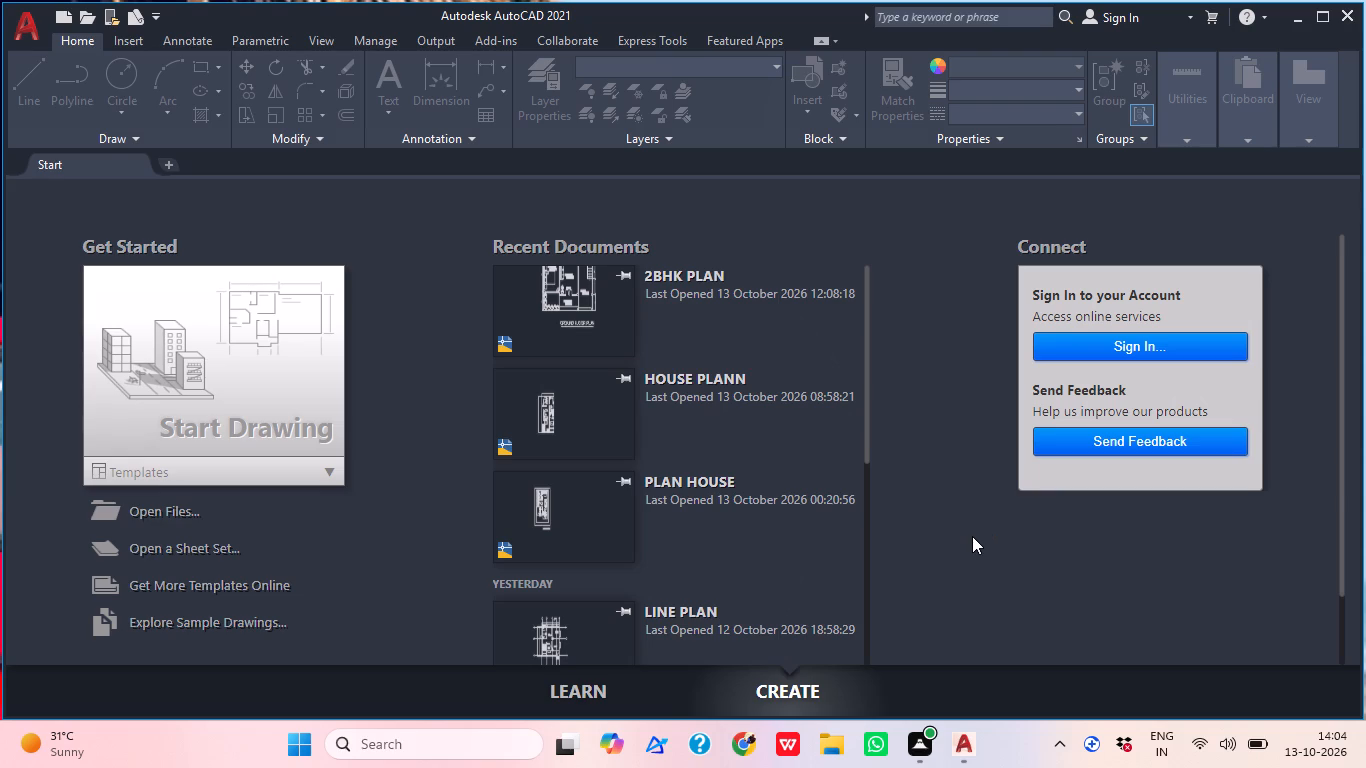
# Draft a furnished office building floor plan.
# Start a new blank drawing.
pyautogui.click(302, 320)
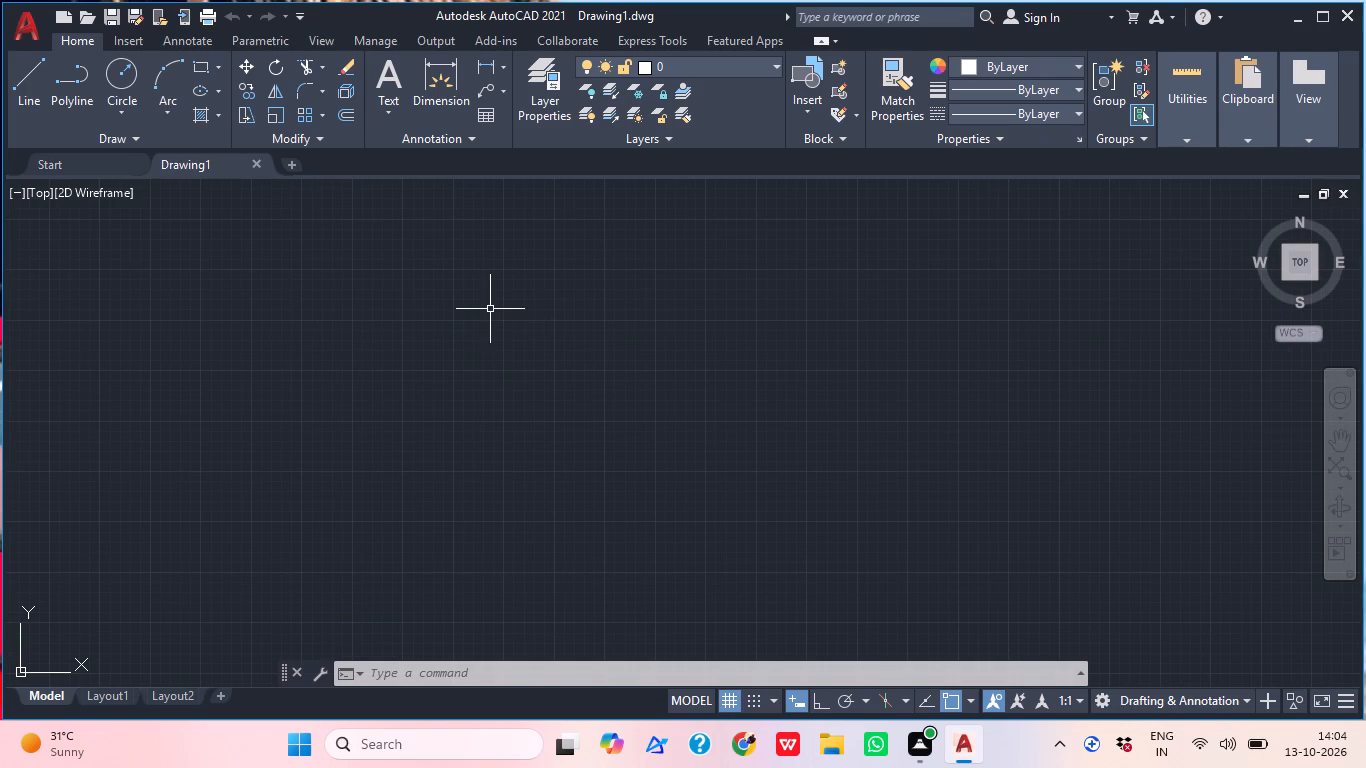
# Set the drawing units to Engineering length type with 0'-0" precision and Millimeters as the insertion scale.
pyautogui.moveTo(528, 301); pyautogui.dragTo(590, 388, button='middle')
pyautogui.scroll(-1, 575, 368)
pyautogui.write('un')
pyautogui.press('space')
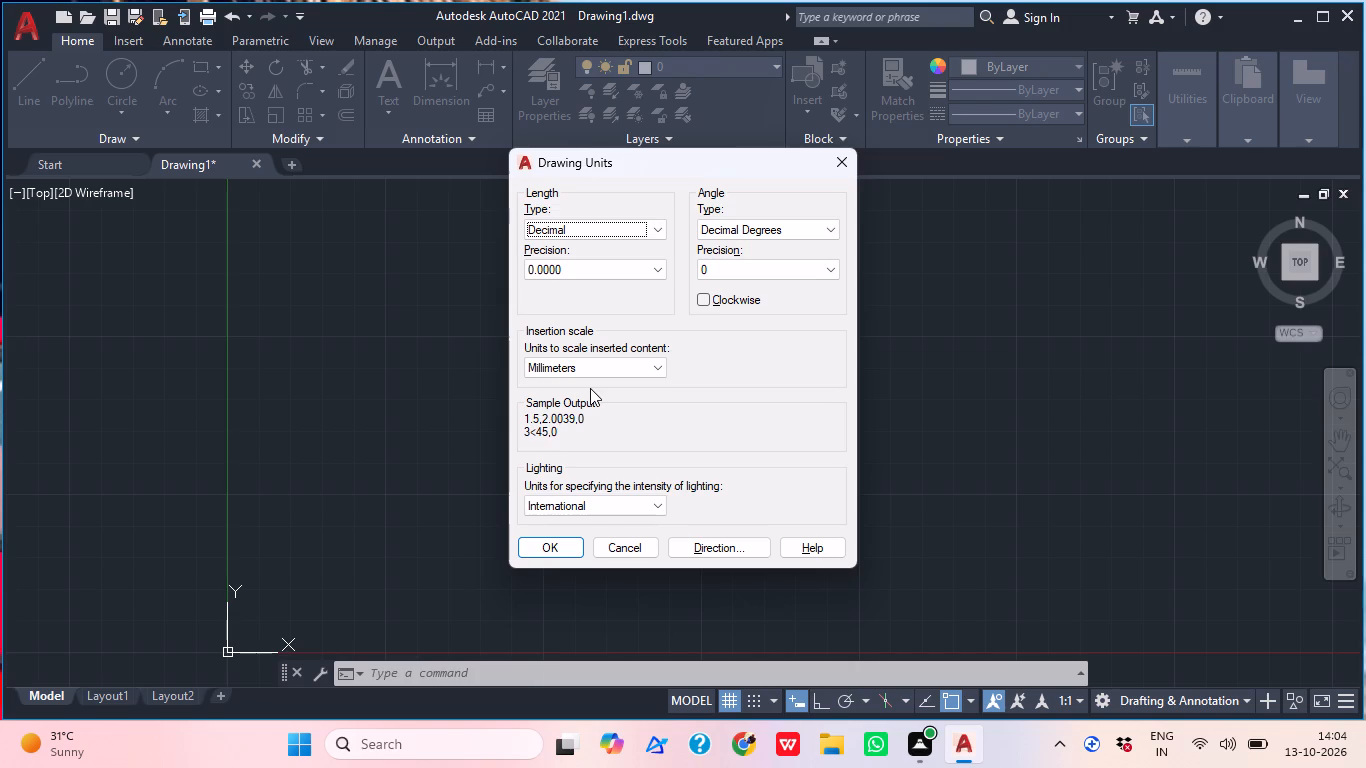
pyautogui.click(588, 230)
pyautogui.click(591, 267)
pyautogui.click(591, 251)
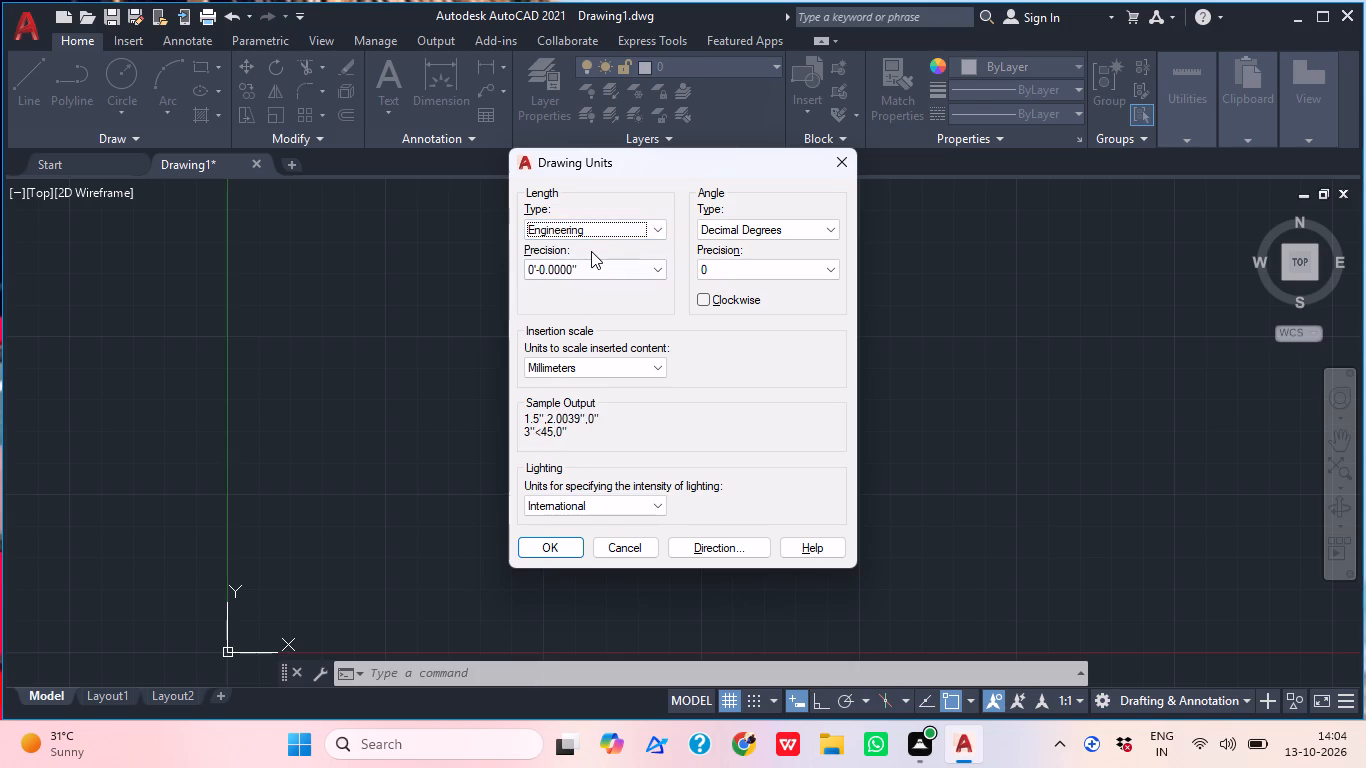
pyautogui.click(593, 266)
pyautogui.click(587, 283)
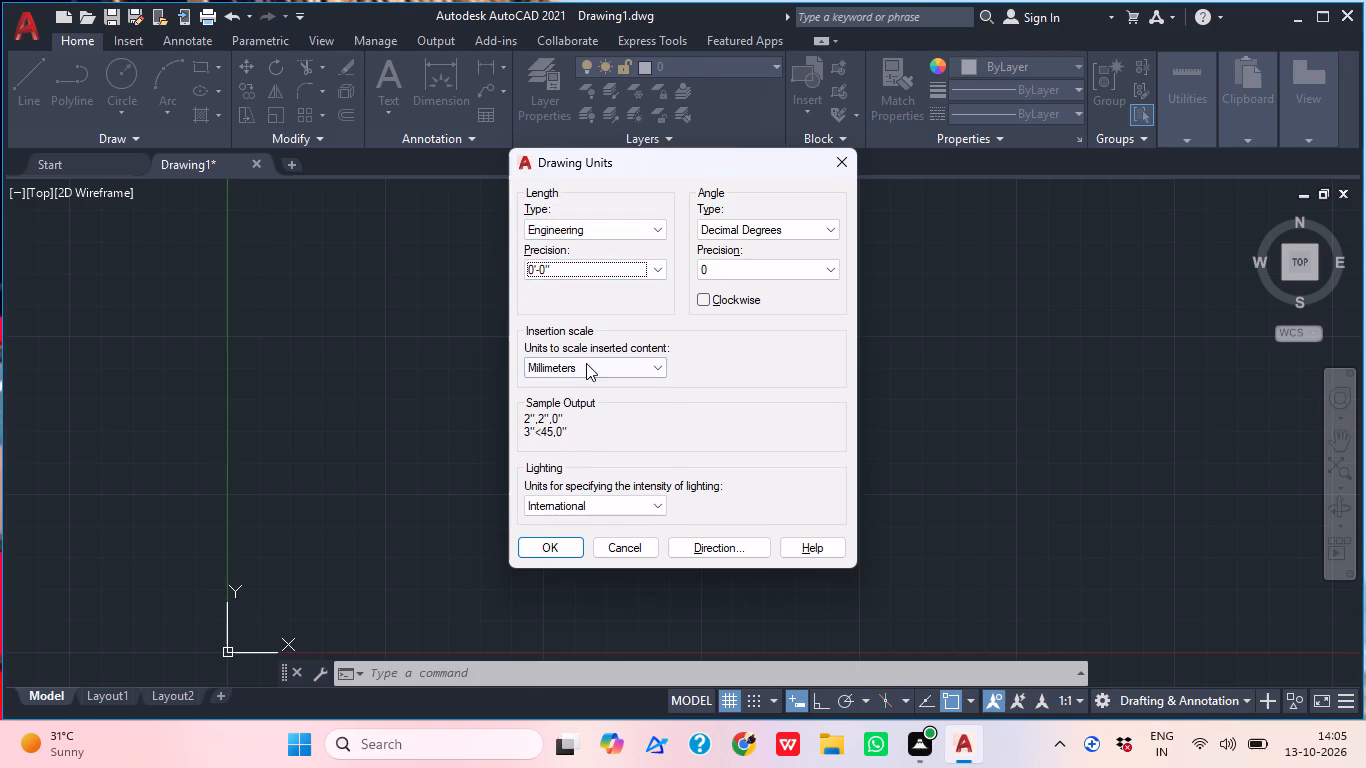
pyautogui.click(586, 369)
pyautogui.click(576, 398)
pyautogui.click(560, 558)
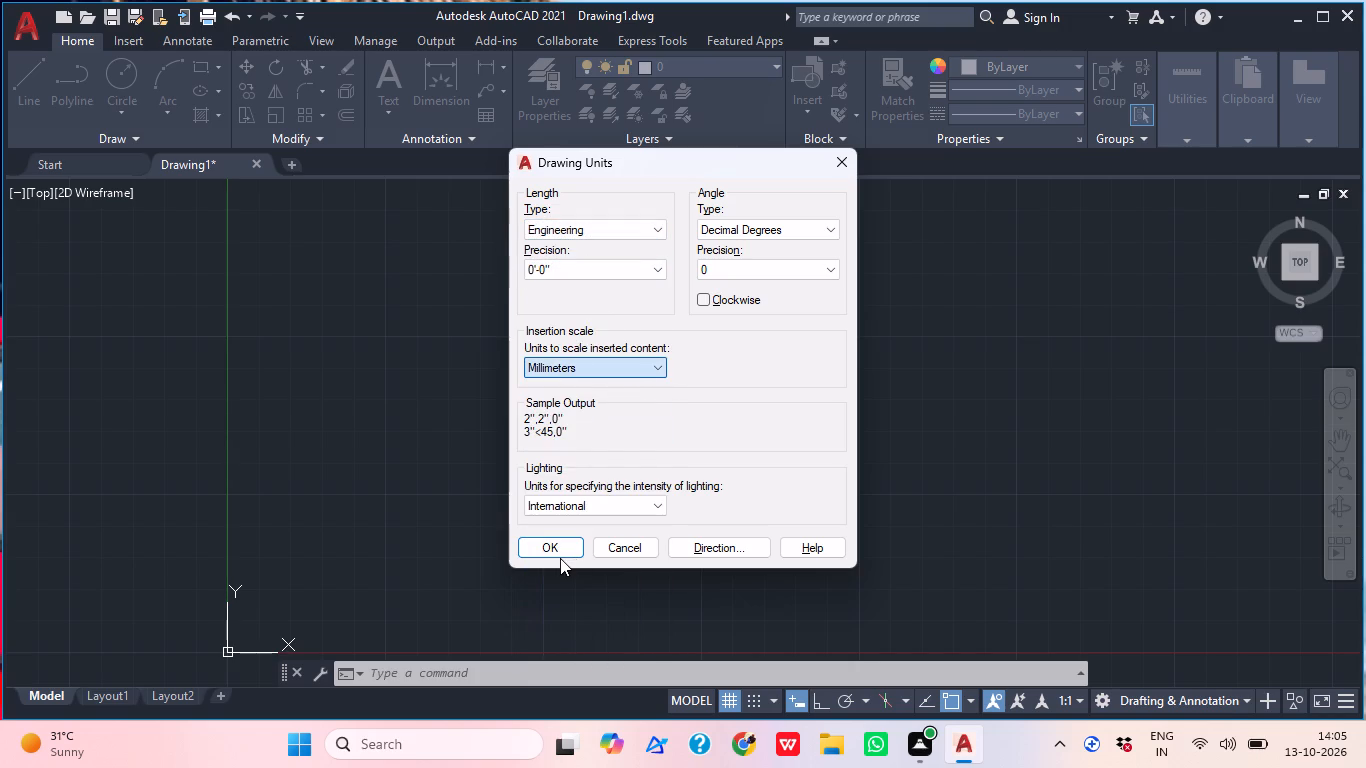
# Open the ISO-25 dimension style for modification.
pyautogui.write('d')
pyautogui.press('space')
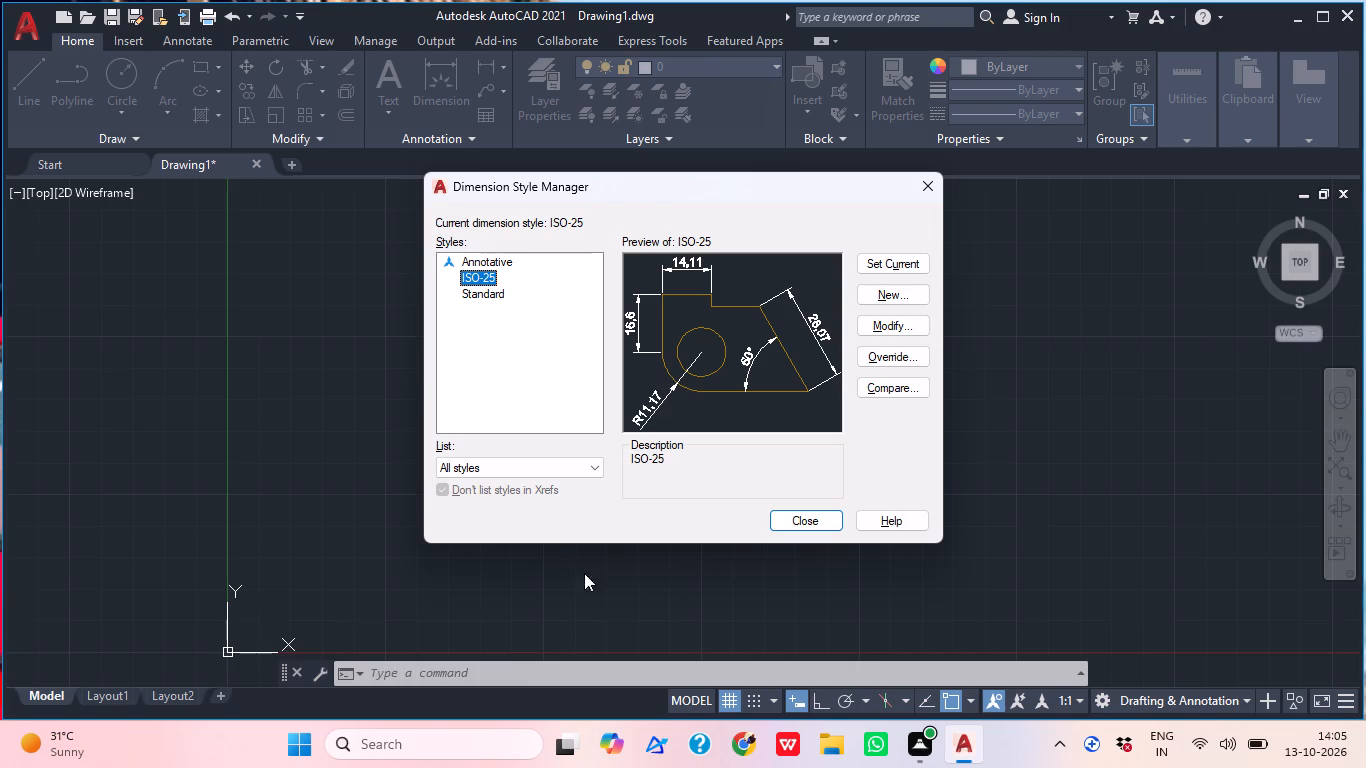
pyautogui.click(893, 318)
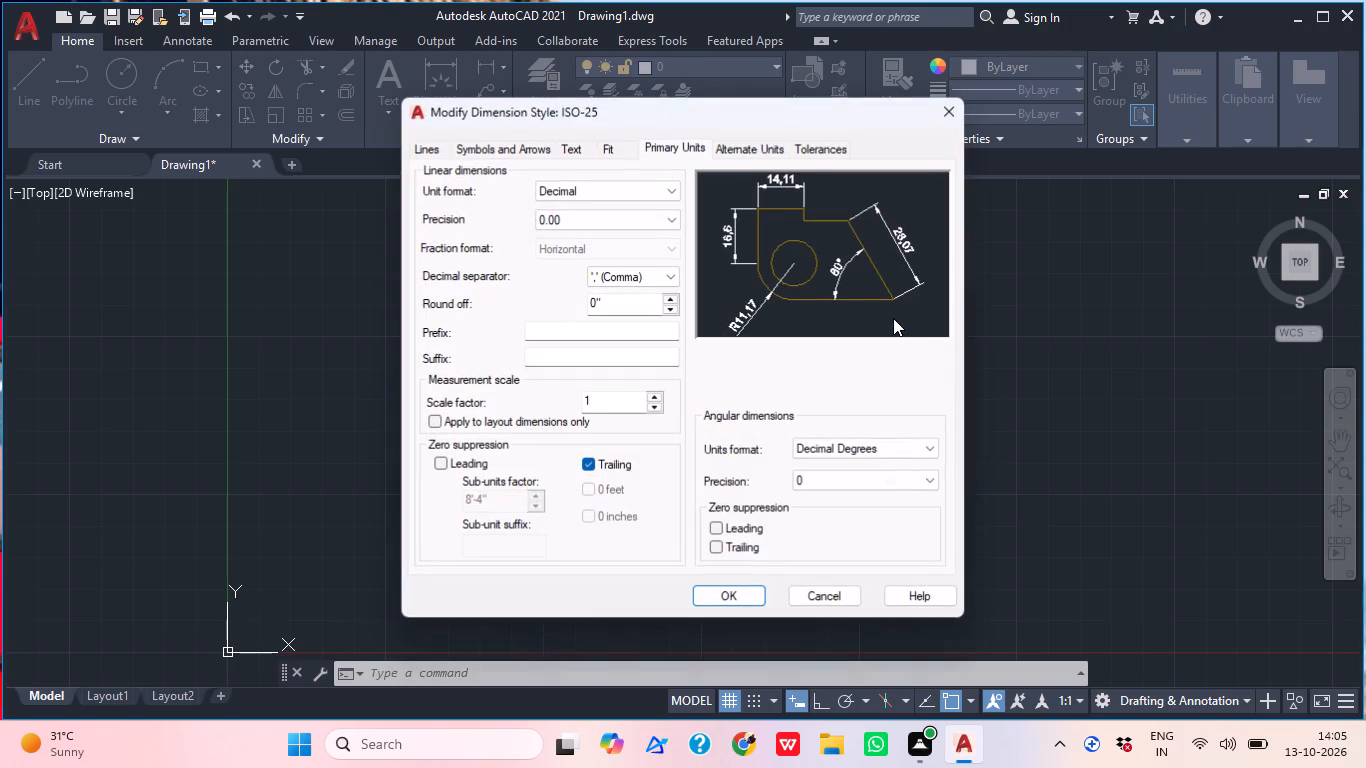
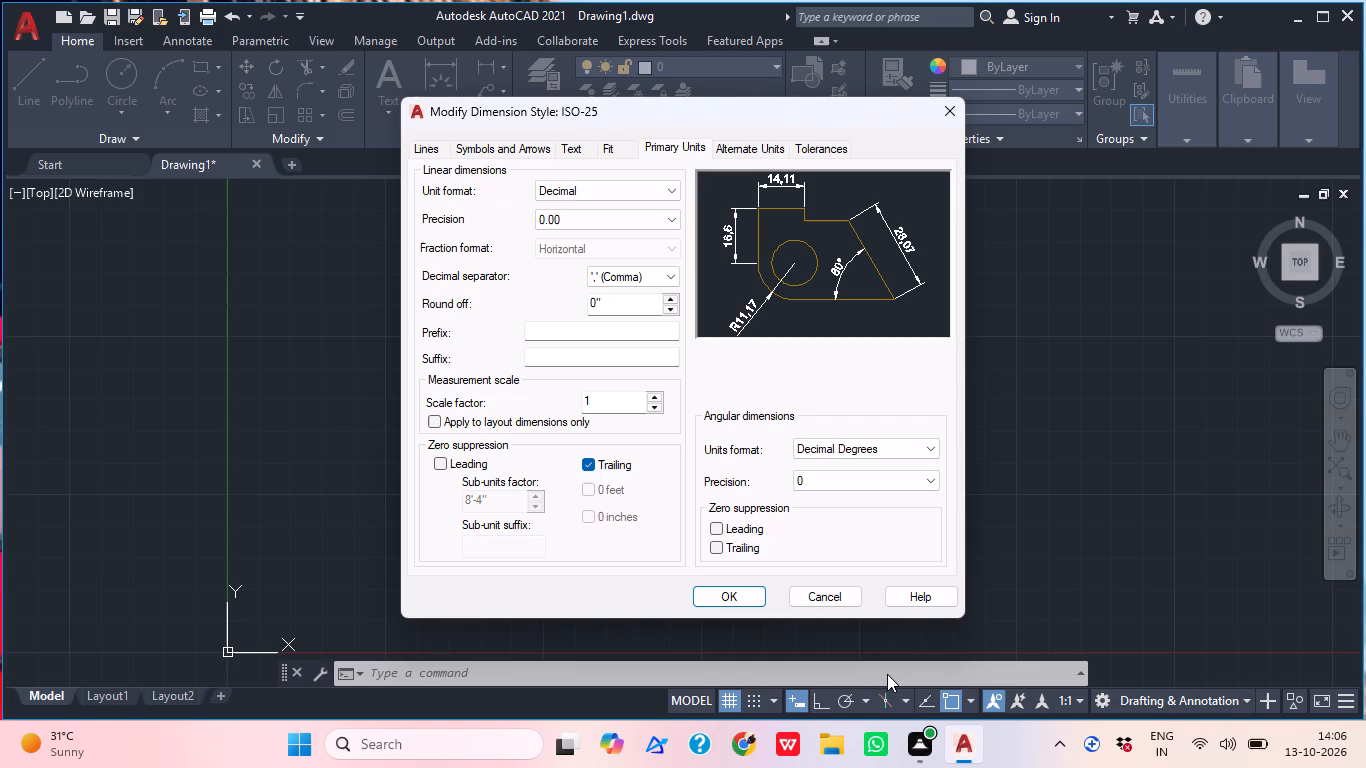
# Set ISO-25's linear dimension units to Engineering with 0'-0" precision, make the style current, and close the Dimension Style Manager.
pyautogui.click(576, 191)
pyautogui.click(604, 235)
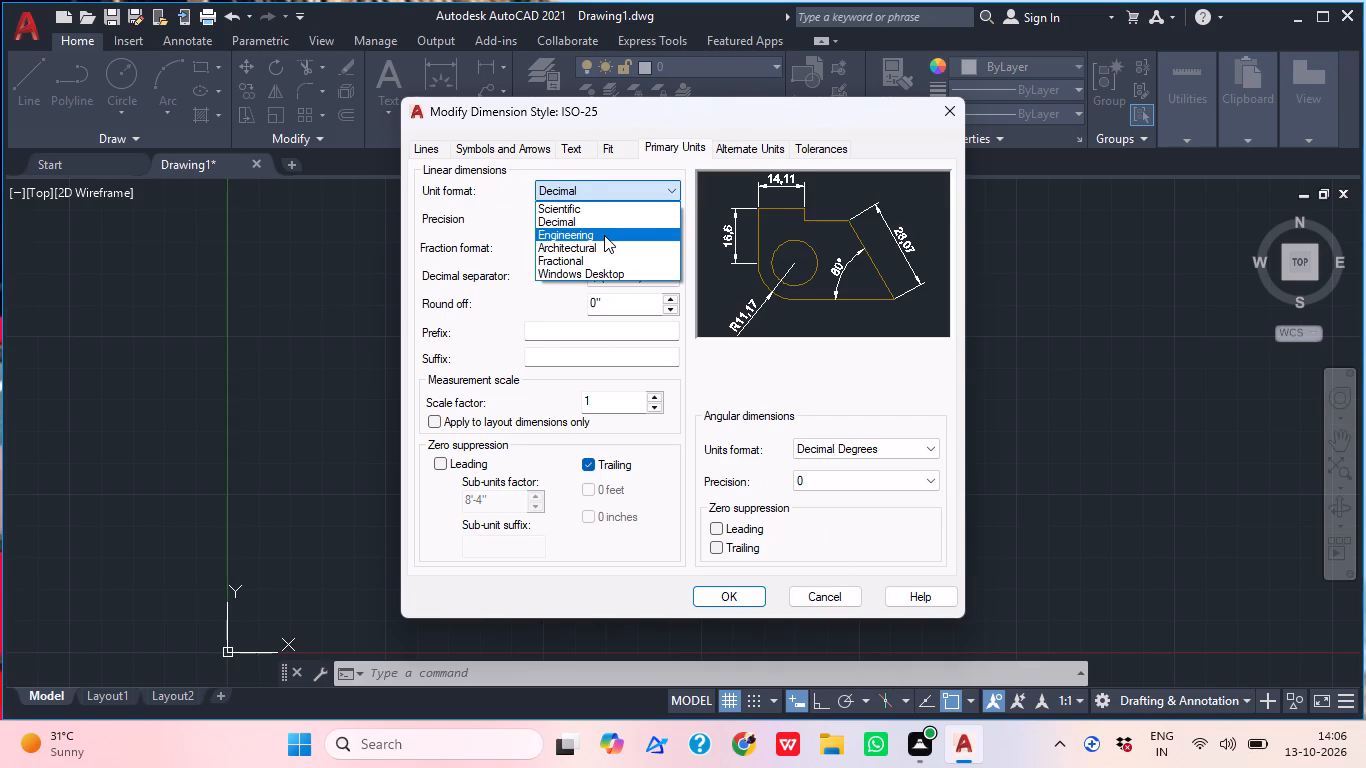
pyautogui.click(599, 229)
pyautogui.click(594, 238)
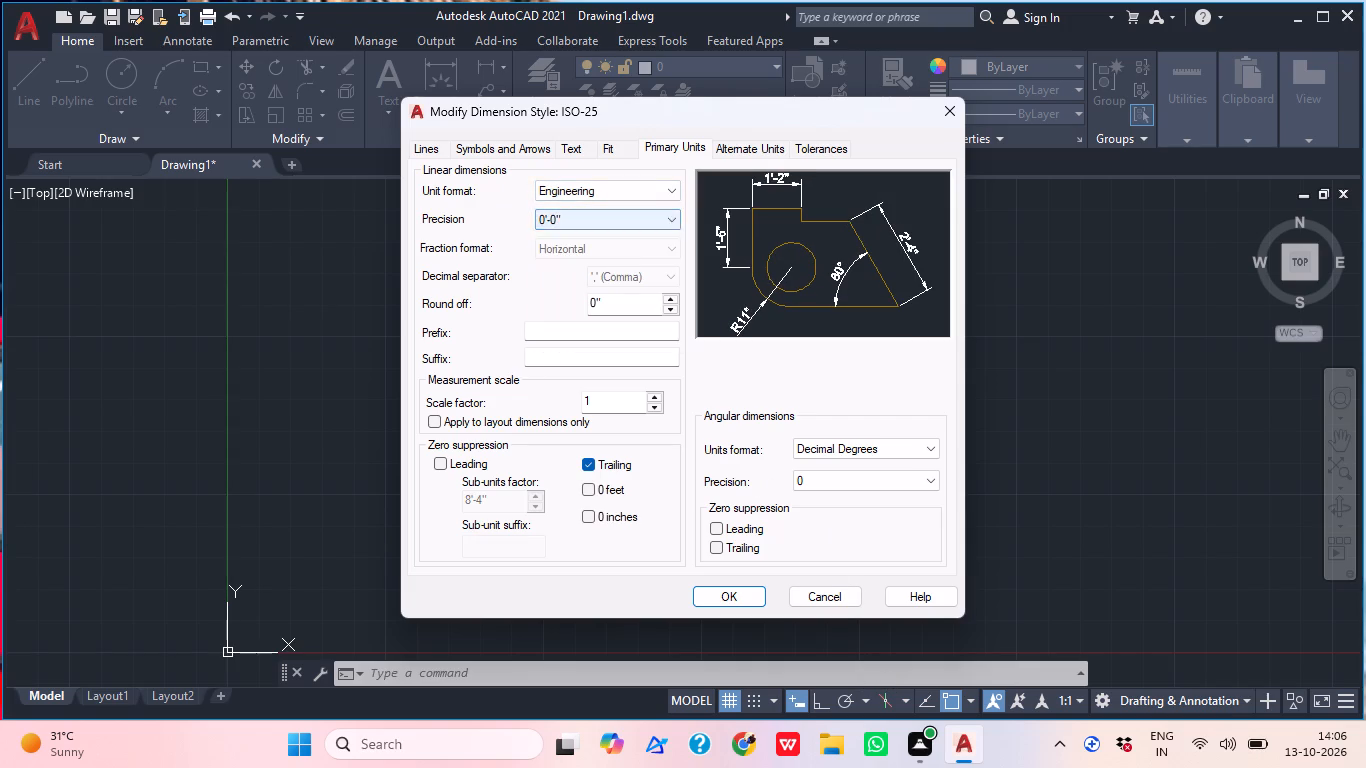
pyautogui.click(726, 604)
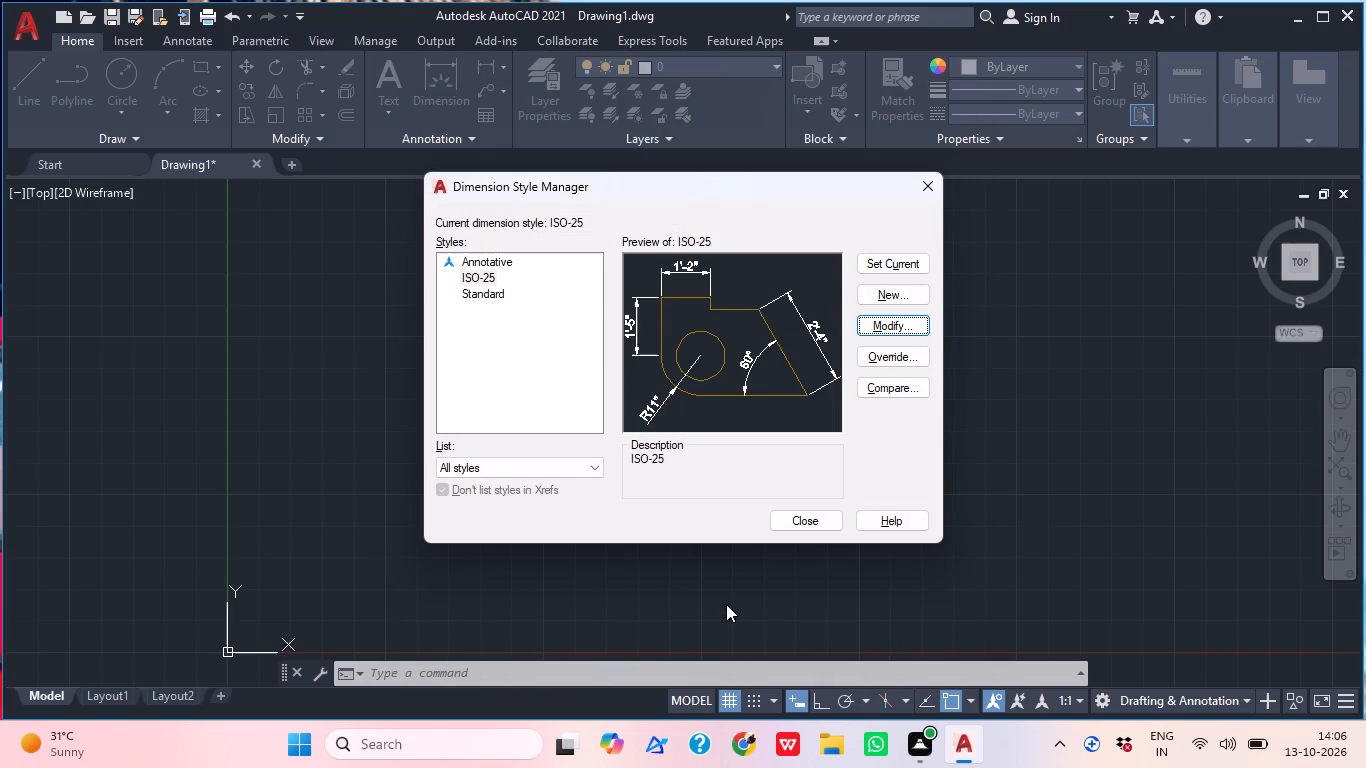
pyautogui.doubleClick(889, 266)
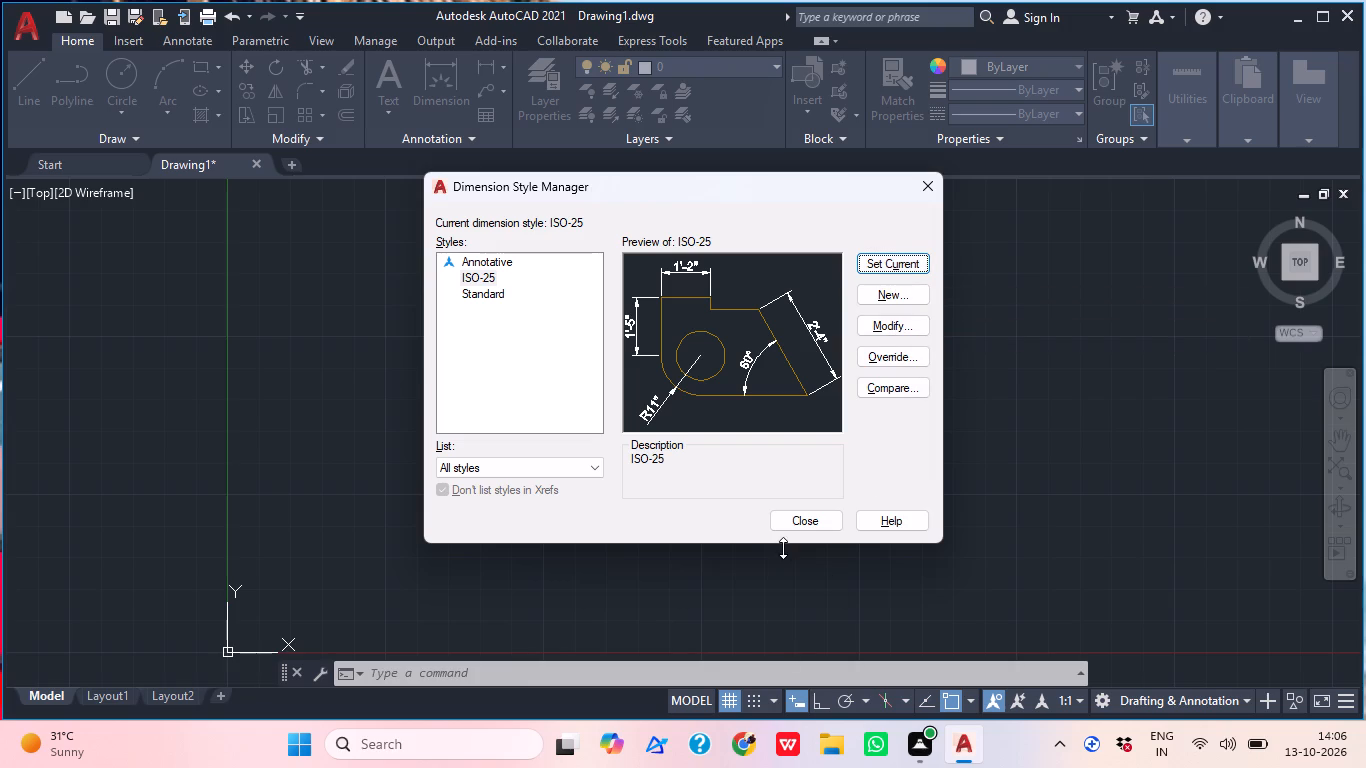
pyautogui.click(809, 516)
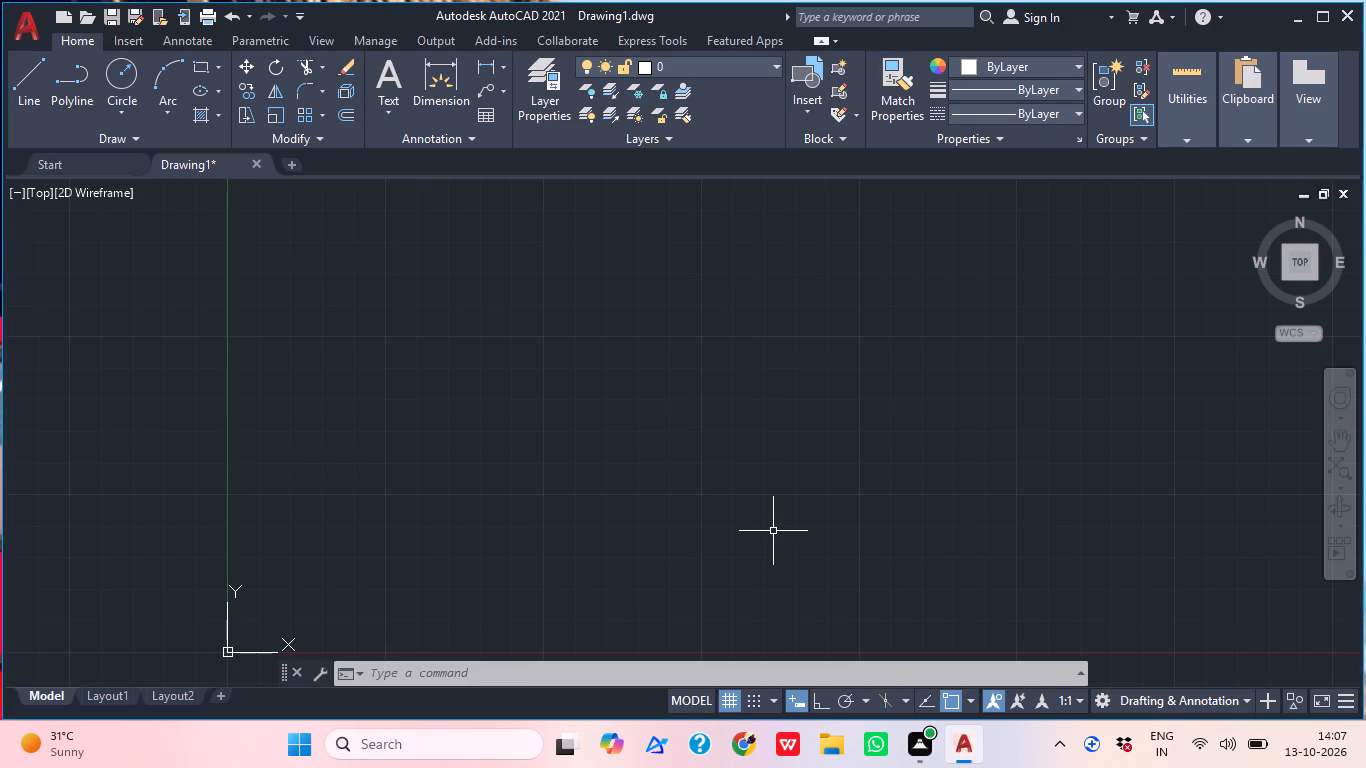
# Turn on Ortho mode and draw a horizontal line 40' long in the empty drawing area.
pyautogui.moveTo(740, 235); pyautogui.dragTo(894, 320, button='middle')
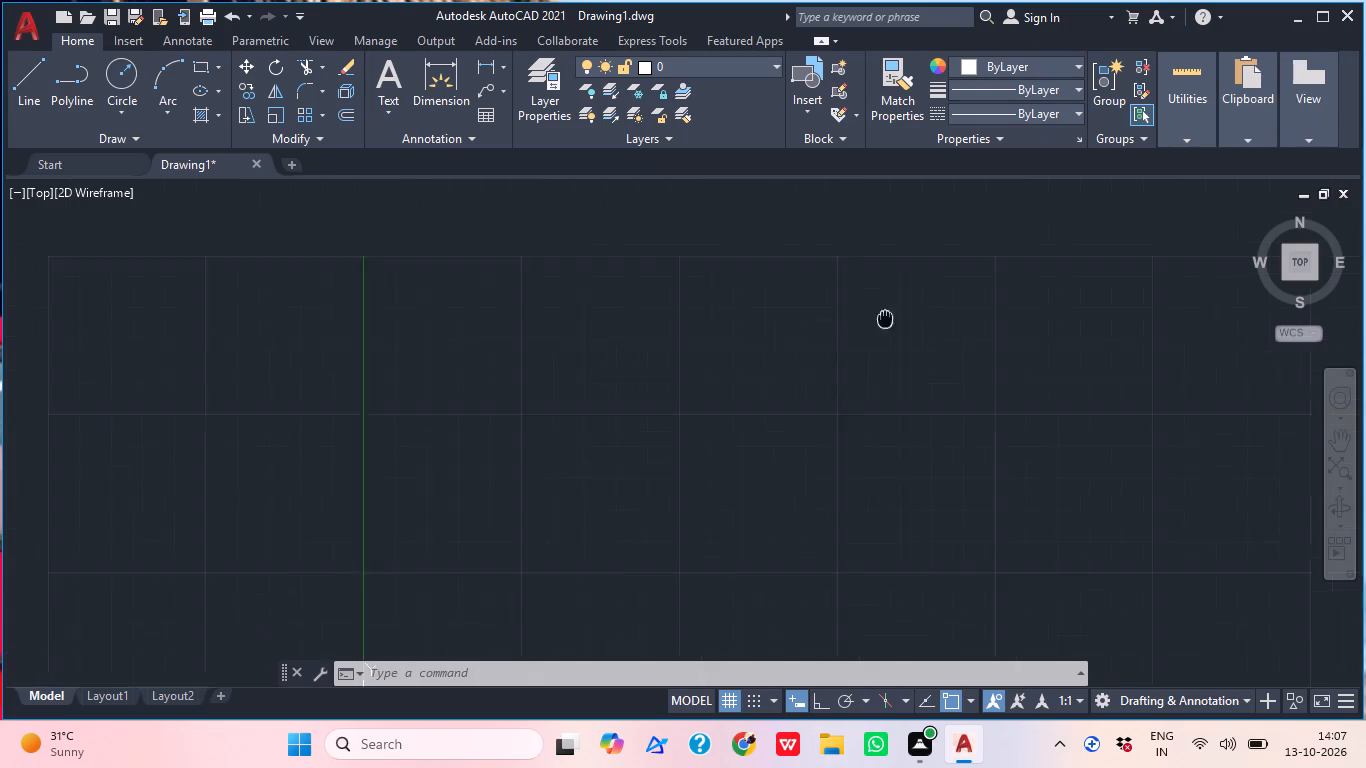
pyautogui.moveTo(894, 320); pyautogui.dragTo(944, 331, button='middle')
pyautogui.moveTo(820, 369); pyautogui.dragTo(807, 373, button='middle')
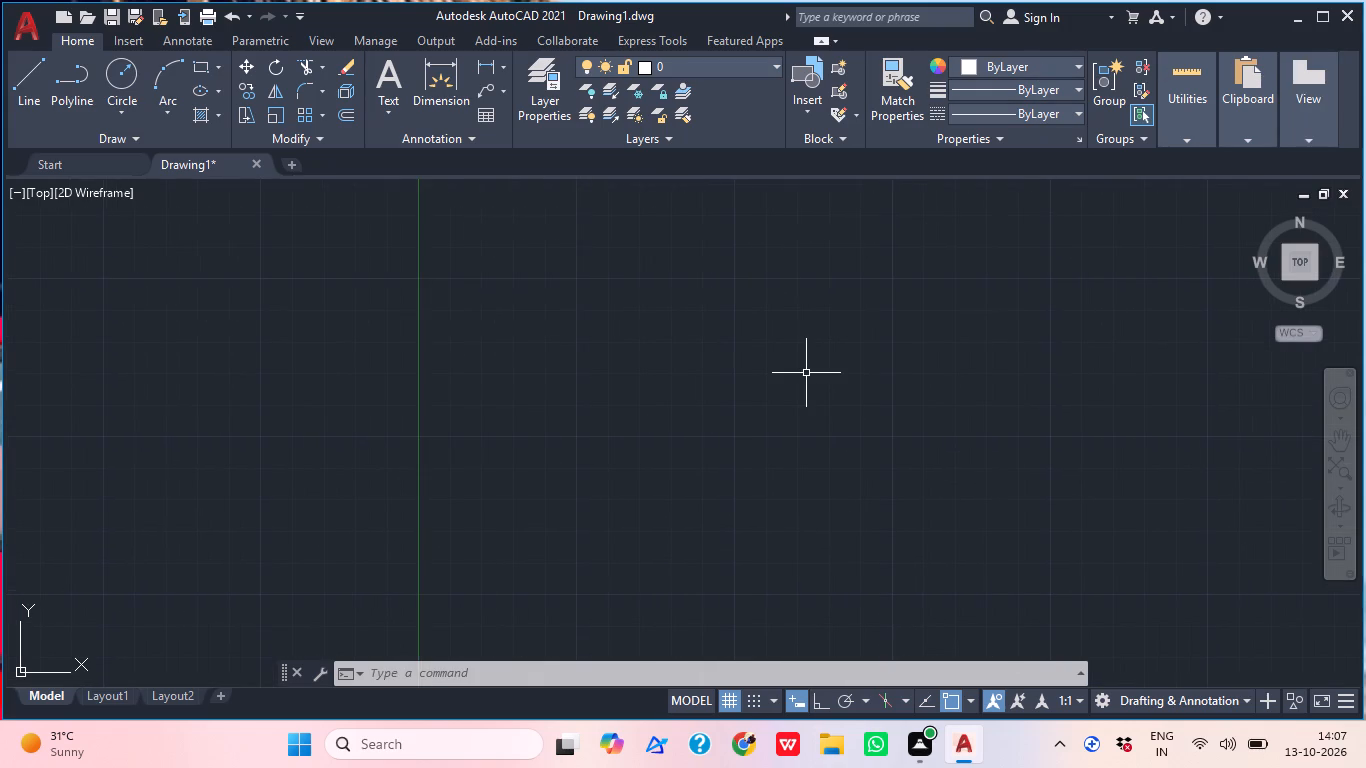
pyautogui.write('l')
pyautogui.press('space')
pyautogui.click(440, 327)
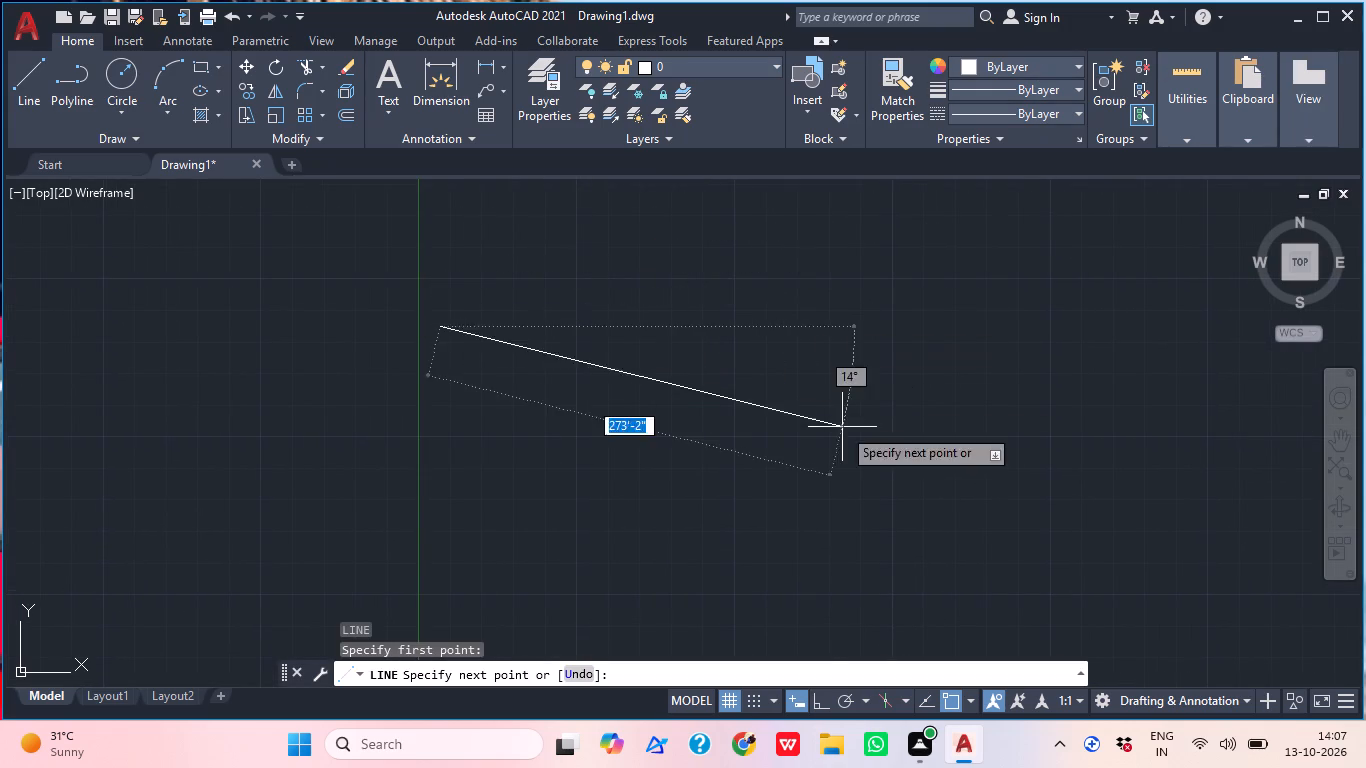
pyautogui.click(825, 698)
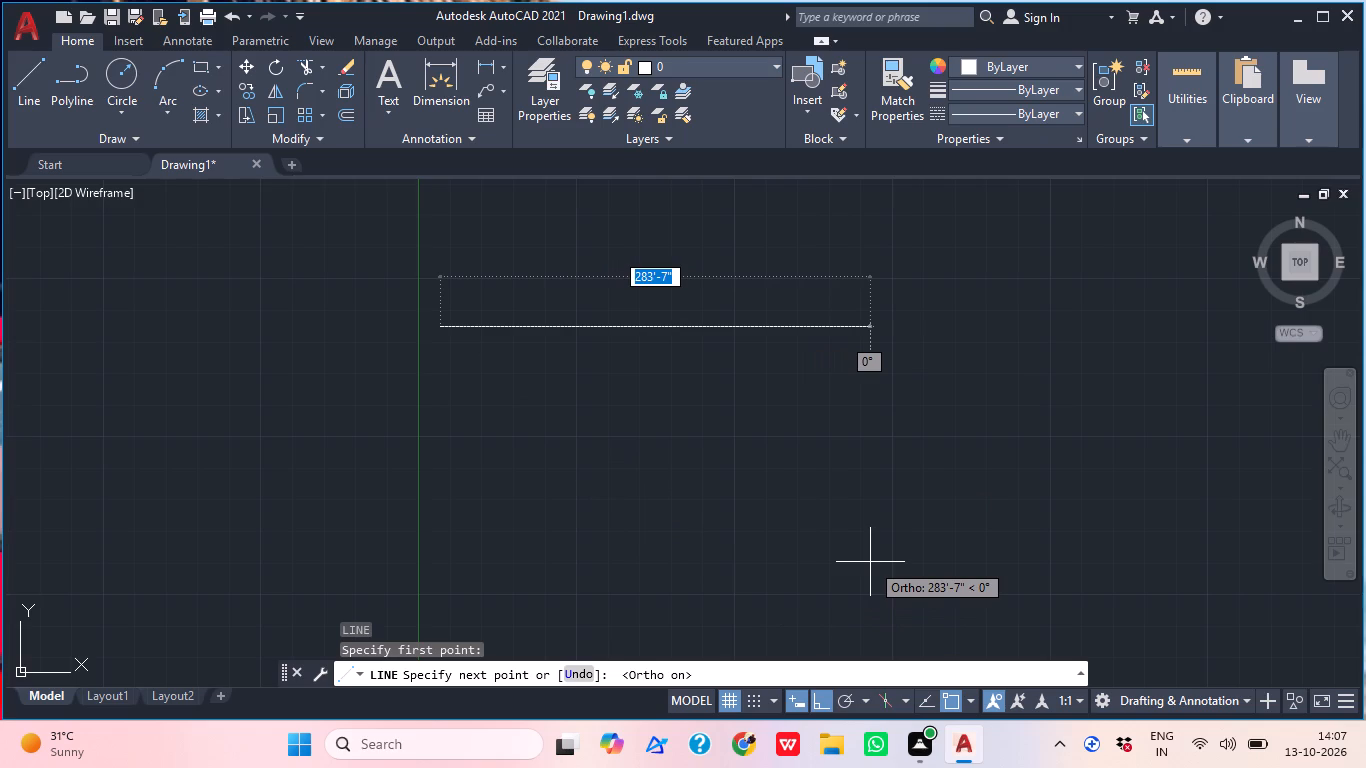
pyautogui.write("40'")
pyautogui.press('Return')
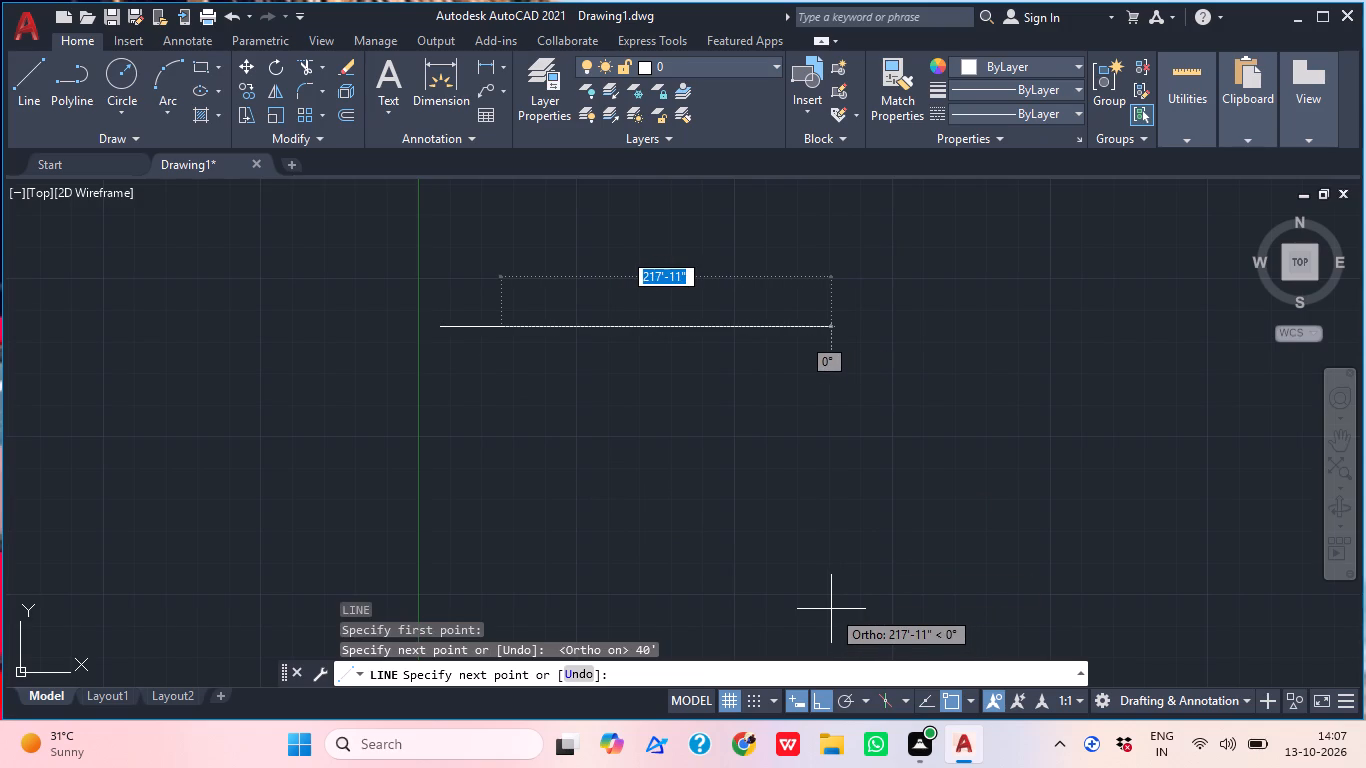
pyautogui.press('Escape')
# Delete the 40' horizontal line.
pyautogui.moveTo(805, 586); pyautogui.dragTo(953, 613, button='middle')
pyautogui.scroll(1, 675, 359)
pyautogui.moveTo(627, 341); pyautogui.dragTo(820, 384, button='middle')
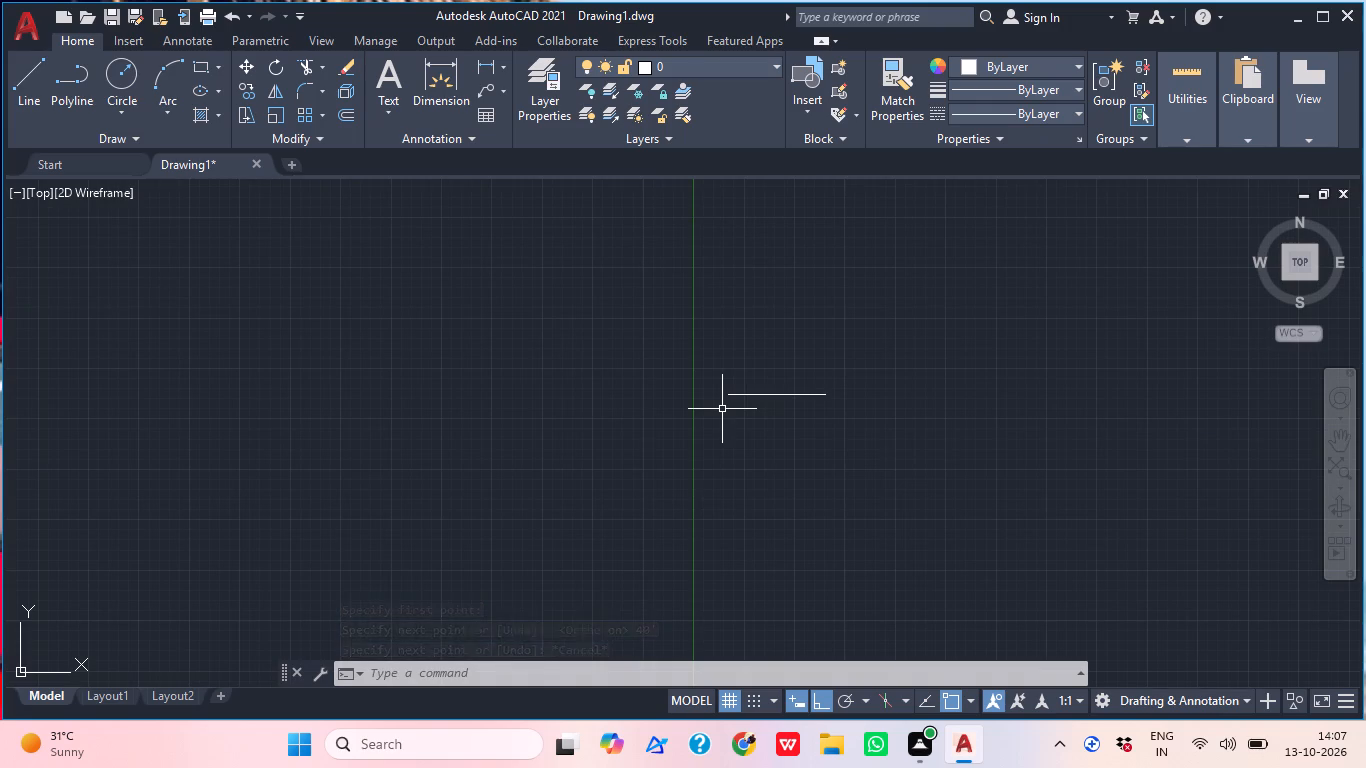
pyautogui.scroll(1, 847, 376)
pyautogui.moveTo(845, 391); pyautogui.dragTo(869, 413, button='middle')
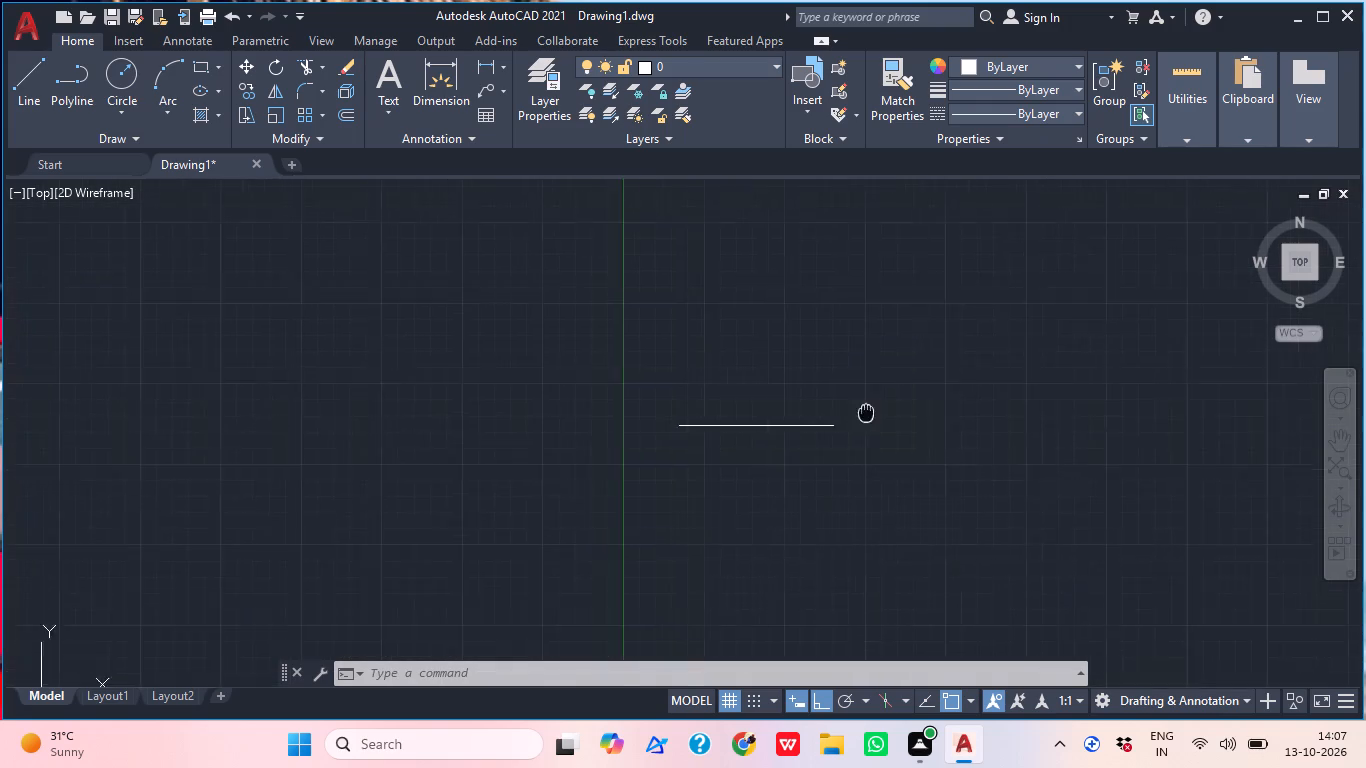
pyautogui.moveTo(869, 413); pyautogui.dragTo(910, 441, button='middle')
pyautogui.moveTo(805, 486); pyautogui.dragTo(921, 544, button='middle')
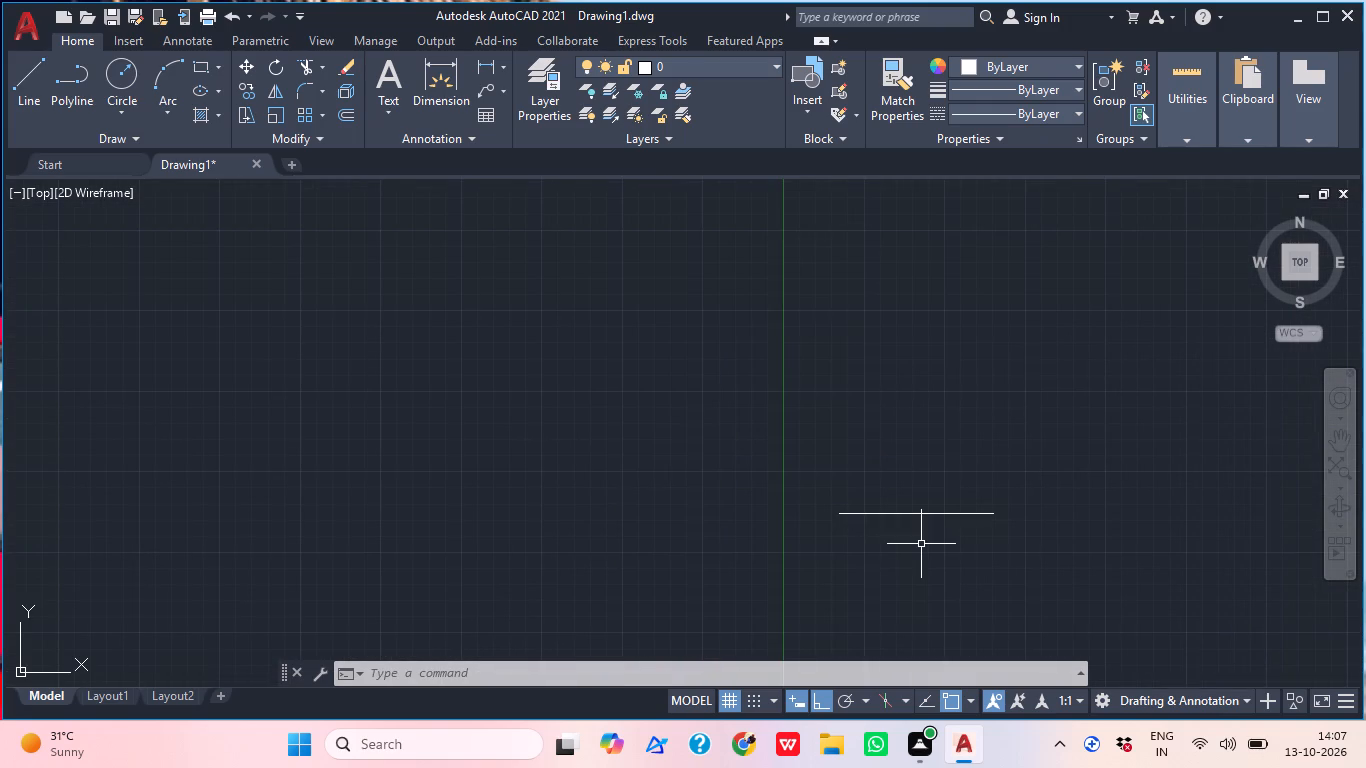
pyautogui.click(932, 510)
pyautogui.click(877, 499)
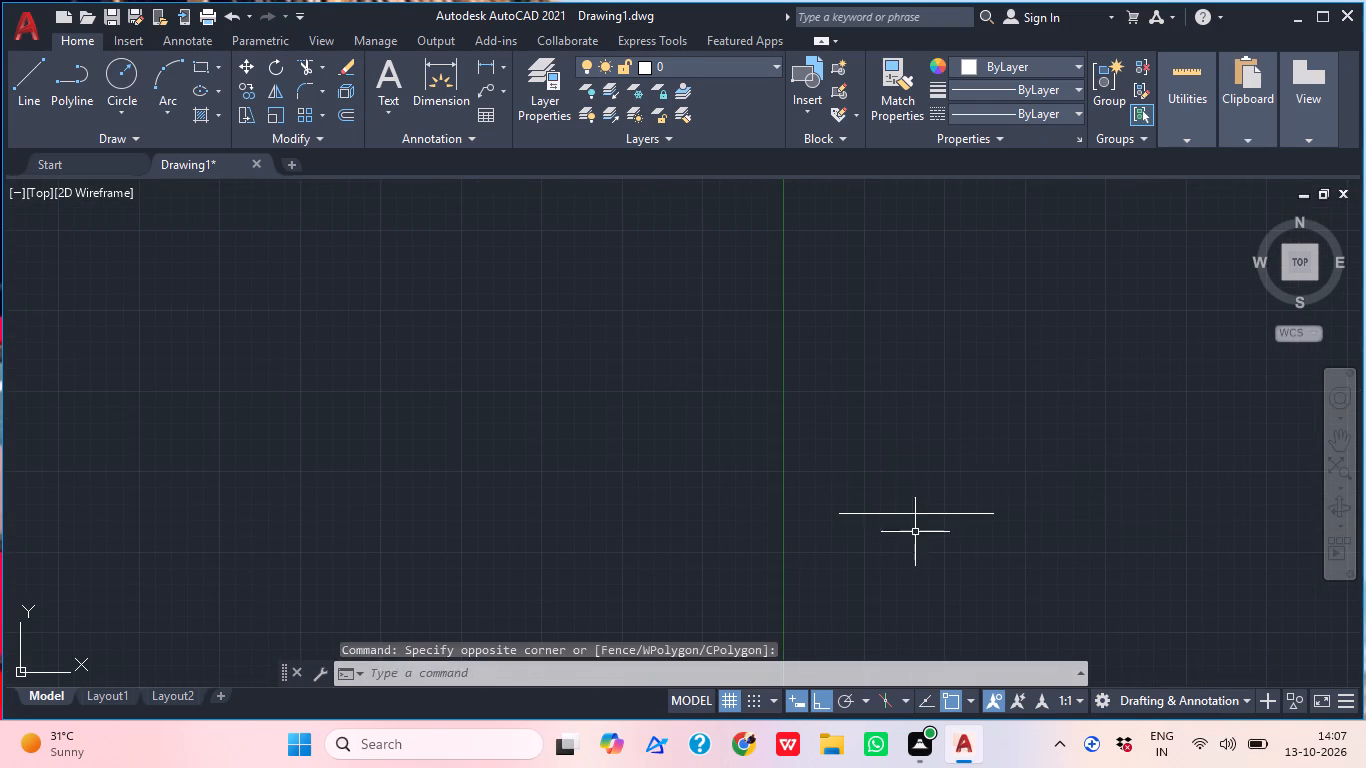
pyautogui.click(915, 533)
pyautogui.click(871, 503)
pyautogui.press('Delete')
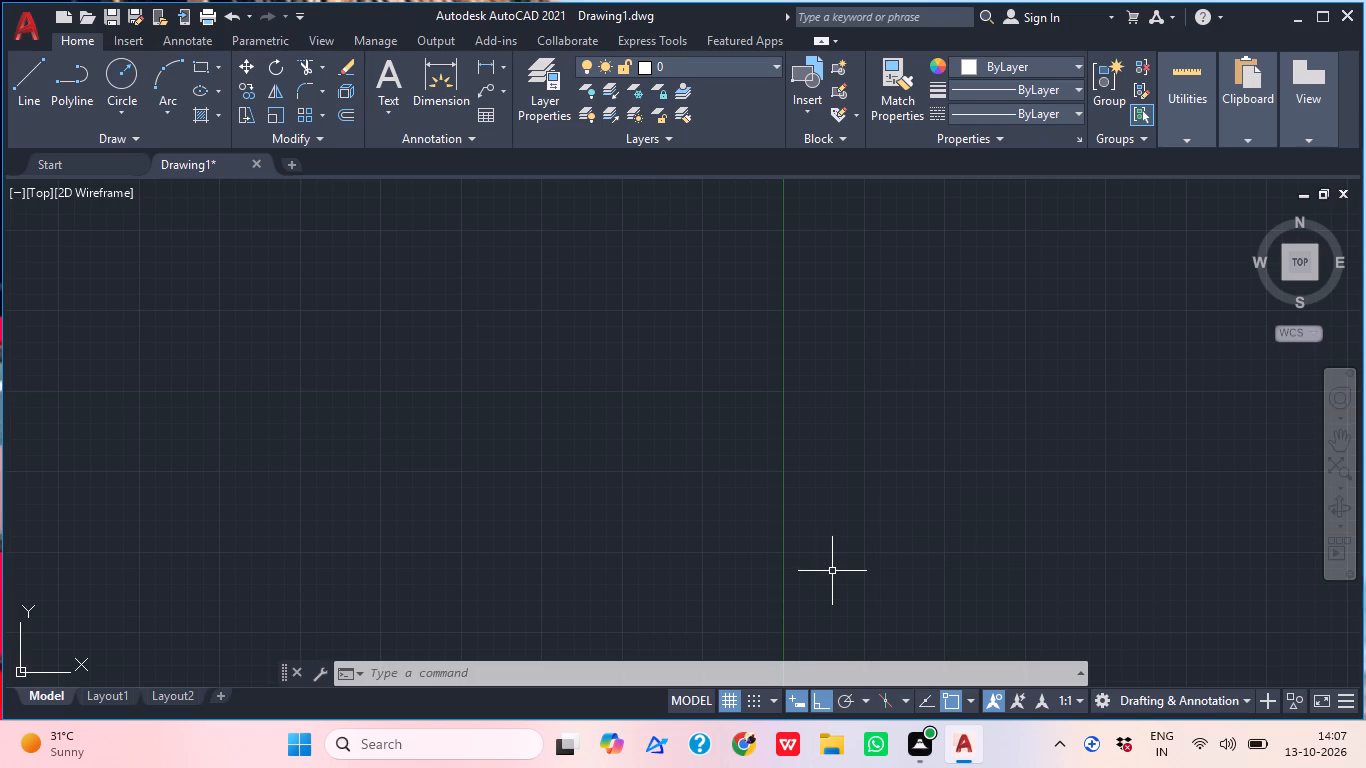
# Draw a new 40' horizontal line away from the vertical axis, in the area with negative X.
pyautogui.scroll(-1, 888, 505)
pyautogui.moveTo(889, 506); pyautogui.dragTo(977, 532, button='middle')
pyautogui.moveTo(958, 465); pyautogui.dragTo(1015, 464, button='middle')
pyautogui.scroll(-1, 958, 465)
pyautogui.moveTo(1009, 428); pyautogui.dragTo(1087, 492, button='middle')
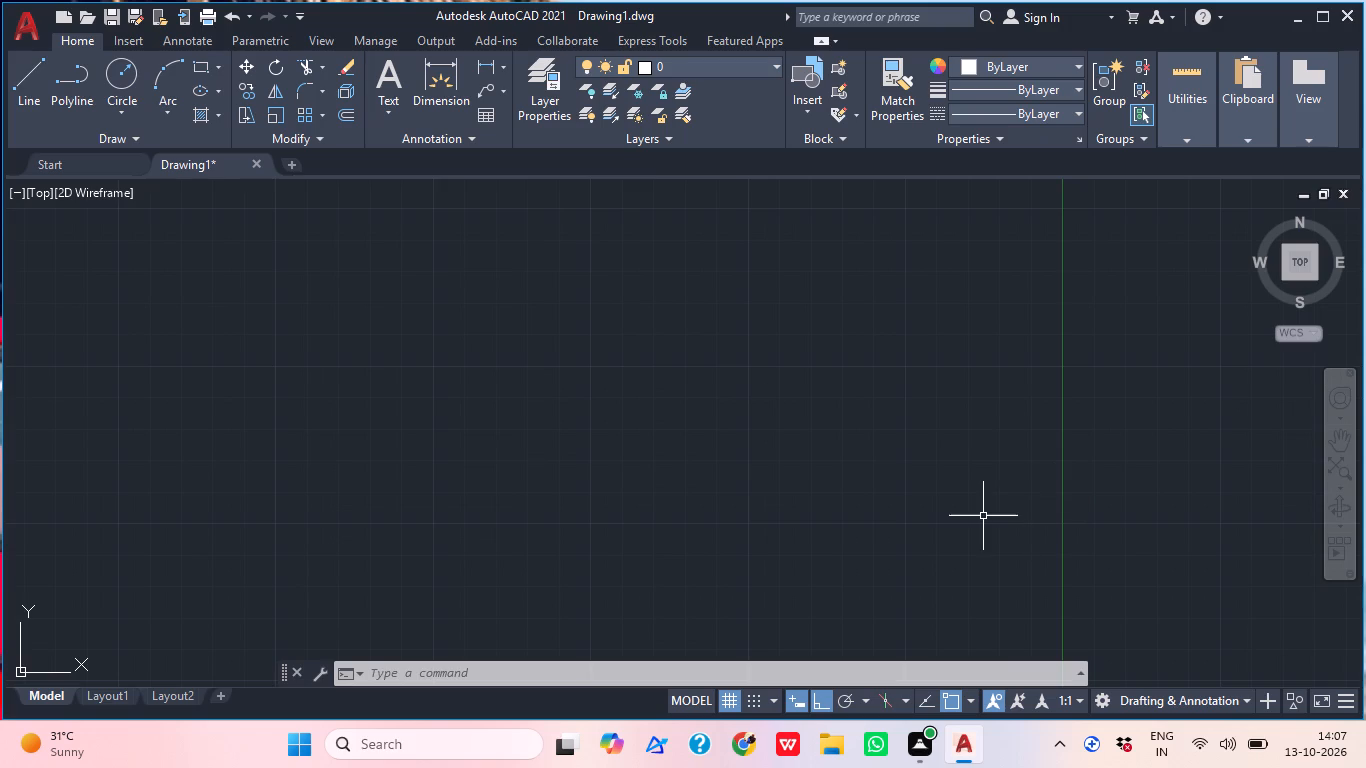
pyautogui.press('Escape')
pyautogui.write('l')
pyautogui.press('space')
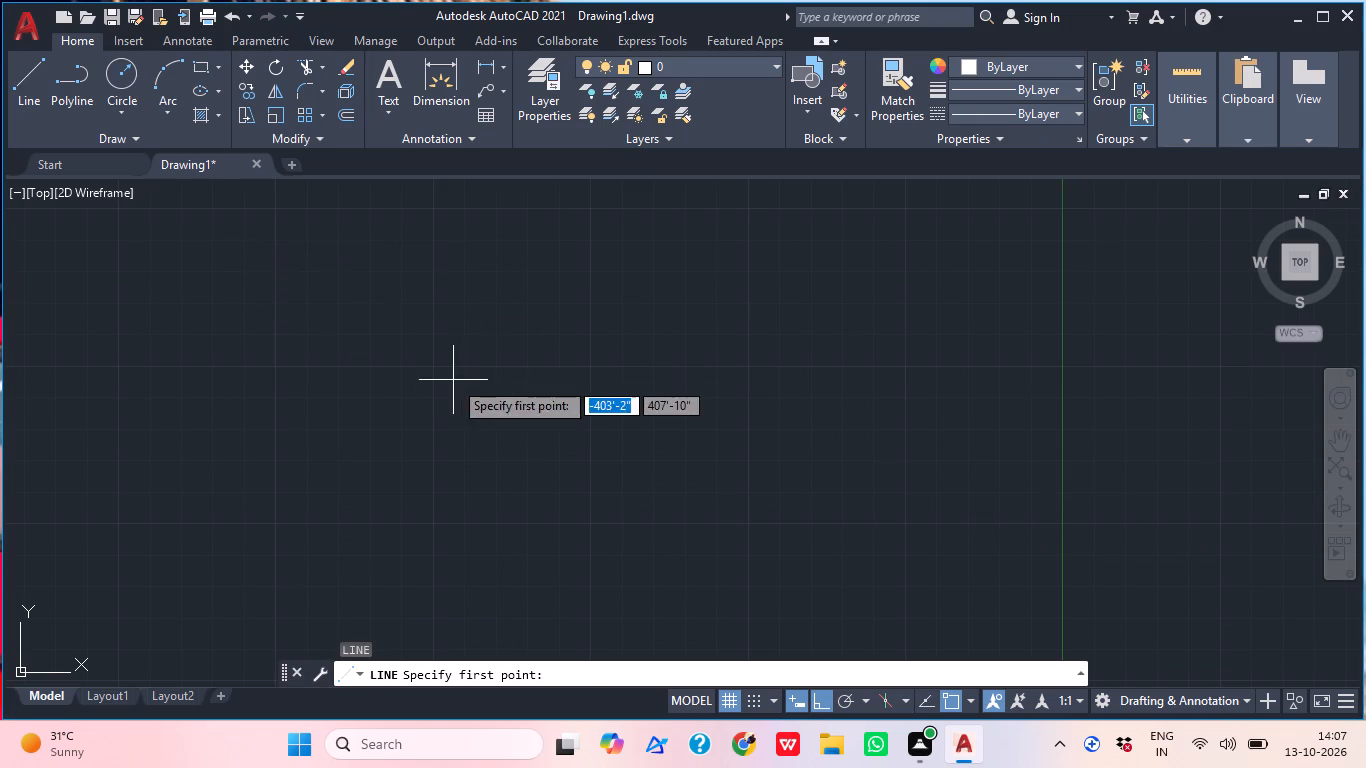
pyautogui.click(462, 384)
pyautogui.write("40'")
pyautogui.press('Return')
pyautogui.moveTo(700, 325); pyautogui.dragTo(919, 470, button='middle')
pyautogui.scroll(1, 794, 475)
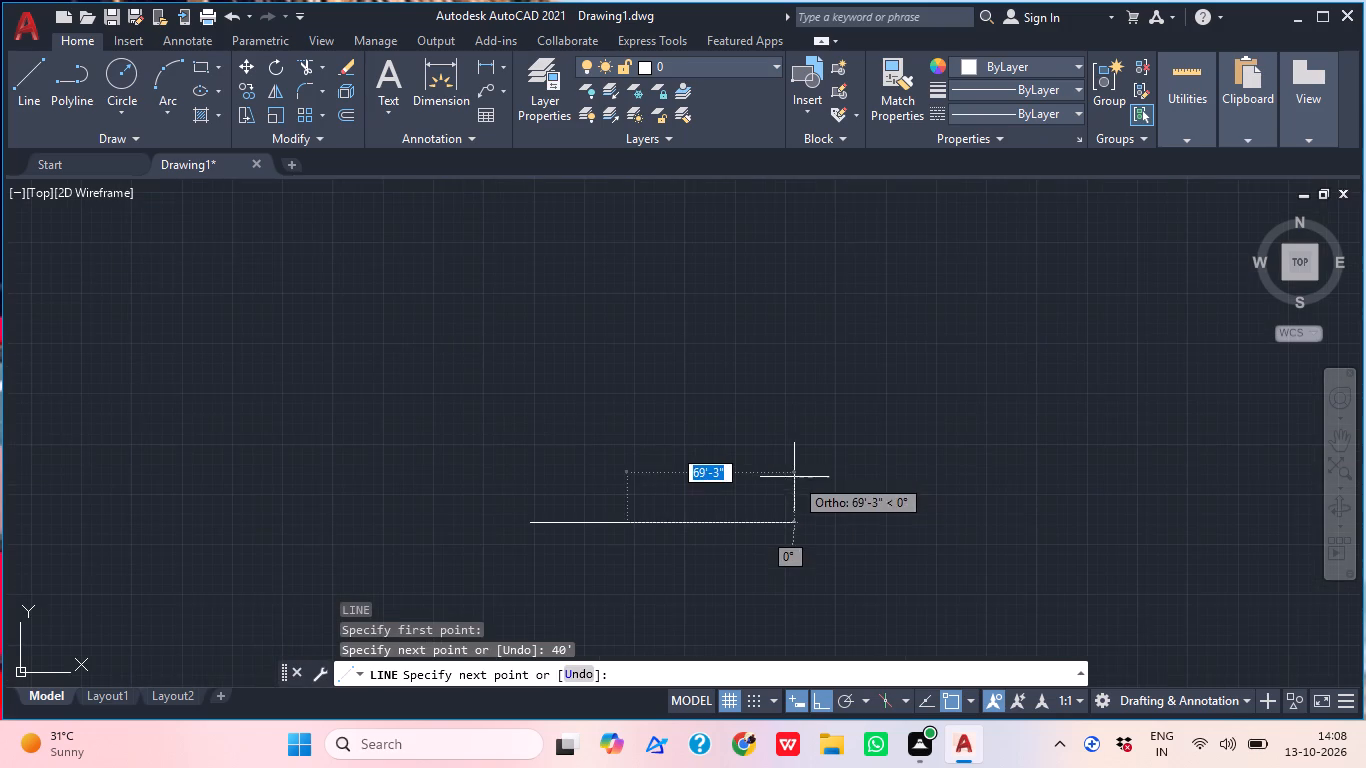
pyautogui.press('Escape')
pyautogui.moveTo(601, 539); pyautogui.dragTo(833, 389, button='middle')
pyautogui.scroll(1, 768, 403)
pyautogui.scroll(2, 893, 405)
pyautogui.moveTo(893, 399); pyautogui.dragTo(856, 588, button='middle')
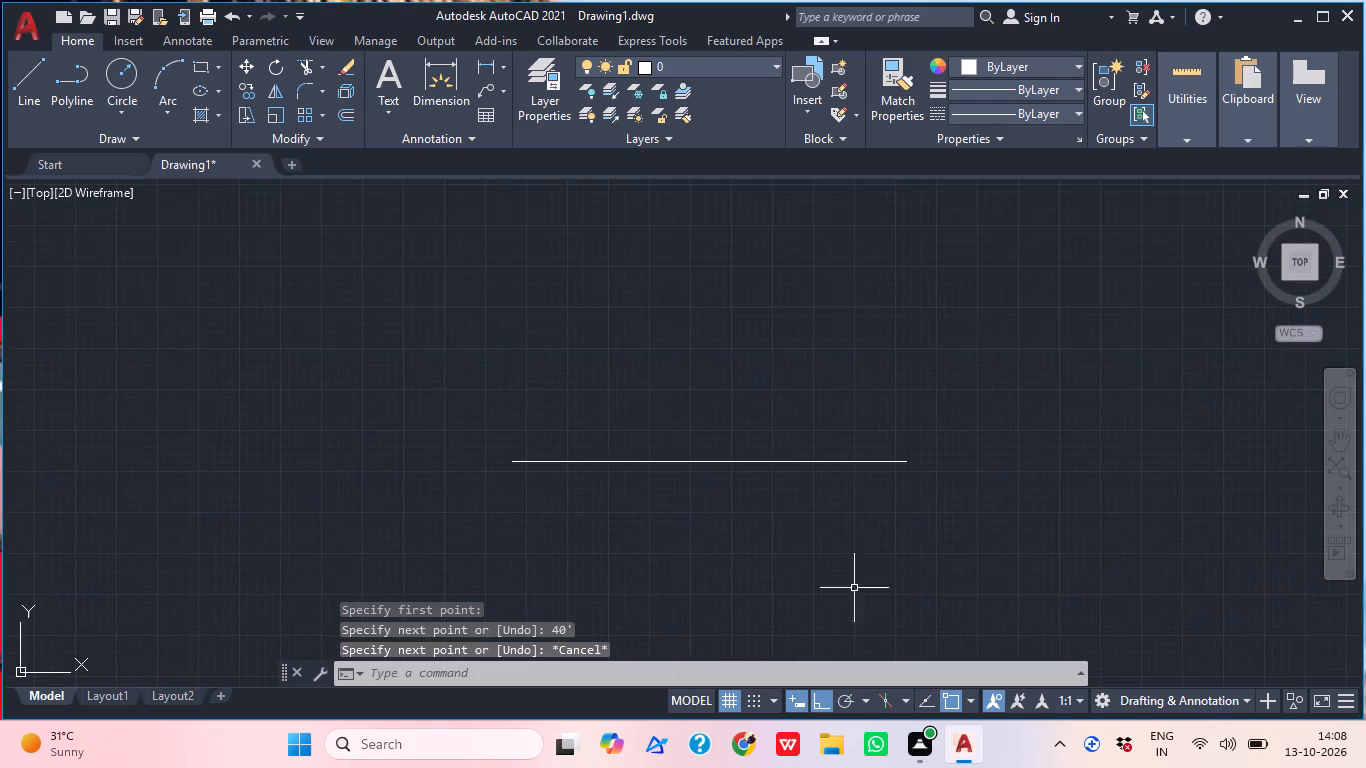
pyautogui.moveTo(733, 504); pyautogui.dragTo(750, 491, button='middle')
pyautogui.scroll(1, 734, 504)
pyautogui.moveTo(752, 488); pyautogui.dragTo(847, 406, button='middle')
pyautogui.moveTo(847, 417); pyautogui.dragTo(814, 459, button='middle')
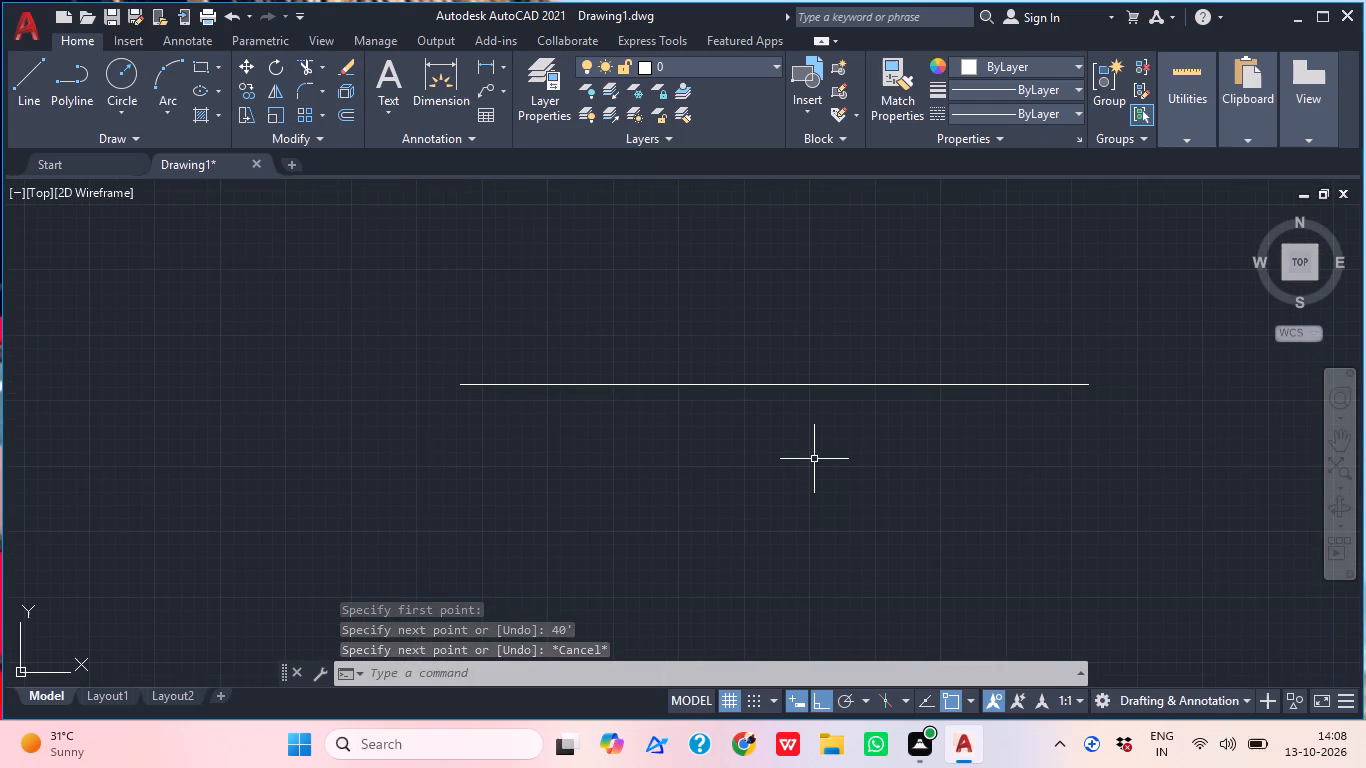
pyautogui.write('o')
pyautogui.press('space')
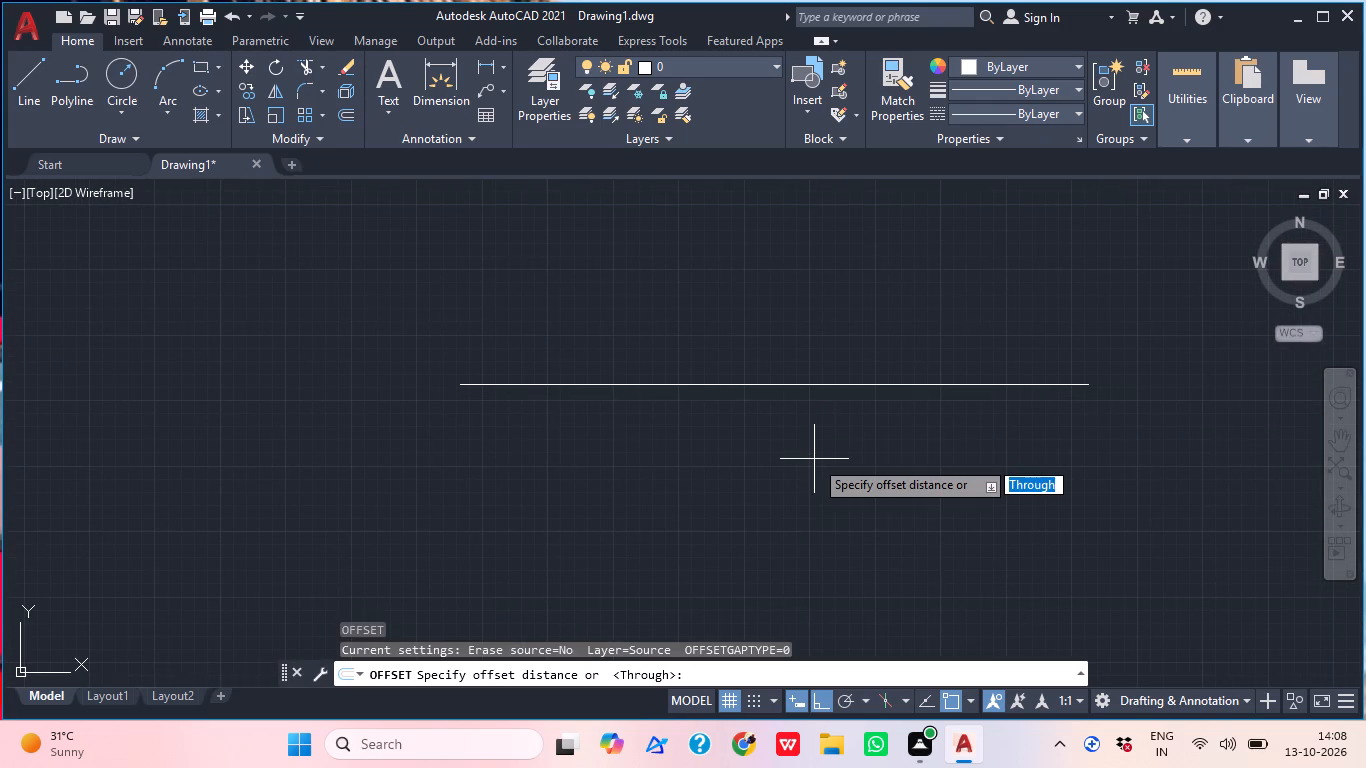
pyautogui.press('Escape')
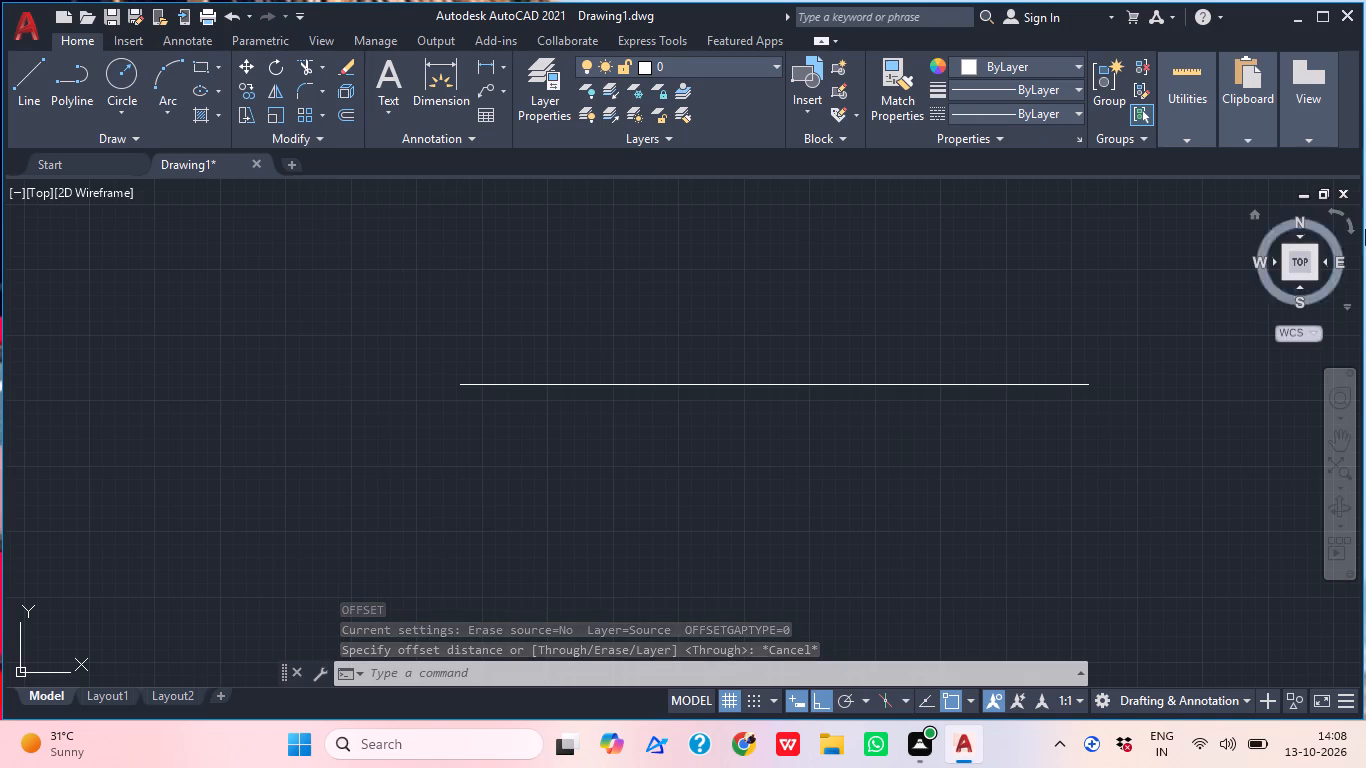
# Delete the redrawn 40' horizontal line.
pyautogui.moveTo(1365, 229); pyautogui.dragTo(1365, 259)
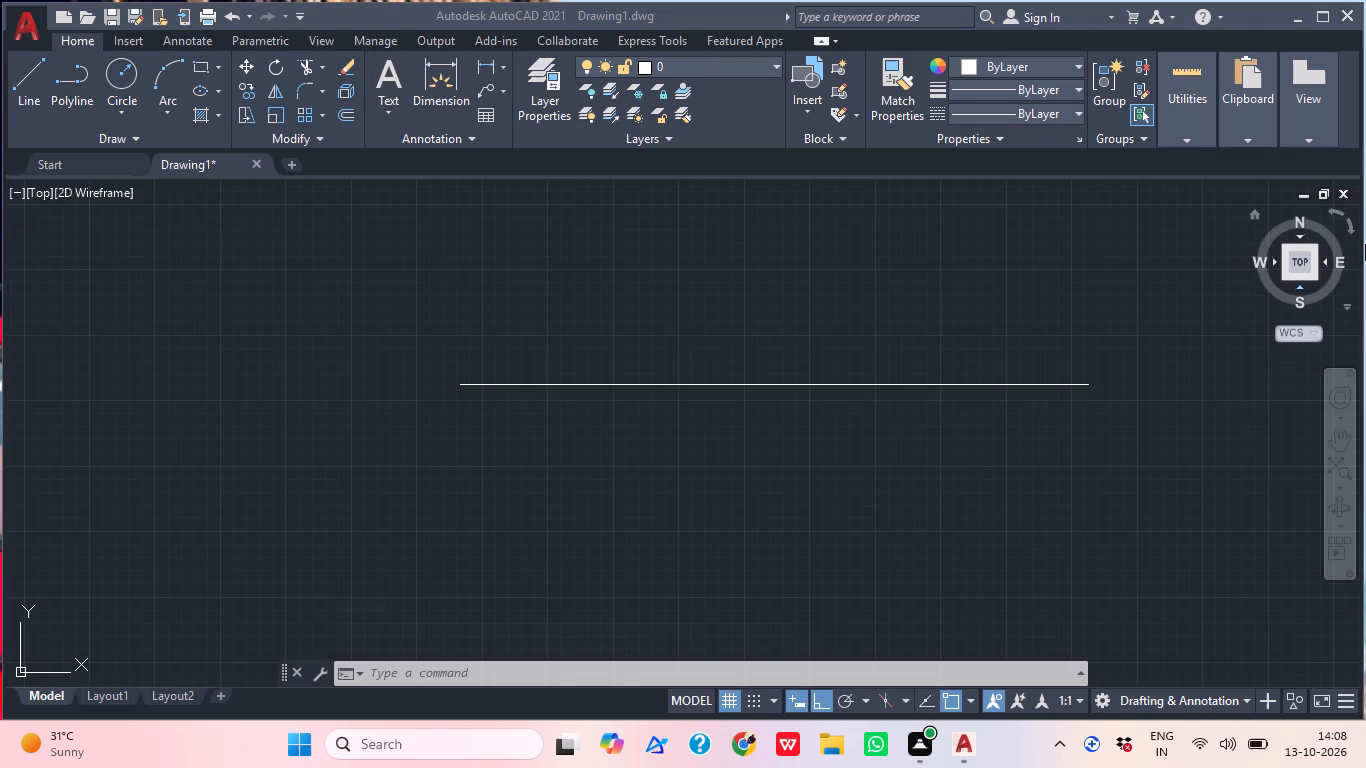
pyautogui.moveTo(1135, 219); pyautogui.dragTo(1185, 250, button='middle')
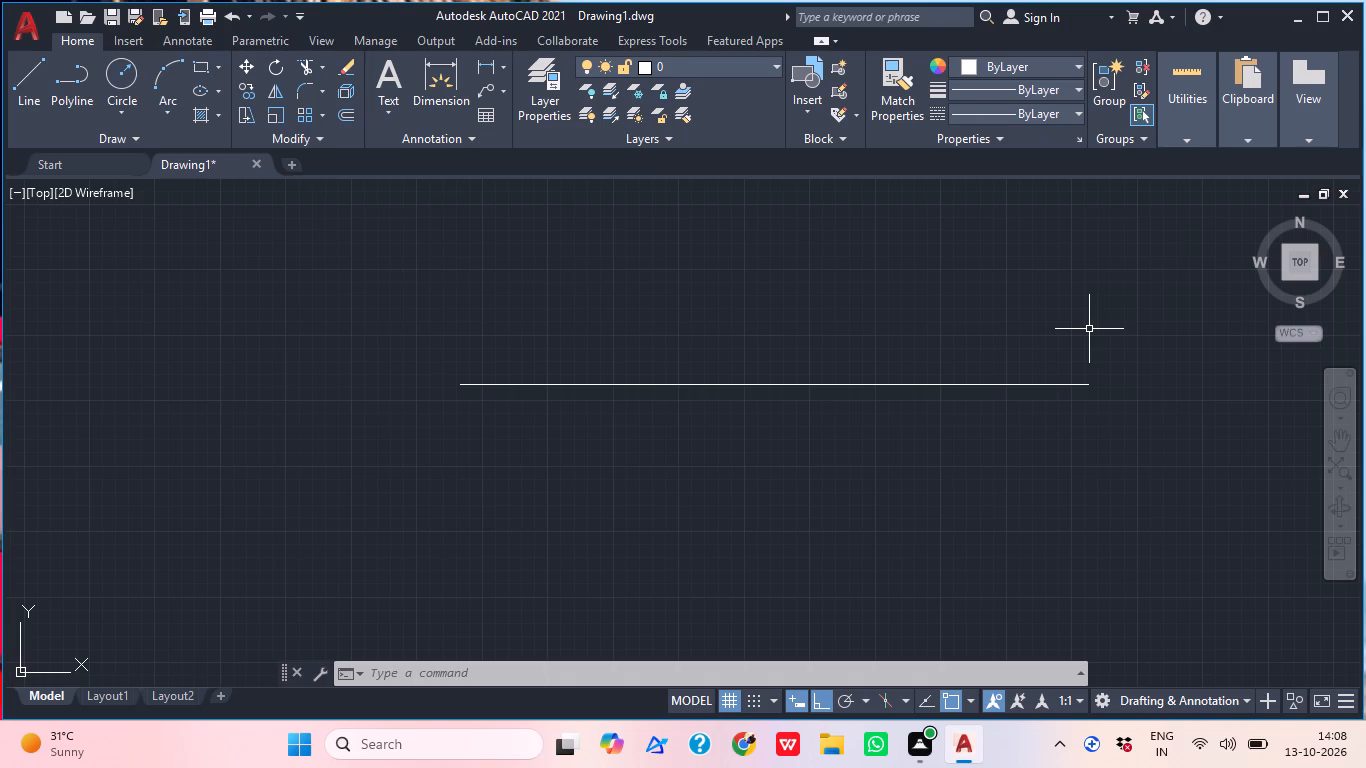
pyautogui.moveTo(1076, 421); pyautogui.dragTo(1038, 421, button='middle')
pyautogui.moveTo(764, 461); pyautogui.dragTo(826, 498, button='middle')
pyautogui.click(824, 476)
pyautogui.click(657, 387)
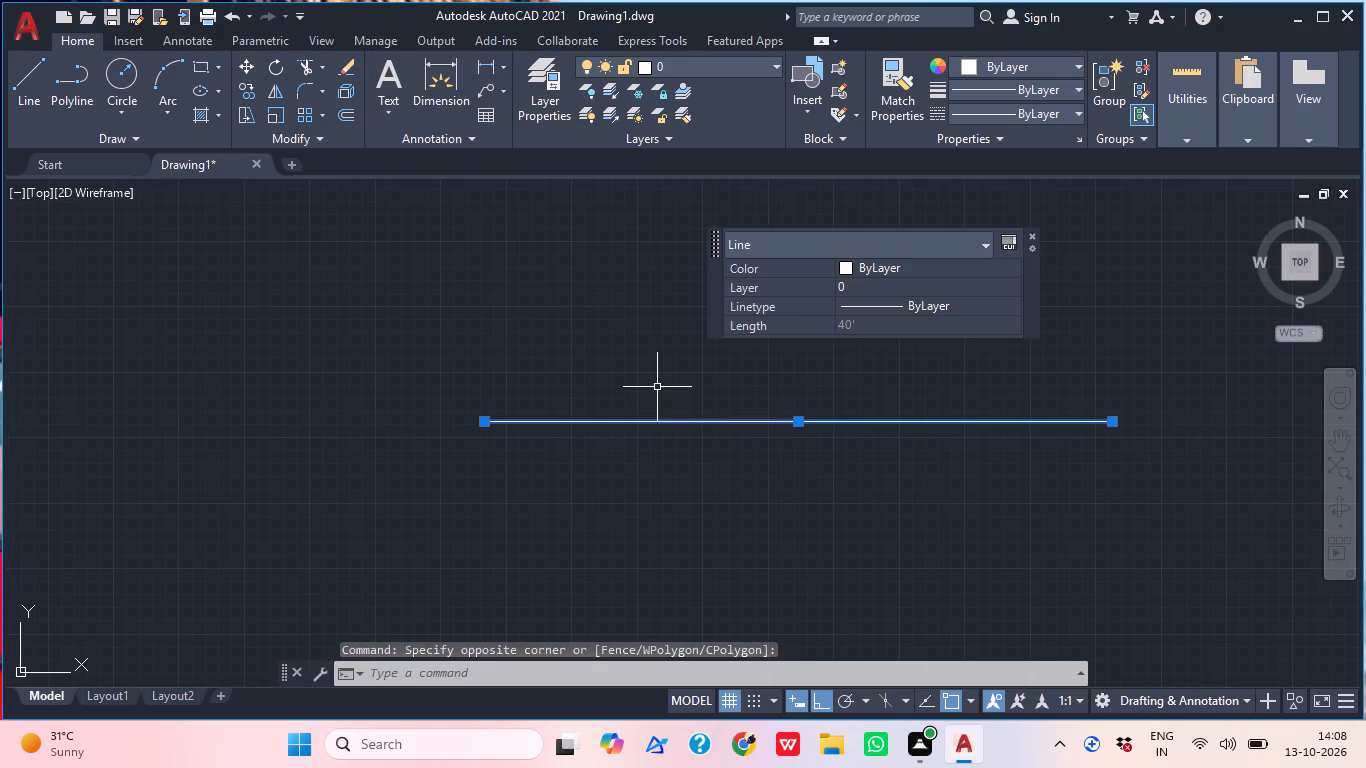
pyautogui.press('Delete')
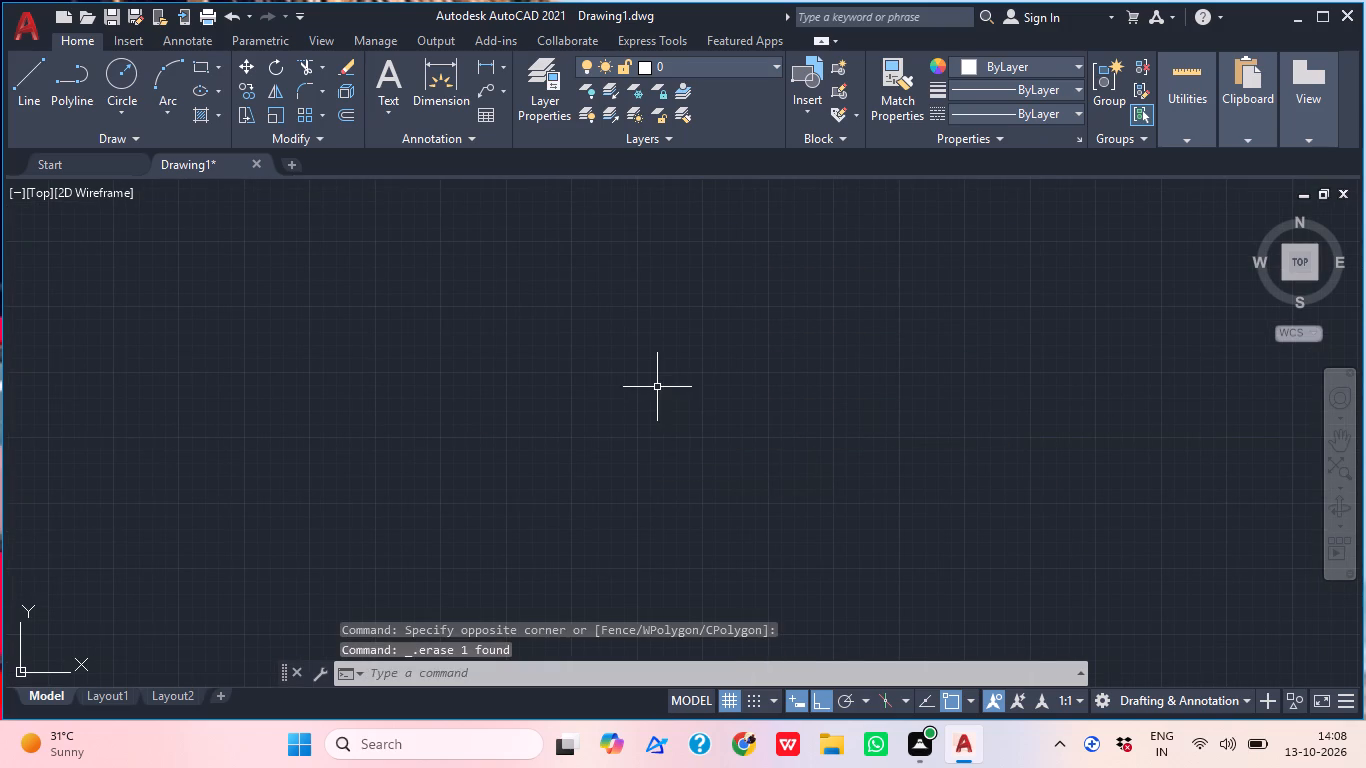
# Draw a vertical and a horizontal construction line crossing at one common point in the empty drawing area.
pyautogui.write('xl')
pyautogui.press('space')
pyautogui.click(422, 288)
pyautogui.click(473, 476)
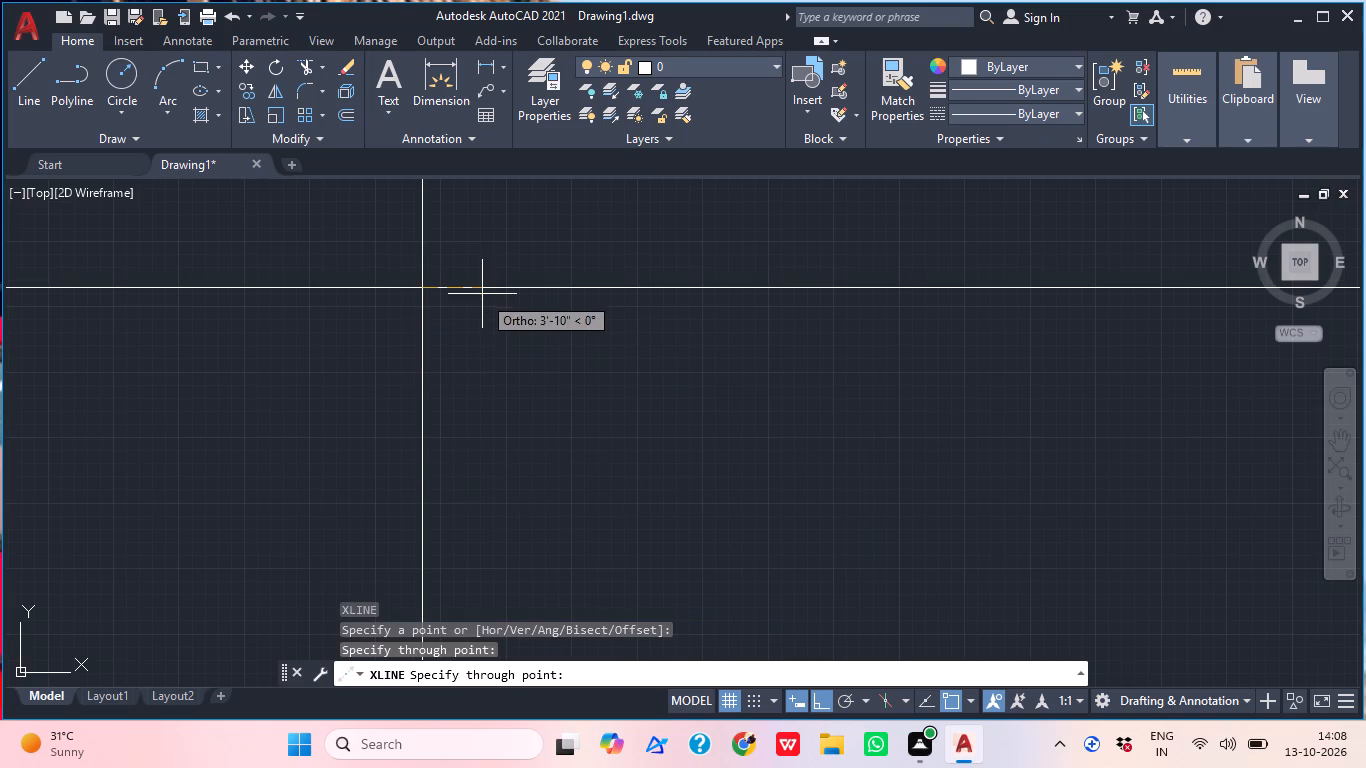
pyautogui.click(482, 293)
pyautogui.moveTo(543, 346); pyautogui.dragTo(691, 539, button='middle')
pyautogui.press('Escape')
# Offset the vertical construction line 9" to the right and the horizontal construction line 9" downward.
pyautogui.scroll(2, 494, 477)
pyautogui.middleClick(603, 482)
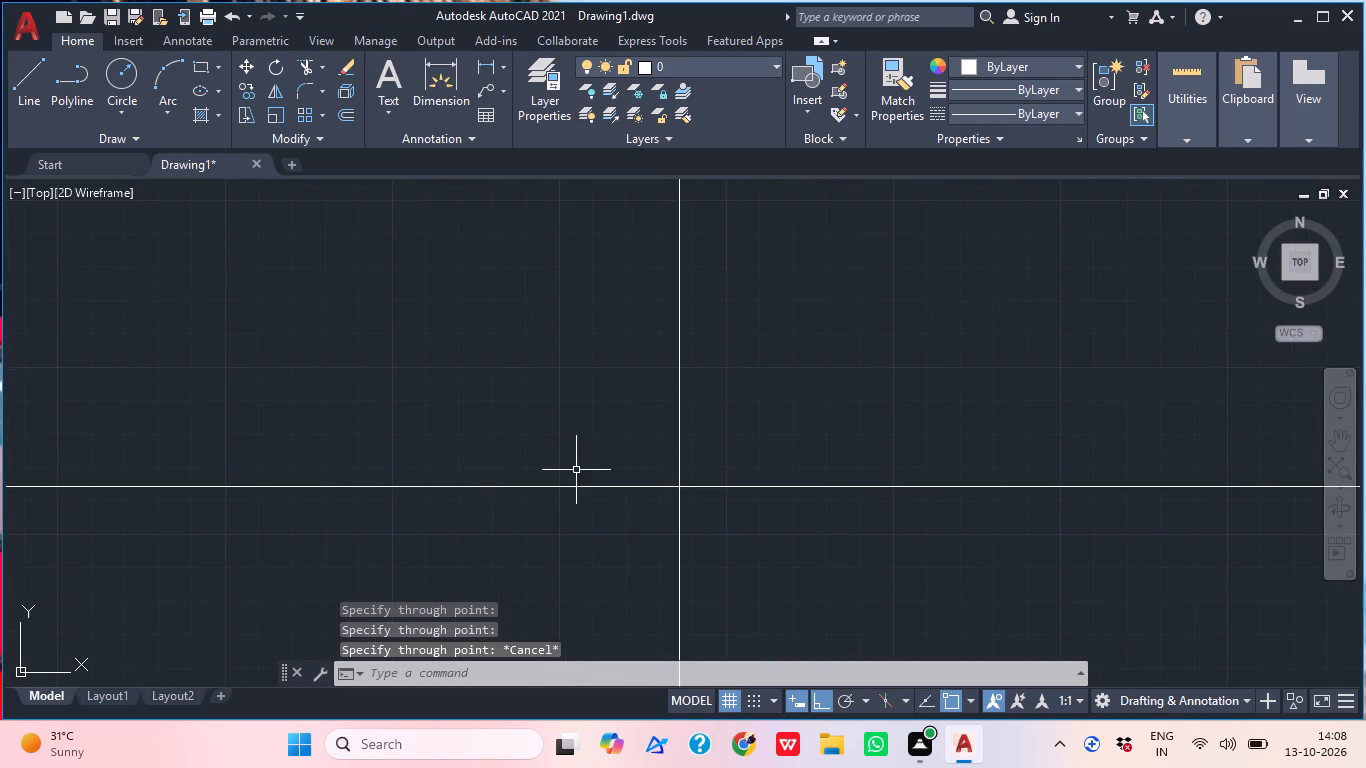
pyautogui.write('o')
pyautogui.press('space')
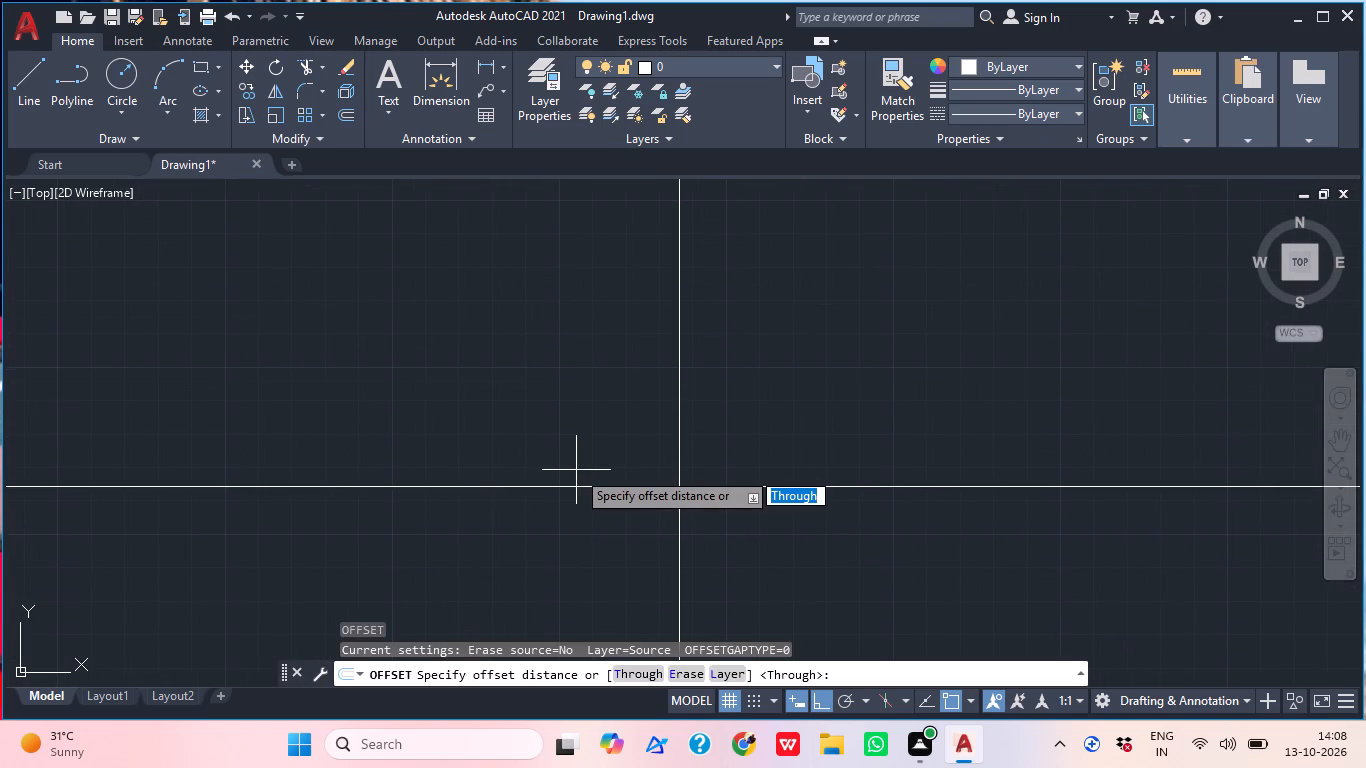
pyautogui.write('9"')
pyautogui.press('Return')
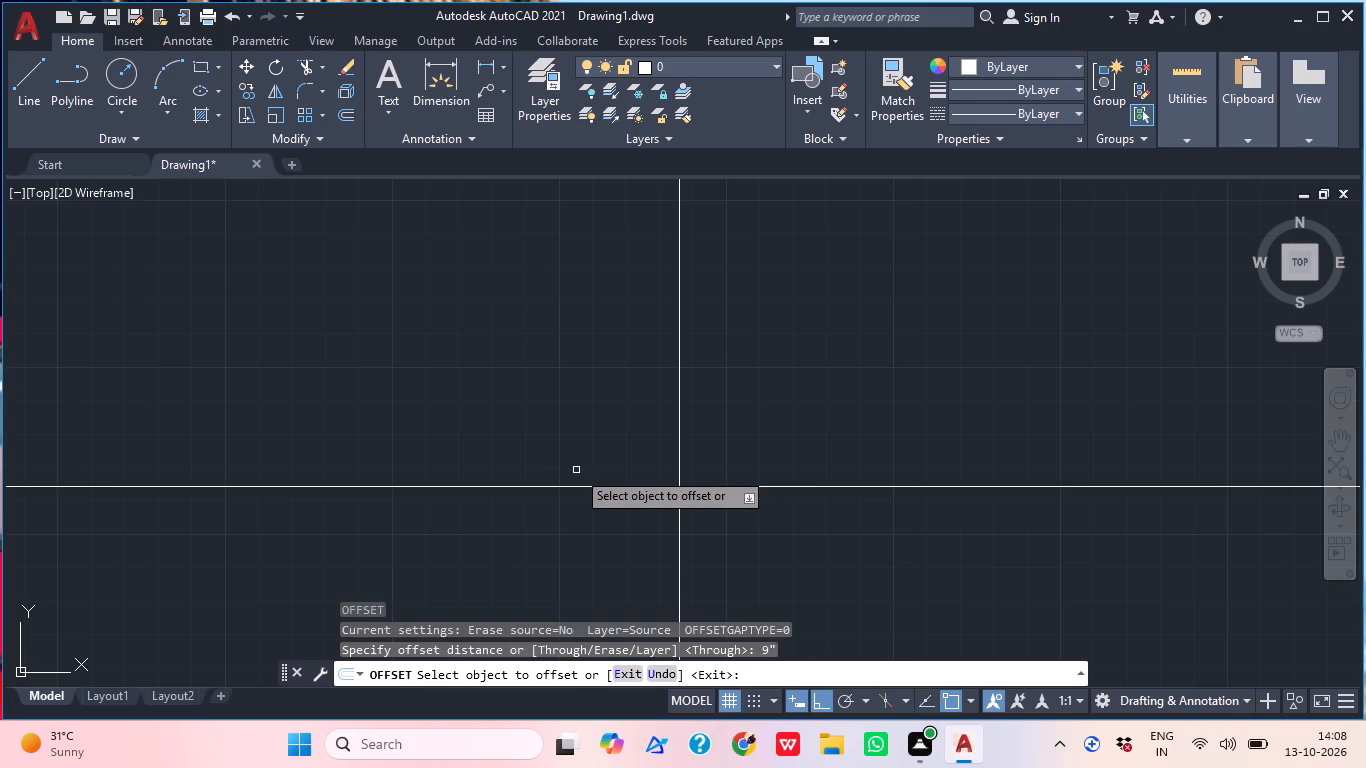
pyautogui.click(682, 537)
pyautogui.click(718, 541)
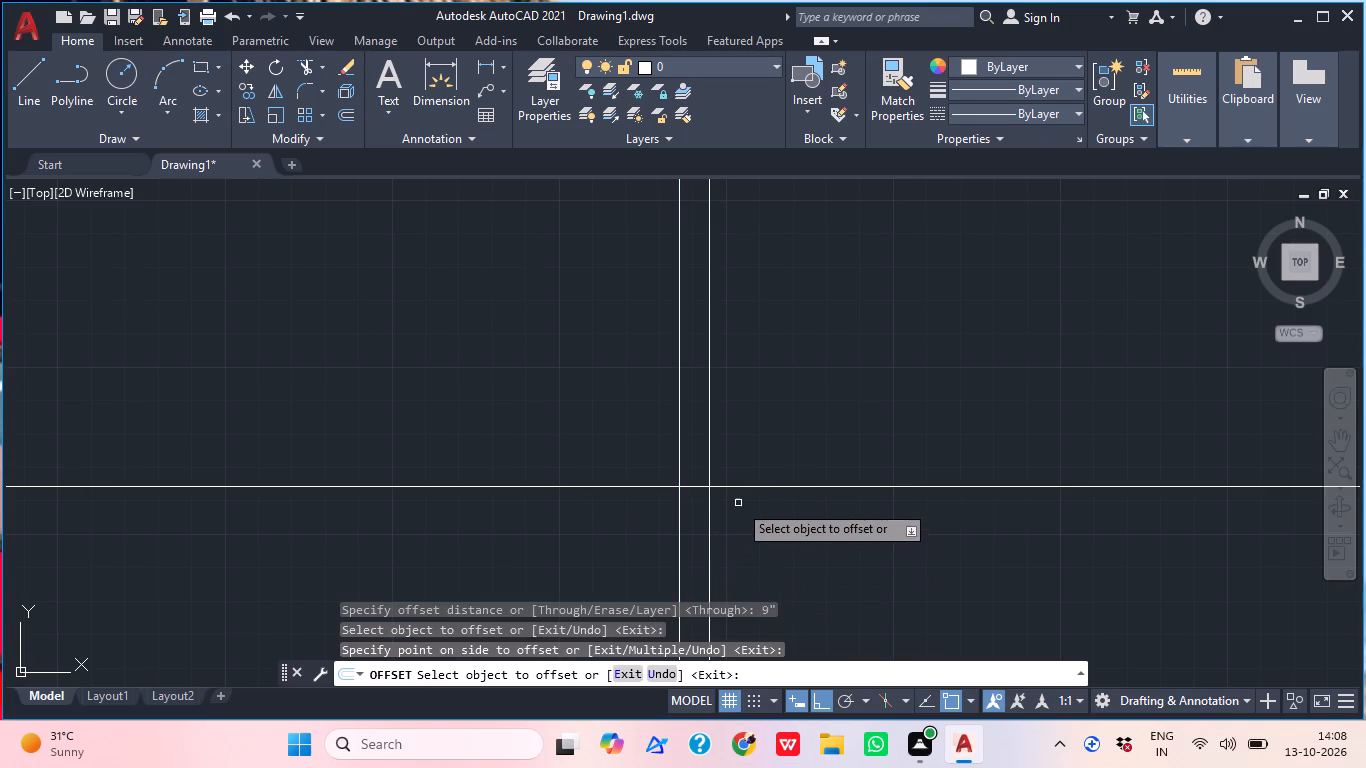
pyautogui.click(745, 485)
pyautogui.click(753, 535)
pyautogui.moveTo(781, 539); pyautogui.dragTo(644, 497, button='middle')
pyautogui.press('Escape')
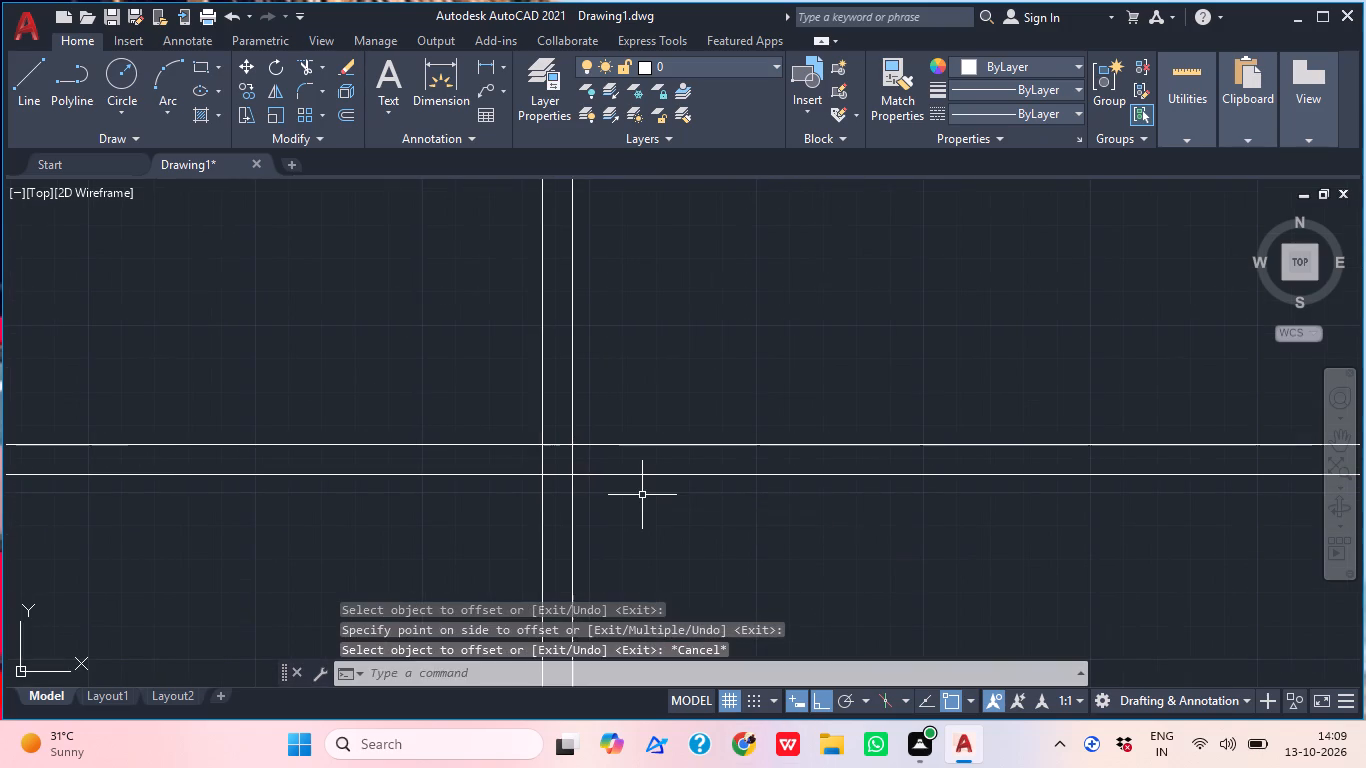
# Trim the vertical lines above the top horizontal and the horizontal lines beyond the left vertical, forming the top-left wall corner.
pyautogui.write('tr')
pyautogui.press('space')
pyautogui.click(620, 366)
pyautogui.click(408, 376)
pyautogui.click(423, 469)
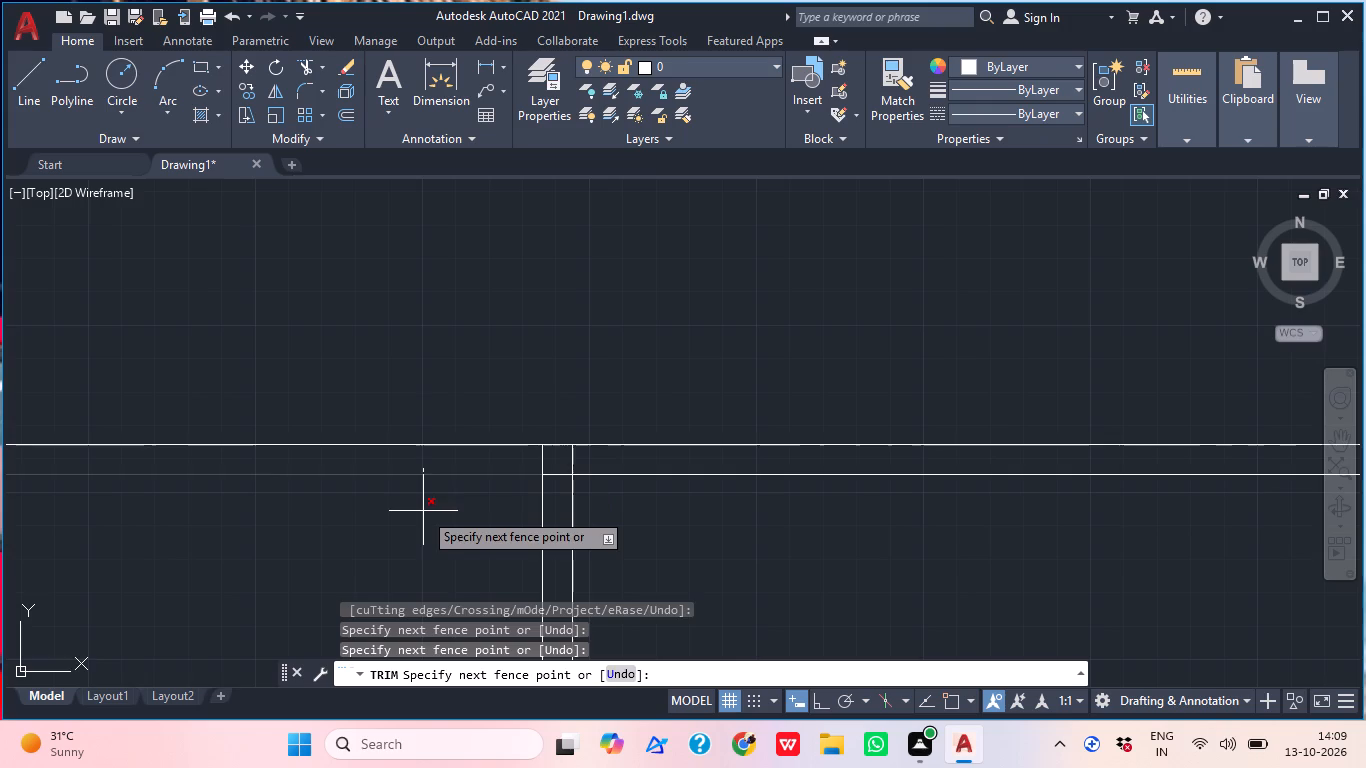
pyautogui.click(414, 407)
pyautogui.click(413, 463)
pyautogui.click(414, 479)
pyautogui.moveTo(426, 498); pyautogui.dragTo(367, 475, button='middle')
pyautogui.press('Escape')
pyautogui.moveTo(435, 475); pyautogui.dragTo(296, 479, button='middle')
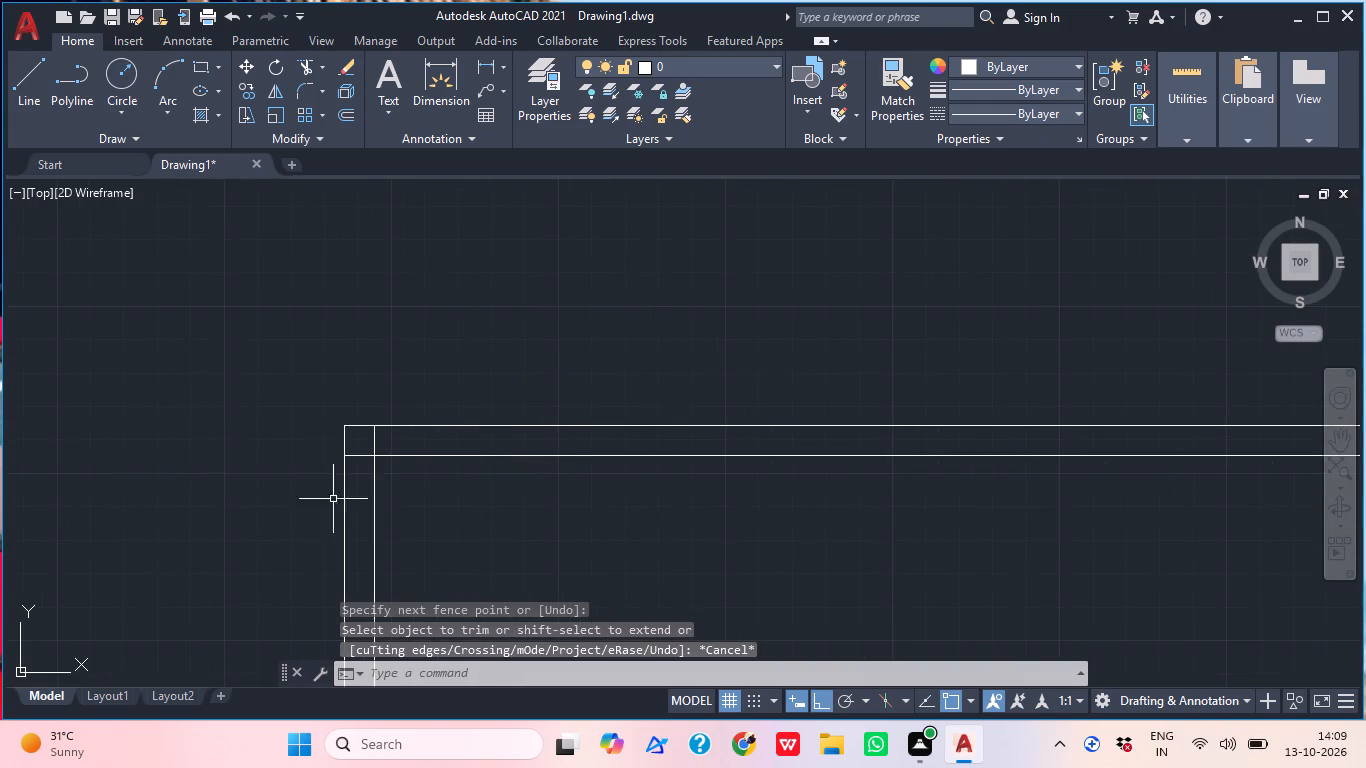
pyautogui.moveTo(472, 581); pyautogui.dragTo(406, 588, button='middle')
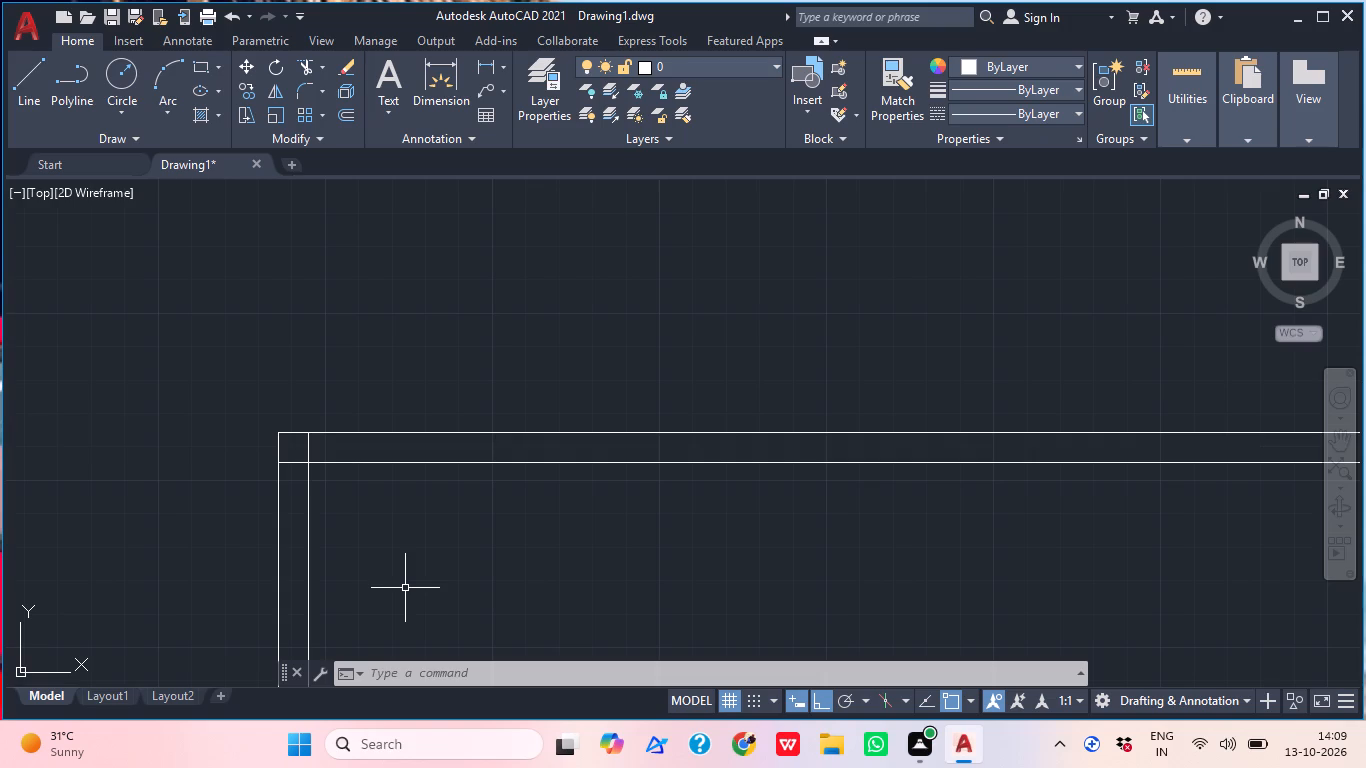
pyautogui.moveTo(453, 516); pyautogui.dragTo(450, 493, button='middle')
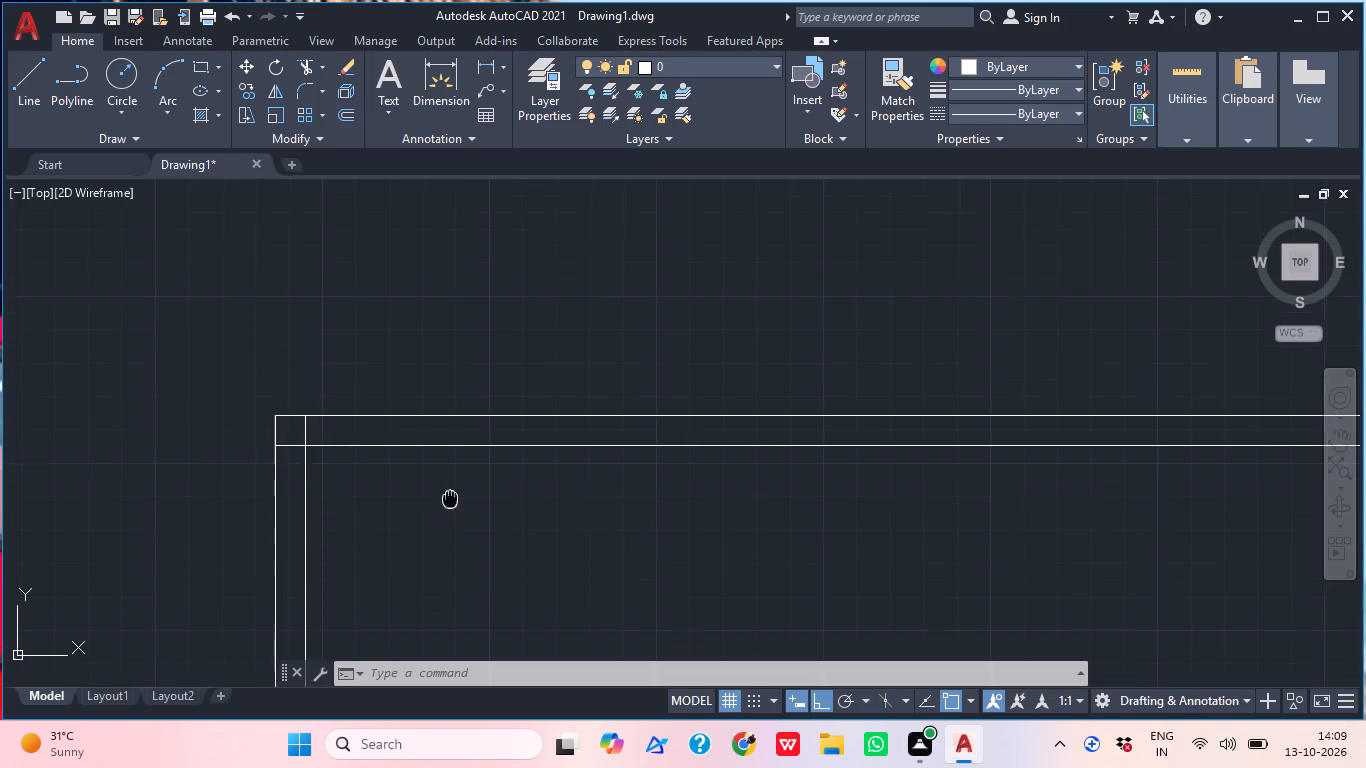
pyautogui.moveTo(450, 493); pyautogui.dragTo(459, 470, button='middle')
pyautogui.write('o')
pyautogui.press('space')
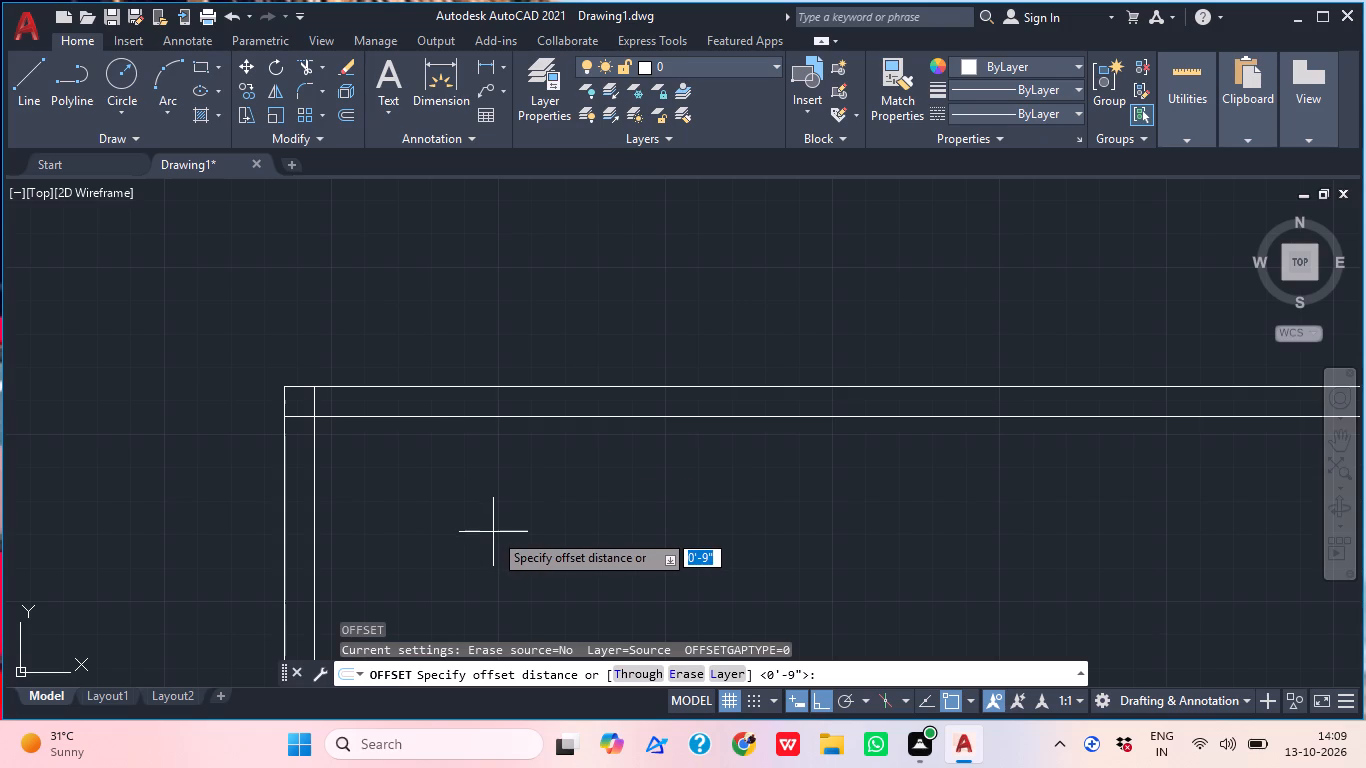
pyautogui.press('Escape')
# Offset the outer vertical line of the left wall 40' to the right.
pyautogui.scroll(-2, 557, 517)
pyautogui.moveTo(511, 513); pyautogui.dragTo(437, 481, button='middle')
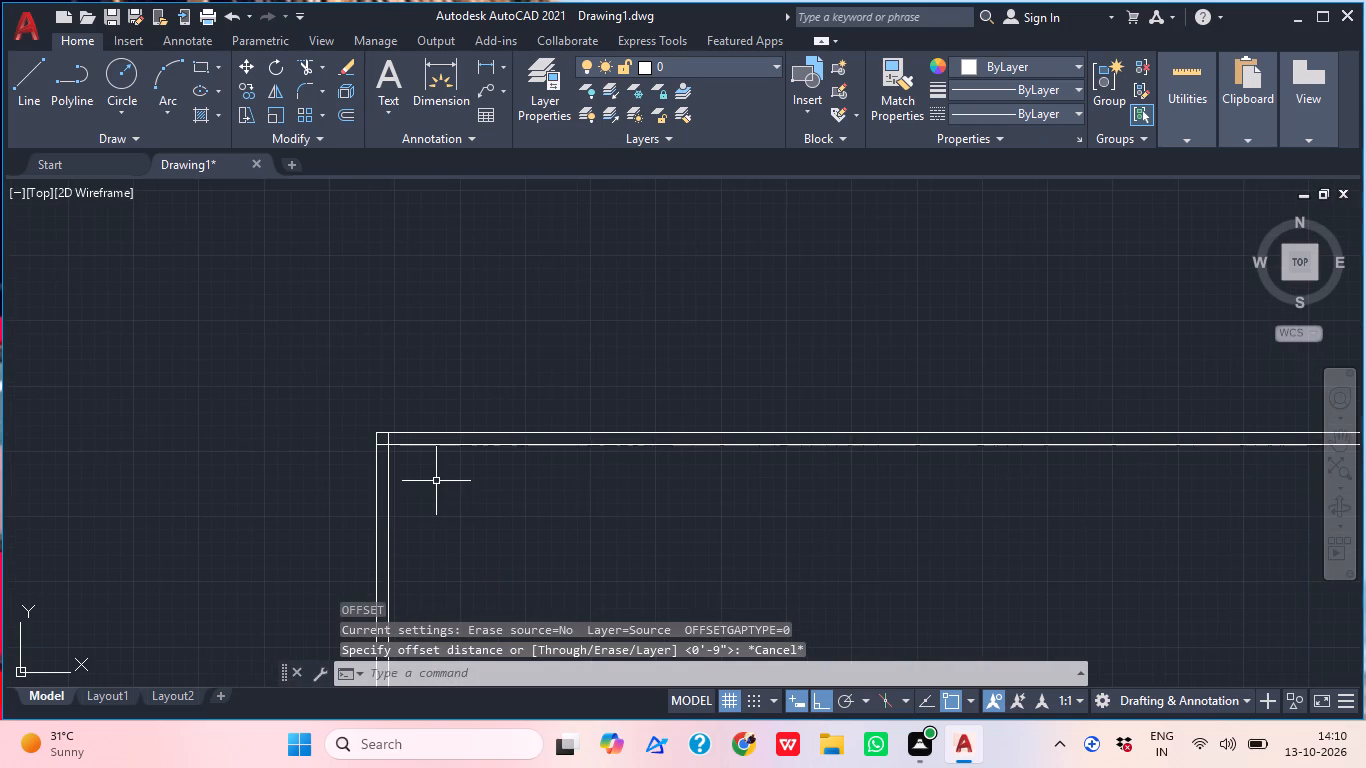
pyautogui.write('o')
pyautogui.press('space')
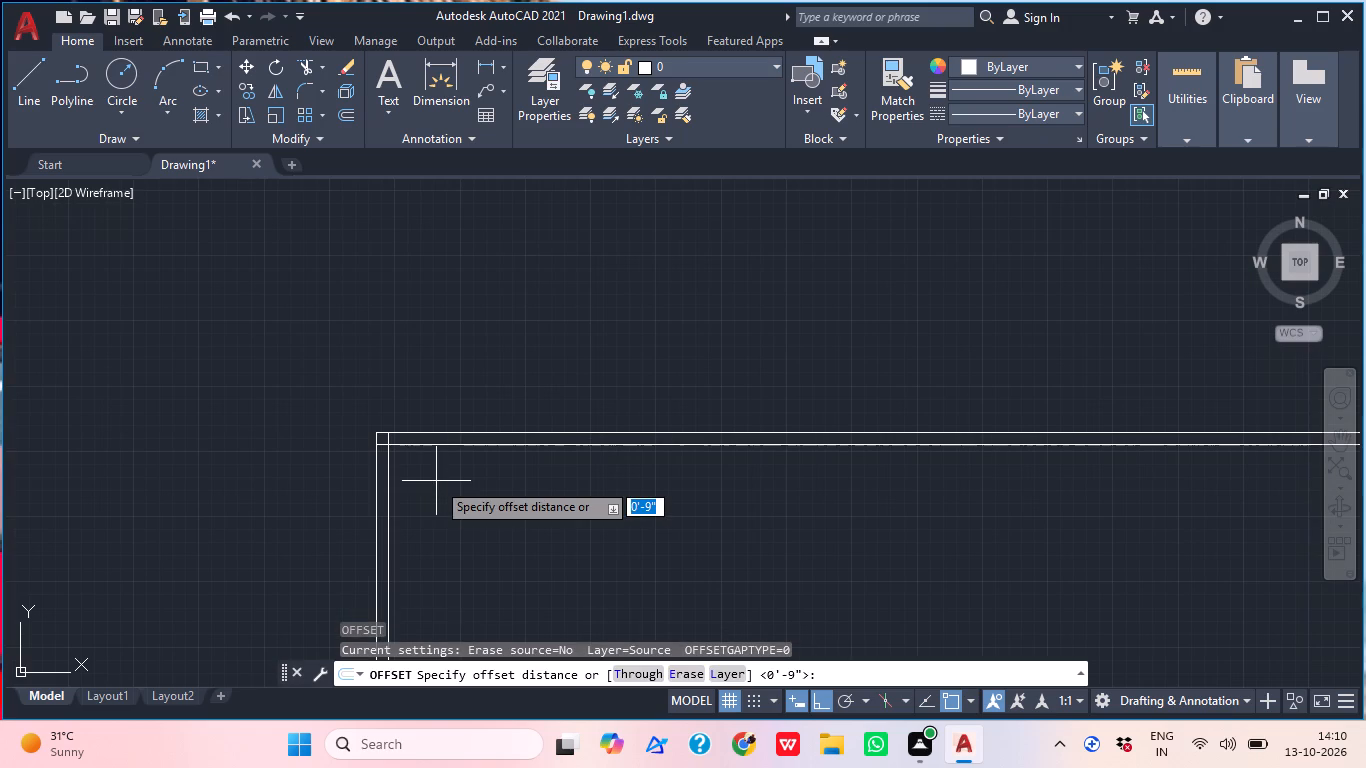
pyautogui.press('4')
pyautogui.write("0'")
pyautogui.press('Return')
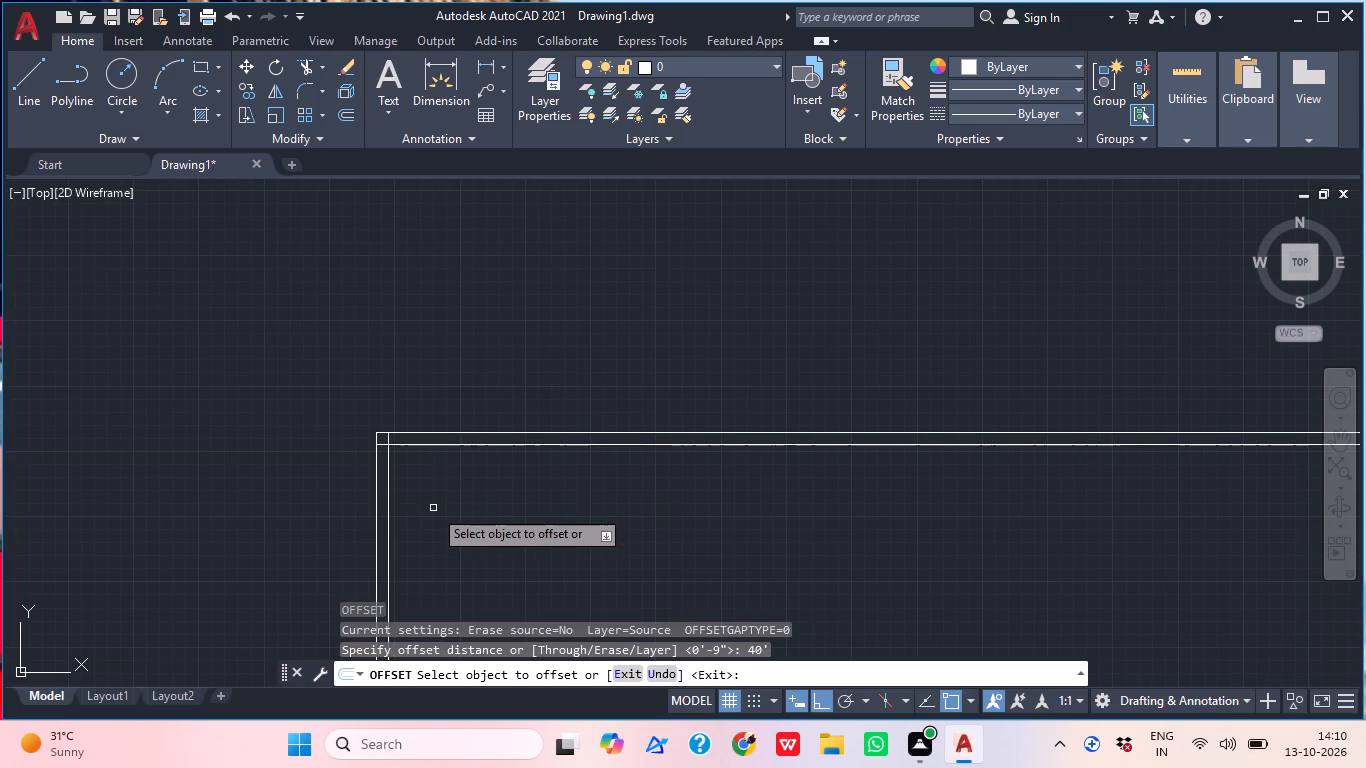
pyautogui.click(378, 551)
pyautogui.click(554, 542)
# Offset the new right-hand vertical line 9" inward to give the right wall its thickness.
pyautogui.moveTo(619, 535); pyautogui.dragTo(451, 449, button='middle')
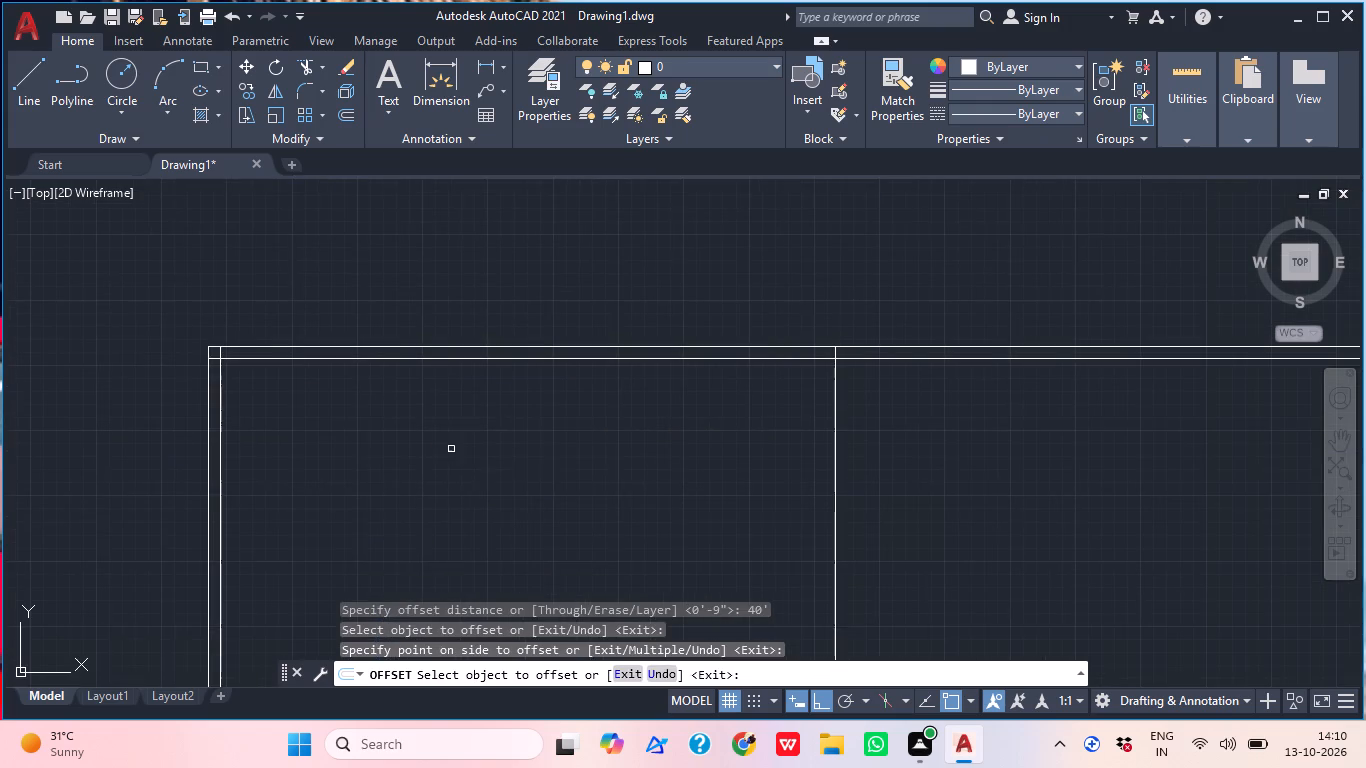
pyautogui.press('space')
pyautogui.press('space')
pyautogui.write('9"')
pyautogui.press('Return')
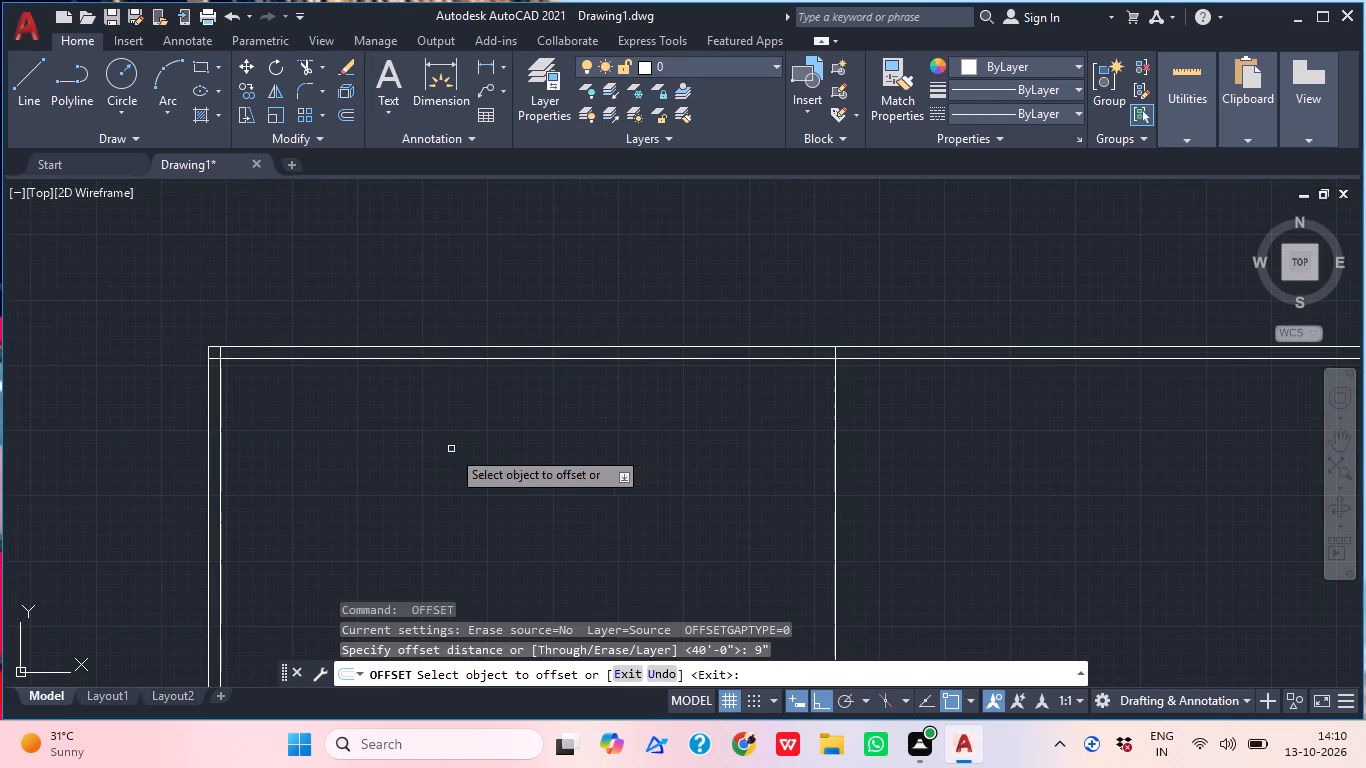
pyautogui.click(835, 461)
pyautogui.click(750, 468)
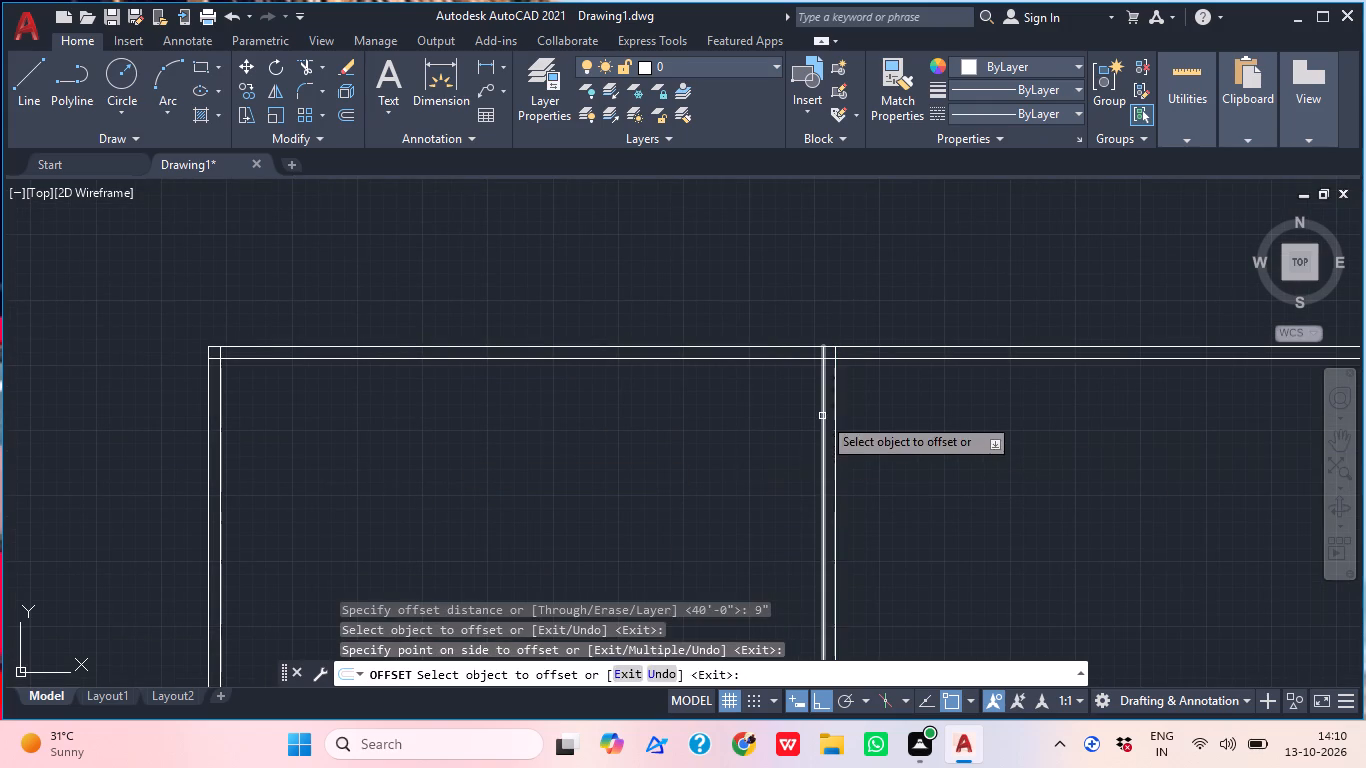
pyautogui.press('Escape')
# Trim the horizontal lines beyond the right wall and the inner line stubs crossing inside the top-right wall corner.
pyautogui.write('tr')
pyautogui.press('space')
pyautogui.click(897, 363)
pyautogui.click(889, 297)
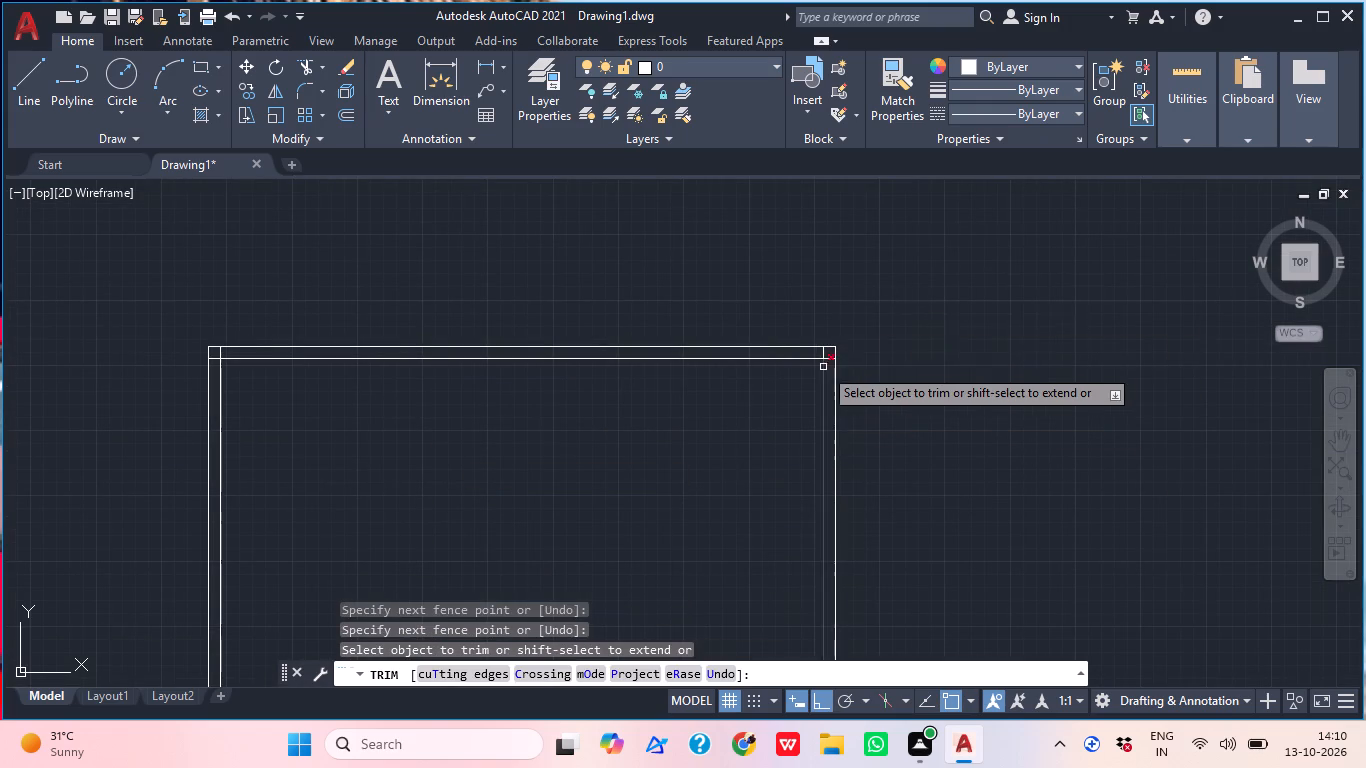
pyautogui.scroll(3, 823, 367)
pyautogui.click(831, 340)
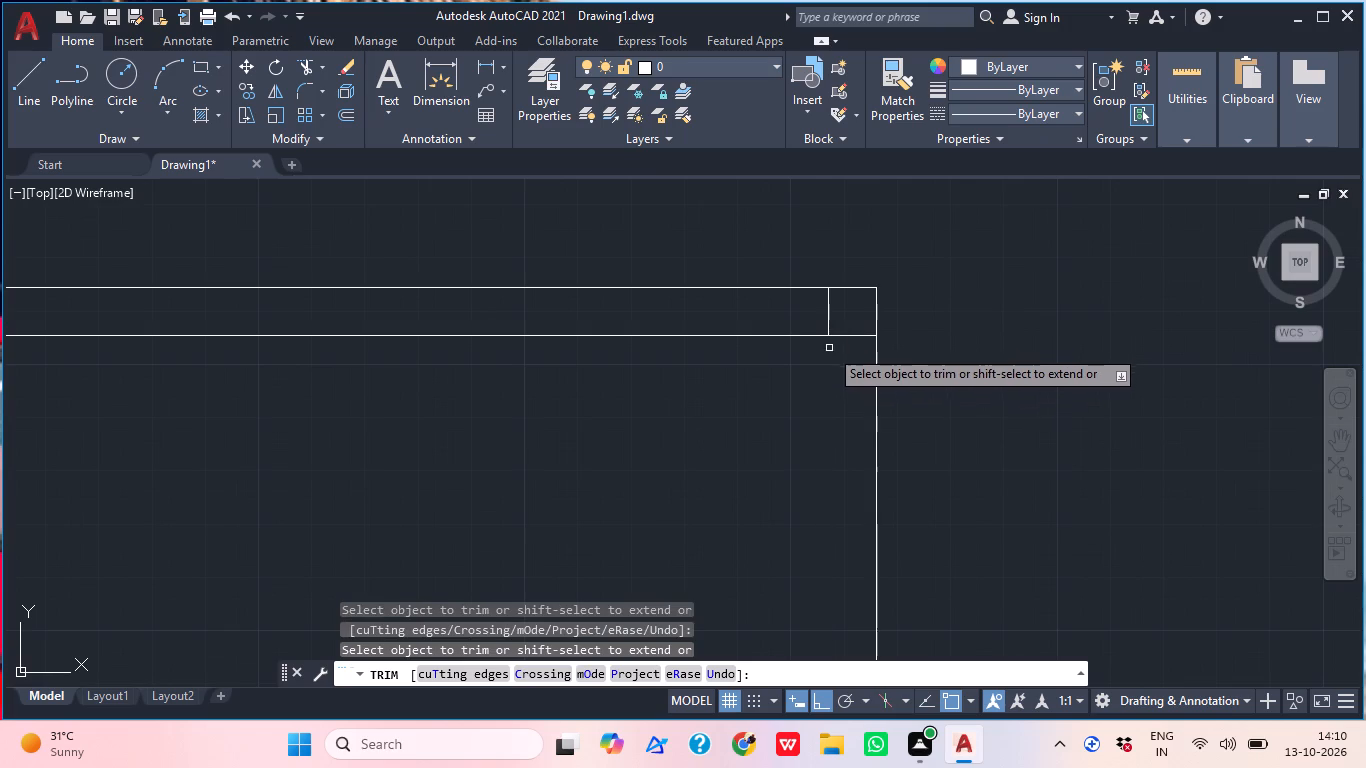
pyautogui.hotkey('ctrl', 'z')
pyautogui.scroll(4, 829, 366)
pyautogui.click(829, 369)
pyautogui.click(764, 251)
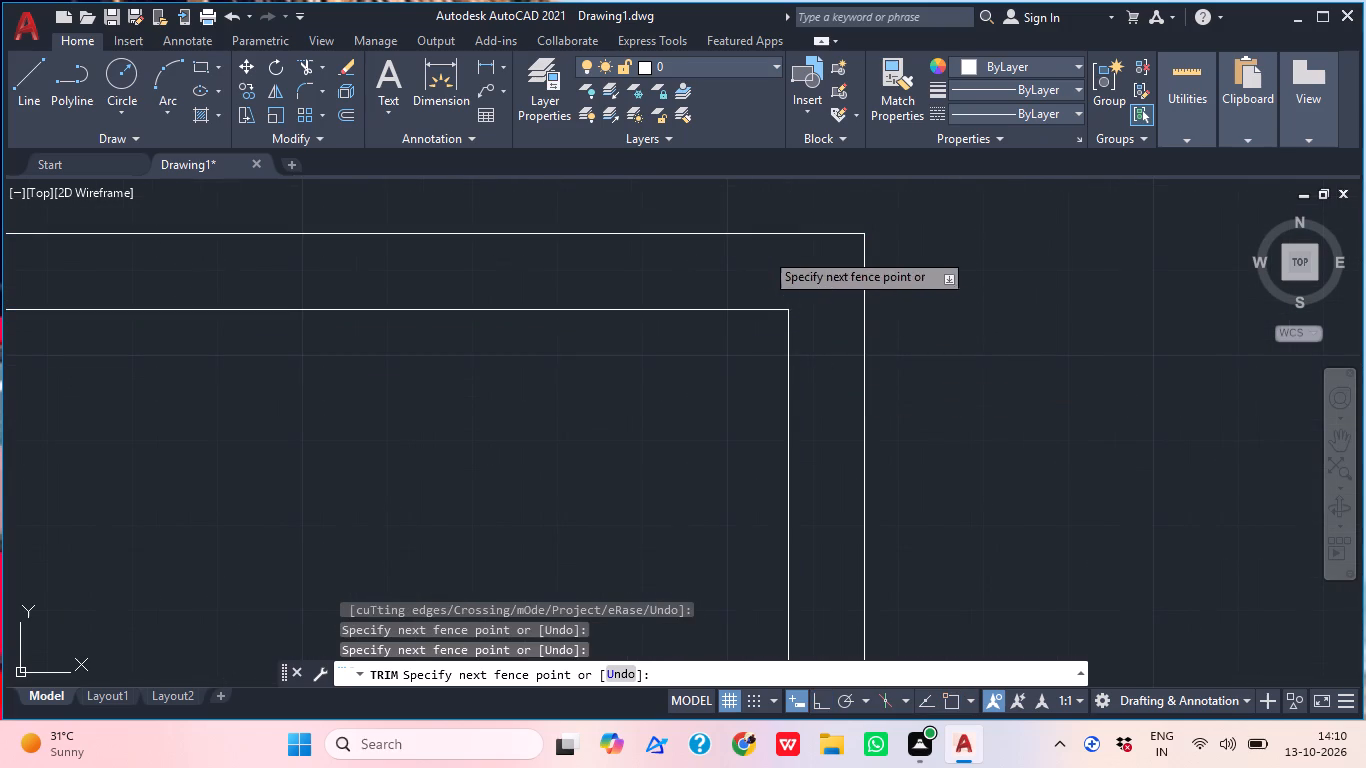
pyautogui.moveTo(815, 376); pyautogui.dragTo(850, 397, button='middle')
pyautogui.press('Escape')
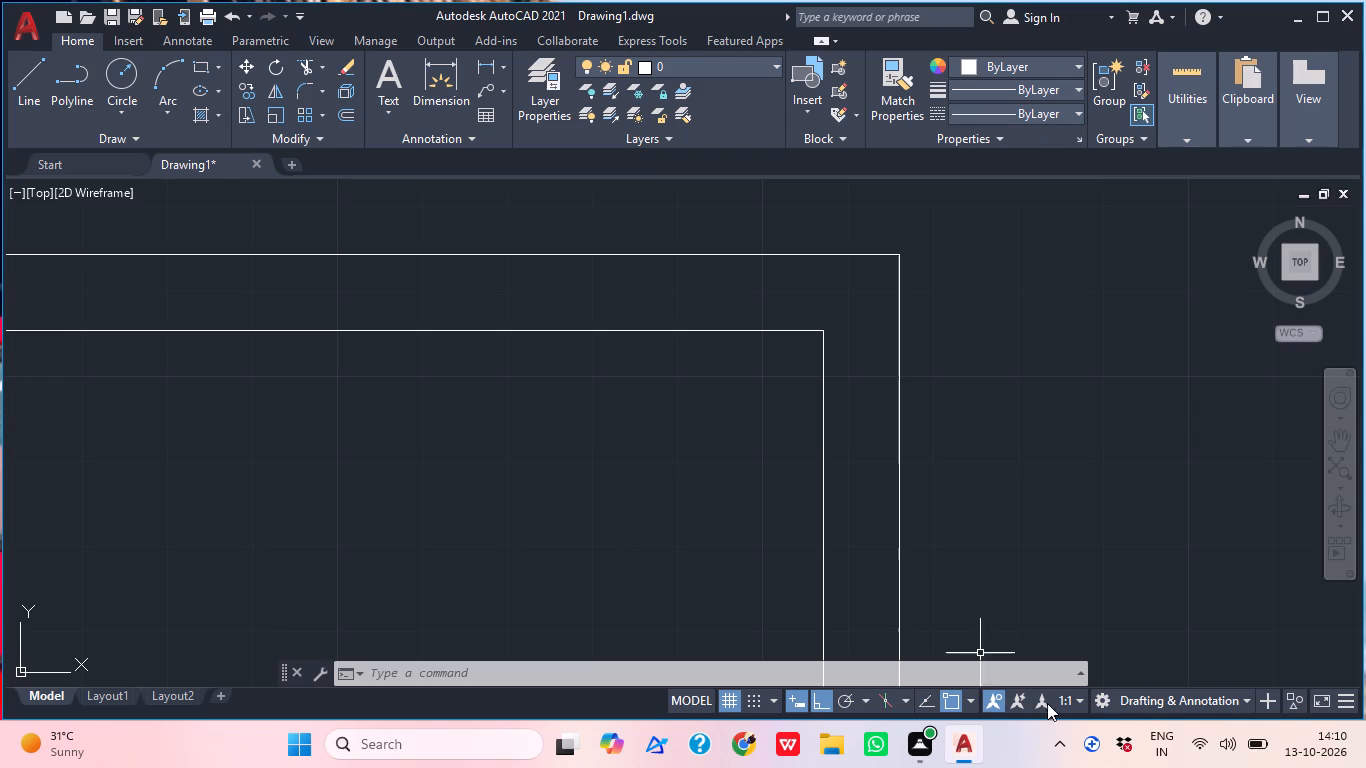
# Trim the inner line stubs crossing inside the top-left wall corner.
pyautogui.moveTo(684, 506); pyautogui.dragTo(805, 473, button='middle')
pyautogui.scroll(-2, 733, 511)
pyautogui.scroll(-2, 802, 462)
pyautogui.moveTo(738, 472); pyautogui.dragTo(893, 447, button='middle')
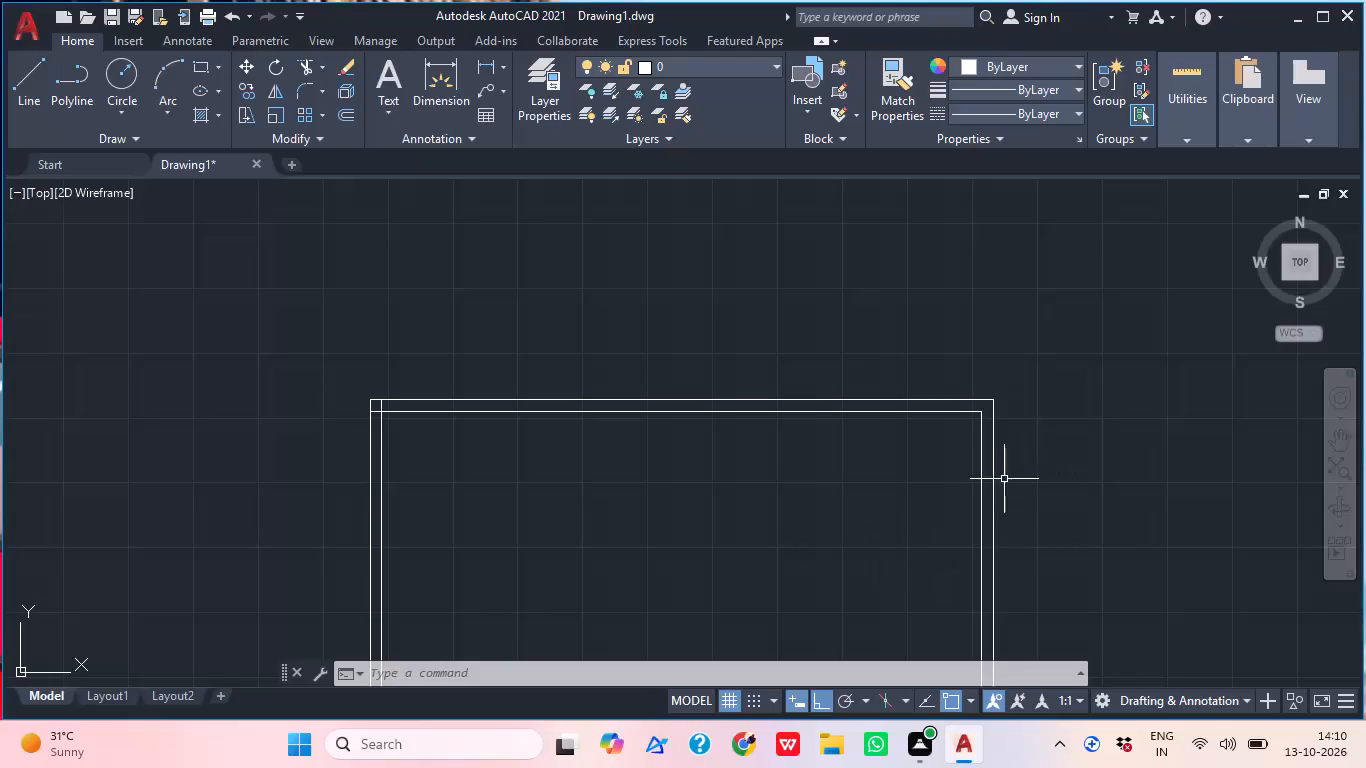
pyautogui.moveTo(702, 502); pyautogui.dragTo(750, 537, button='middle')
pyautogui.write('tr')
pyautogui.press('space')
pyautogui.scroll(2, 409, 415)
pyautogui.scroll(2, 466, 490)
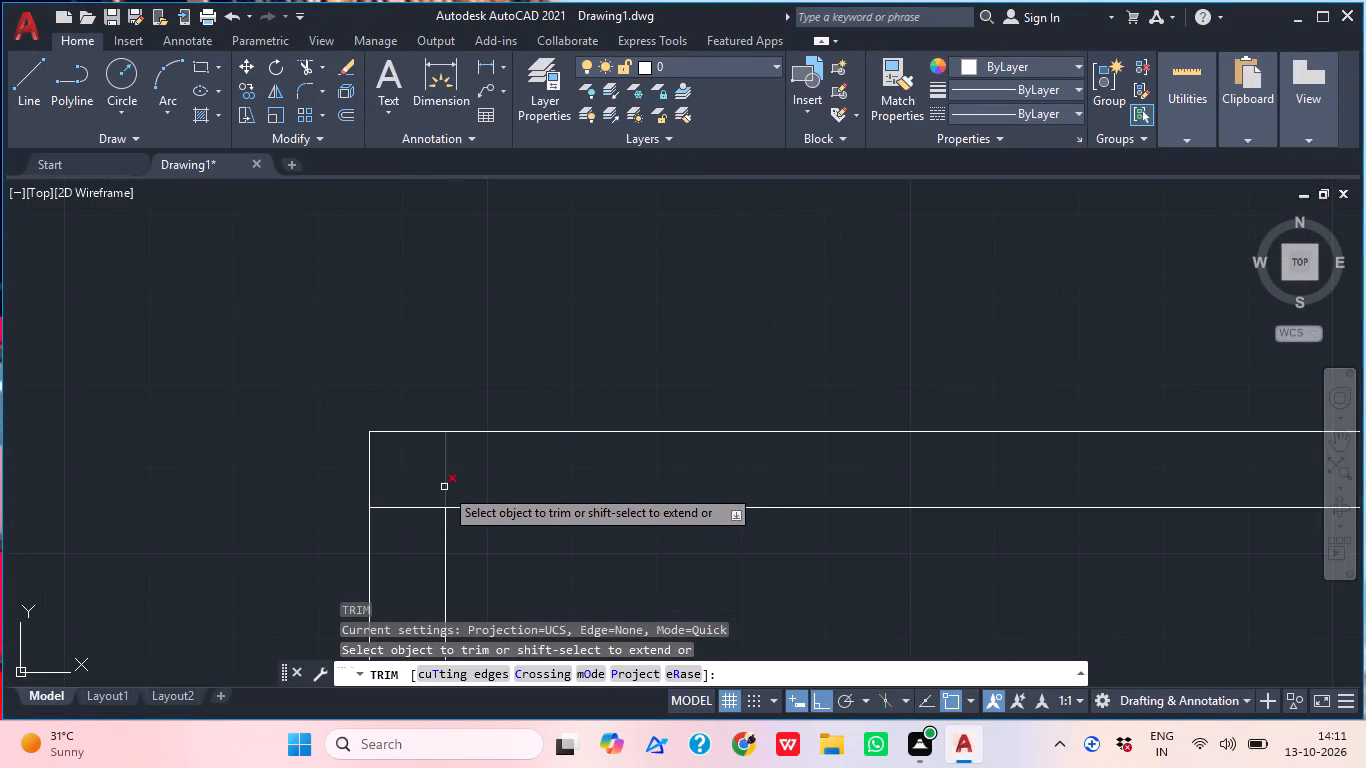
pyautogui.click(444, 487)
pyautogui.click(407, 519)
pyautogui.click(415, 476)
pyautogui.moveTo(448, 489); pyautogui.dragTo(316, 381, button='middle')
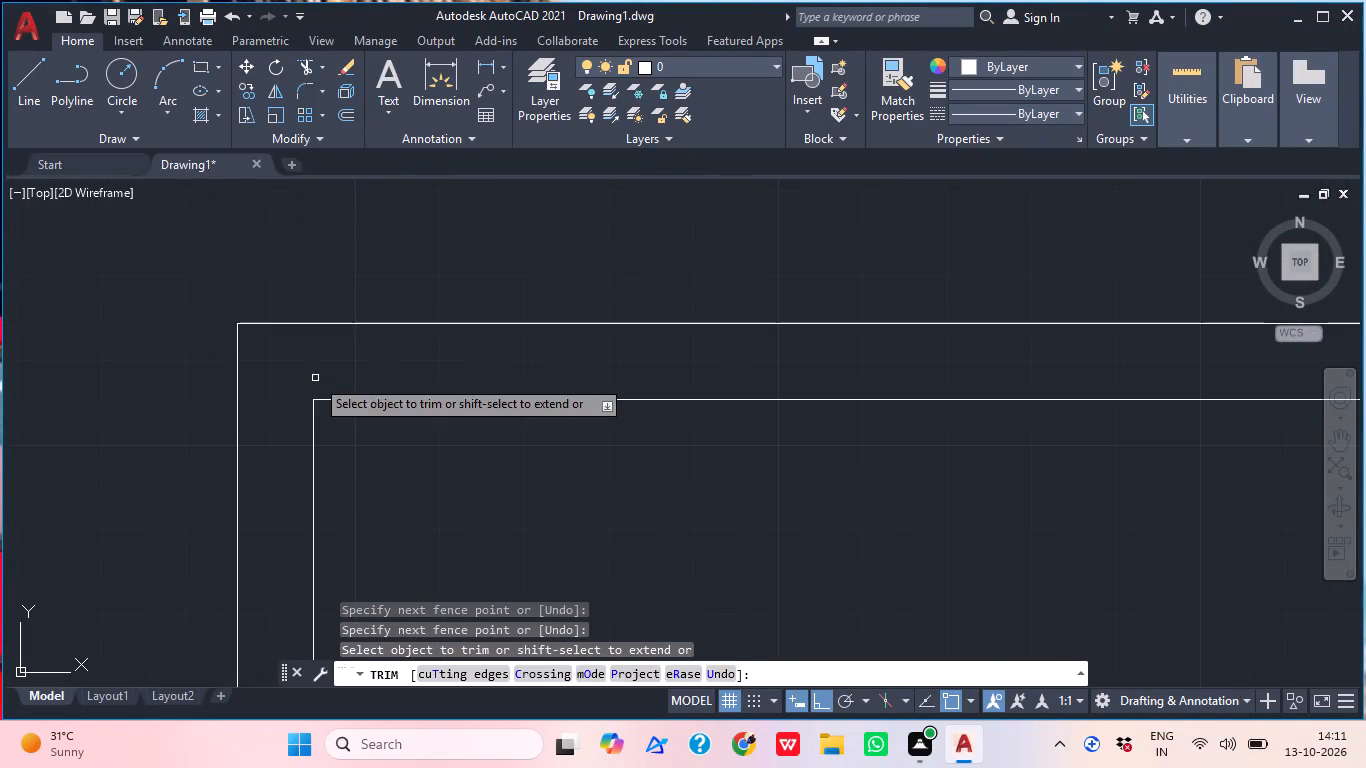
pyautogui.press('Escape')
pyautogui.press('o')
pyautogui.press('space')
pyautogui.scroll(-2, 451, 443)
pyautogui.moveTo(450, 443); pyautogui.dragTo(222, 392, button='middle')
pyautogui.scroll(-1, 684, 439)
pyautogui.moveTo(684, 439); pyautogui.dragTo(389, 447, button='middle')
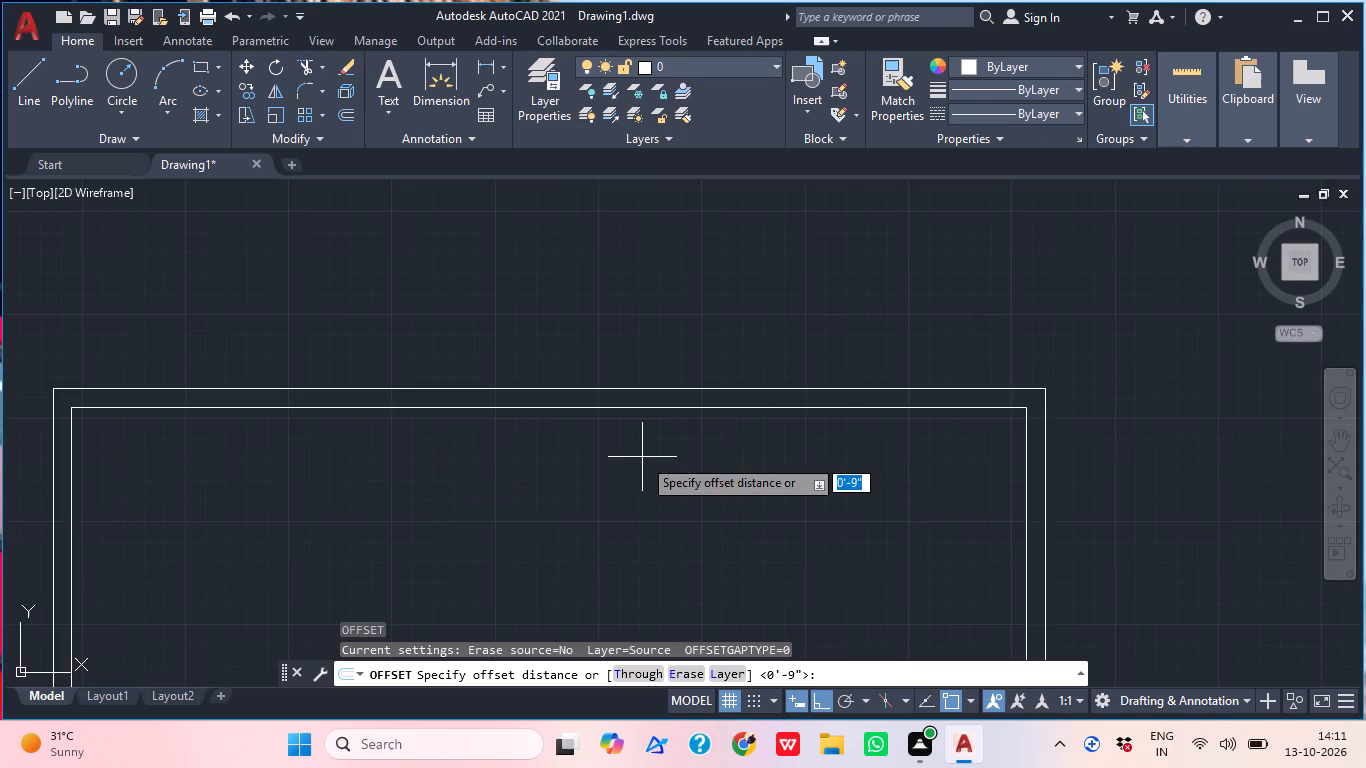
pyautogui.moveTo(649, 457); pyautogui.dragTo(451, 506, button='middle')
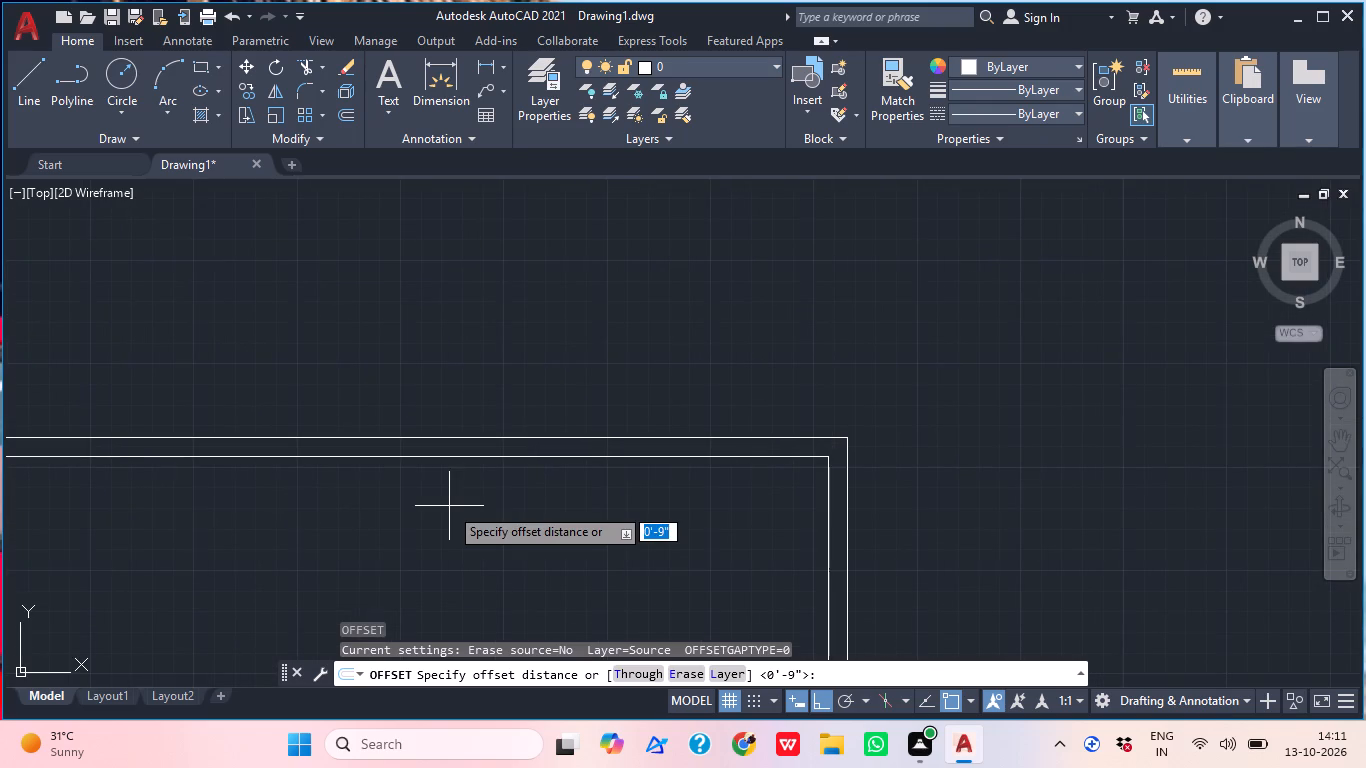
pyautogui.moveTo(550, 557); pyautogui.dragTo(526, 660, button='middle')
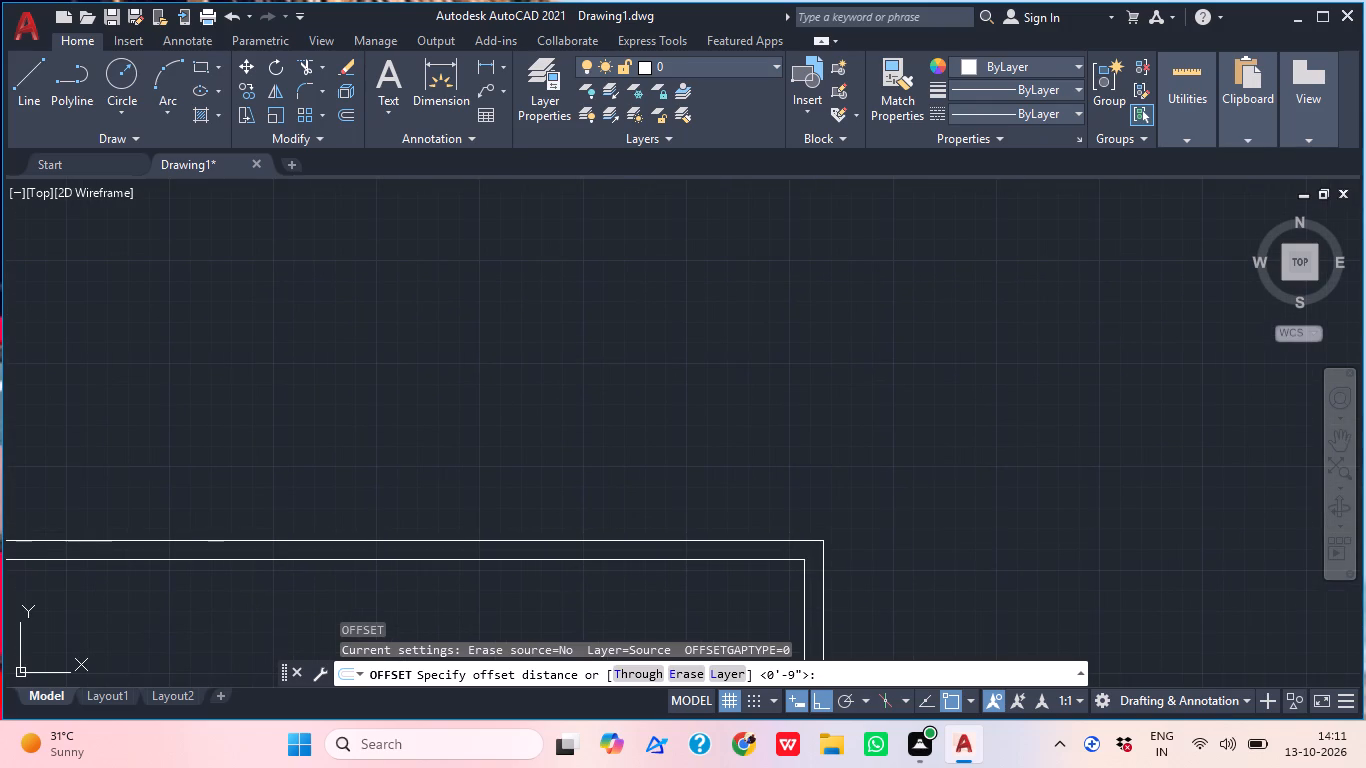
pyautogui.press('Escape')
# Offset the outer horizontal line of the top wall 4' upward.
pyautogui.press('o')
pyautogui.press('space')
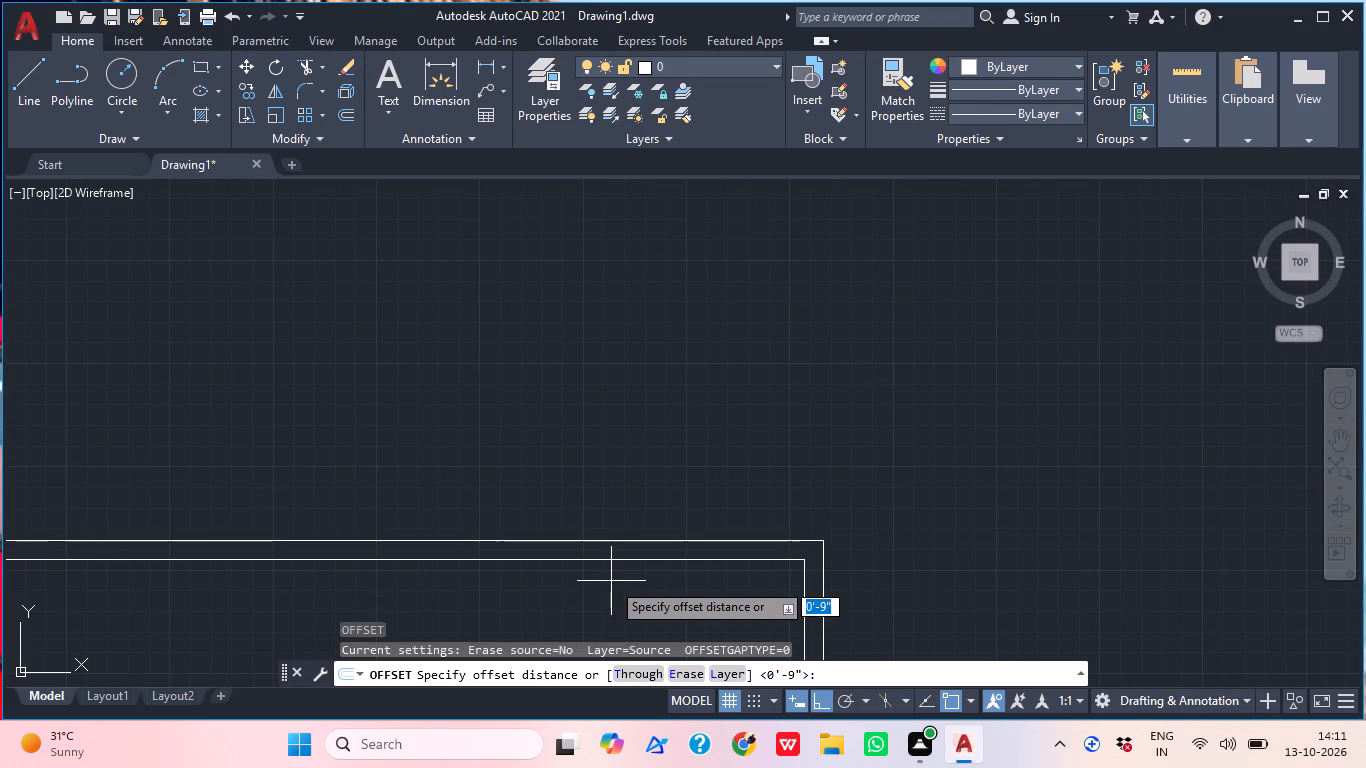
pyautogui.write("4'")
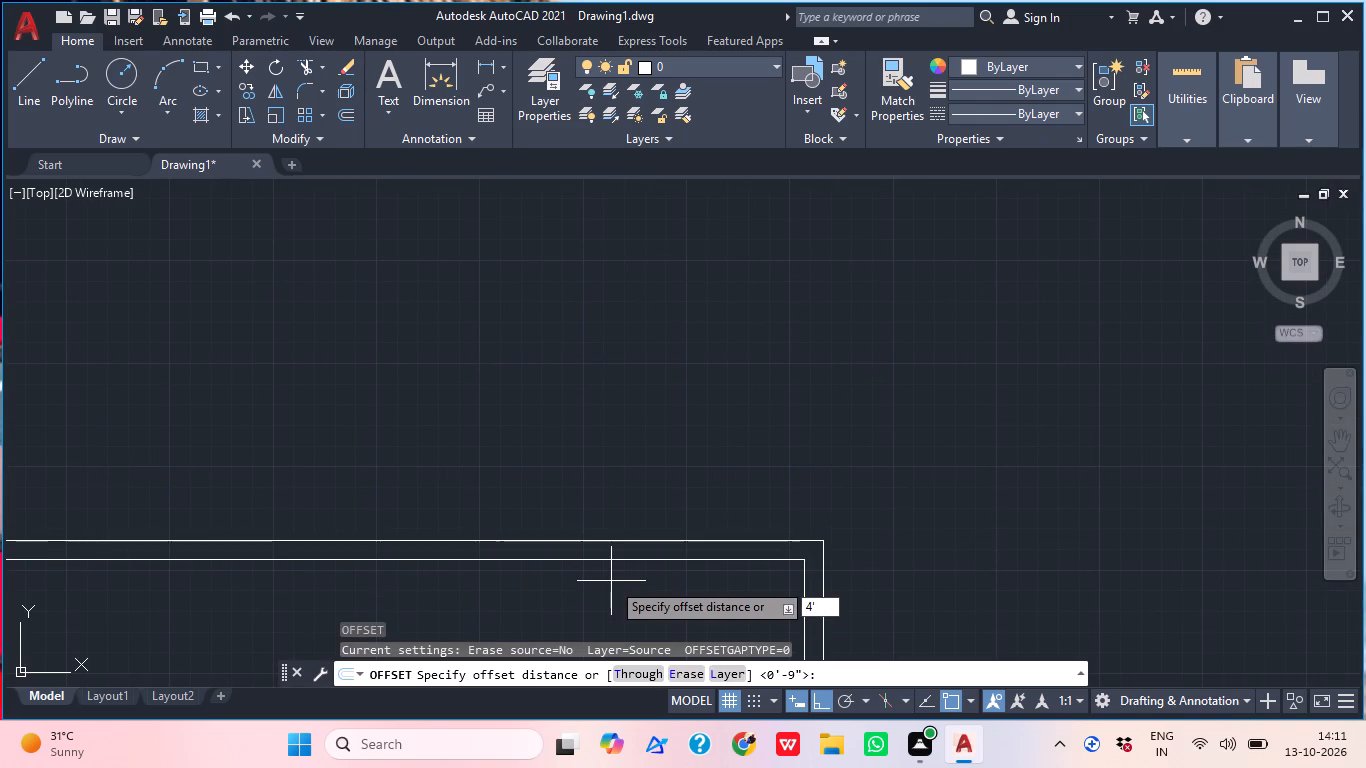
pyautogui.press('Return')
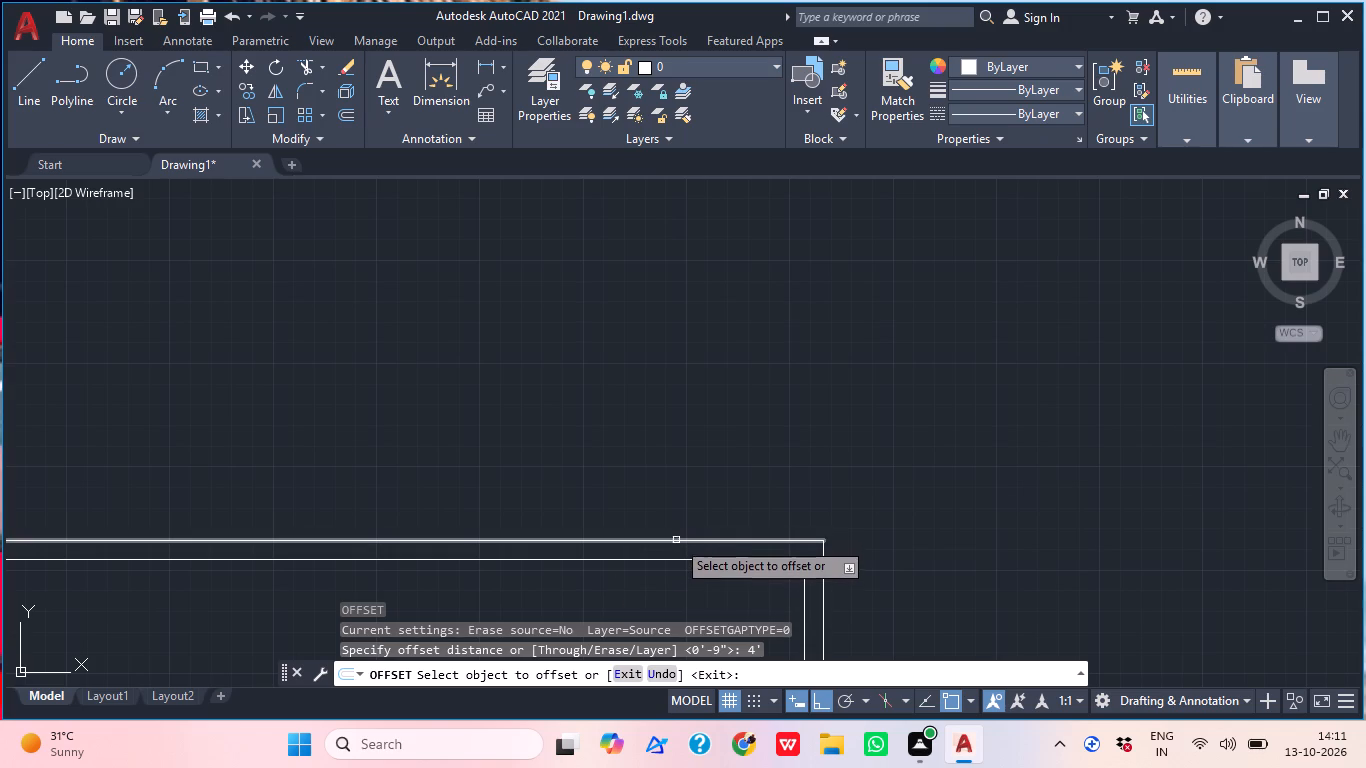
pyautogui.click(676, 542)
pyautogui.click(670, 472)
# Offset the new upper horizontal line 9" upward to form a second double-line wall.
pyautogui.moveTo(812, 512); pyautogui.dragTo(847, 528, button='middle')
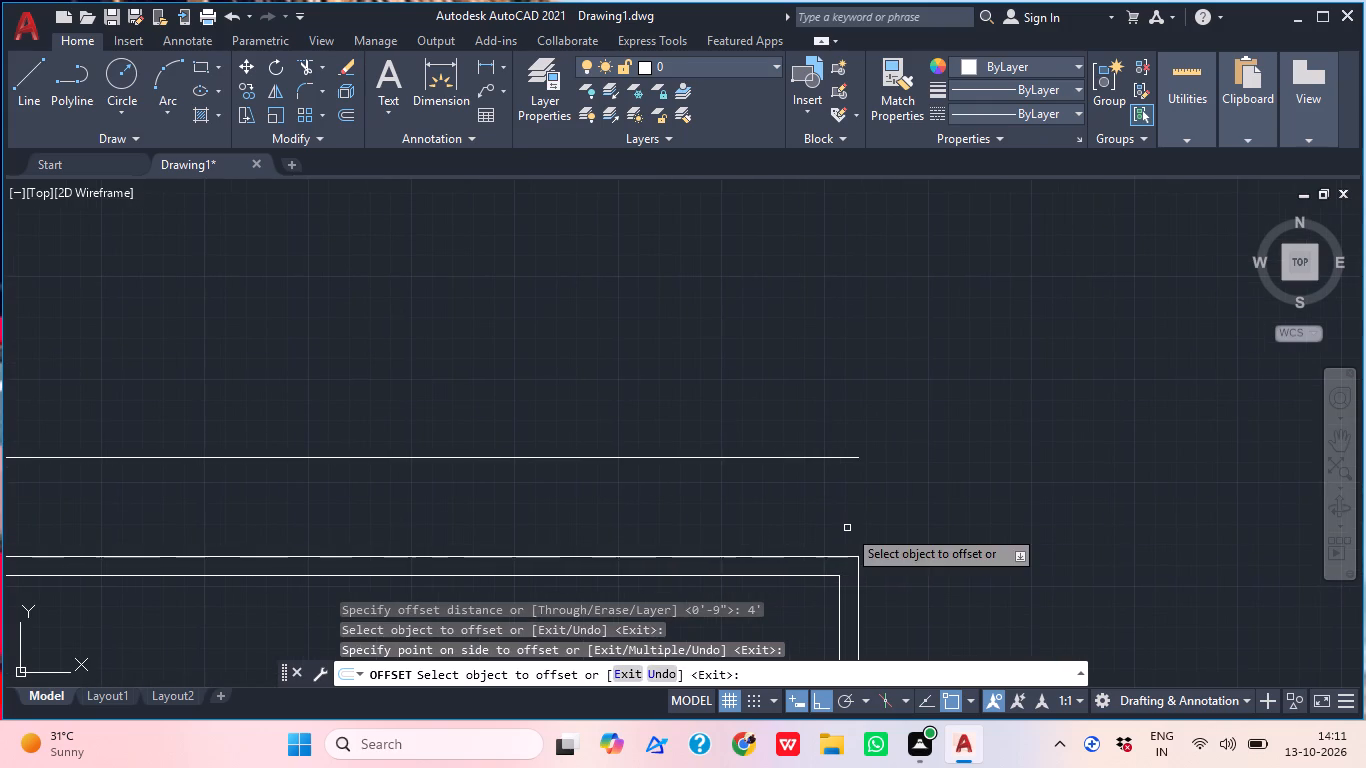
pyautogui.hotkey('shift', '"')
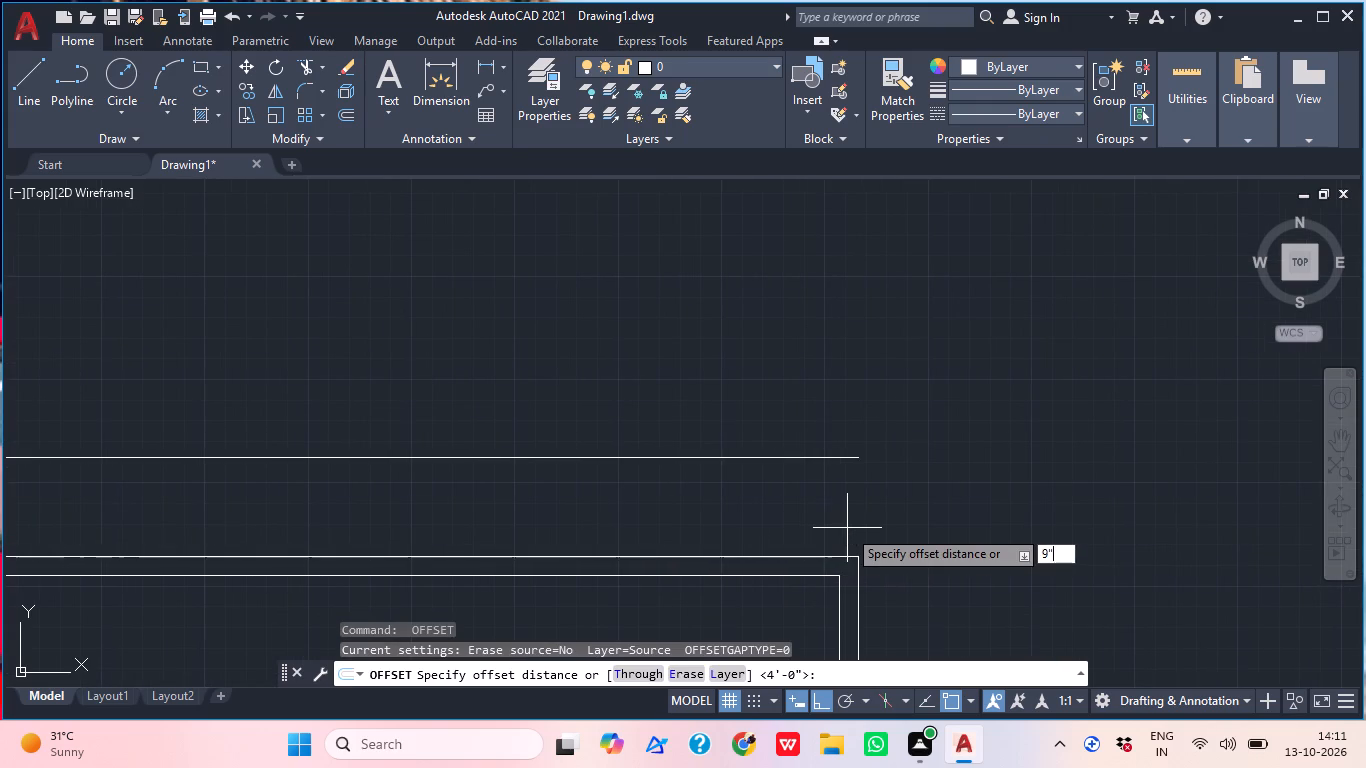
pyautogui.press('Return')
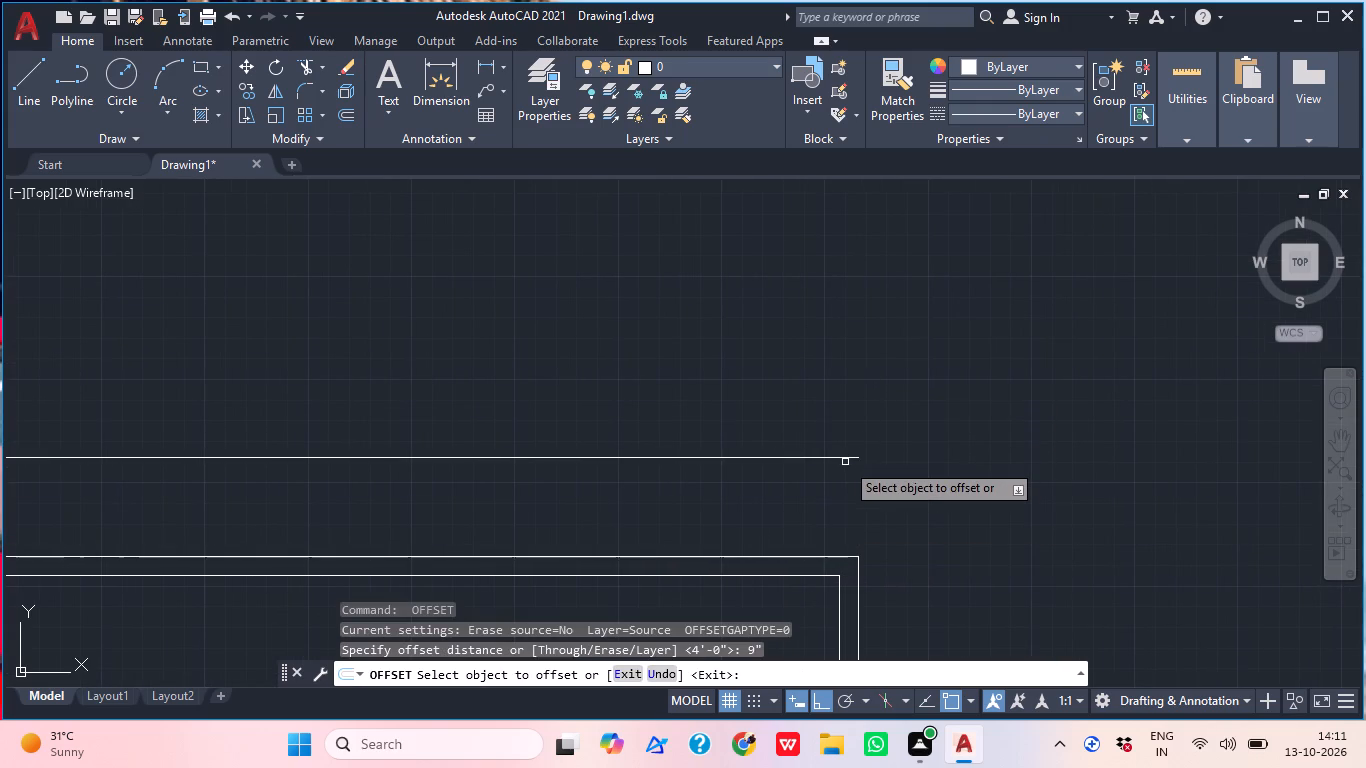
pyautogui.click(845, 456)
pyautogui.click(841, 332)
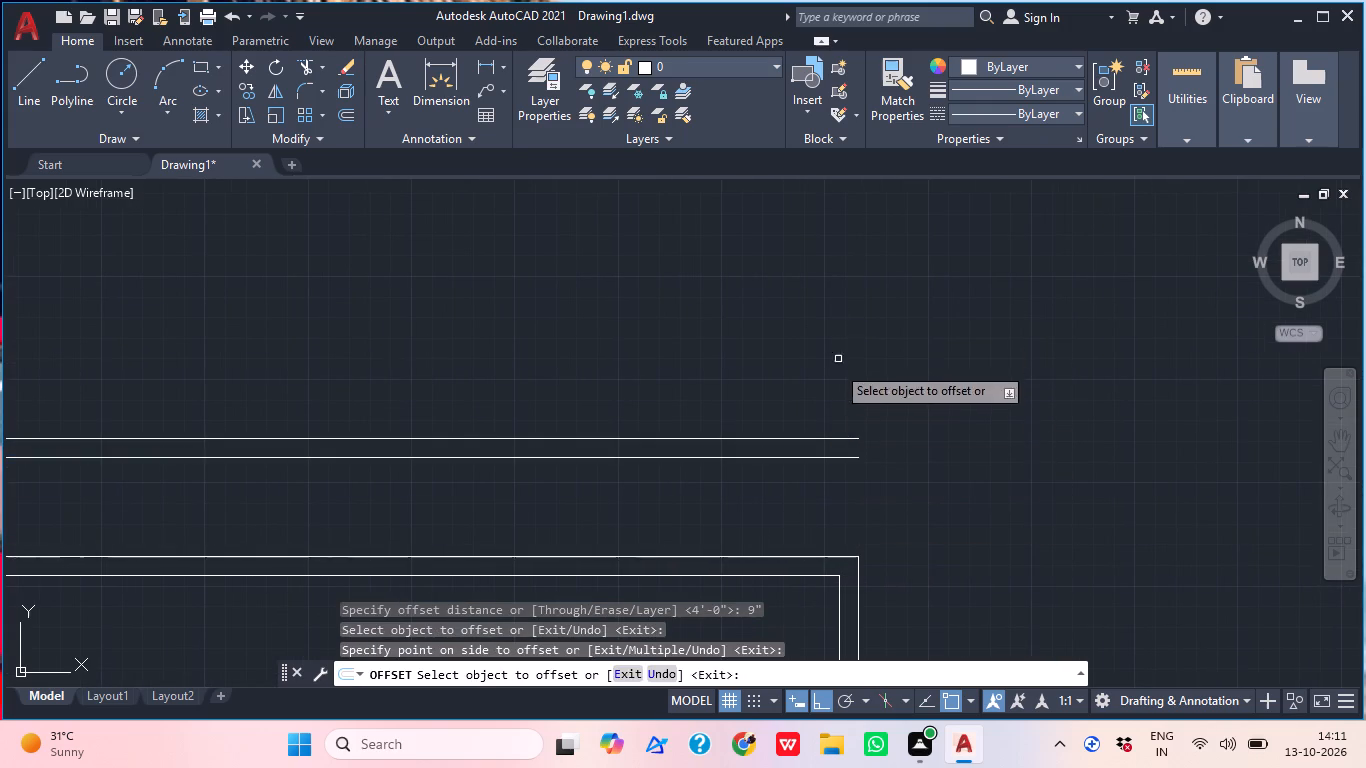
pyautogui.press('Escape')
# Extend both vertical lines of the right wall up to the uppermost horizontal line.
pyautogui.write('ex')
pyautogui.press('space')
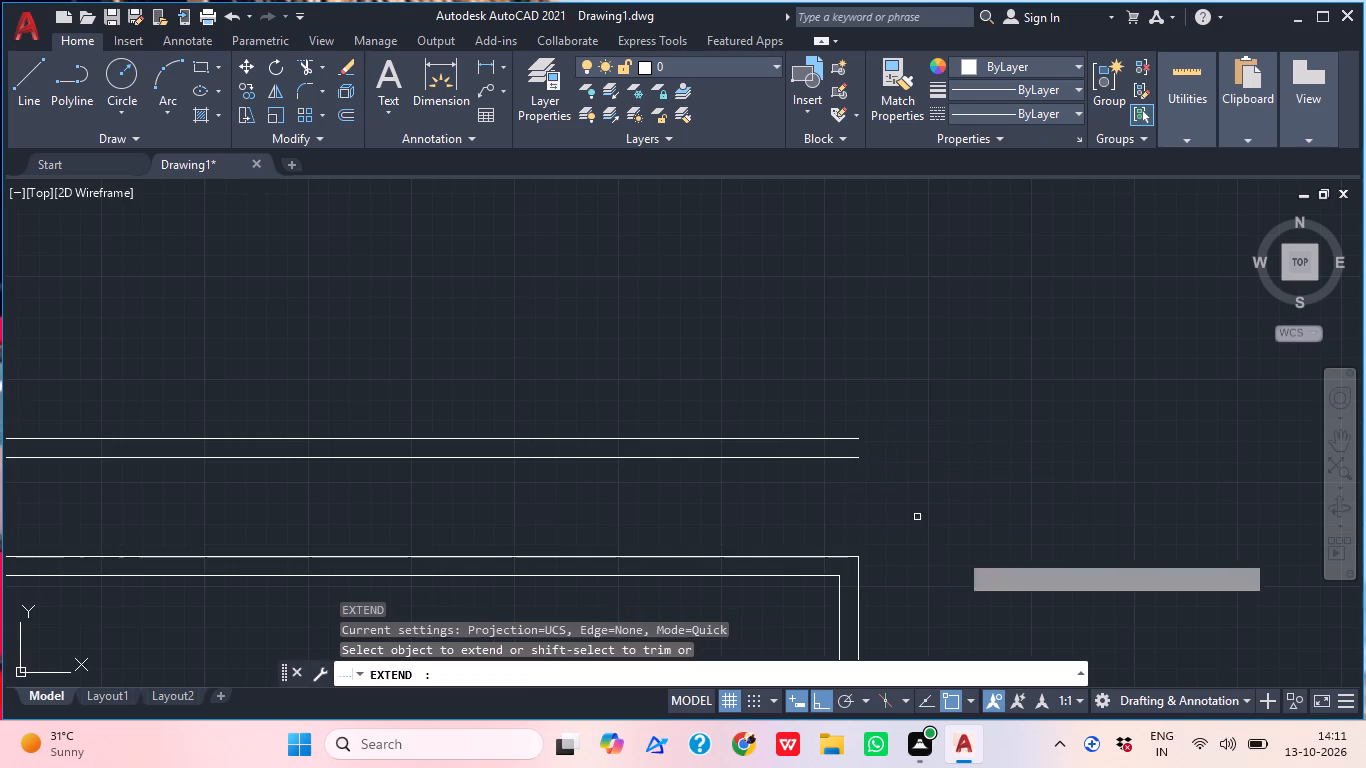
pyautogui.click(898, 614)
pyautogui.click(784, 620)
pyautogui.click(878, 604)
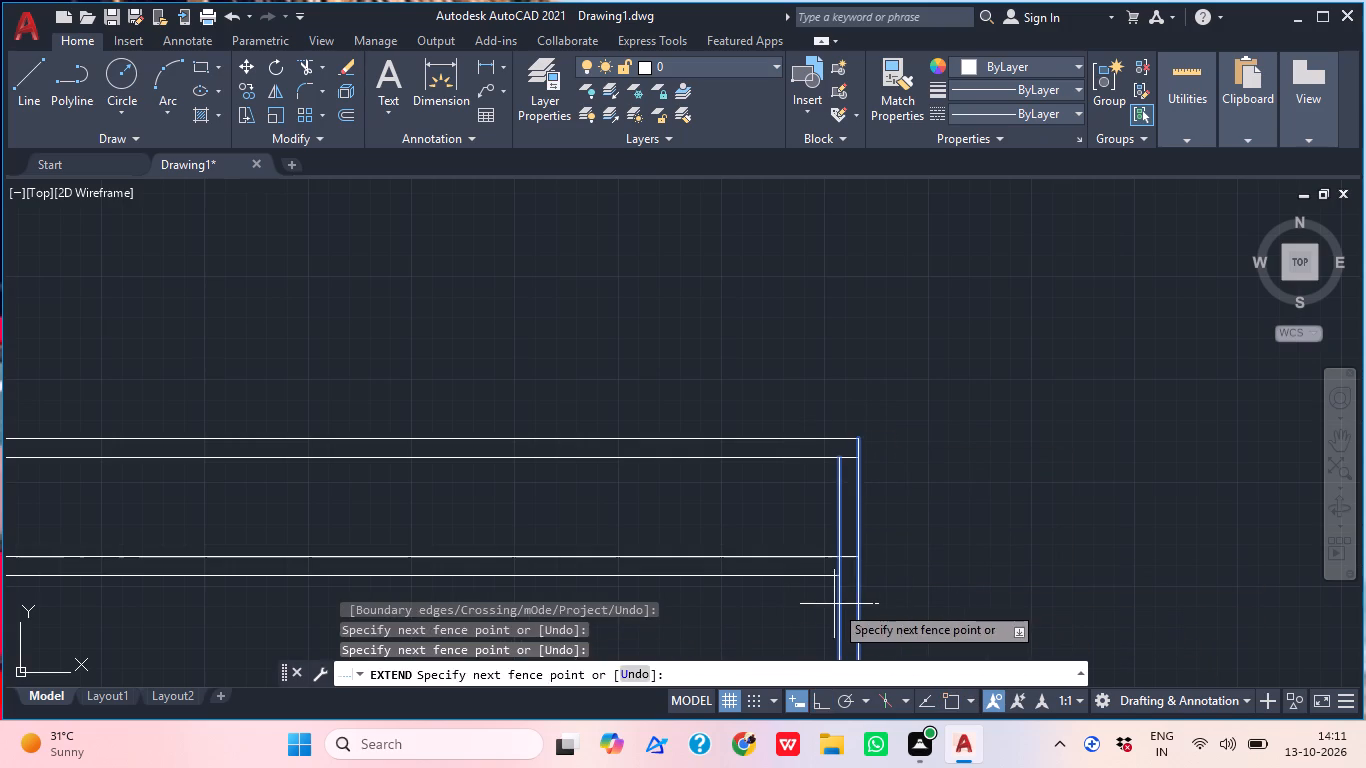
pyautogui.click(832, 604)
pyautogui.click(858, 592)
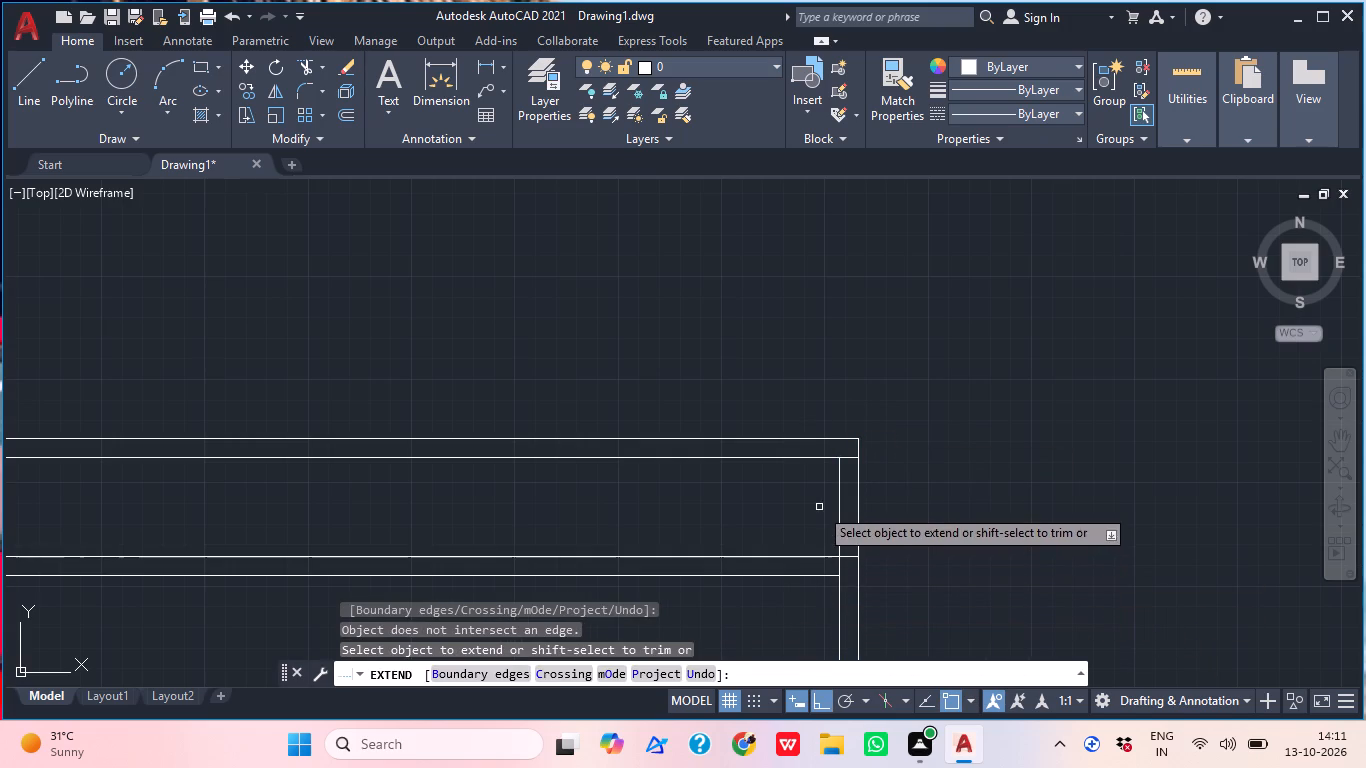
pyautogui.click(820, 507)
pyautogui.click(893, 446)
pyautogui.press('Escape')
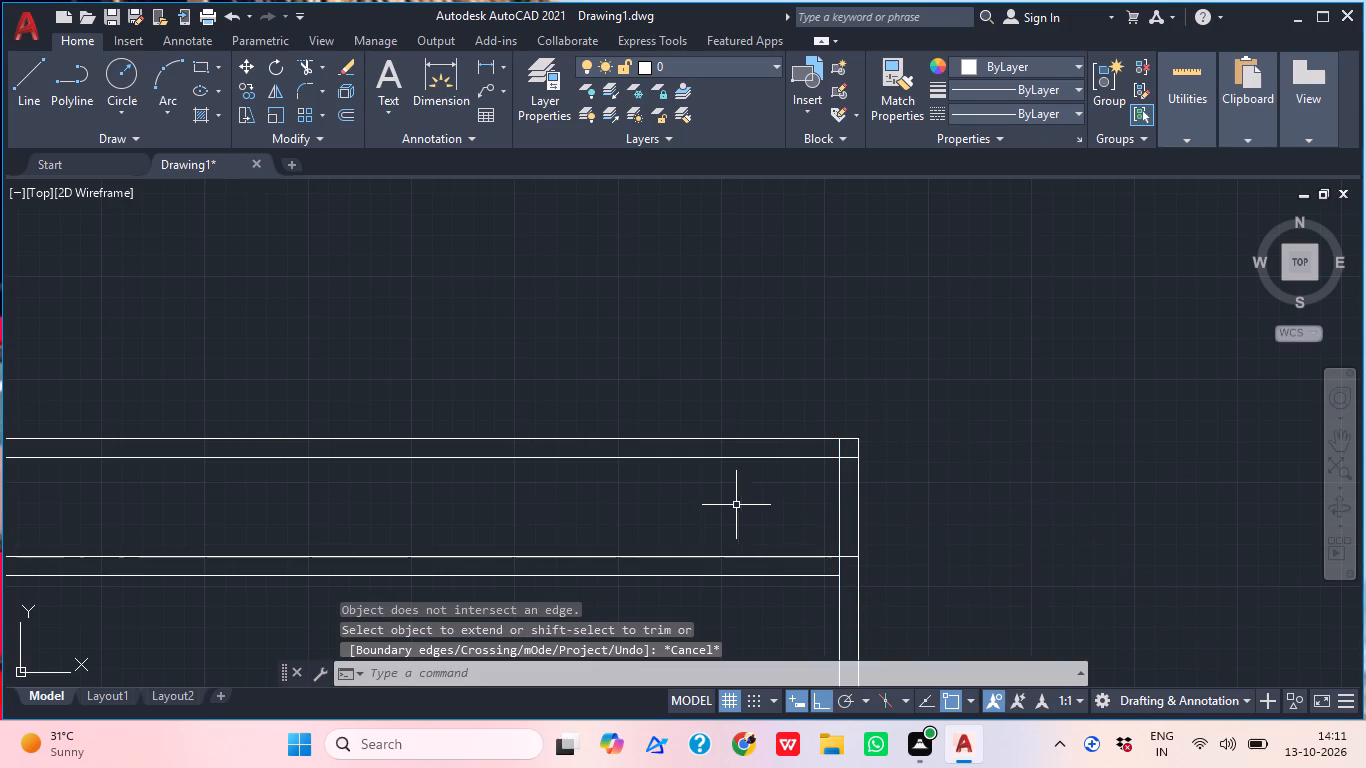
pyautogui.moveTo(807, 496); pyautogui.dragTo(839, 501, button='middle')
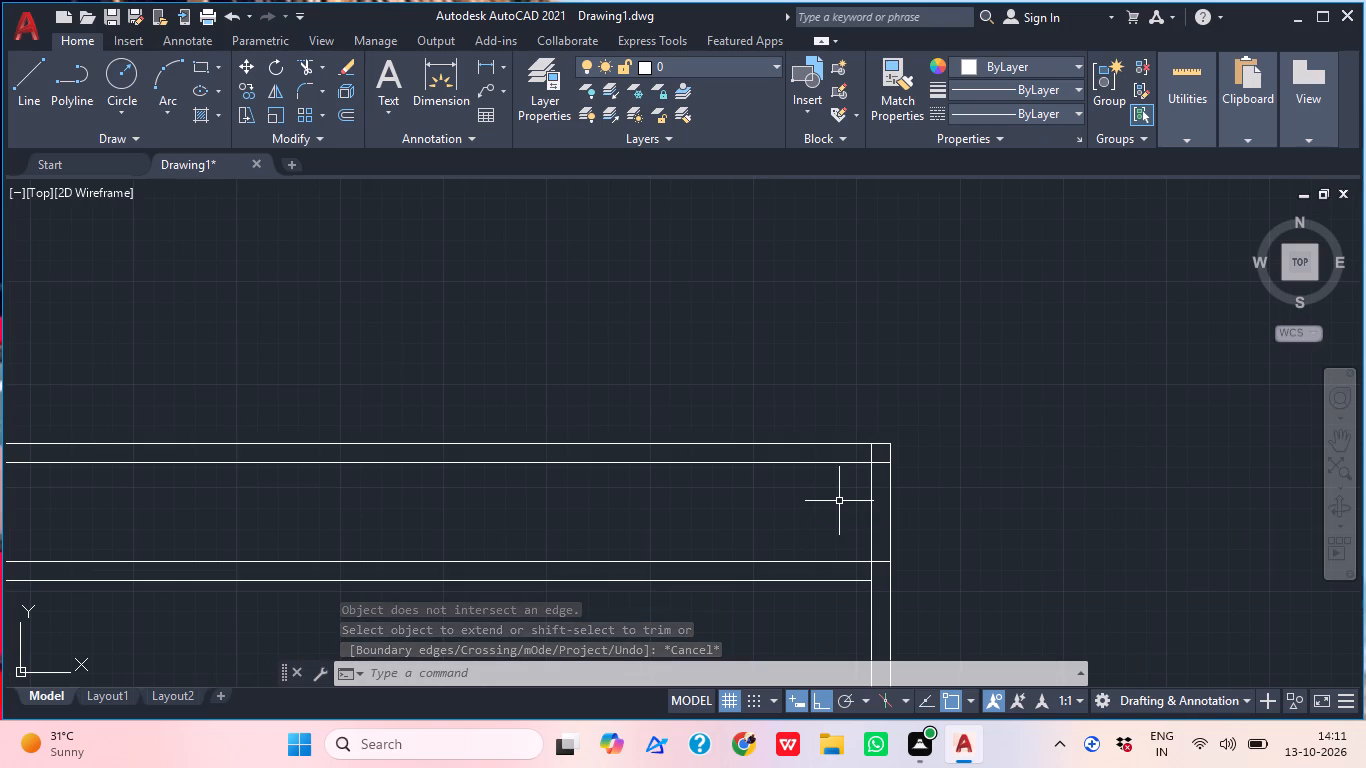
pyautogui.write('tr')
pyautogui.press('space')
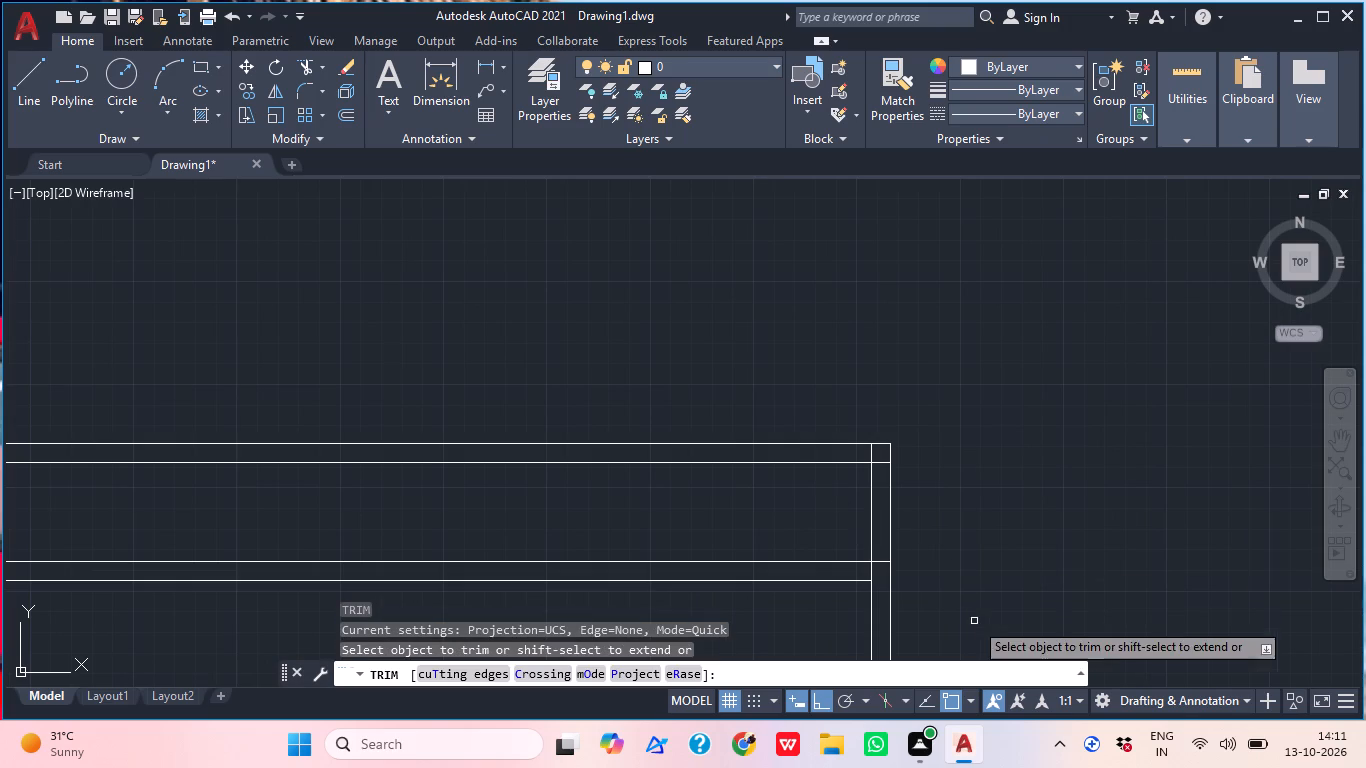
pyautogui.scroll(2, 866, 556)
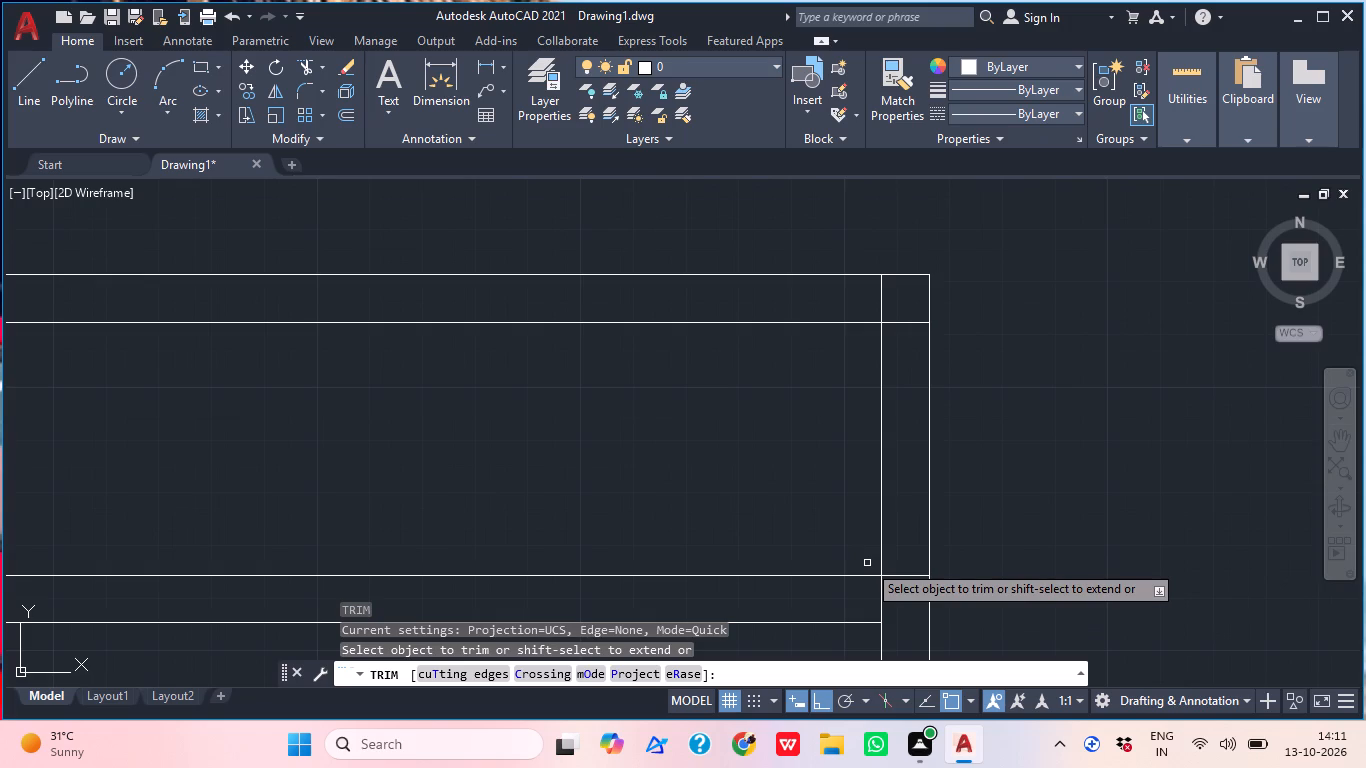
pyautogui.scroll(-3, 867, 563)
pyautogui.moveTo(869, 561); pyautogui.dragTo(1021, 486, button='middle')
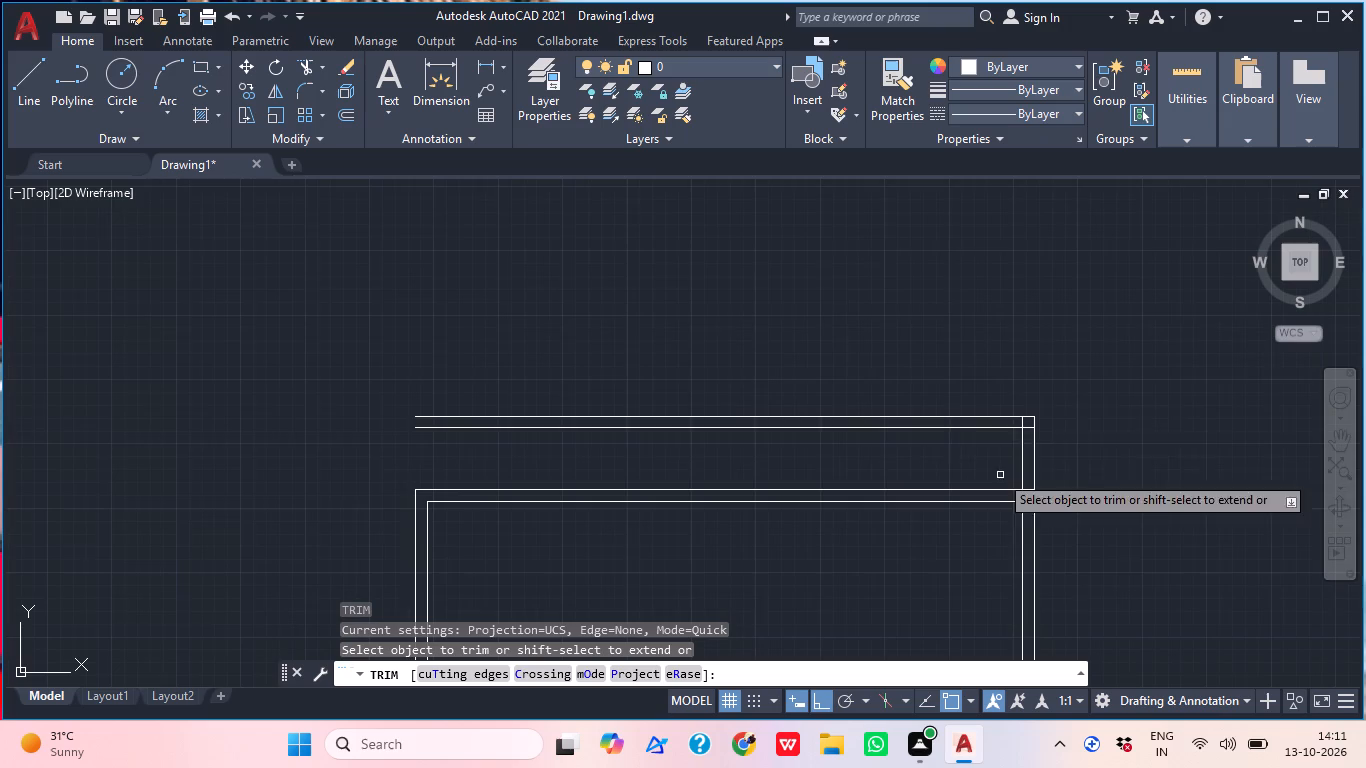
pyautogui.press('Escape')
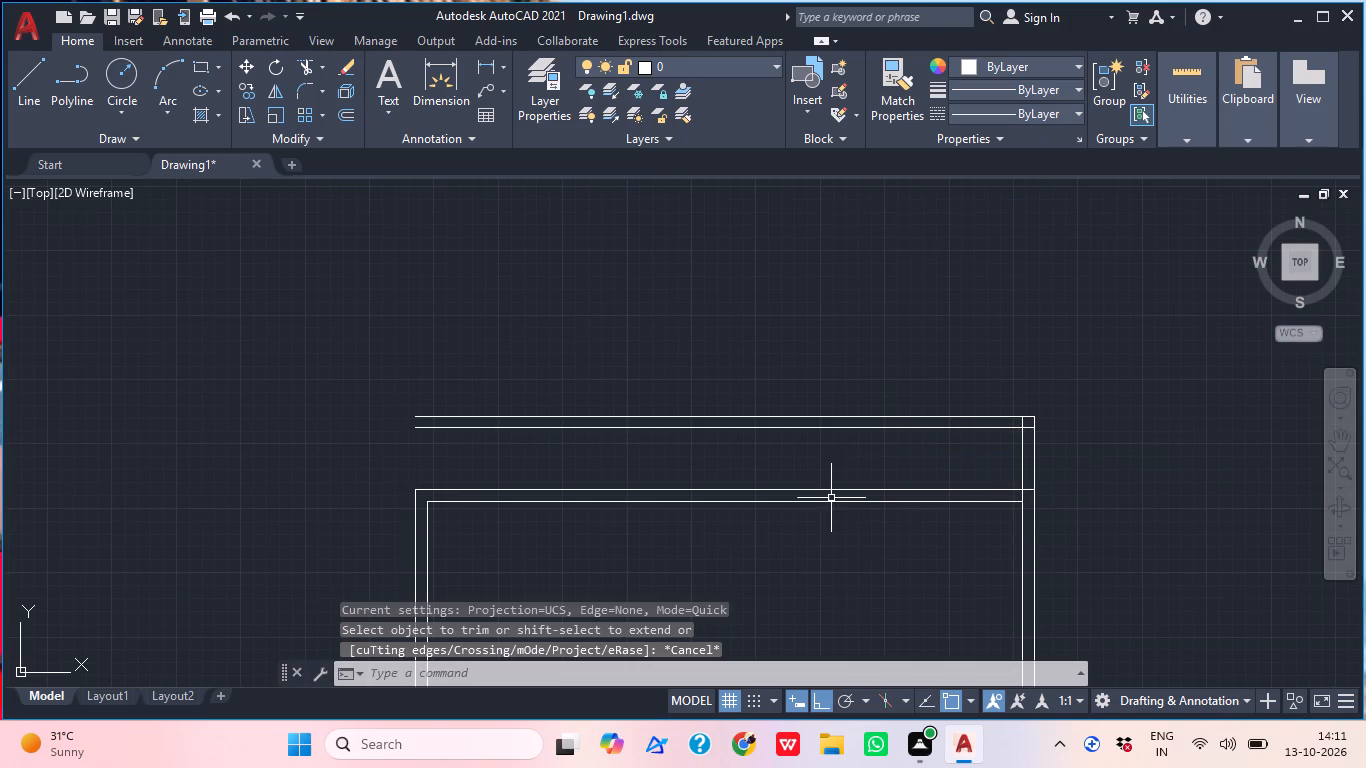
# Offset the lower line of the uppermost double-line wall 10' downward.
pyautogui.middleClick(831, 499)
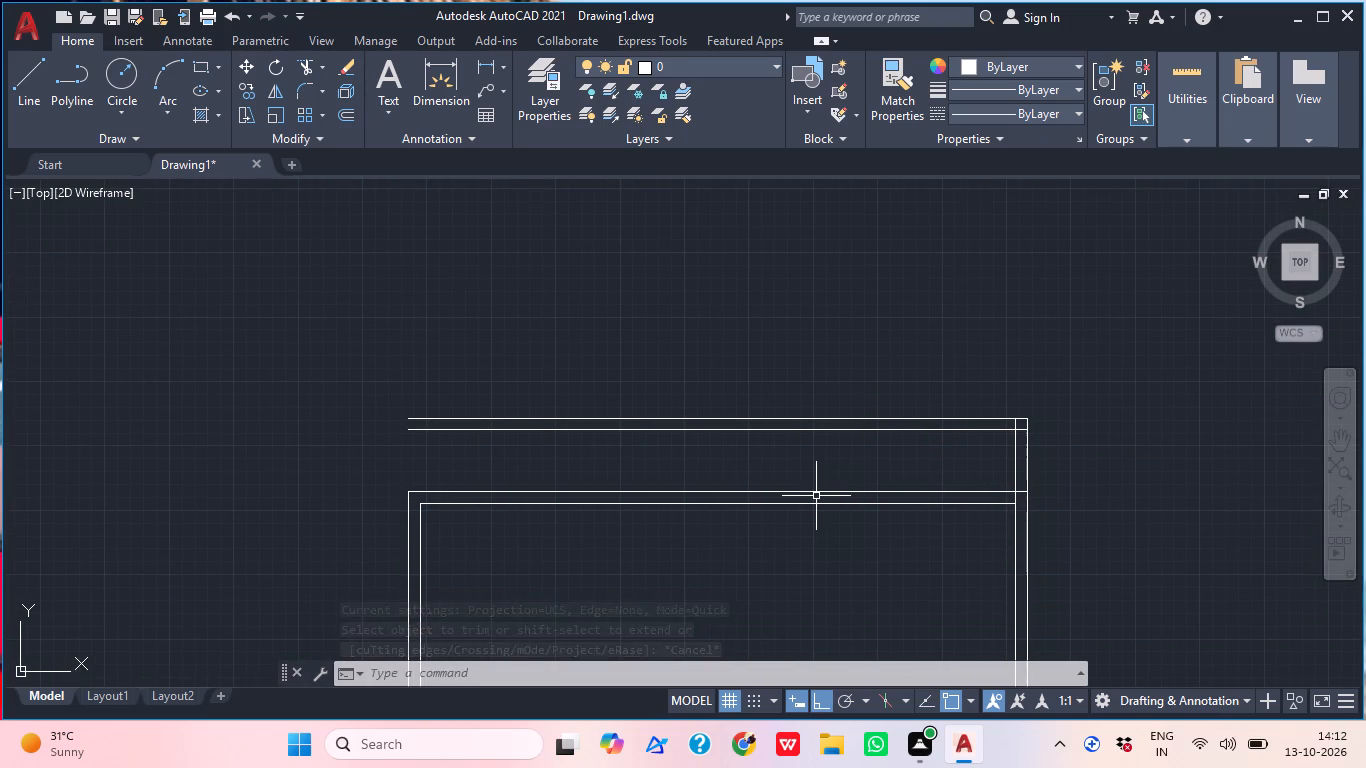
pyautogui.moveTo(899, 463); pyautogui.dragTo(874, 432, button='middle')
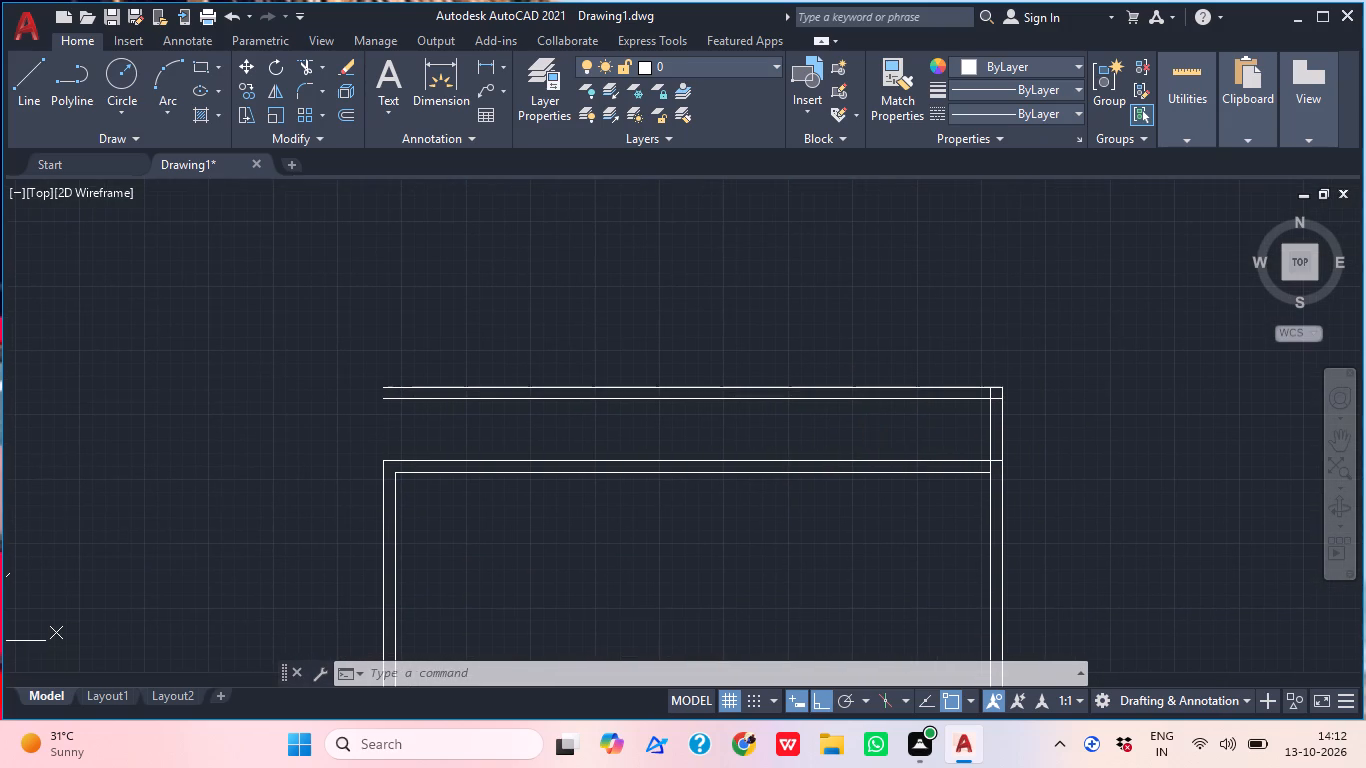
pyautogui.write('o')
pyautogui.press('space')
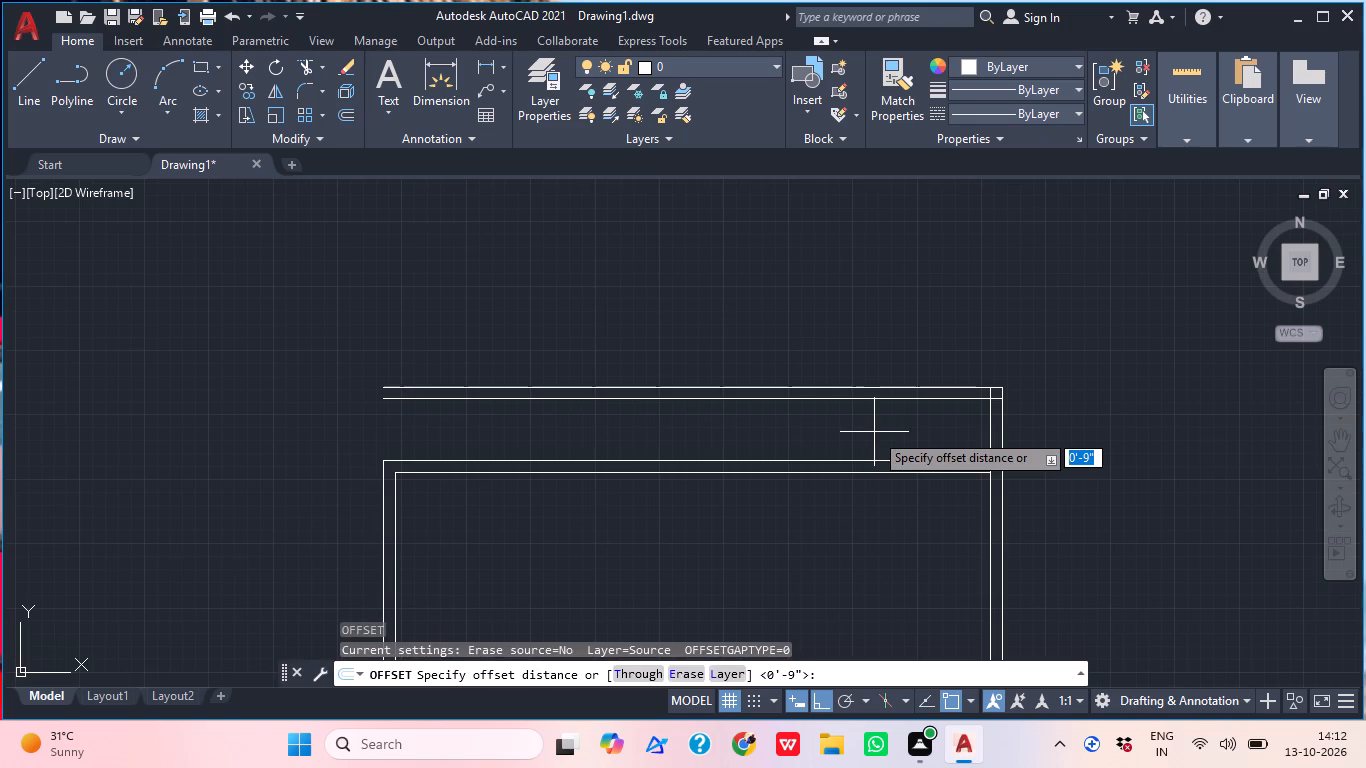
pyautogui.write("1'")
pyautogui.press('BackSpace')
pyautogui.press('o')
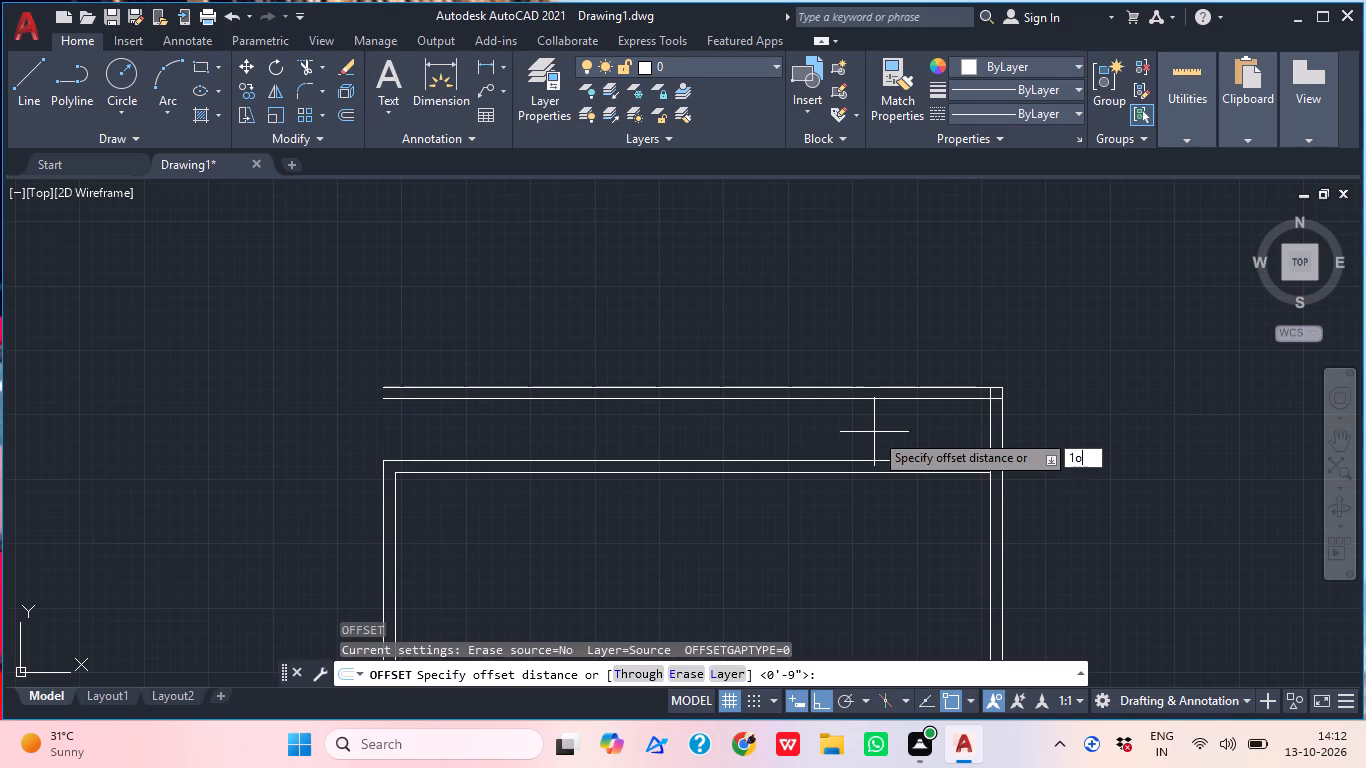
pyautogui.press('BackSpace')
pyautogui.press('0')
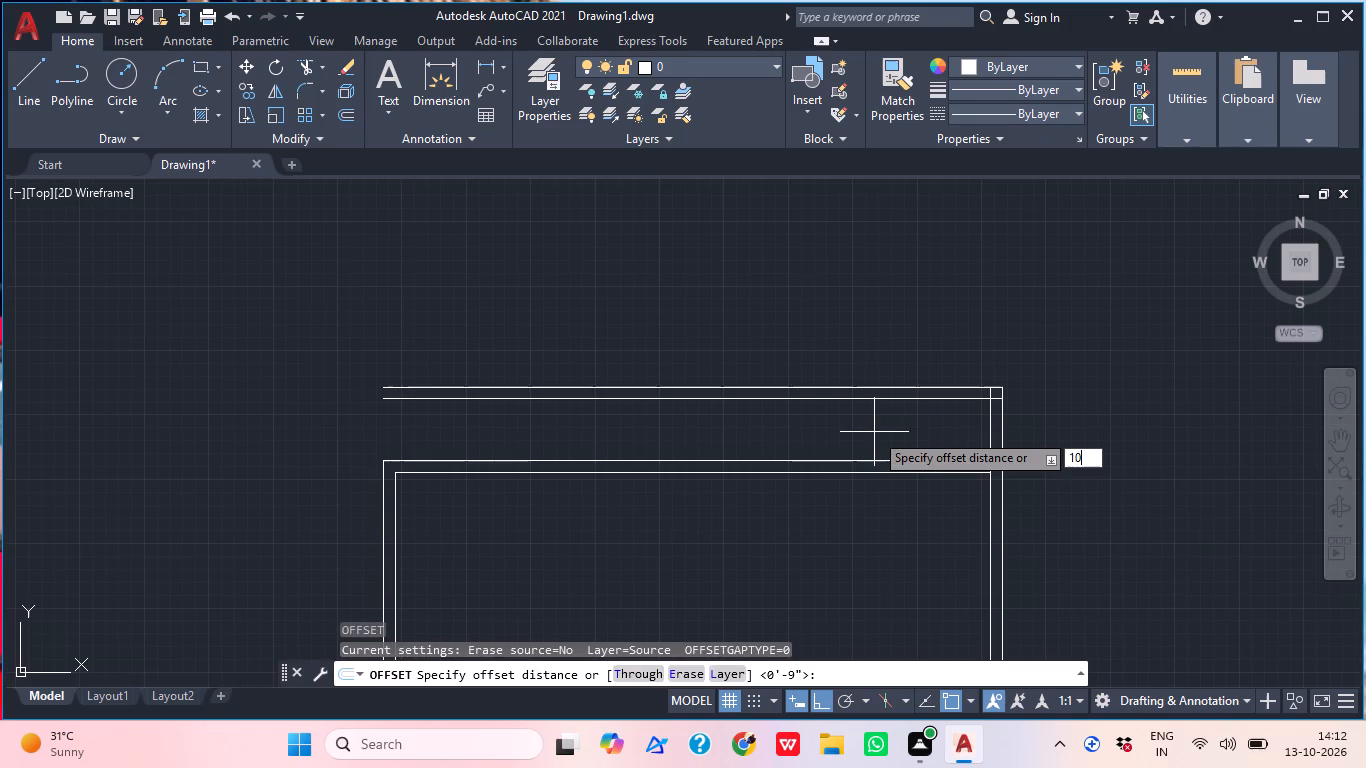
pyautogui.press("'")
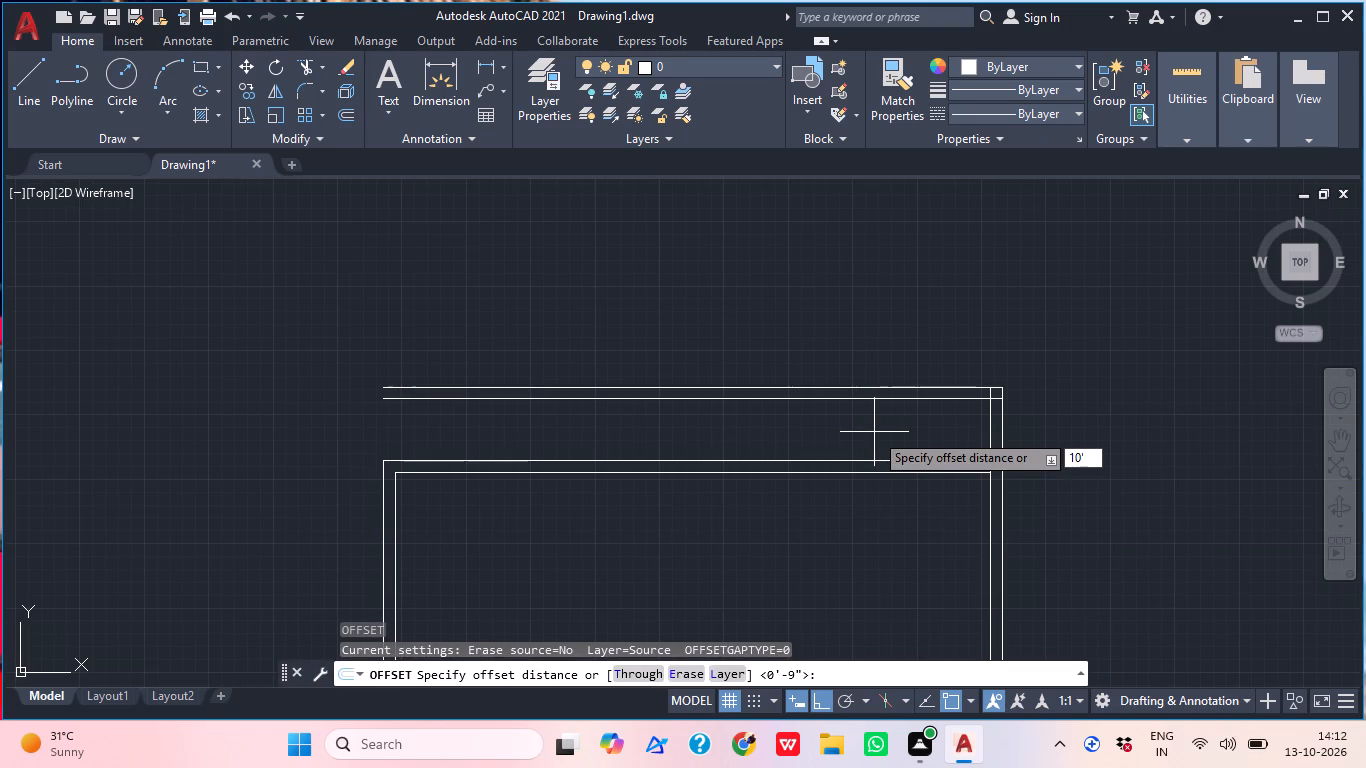
pyautogui.press('Return')
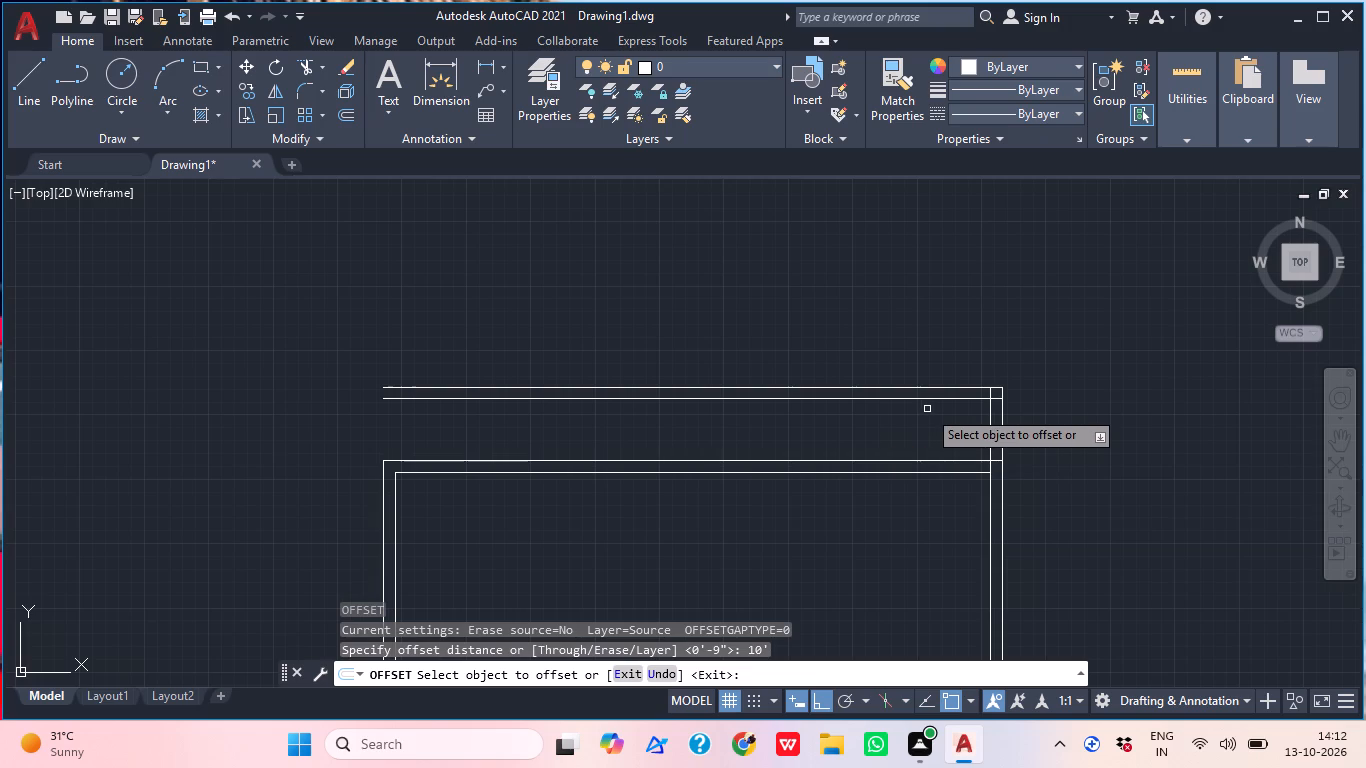
pyautogui.click(928, 401)
pyautogui.click(938, 554)
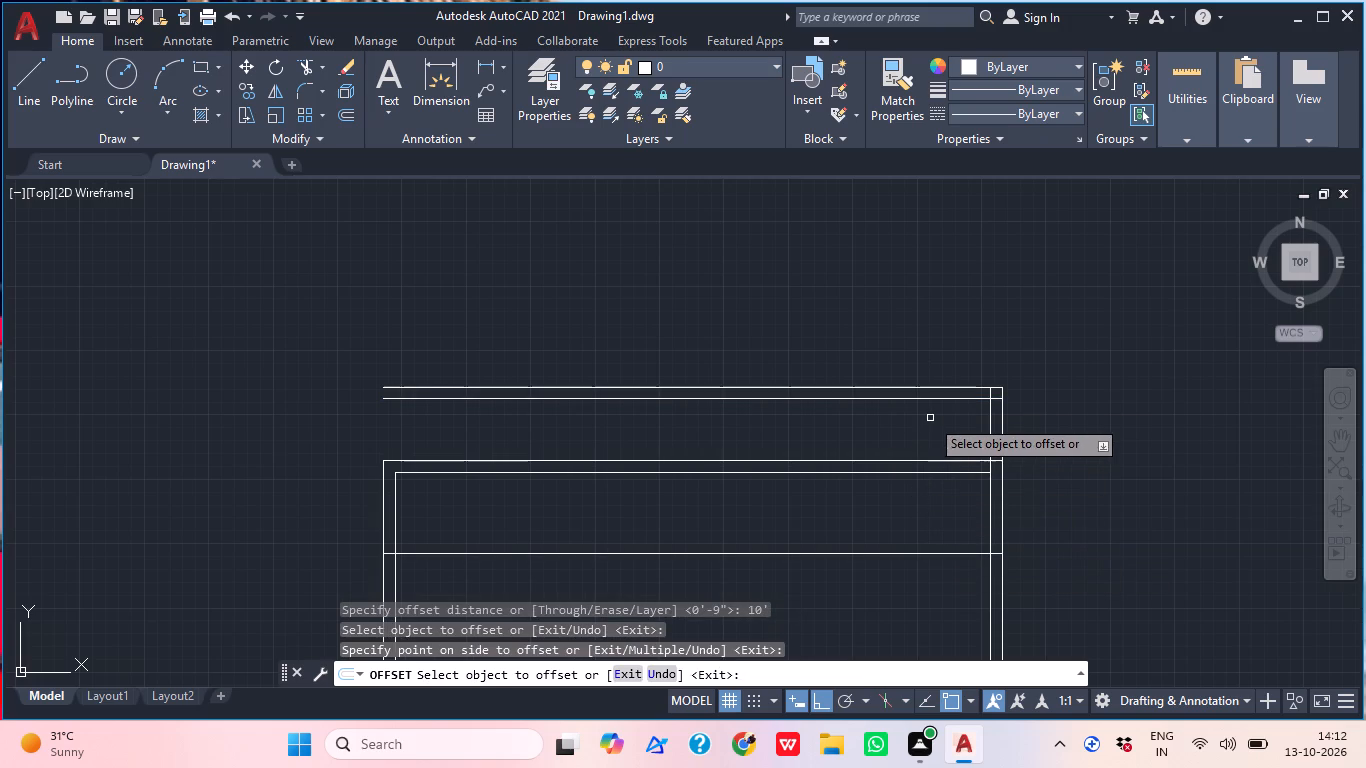
pyautogui.press('space')
# Offset the new horizontal line 4.5" downward to form a double-line partition.
pyautogui.press('space')
pyautogui.write('9')
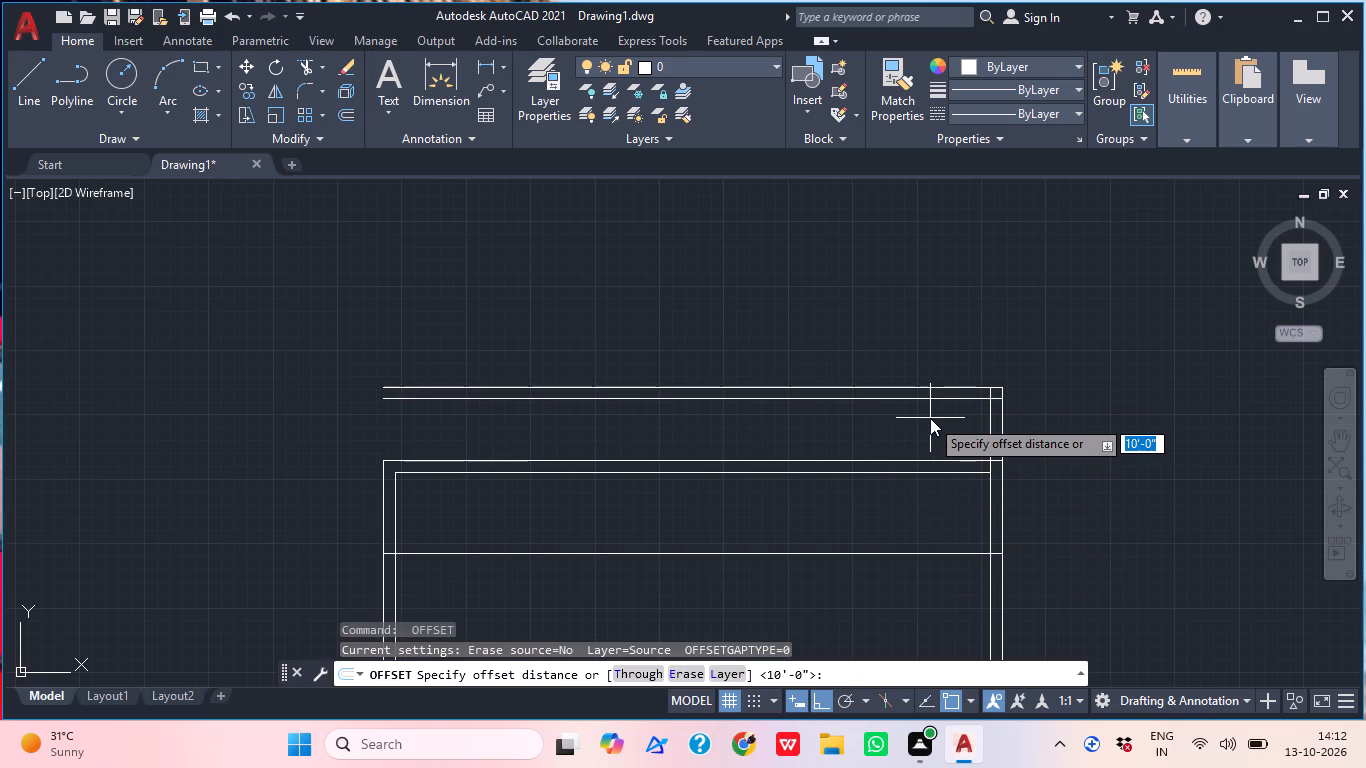
pyautogui.press('BackSpace')
pyautogui.write('4.5"')
pyautogui.press('Return')
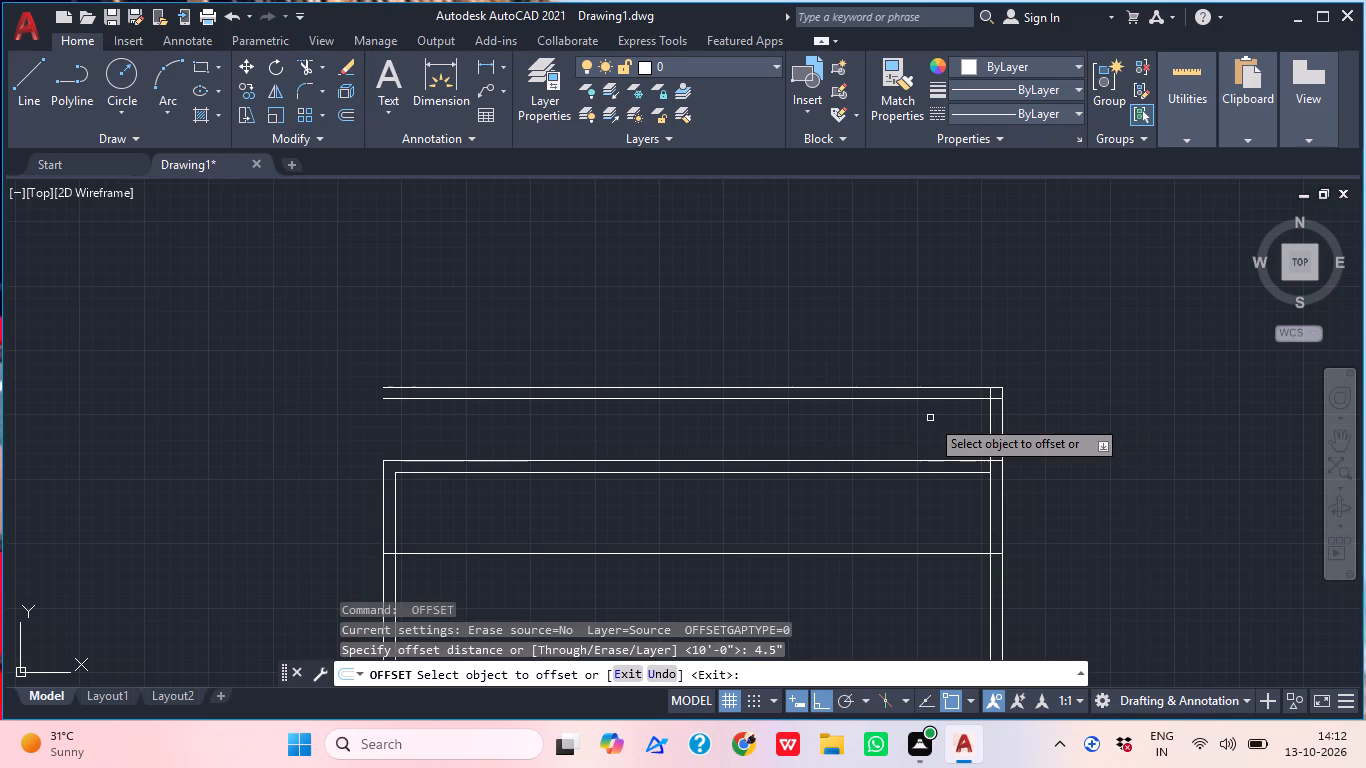
pyautogui.click(941, 554)
pyautogui.click(940, 568)
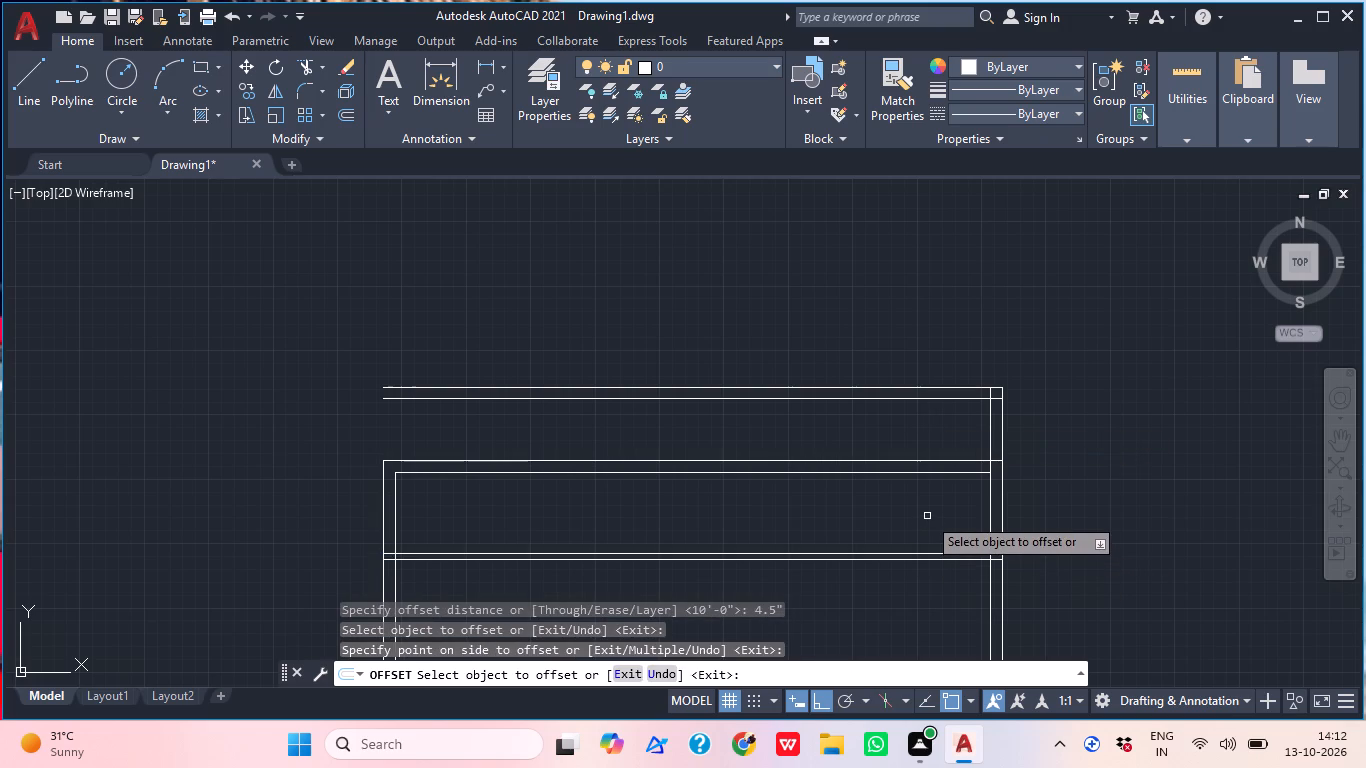
pyautogui.press('Escape')
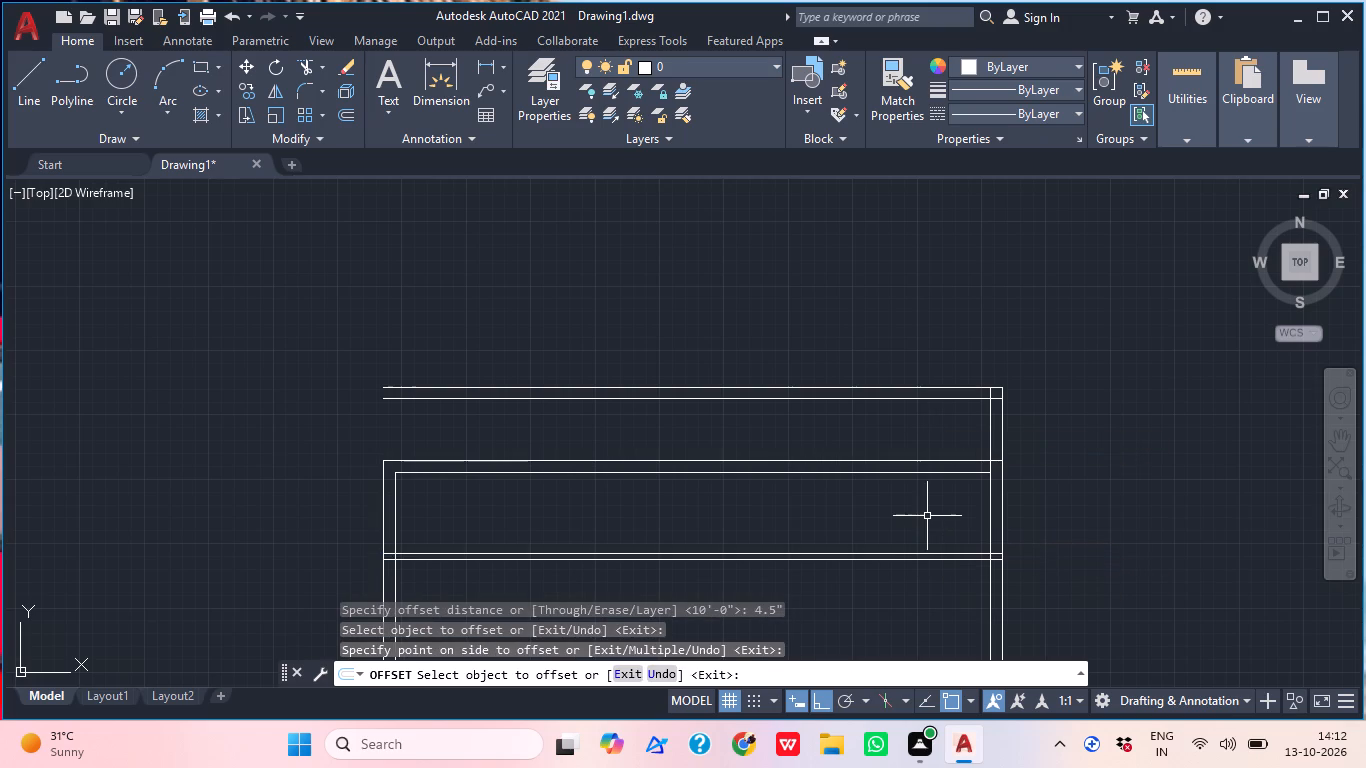
# Offset the inner vertical line of the right wall 10' to the left.
pyautogui.press('space')
pyautogui.press('1')
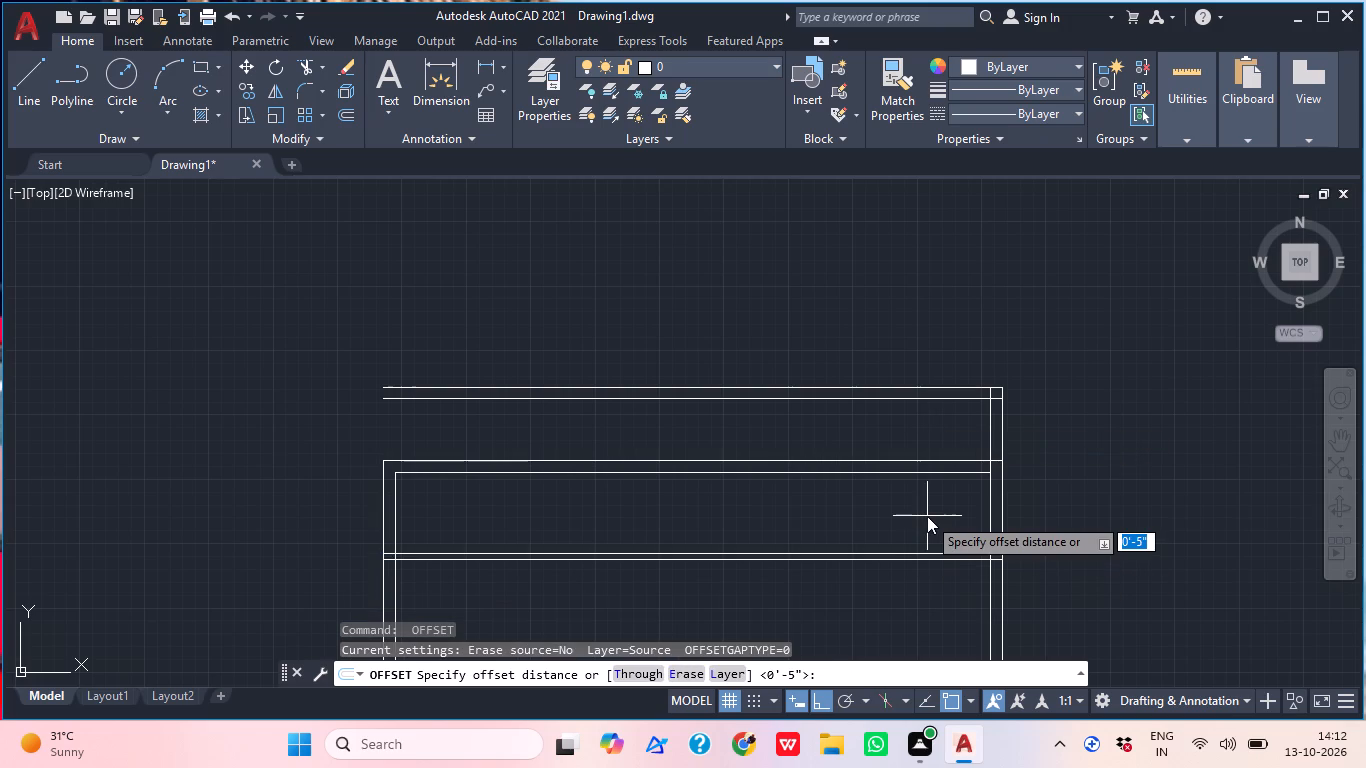
pyautogui.write("0'")
pyautogui.press('Return')
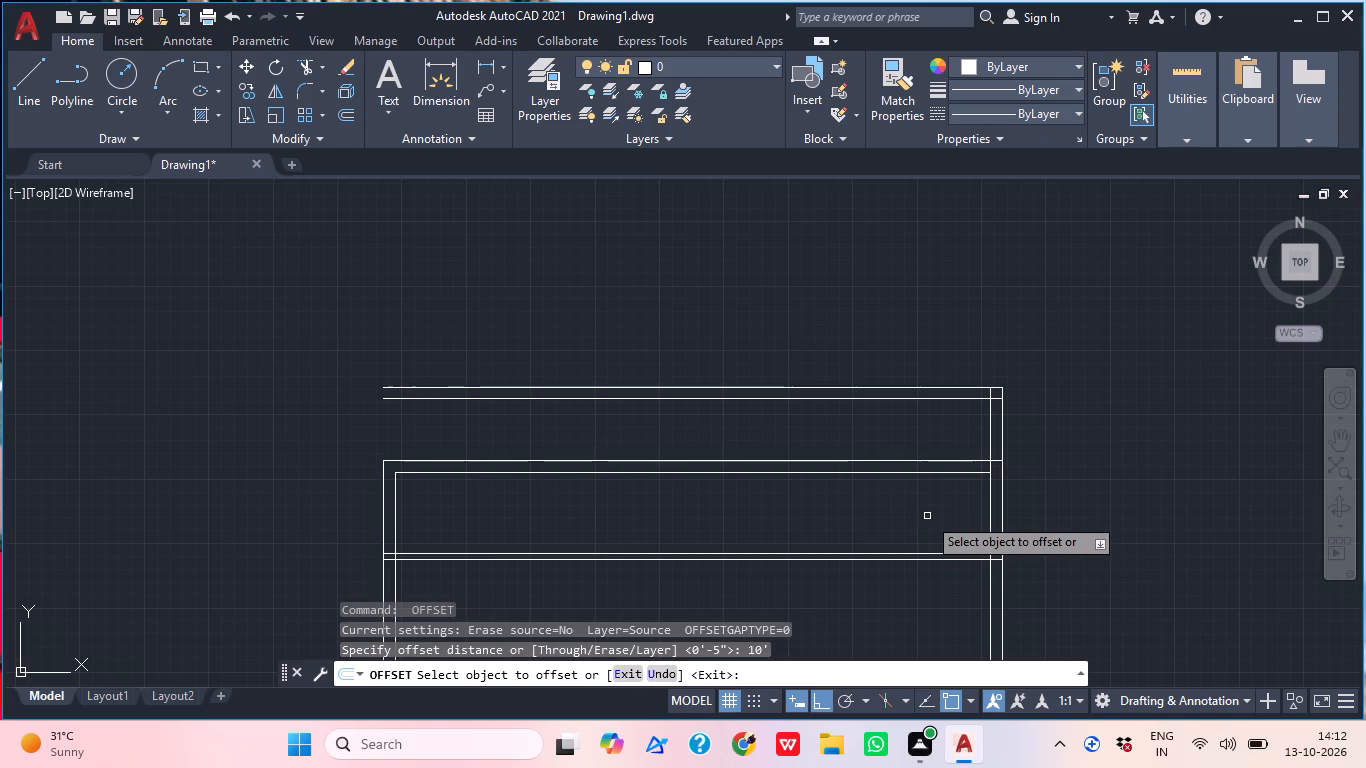
pyautogui.click(991, 501)
pyautogui.click(840, 510)
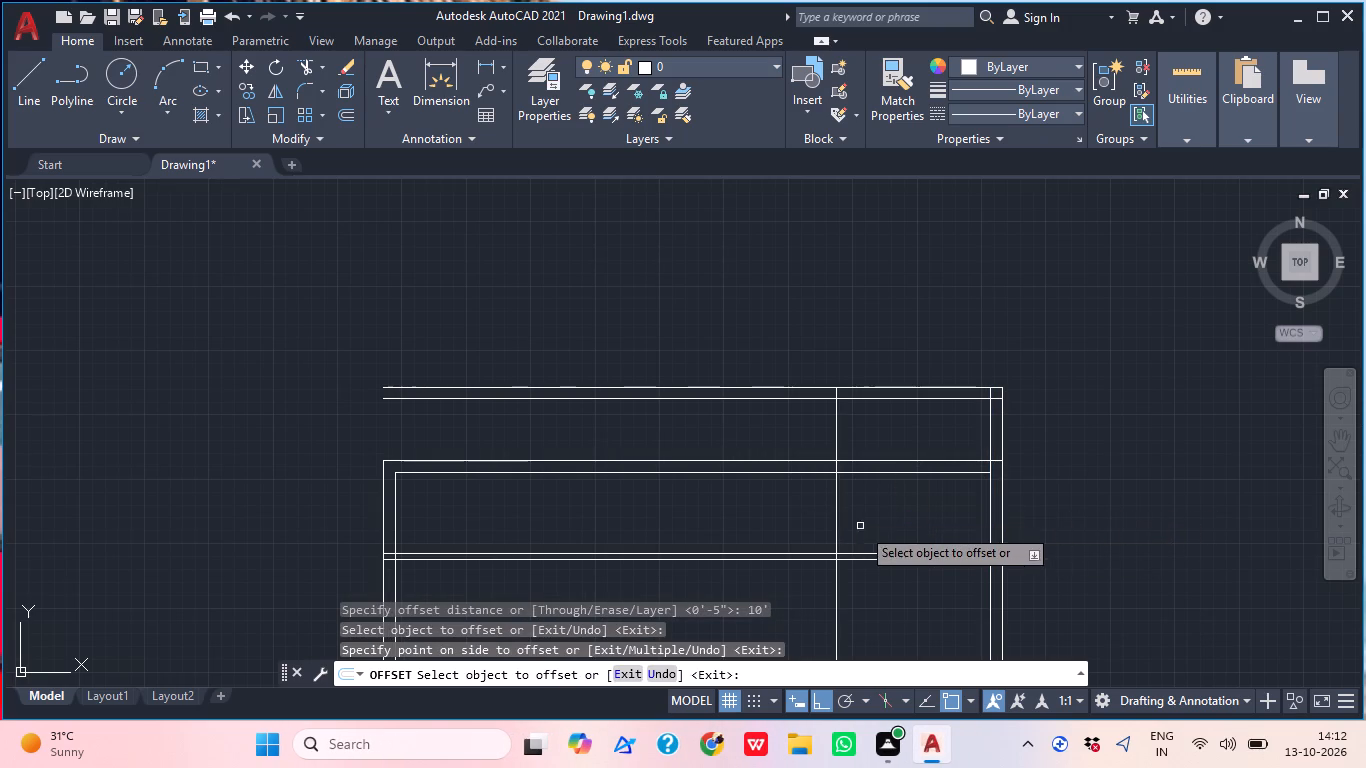
pyautogui.press('space')
# Offset the new vertical line 4.5" further left to form a vertical double-line partition.
pyautogui.press('space')
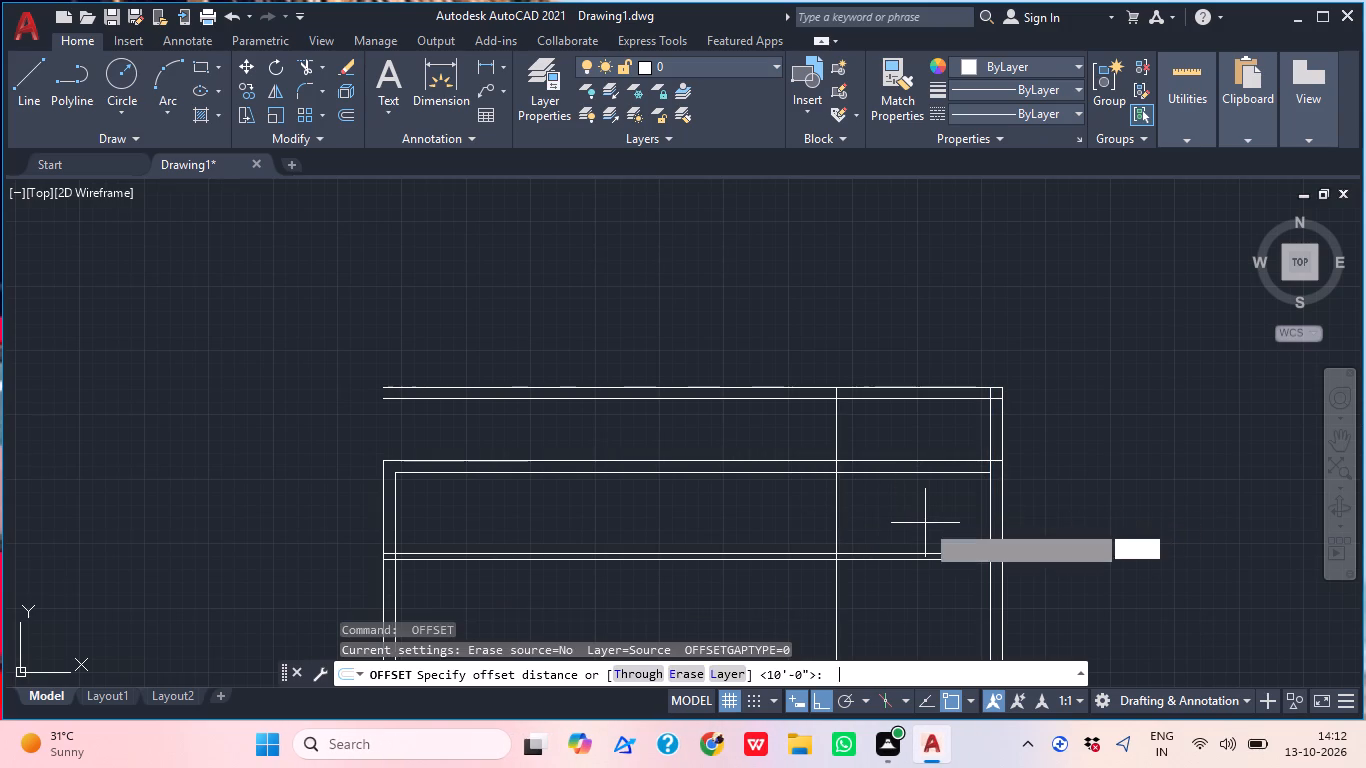
pyautogui.write('4.5')
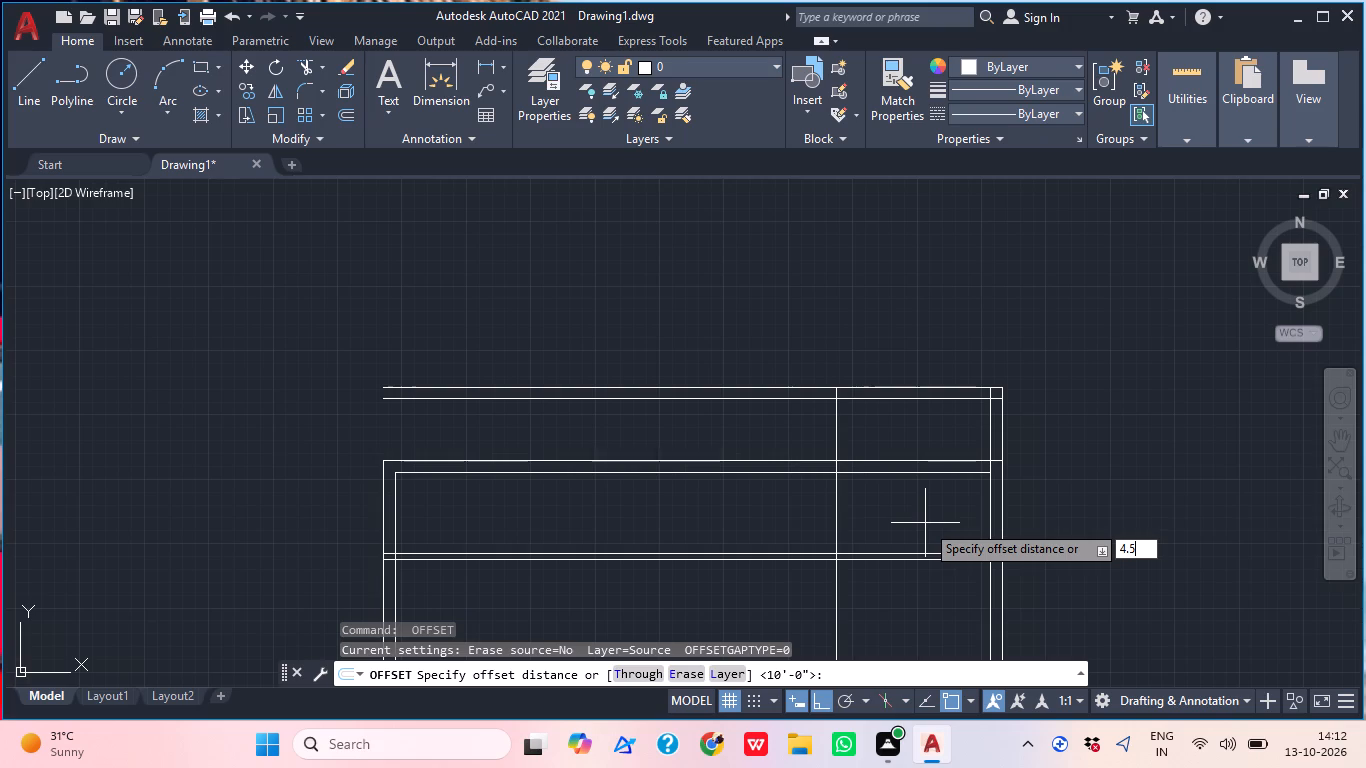
pyautogui.hotkey('shift', '"')
pyautogui.press('Return')
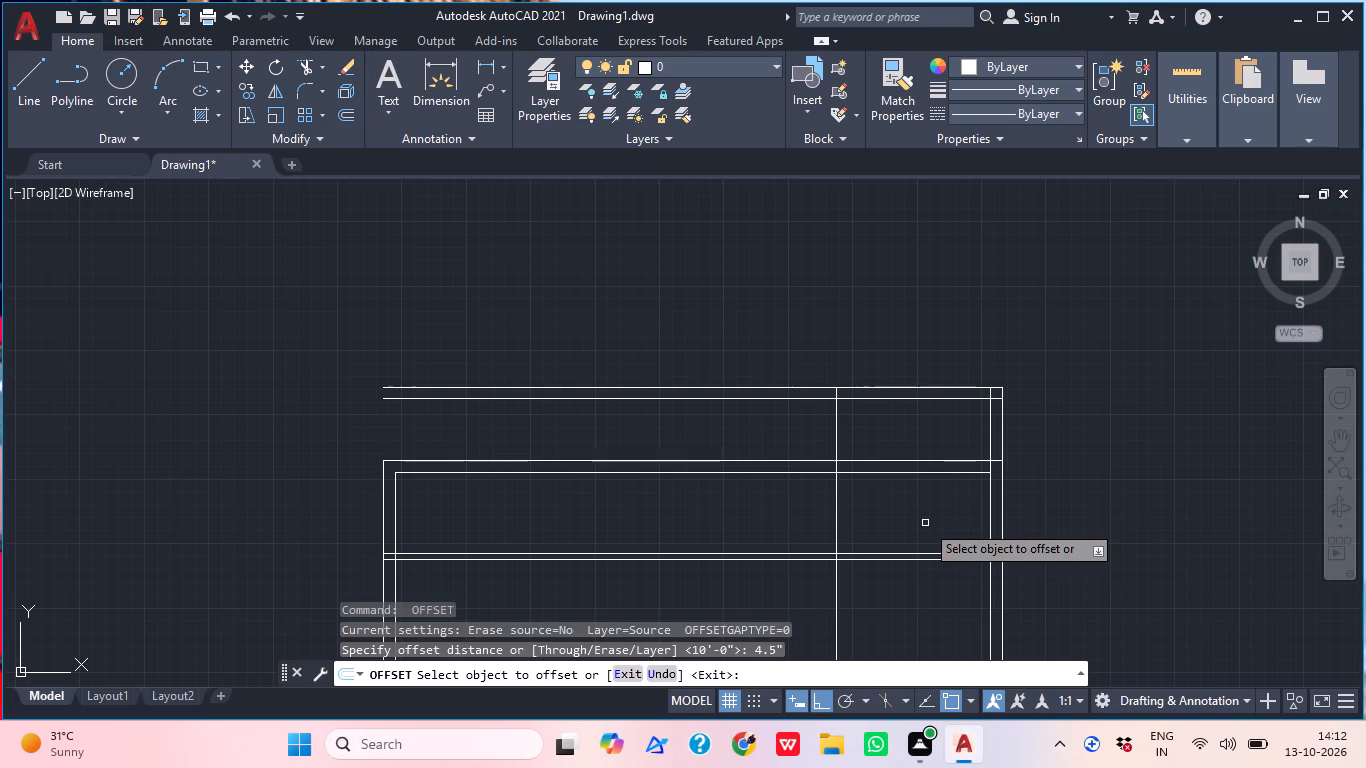
pyautogui.click(838, 495)
pyautogui.click(773, 501)
pyautogui.moveTo(873, 515); pyautogui.dragTo(890, 546, button='middle')
pyautogui.press('Escape')
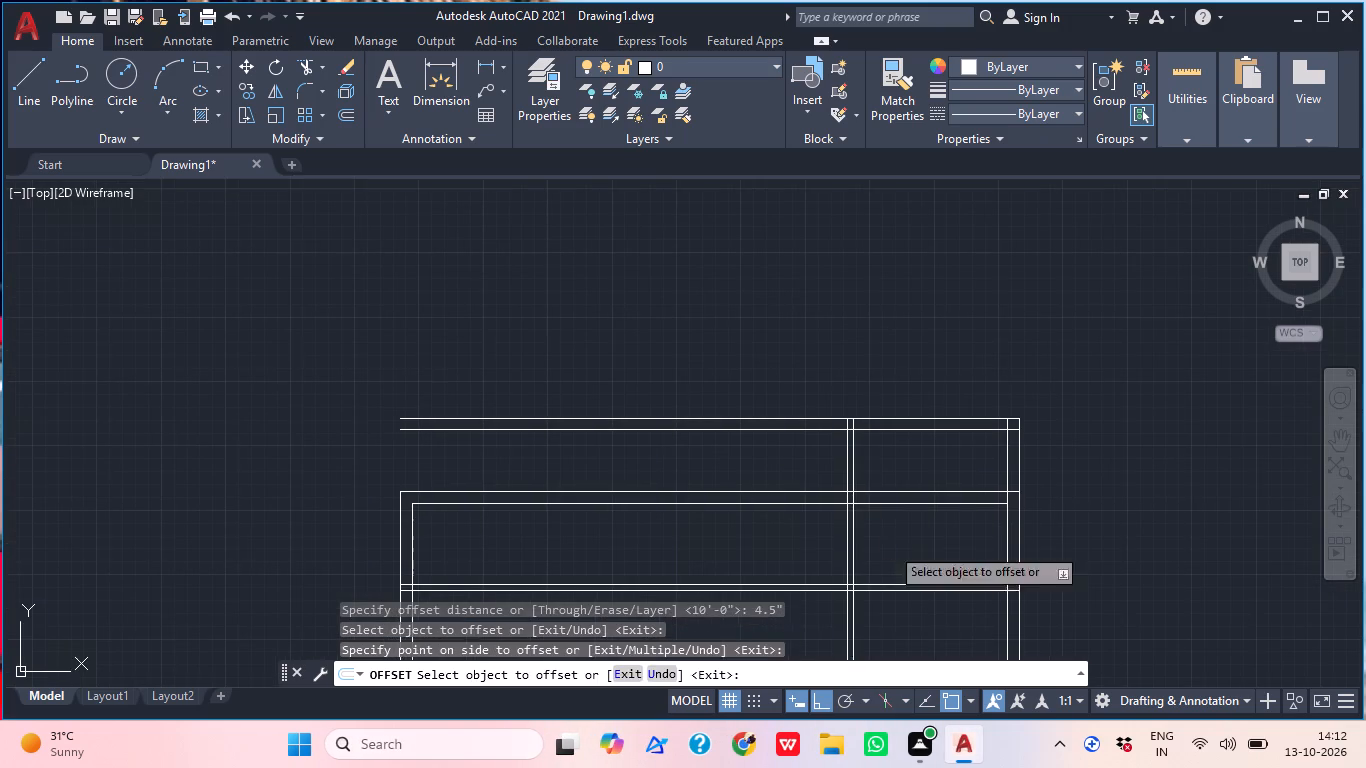
# Trim both lines of the uppermost wall where they run left of the vertical partition.
pyautogui.write('tr')
pyautogui.press('space')
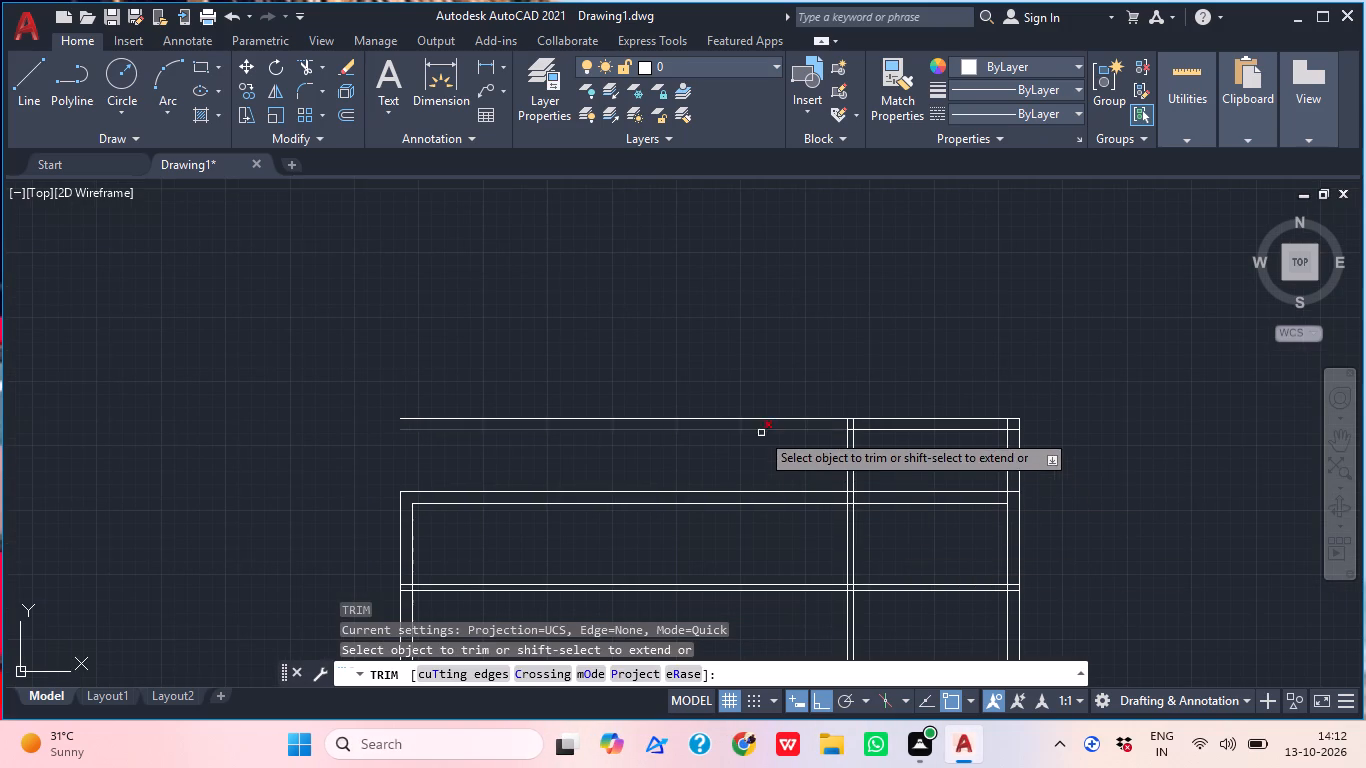
pyautogui.click(742, 430)
pyautogui.click(755, 406)
pyautogui.click(745, 442)
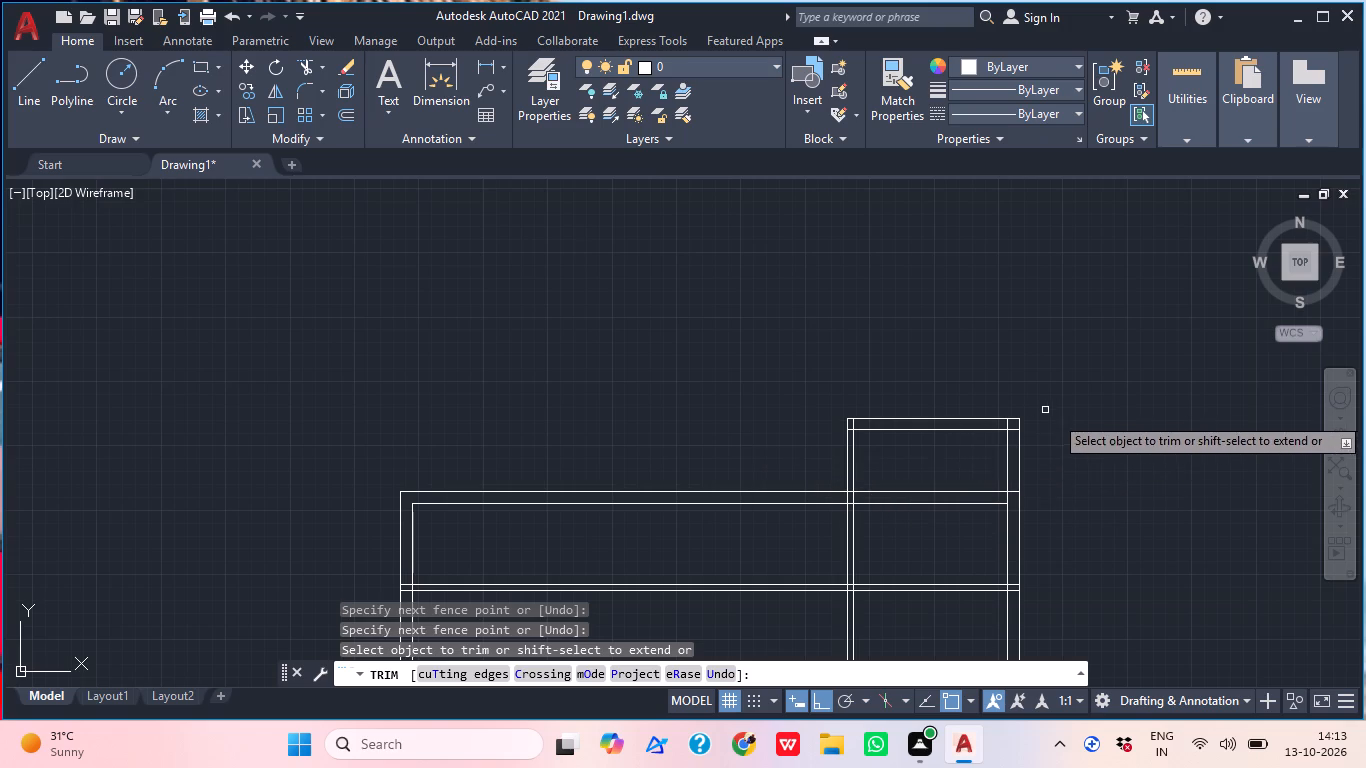
# Trim the inner line stubs crossing inside the upper-right wall corner.
pyautogui.scroll(2, 1023, 443)
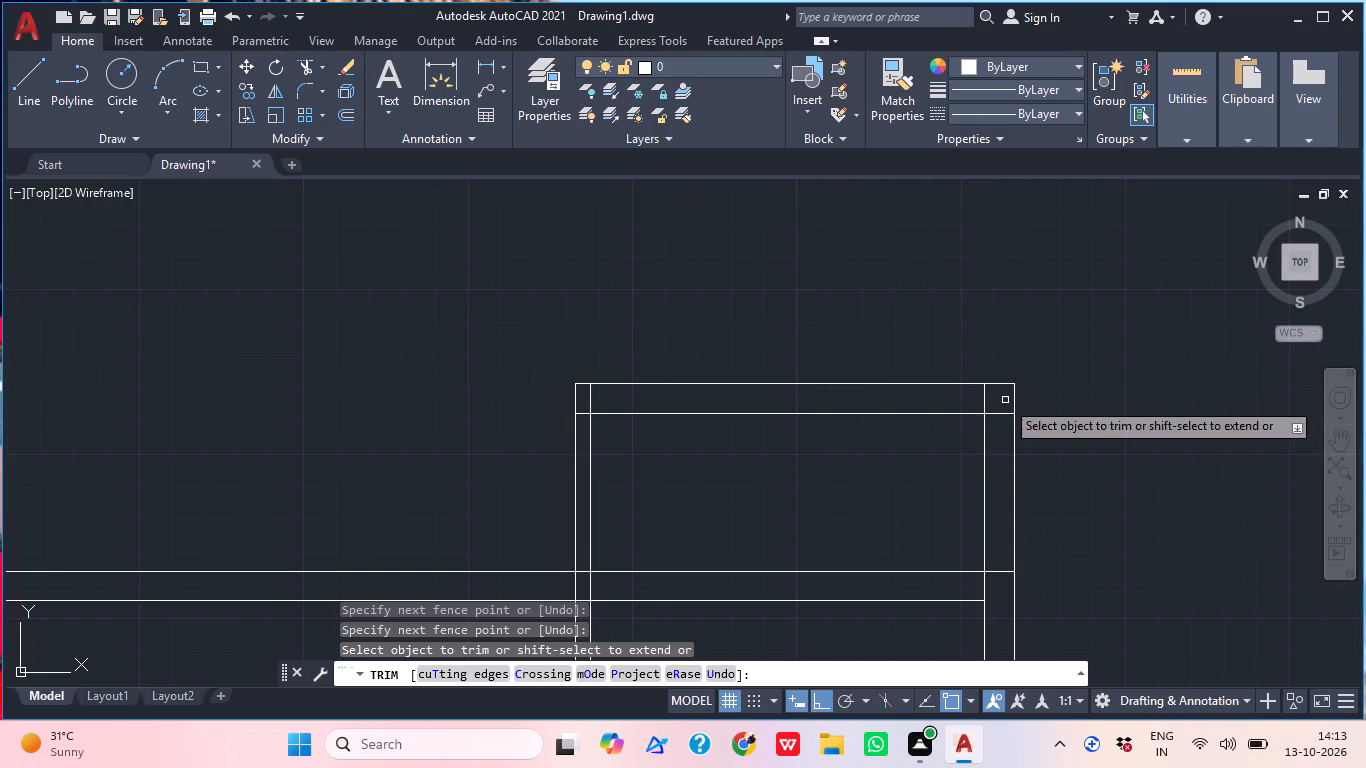
pyautogui.scroll(2, 998, 399)
pyautogui.click(1001, 438)
pyautogui.click(939, 409)
pyautogui.click(1005, 410)
# Trim the original top wall's two horizontal lines out of the upper-right room and the right wall.
pyautogui.scroll(-2, 989, 389)
pyautogui.moveTo(992, 511); pyautogui.dragTo(1040, 359, button='middle')
pyautogui.click(1040, 440)
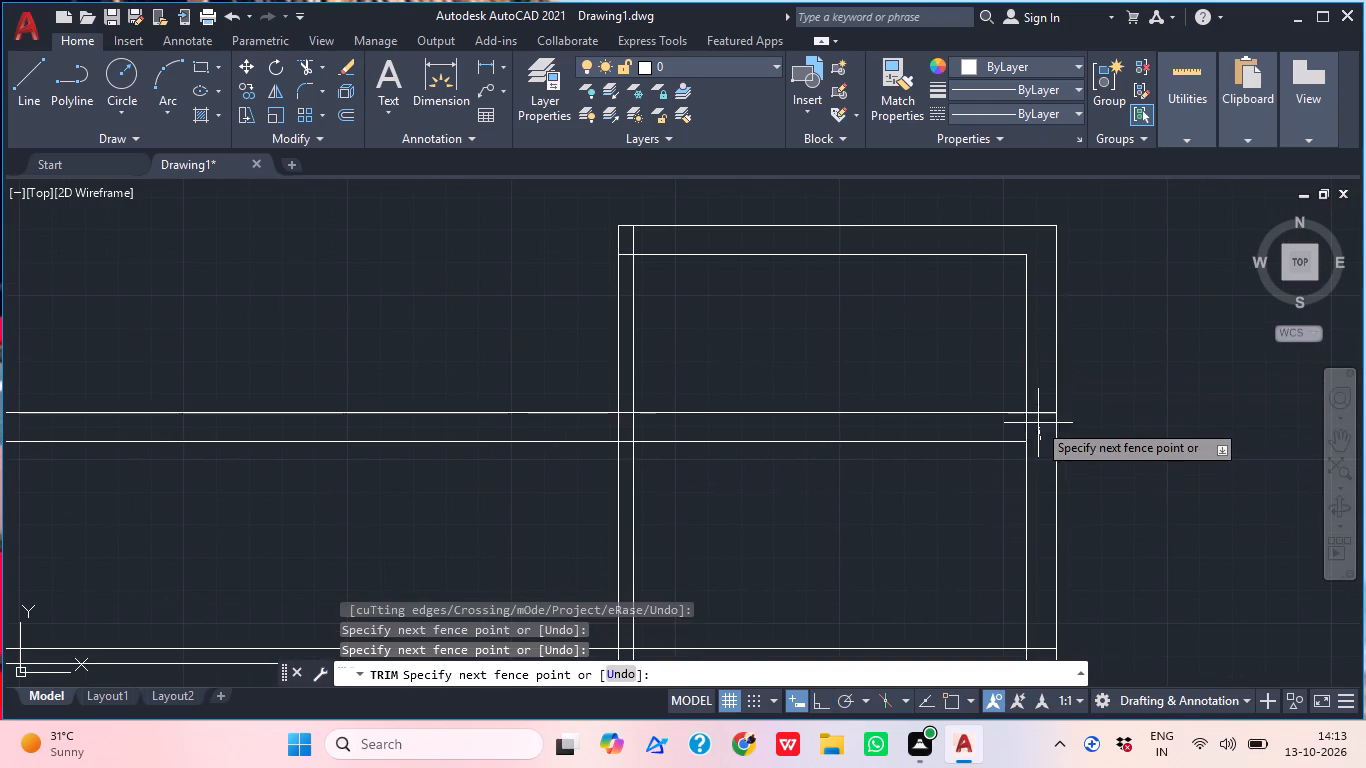
pyautogui.click(1037, 406)
pyautogui.moveTo(919, 494); pyautogui.dragTo(903, 467)
pyautogui.click(850, 383)
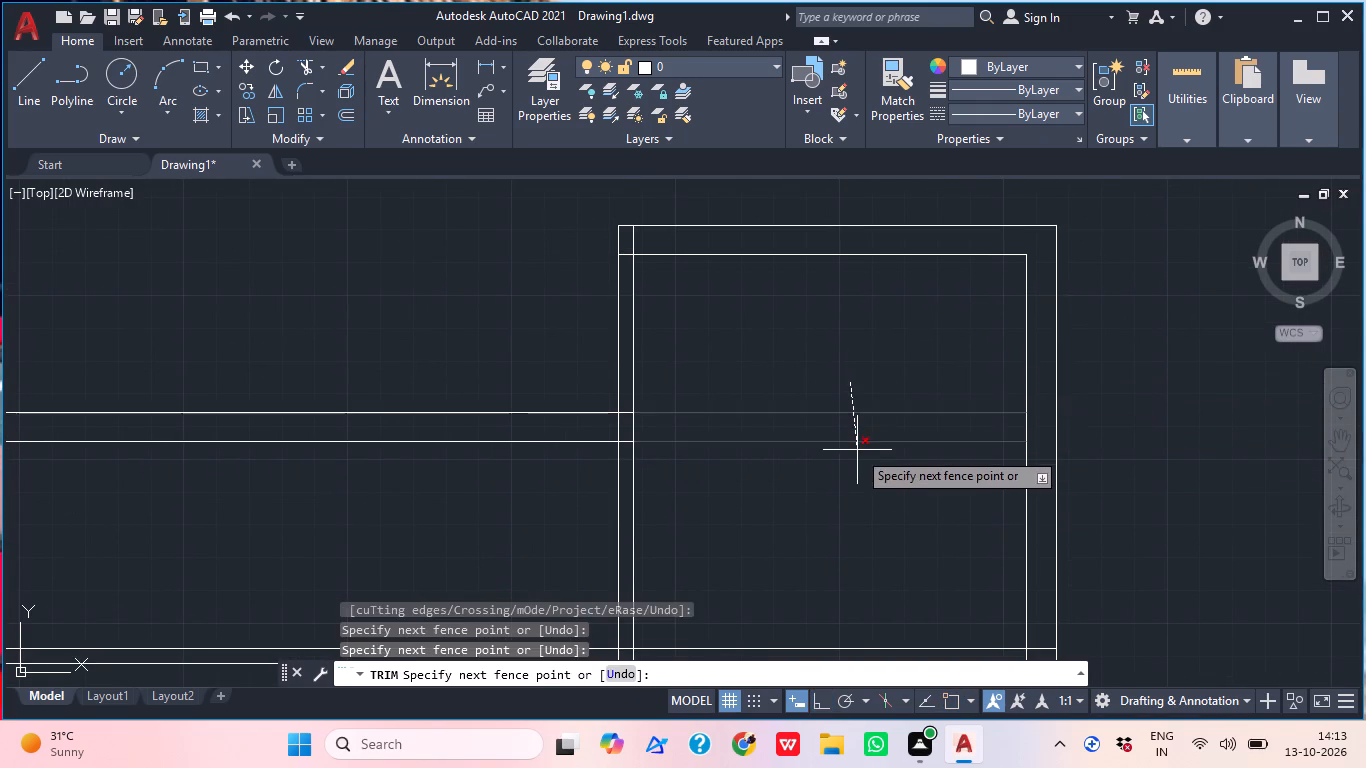
pyautogui.click(857, 450)
# Trim the original top wall's line ends inside the vertical partition and the partition line segment between them.
pyautogui.scroll(2, 646, 446)
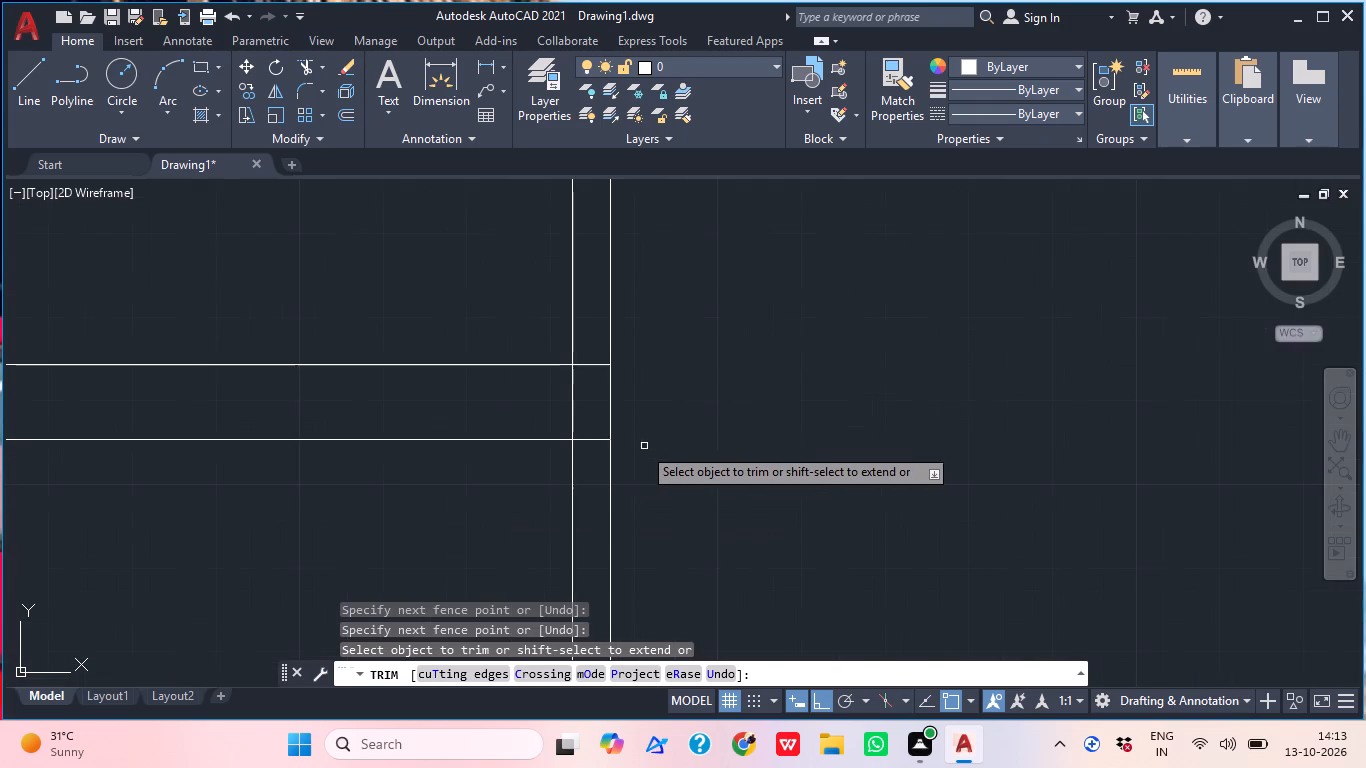
pyautogui.click(583, 442)
pyautogui.click(589, 359)
pyautogui.click(586, 402)
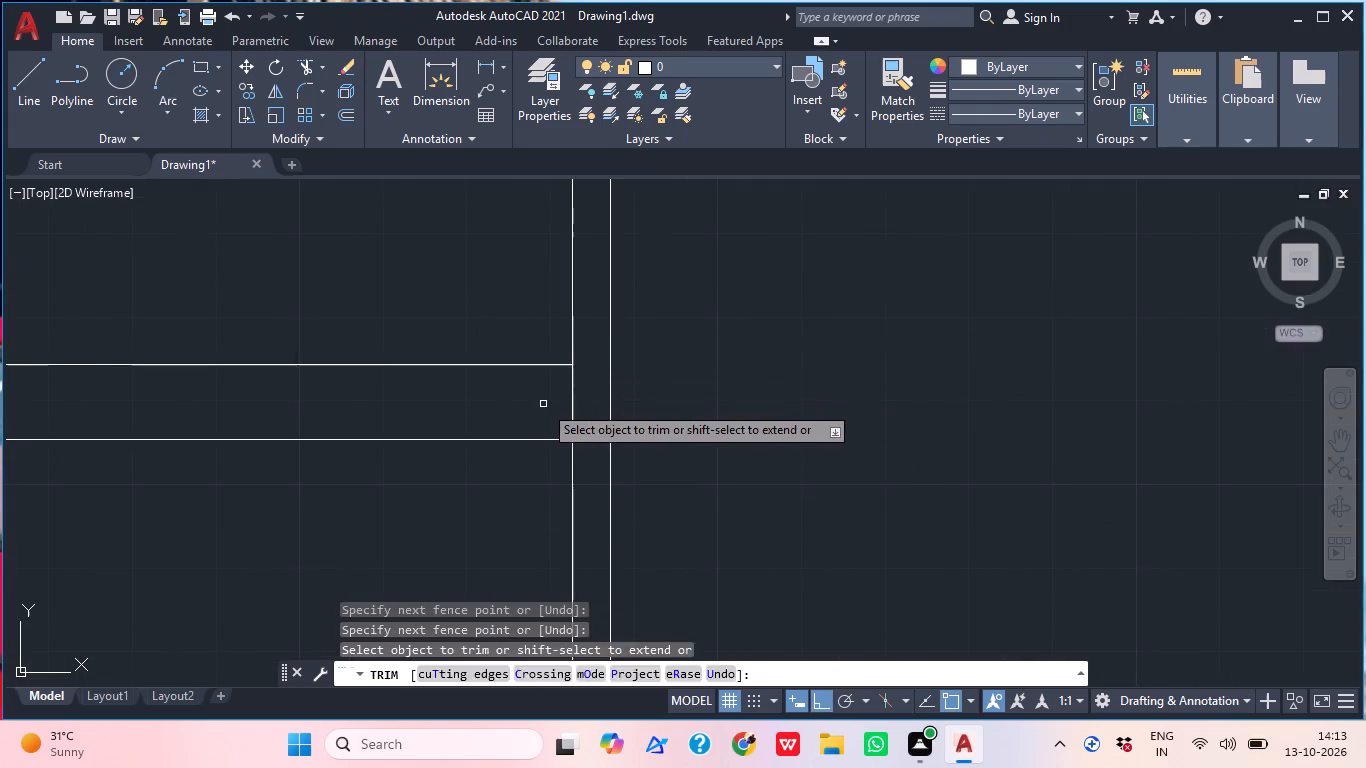
pyautogui.click(543, 404)
pyautogui.click(572, 398)
# Trim the horizontal partition's line stubs inside the right wall and the wall's inner line between the two partition lines.
pyautogui.scroll(-3, 648, 328)
pyautogui.moveTo(695, 440); pyautogui.dragTo(706, 384, button='middle')
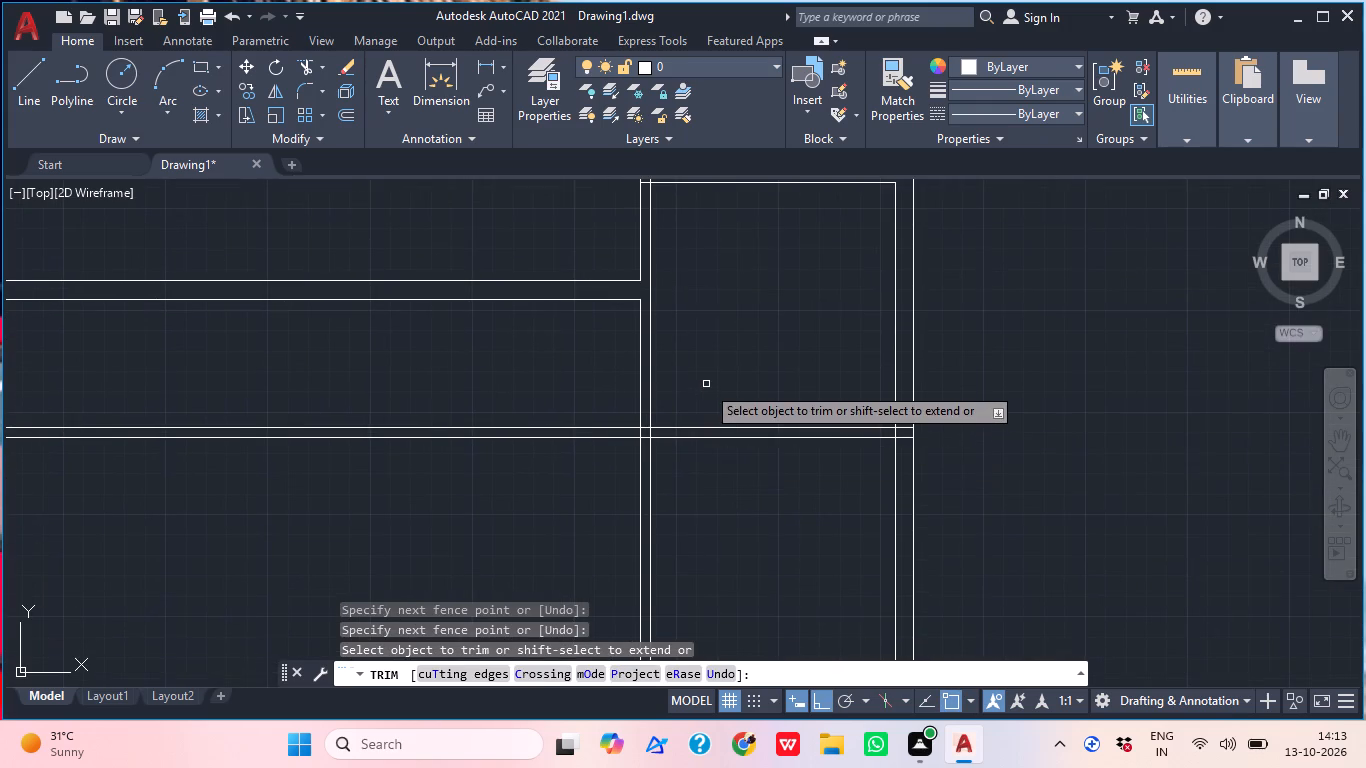
pyautogui.scroll(1, 687, 430)
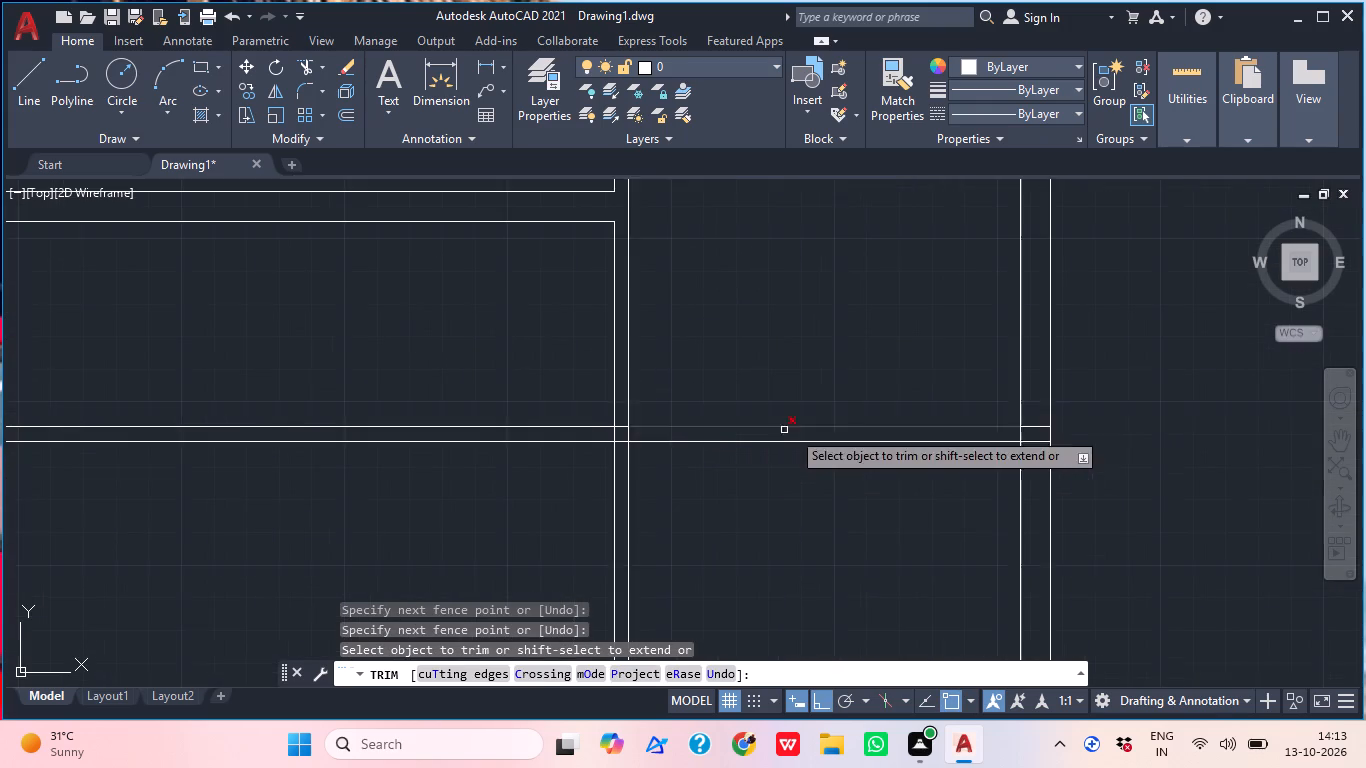
pyautogui.scroll(-1, 912, 386)
pyautogui.scroll(2, 1012, 445)
pyautogui.click(959, 397)
pyautogui.click(950, 362)
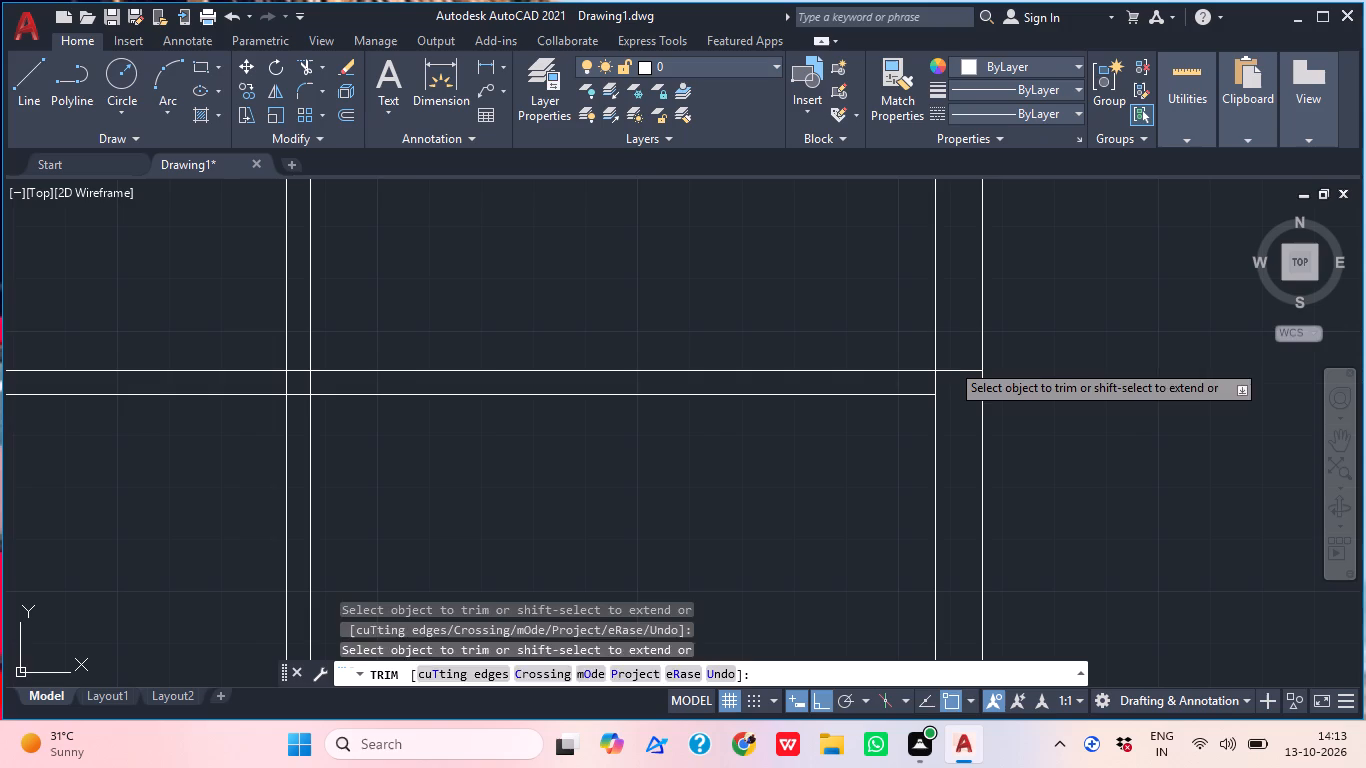
pyautogui.doubleClick(949, 375)
pyautogui.click(934, 379)
pyautogui.scroll(-3, 934, 379)
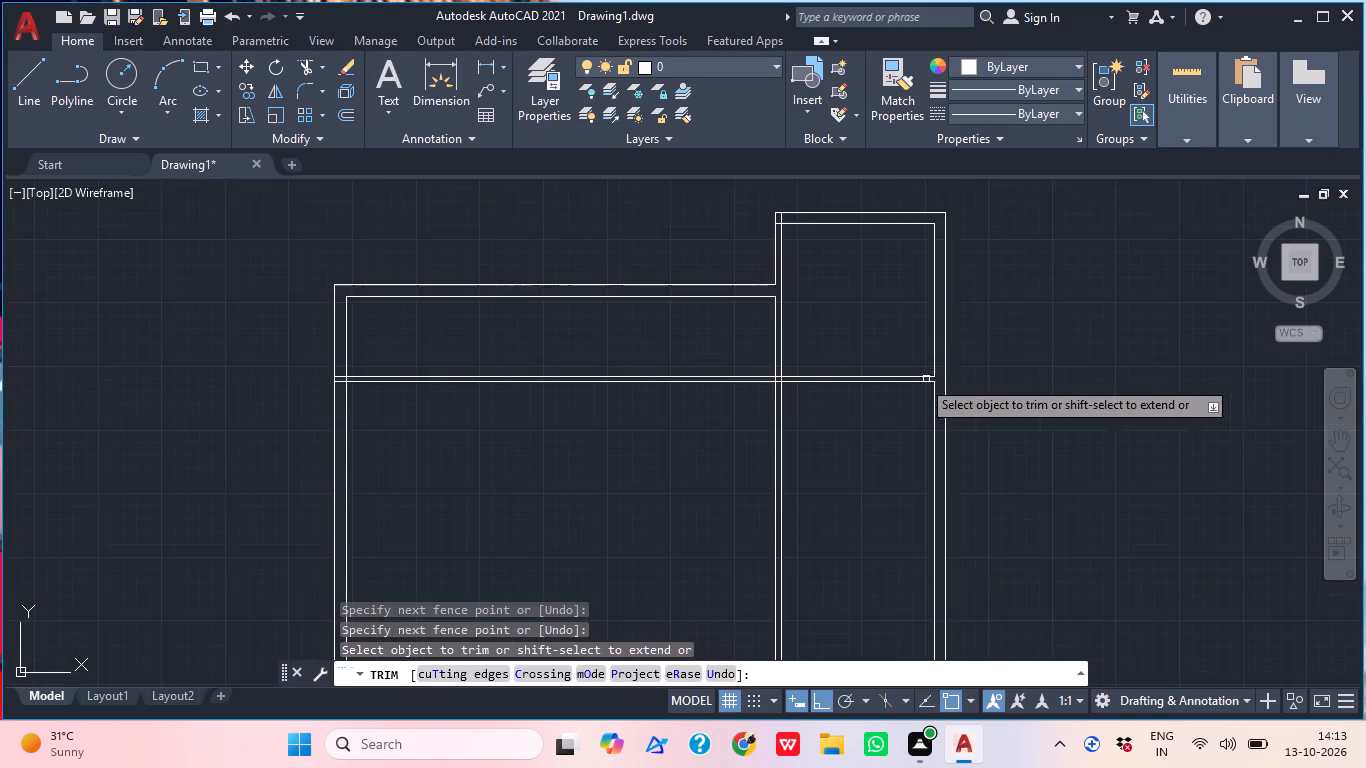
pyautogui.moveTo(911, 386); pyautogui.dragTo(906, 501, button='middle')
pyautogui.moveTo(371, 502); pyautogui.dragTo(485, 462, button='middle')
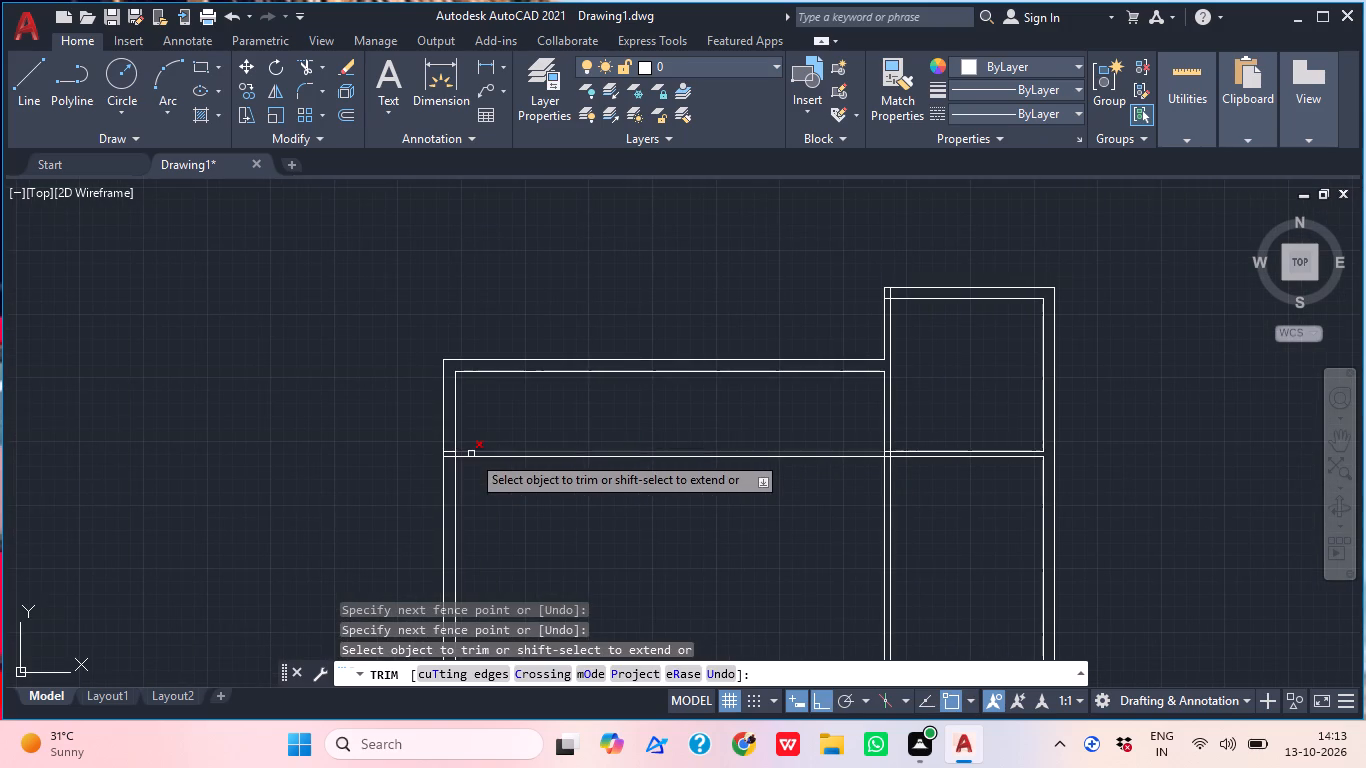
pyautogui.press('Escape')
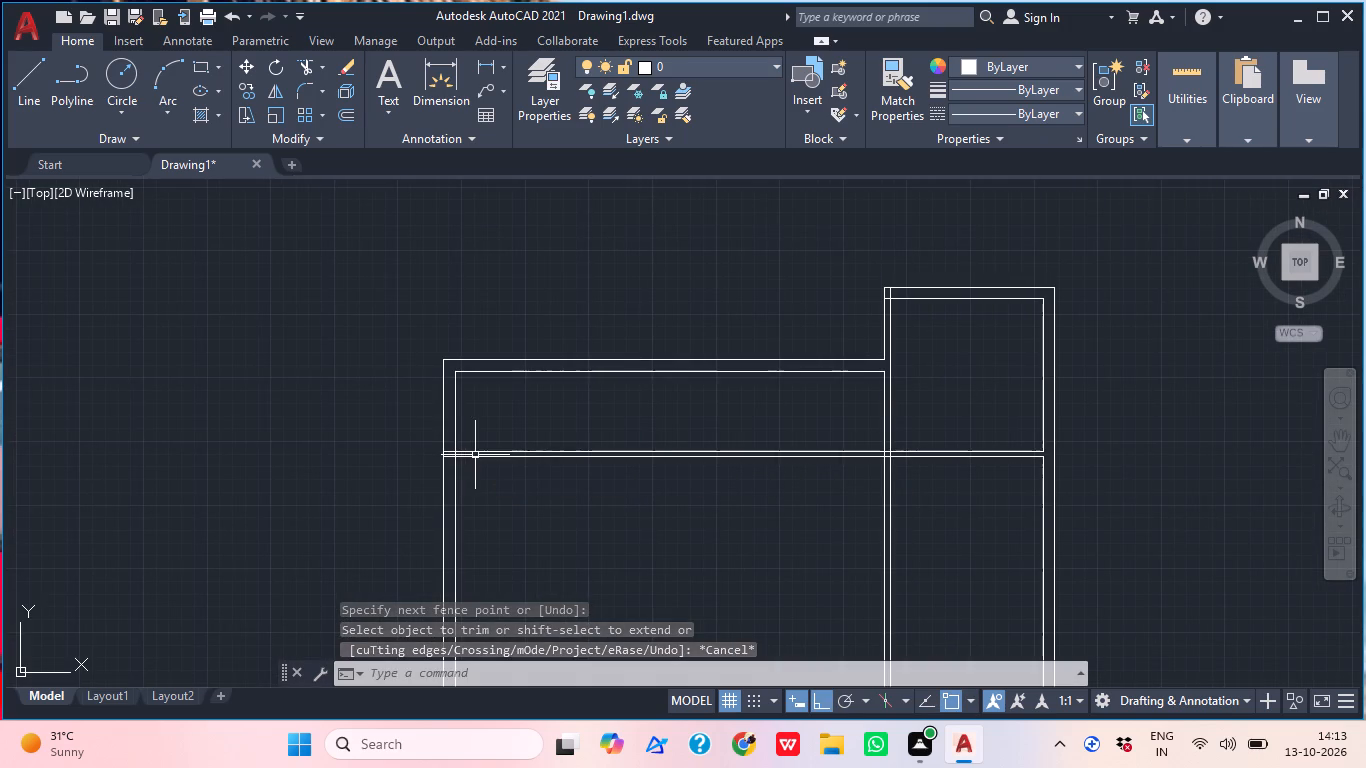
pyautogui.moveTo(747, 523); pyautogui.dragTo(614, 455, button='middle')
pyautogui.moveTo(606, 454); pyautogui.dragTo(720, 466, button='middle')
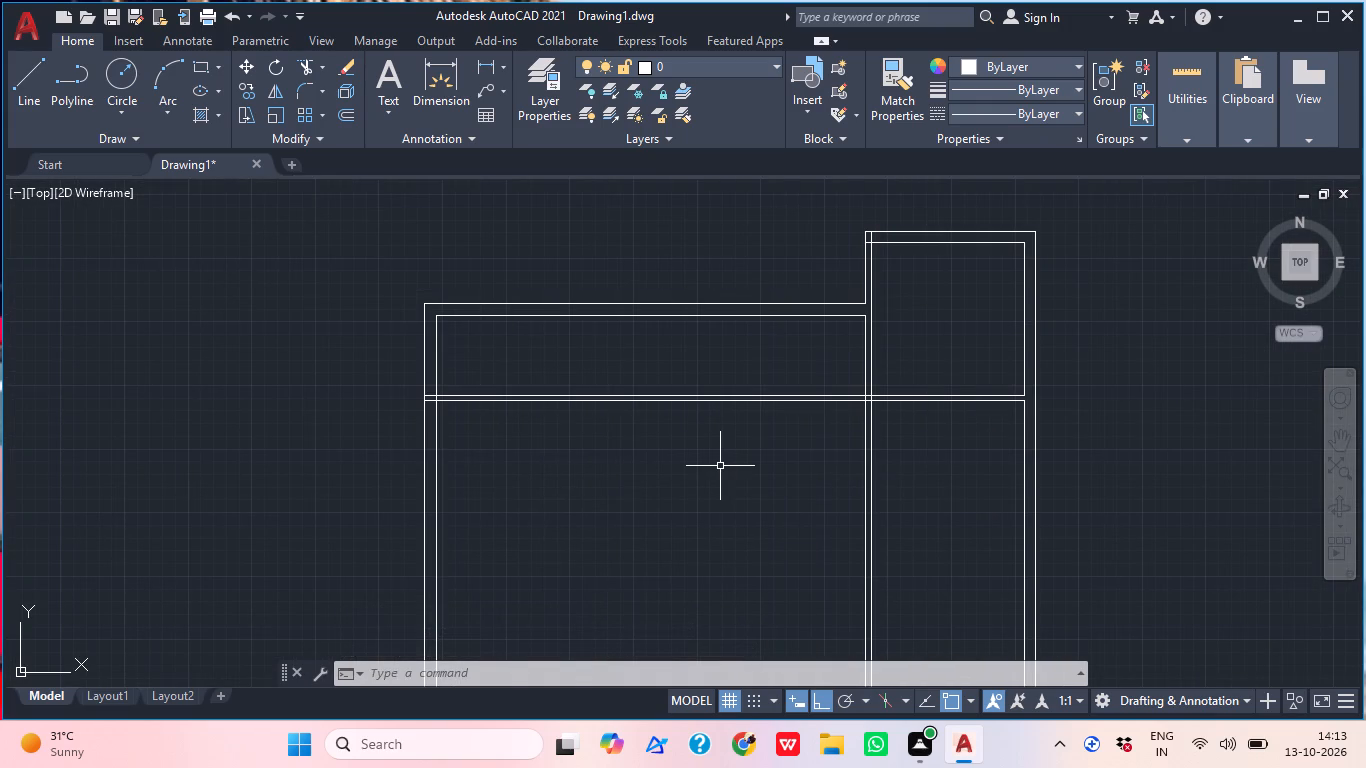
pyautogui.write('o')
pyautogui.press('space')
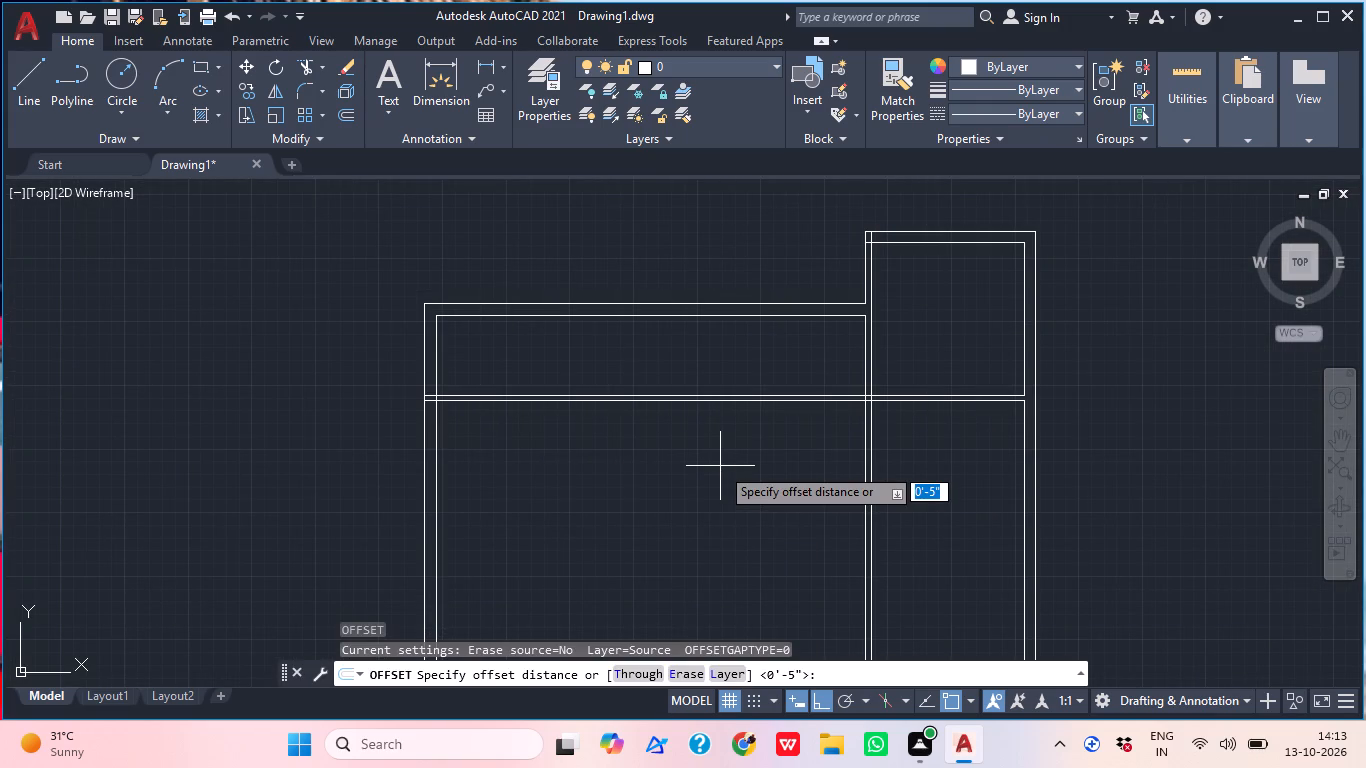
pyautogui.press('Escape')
# Trim the horizontal partition's two lines out of the large left room and their stubs inside the left outer wall.
pyautogui.write('tr')
pyautogui.press('space')
pyautogui.click(808, 483)
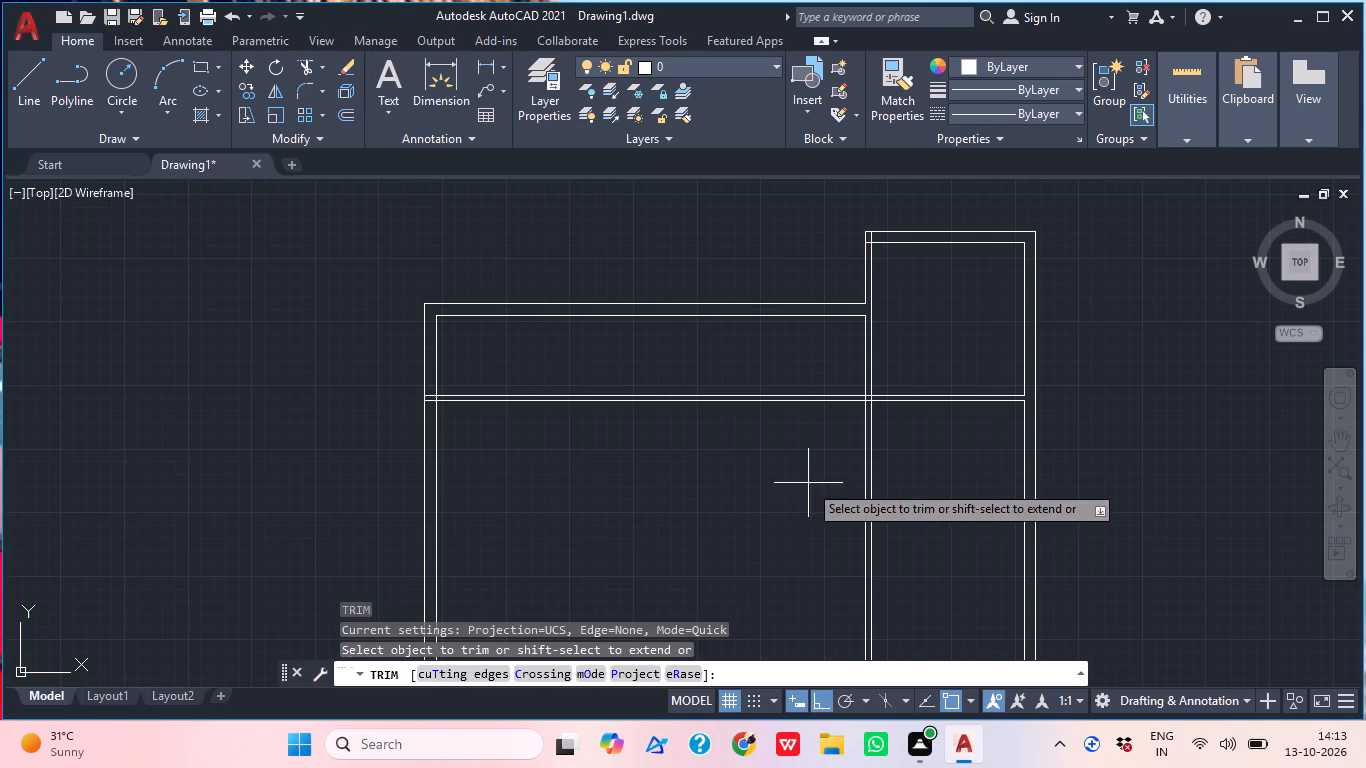
pyautogui.click(777, 325)
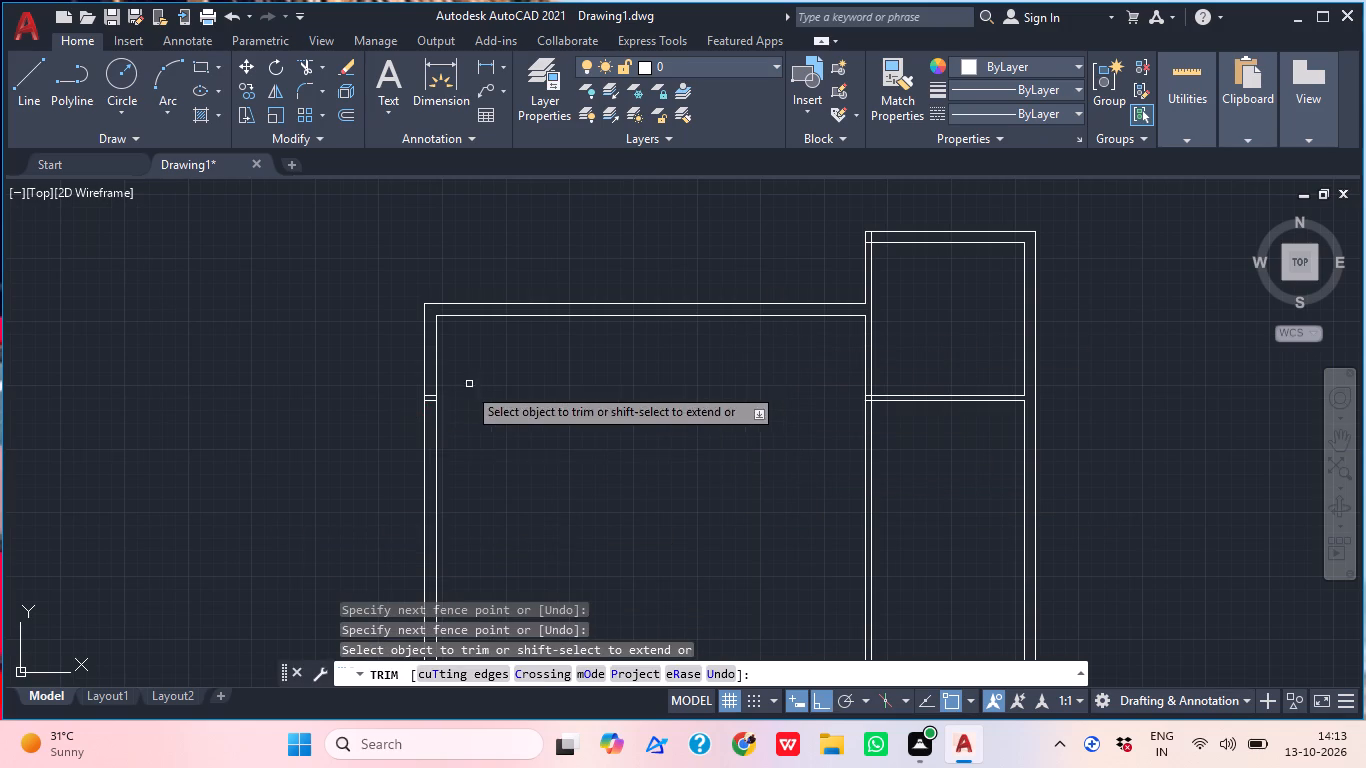
pyautogui.scroll(1, 433, 395)
pyautogui.click(424, 418)
pyautogui.click(426, 384)
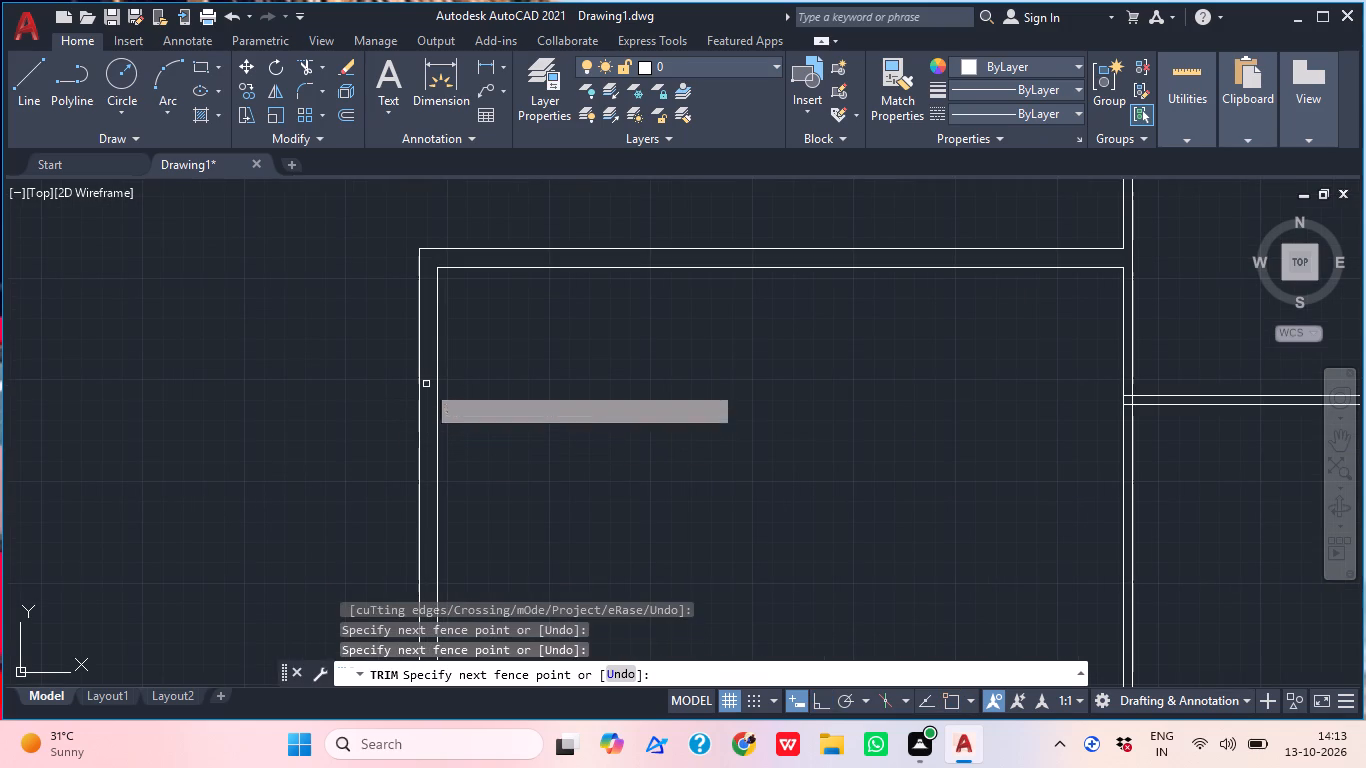
pyautogui.press('Escape')
# Offset the large left room's inner top wall line 15'9" downward into the room.
pyautogui.middleClick(554, 393)
pyautogui.write('o')
pyautogui.press('space')
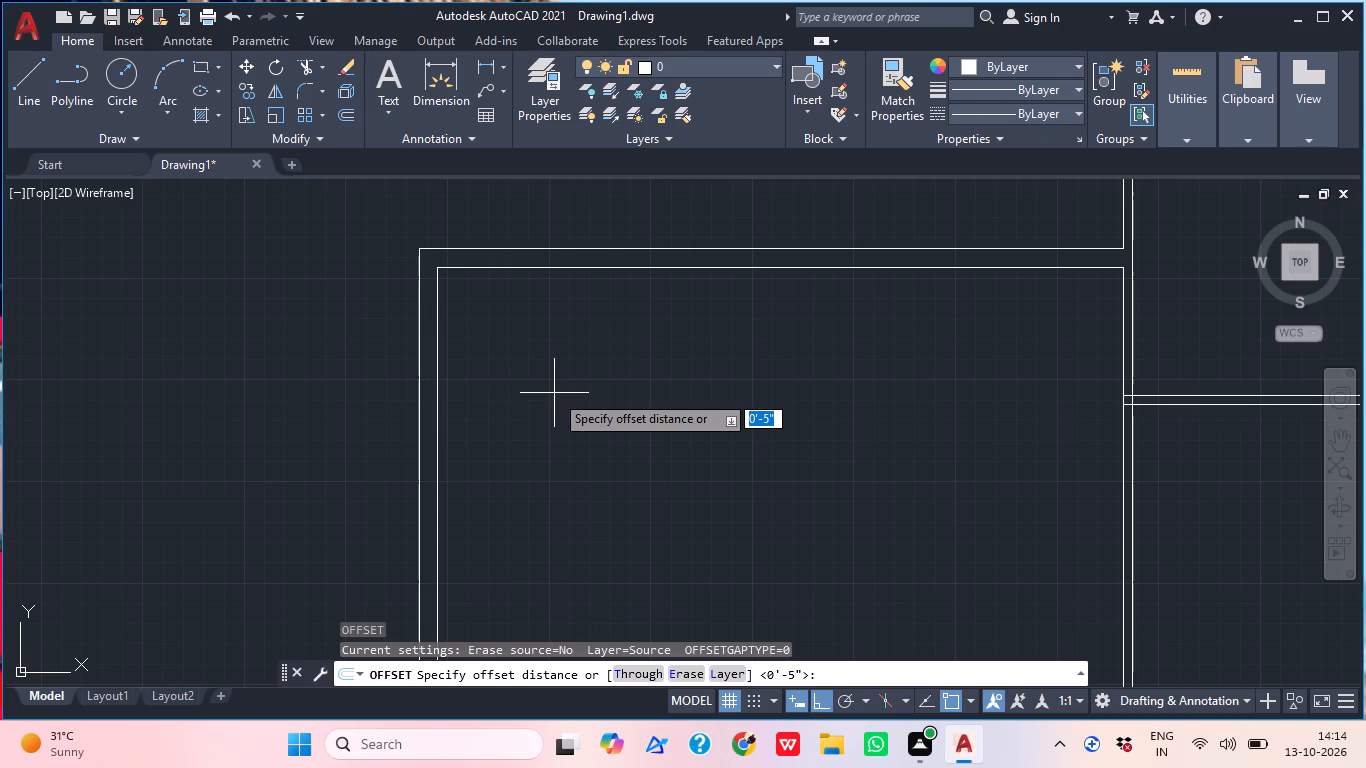
pyautogui.write("15'")
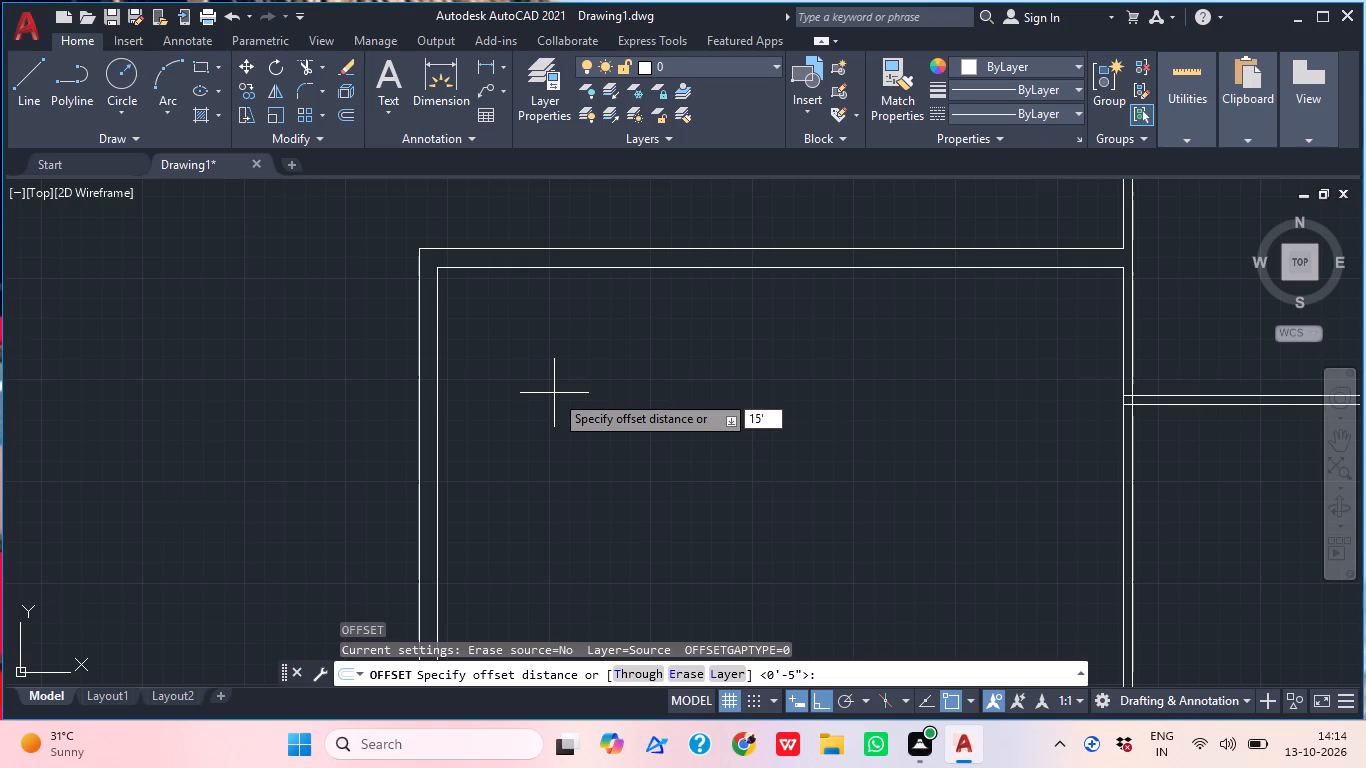
pyautogui.write('9"')
pyautogui.press('Return')
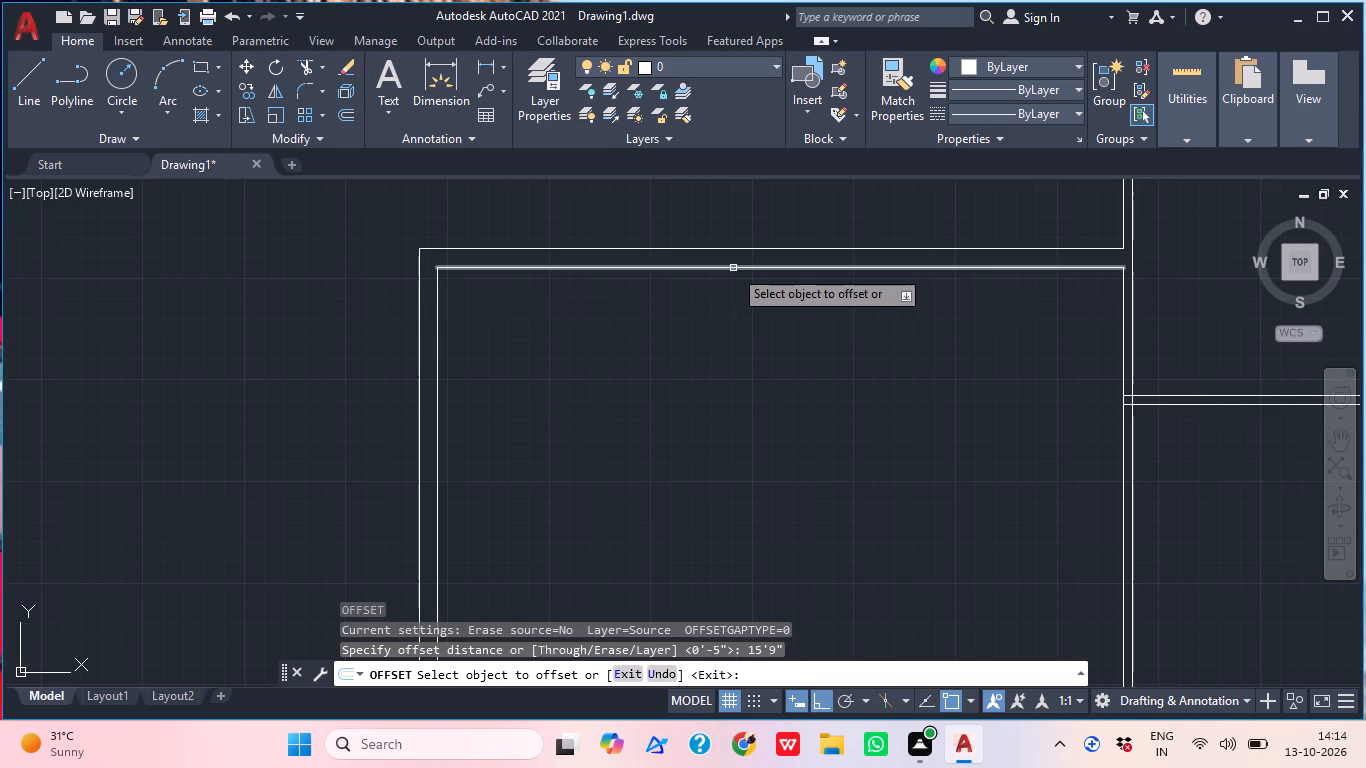
pyautogui.click(733, 268)
pyautogui.click(721, 343)
pyautogui.scroll(-2, 721, 346)
pyautogui.moveTo(744, 364); pyautogui.dragTo(725, 357, button='middle')
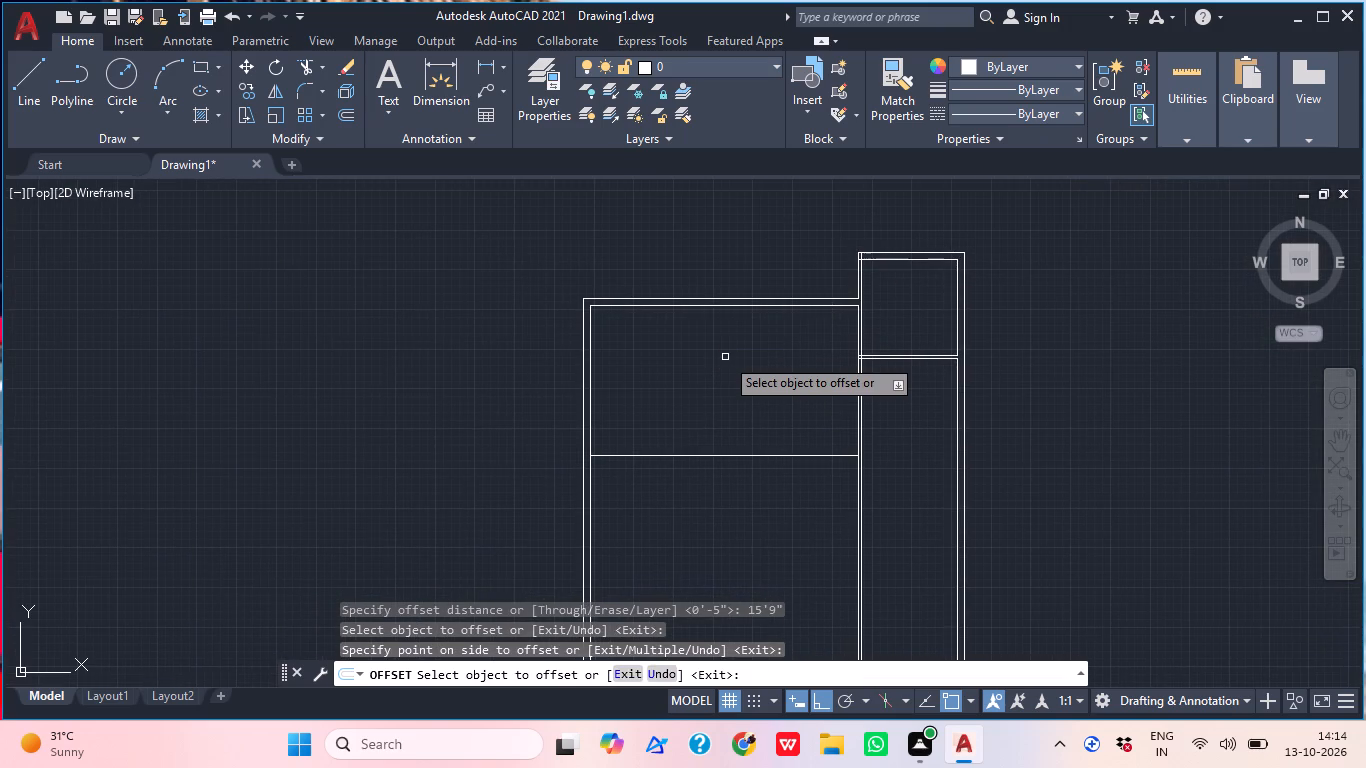
pyautogui.press('space')
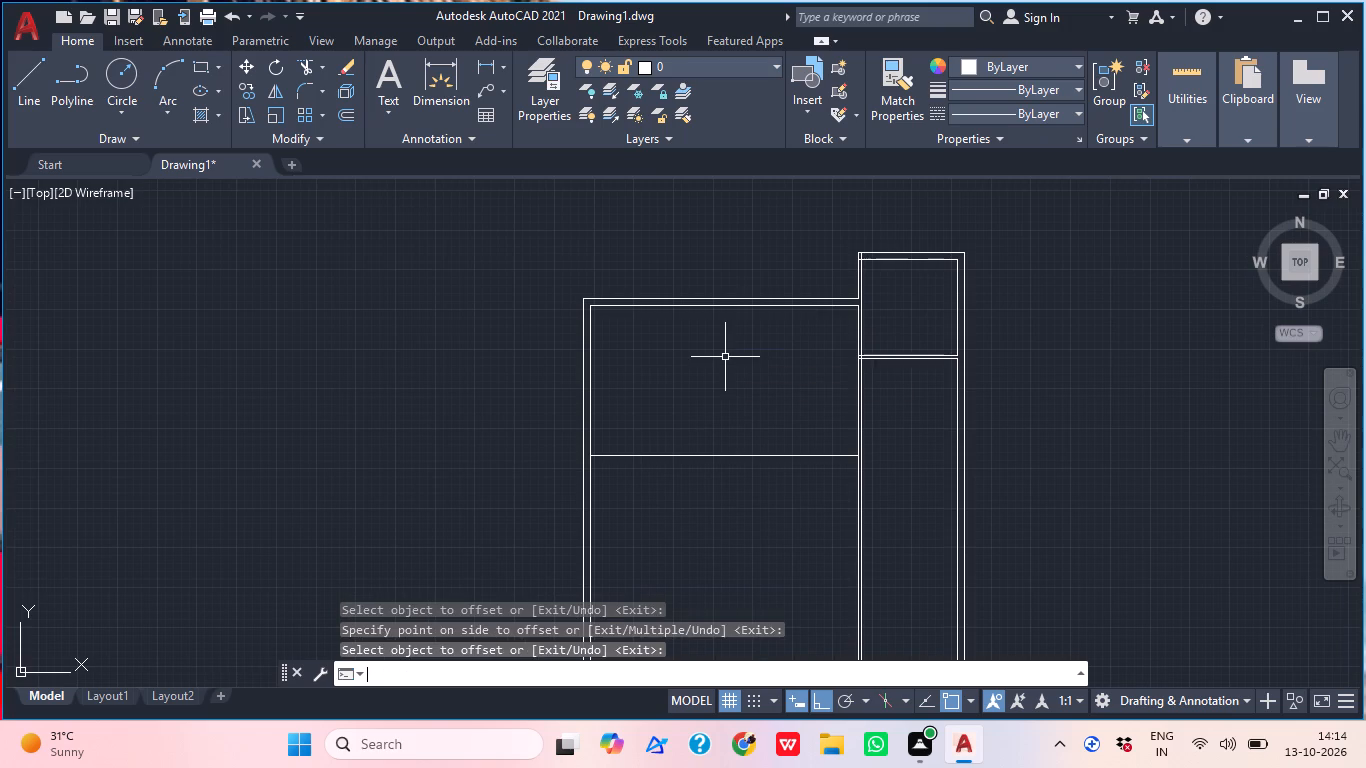
# Offset the left room's new horizontal line 4.5" downward as the partition's second face.
pyautogui.press('space')
pyautogui.write('4.5"')
pyautogui.press('Return')
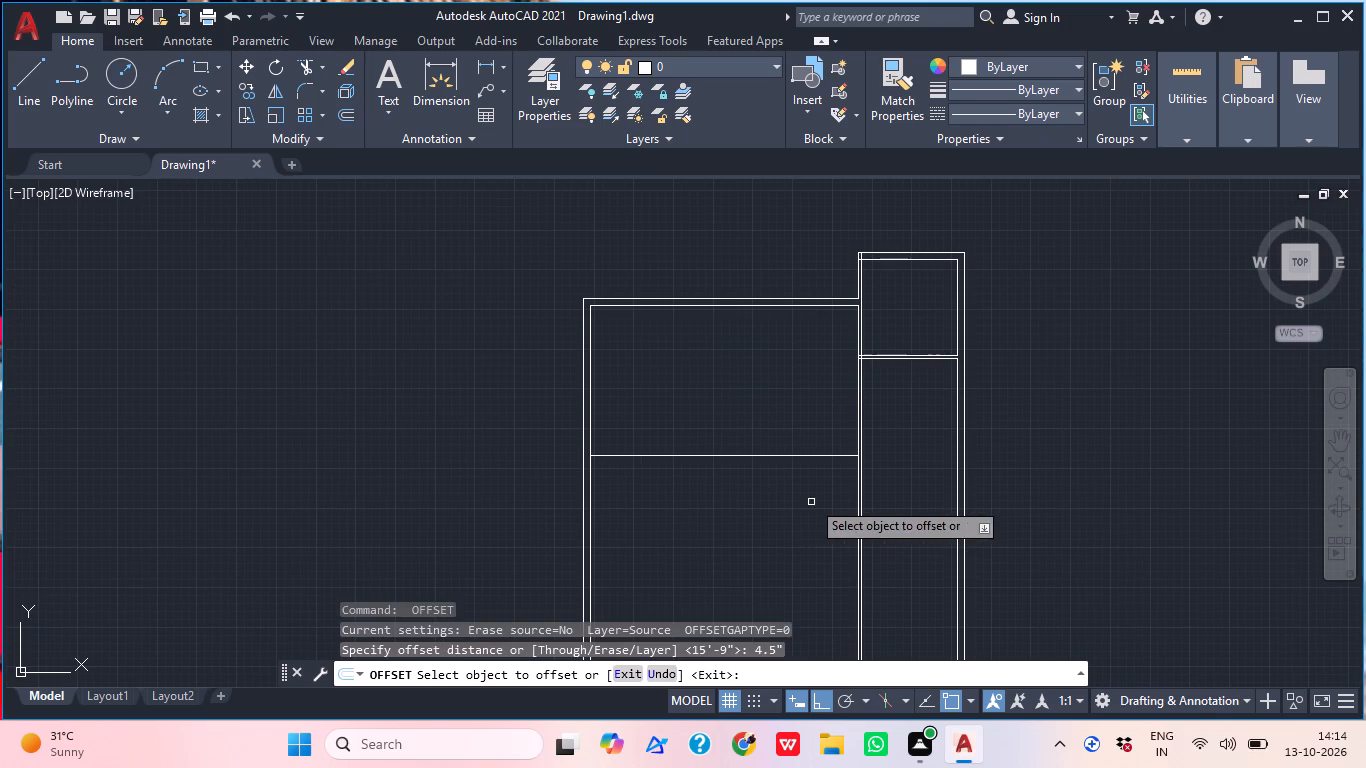
pyautogui.click(807, 457)
pyautogui.click(813, 500)
pyautogui.press('Escape')
# Trim the vertical partition's line segment between the left room's two new horizontal partition lines.
pyautogui.scroll(2, 879, 412)
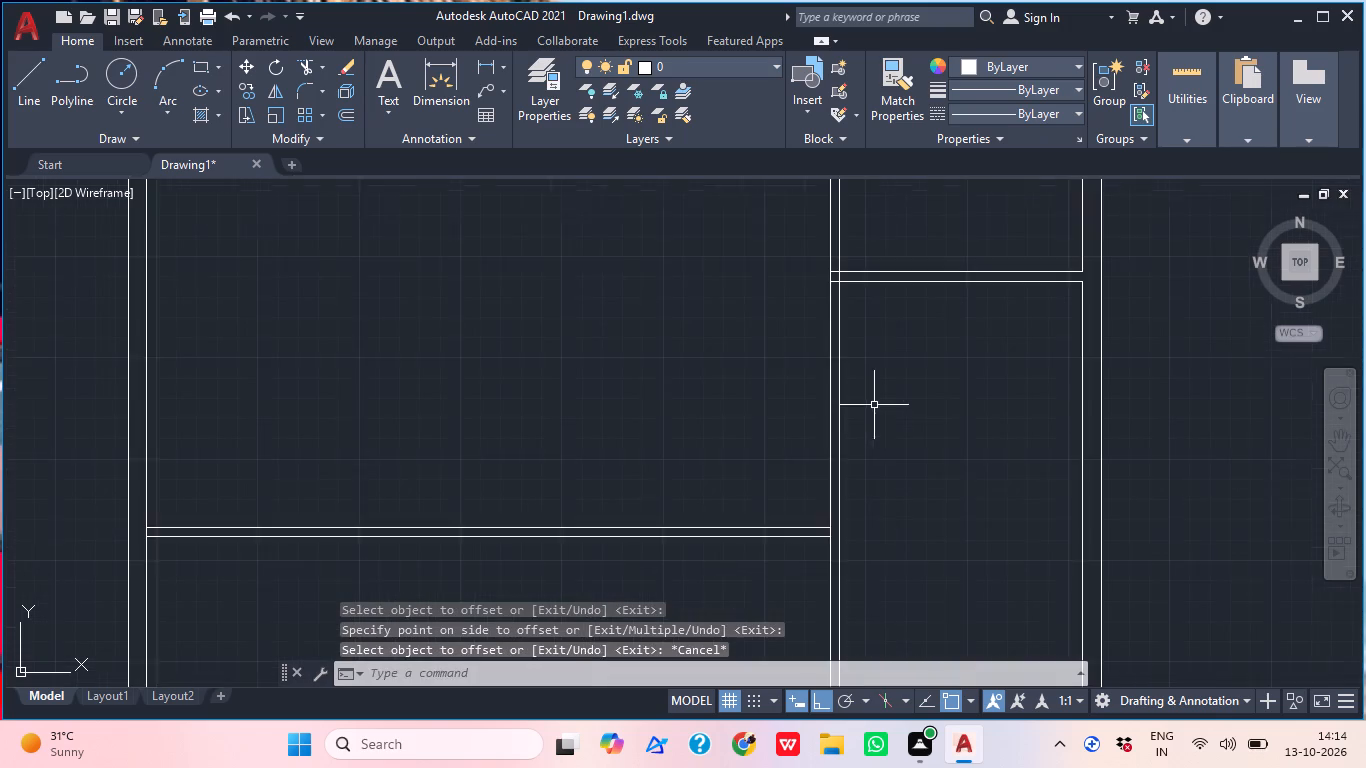
pyautogui.moveTo(880, 429); pyautogui.dragTo(823, 417, button='middle')
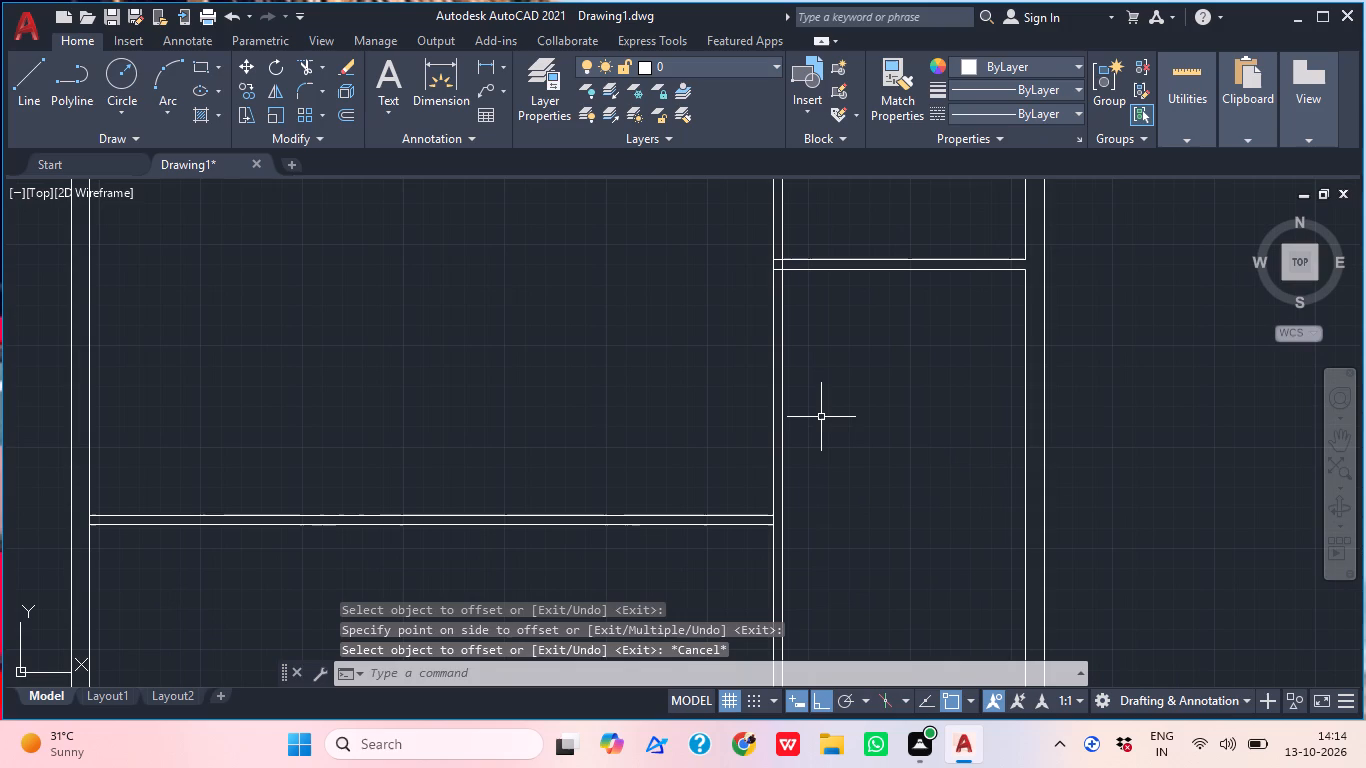
pyautogui.write('tr')
pyautogui.press('space')
pyautogui.scroll(2, 753, 528)
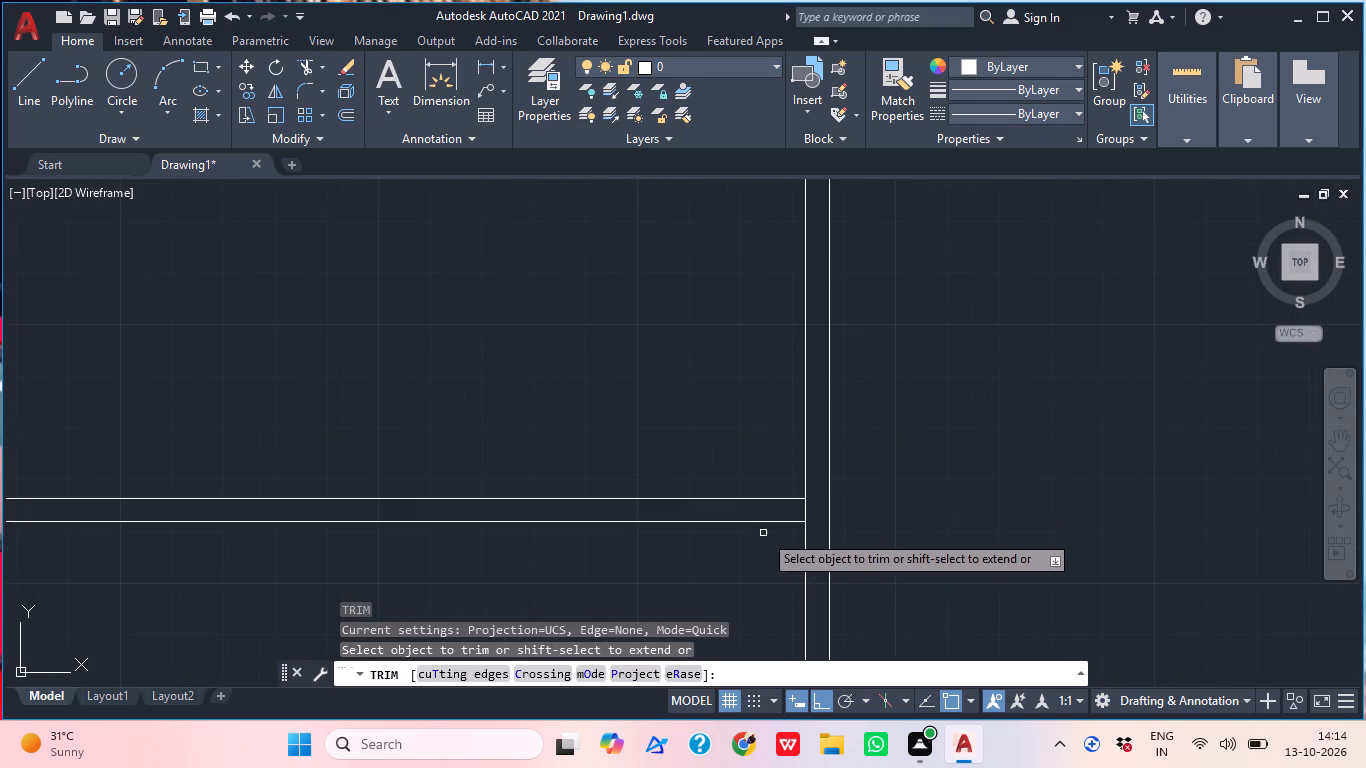
pyautogui.click(809, 508)
pyautogui.click(782, 507)
pyautogui.scroll(1, 782, 506)
pyautogui.scroll(-3, 782, 505)
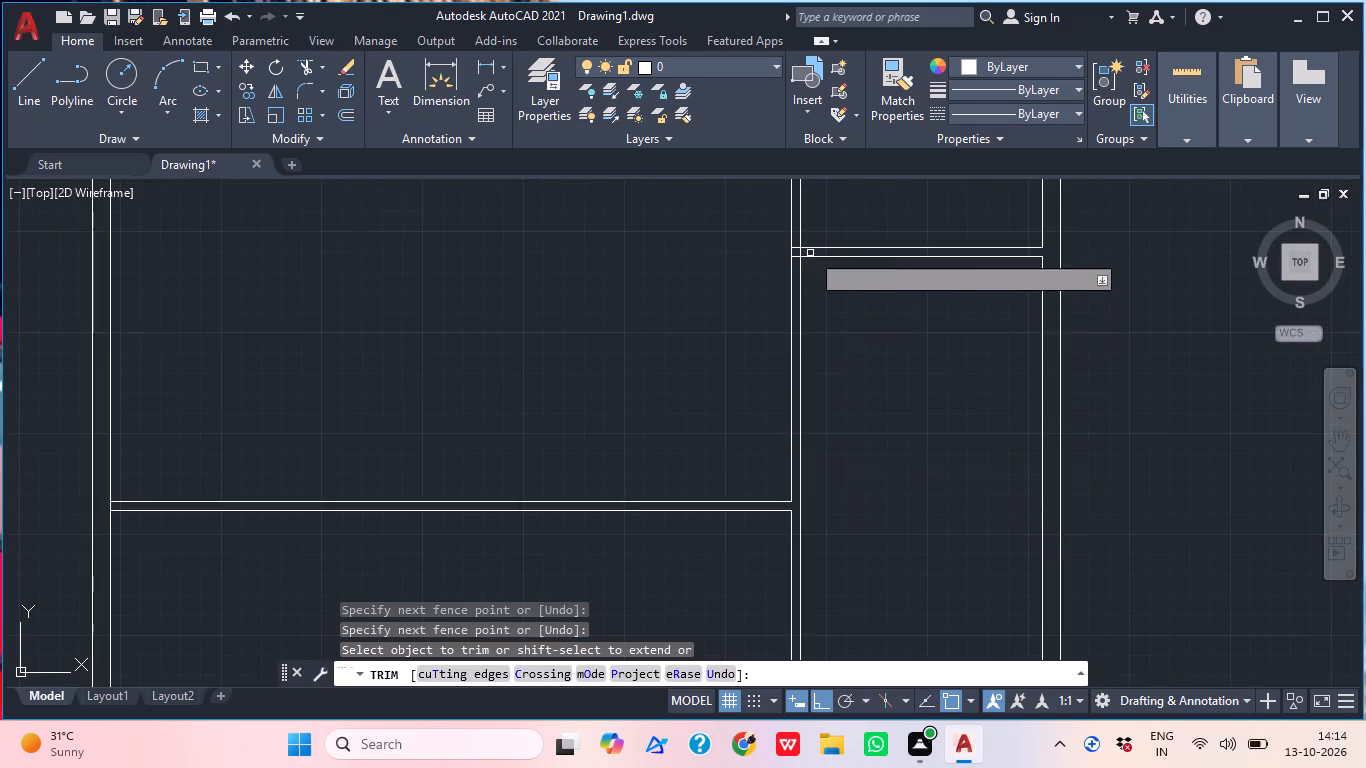
# Trim the upper-right room's horizontal partition stubs inside the vertical partition and the vertical line segment between the two partition lines.
pyautogui.scroll(6, 810, 240)
pyautogui.click(623, 335)
pyautogui.click(690, 432)
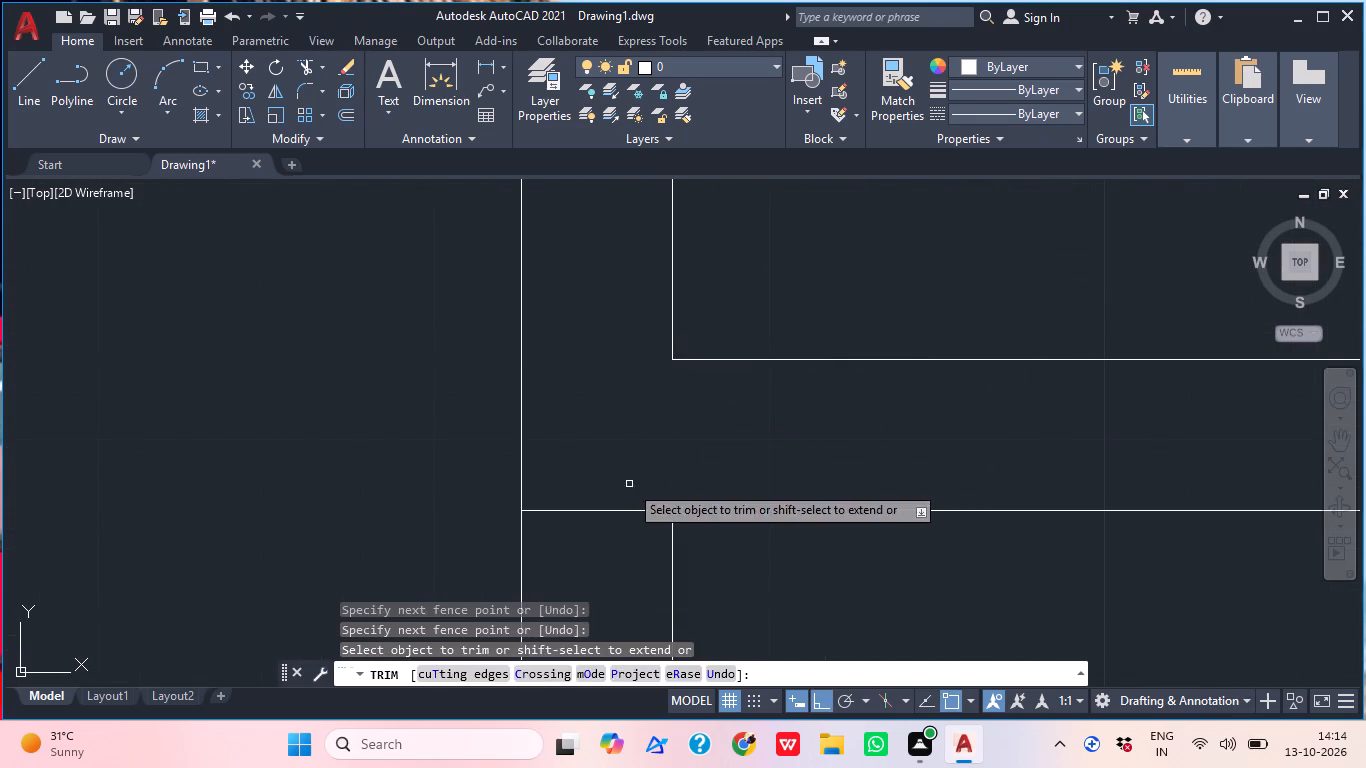
pyautogui.click(627, 487)
pyautogui.click(554, 569)
pyautogui.scroll(-6, 639, 475)
pyautogui.moveTo(871, 469); pyautogui.dragTo(822, 431, button='middle')
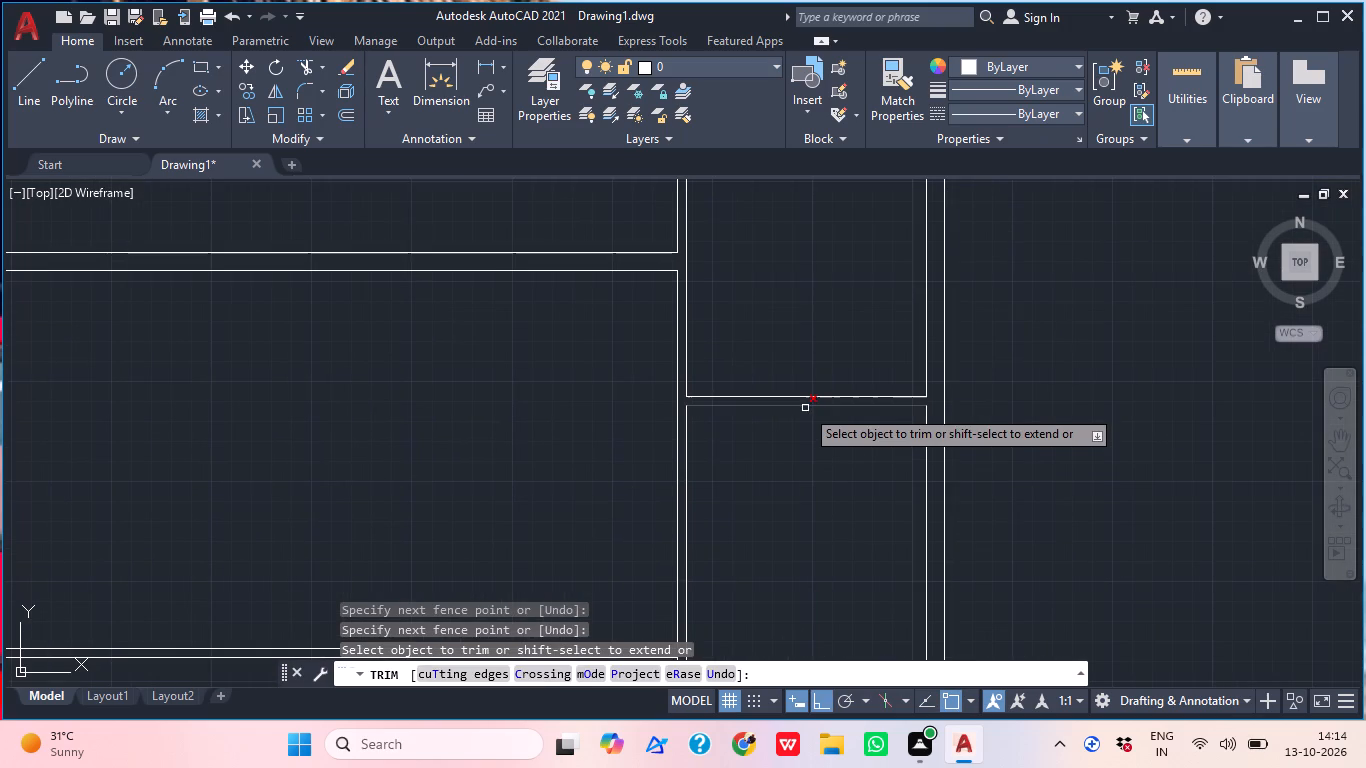
pyautogui.press('Escape')
pyautogui.scroll(-1, 805, 408)
pyautogui.moveTo(818, 422); pyautogui.dragTo(812, 457, button='middle')
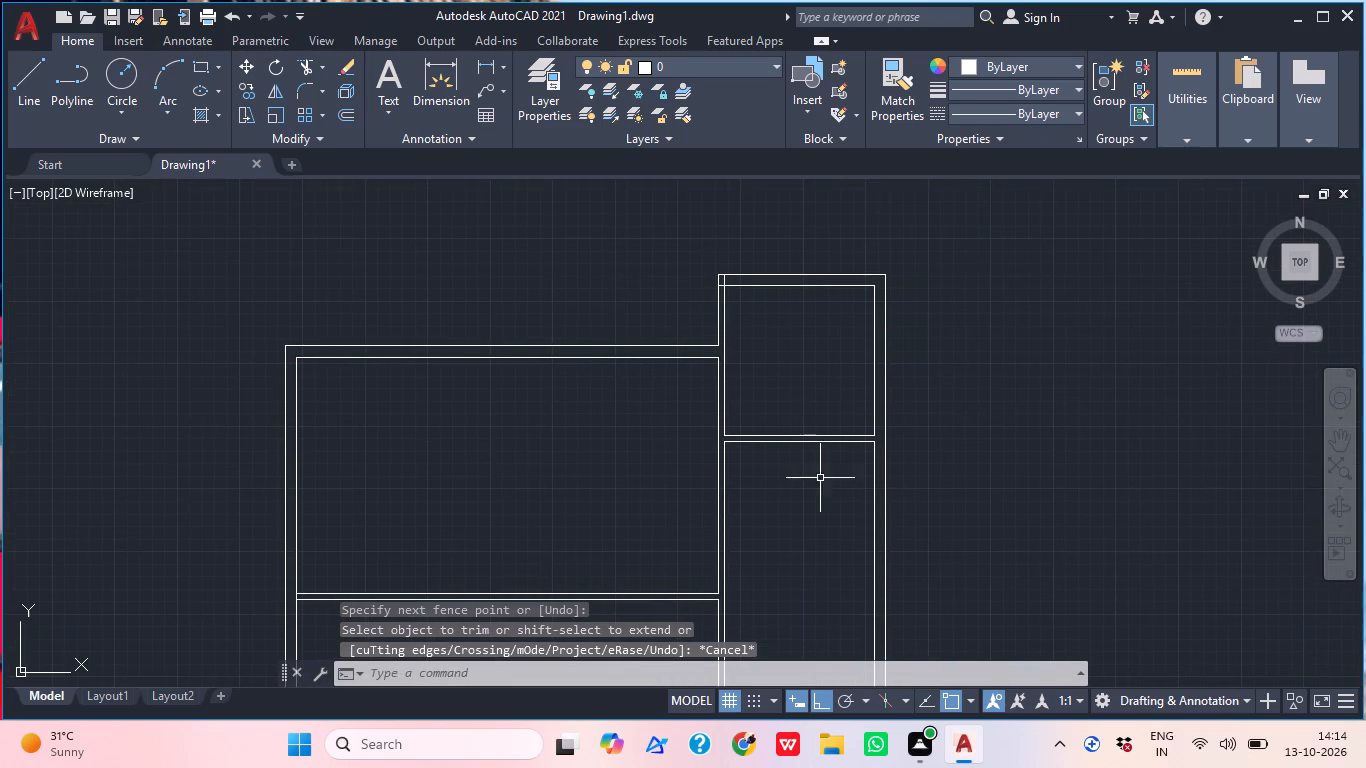
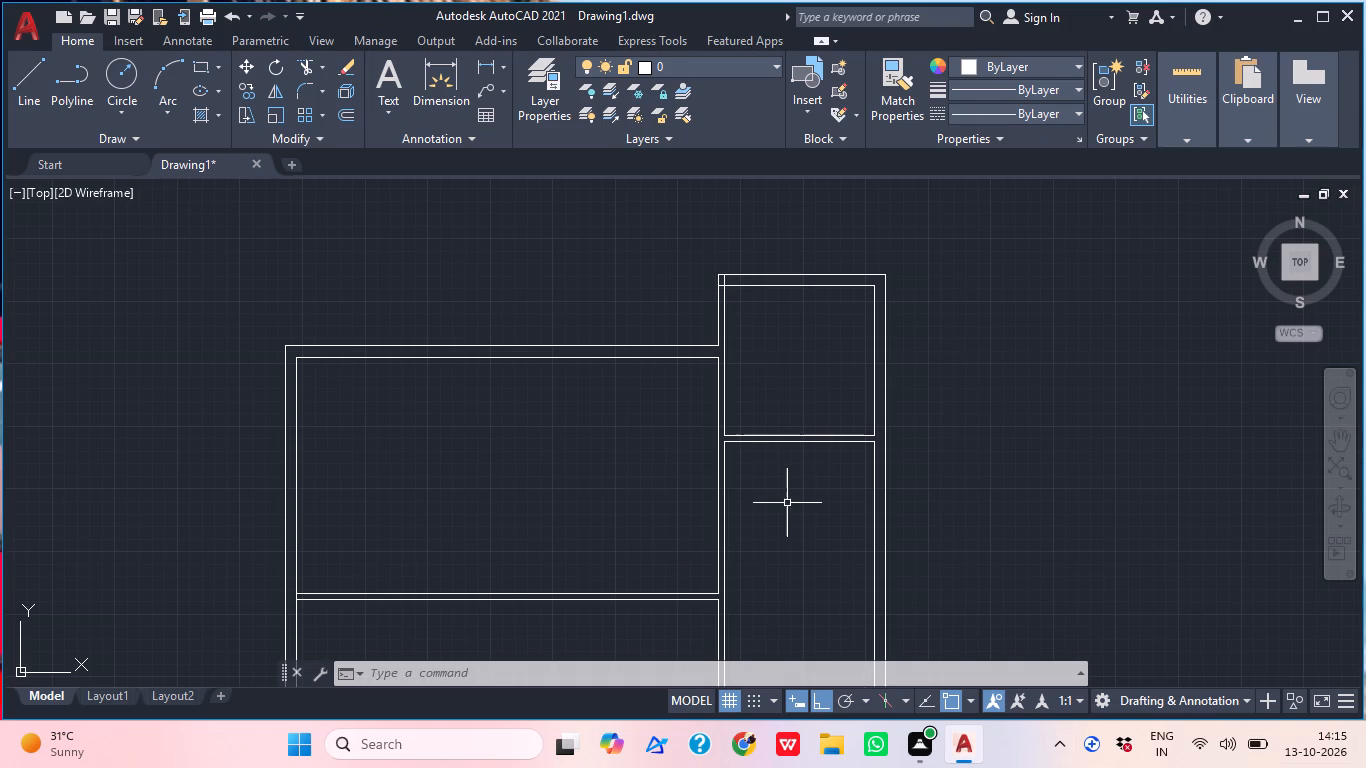
# Offset the lower-right room's inner right wall line 12' to the left.
pyautogui.moveTo(756, 430); pyautogui.dragTo(761, 406, button='middle')
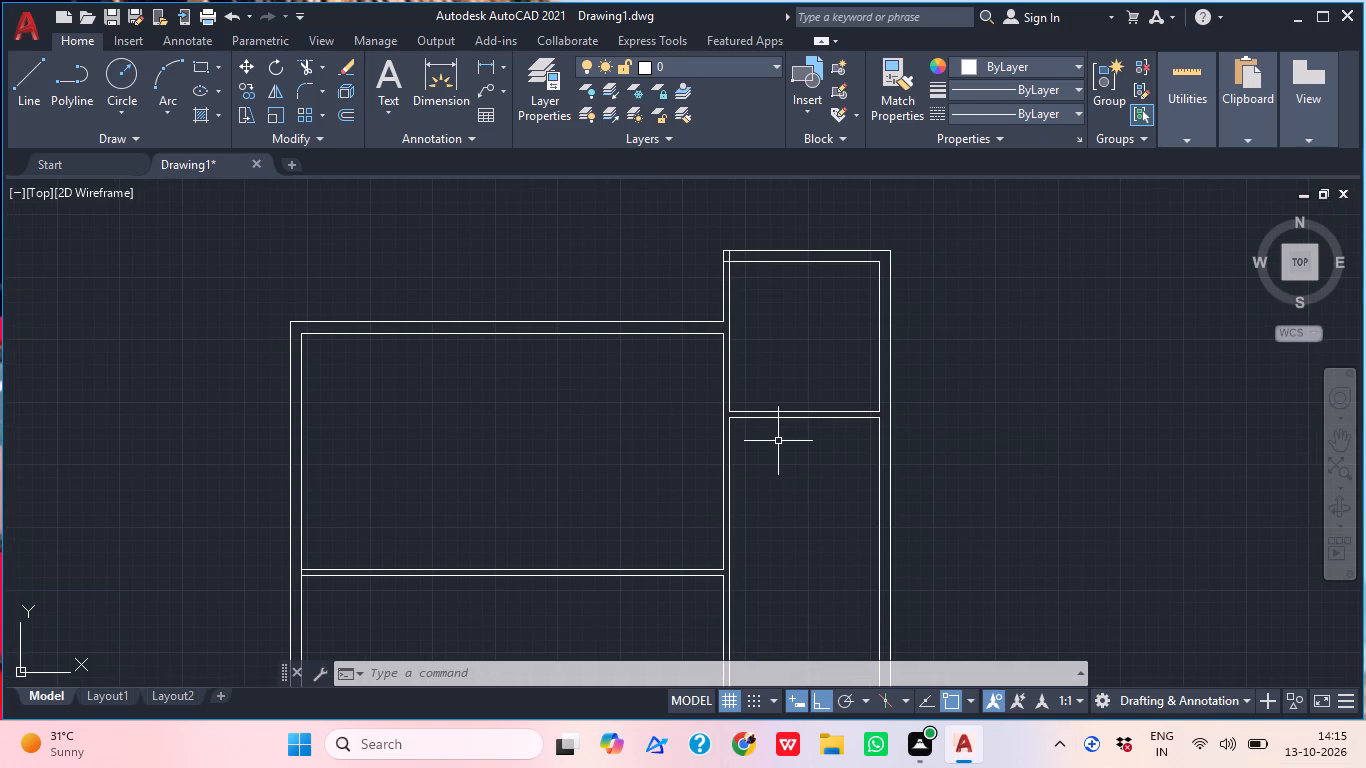
pyautogui.moveTo(781, 441); pyautogui.dragTo(803, 437, button='middle')
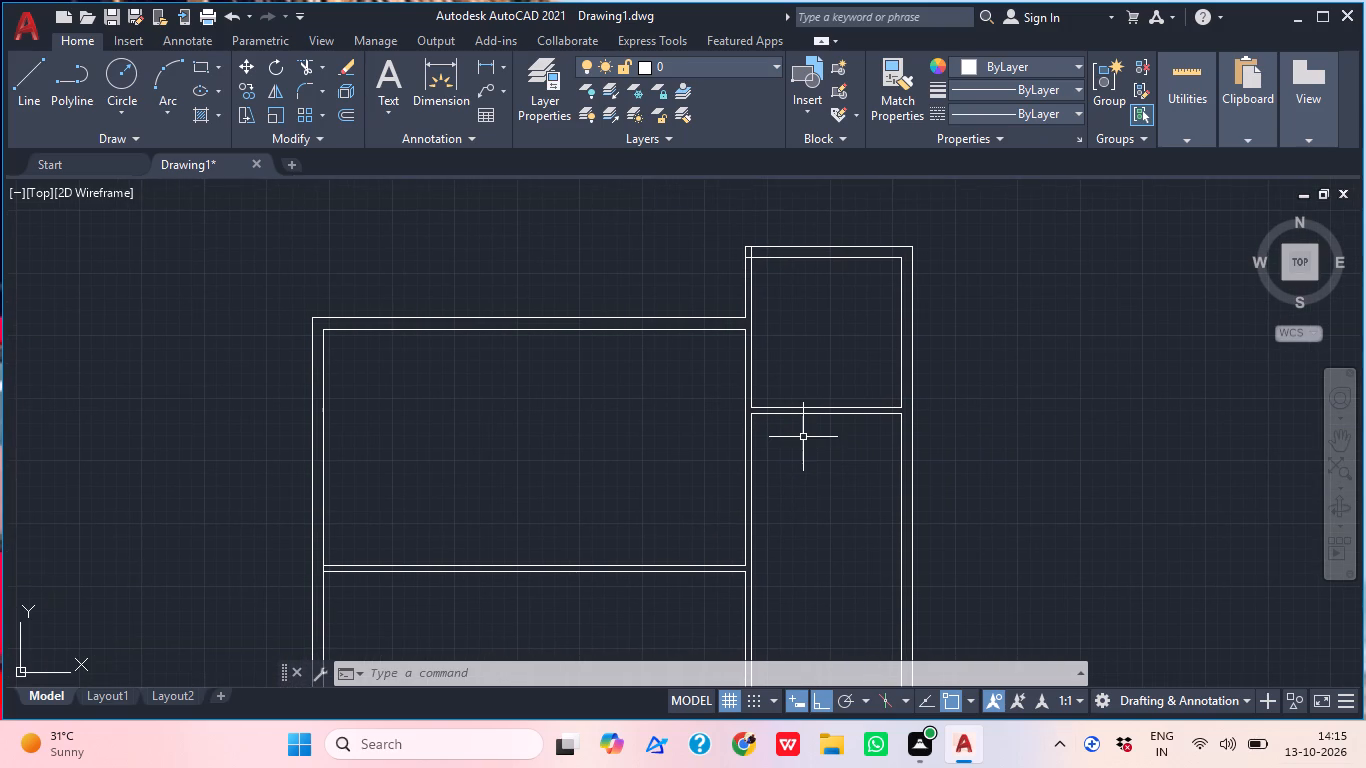
pyautogui.press('o')
pyautogui.press('space')
pyautogui.moveTo(831, 454); pyautogui.dragTo(841, 459, button='middle')
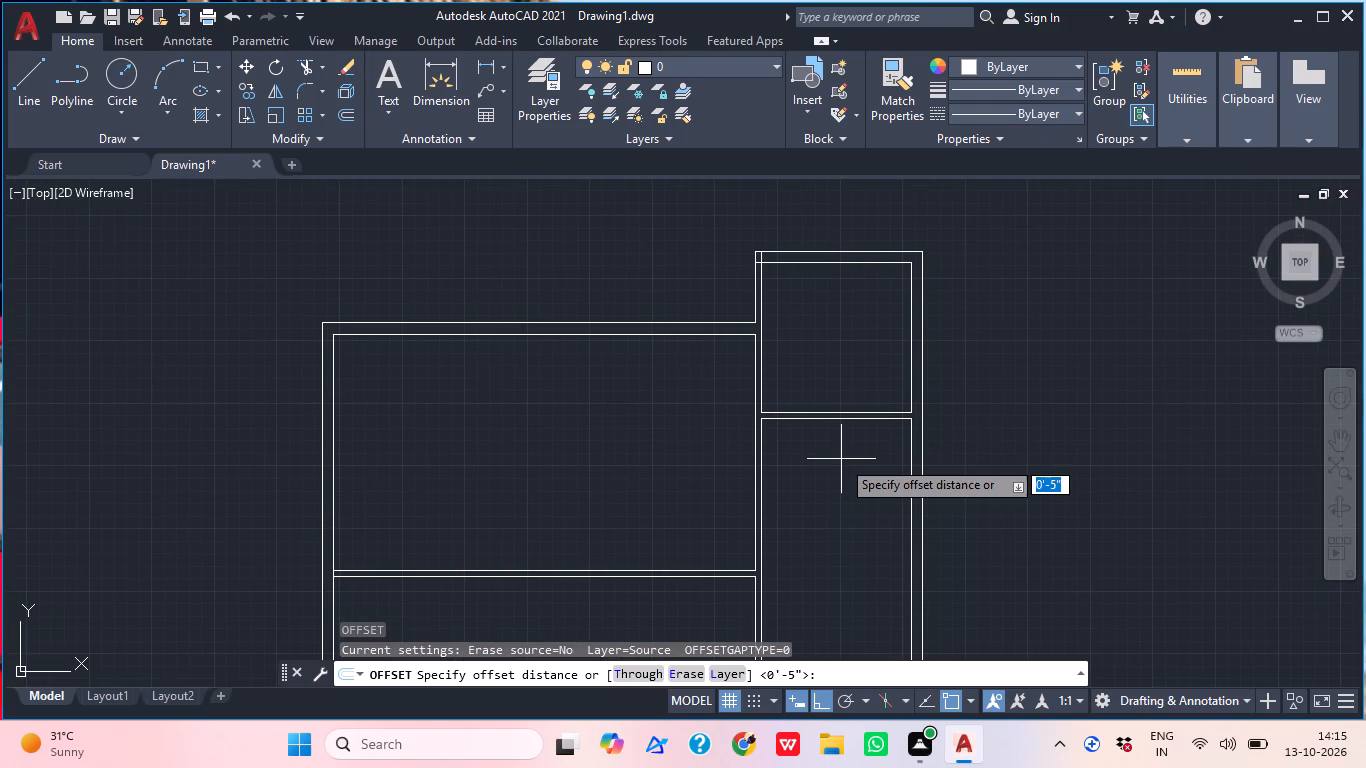
pyautogui.write('10')
pyautogui.press('BackSpace')
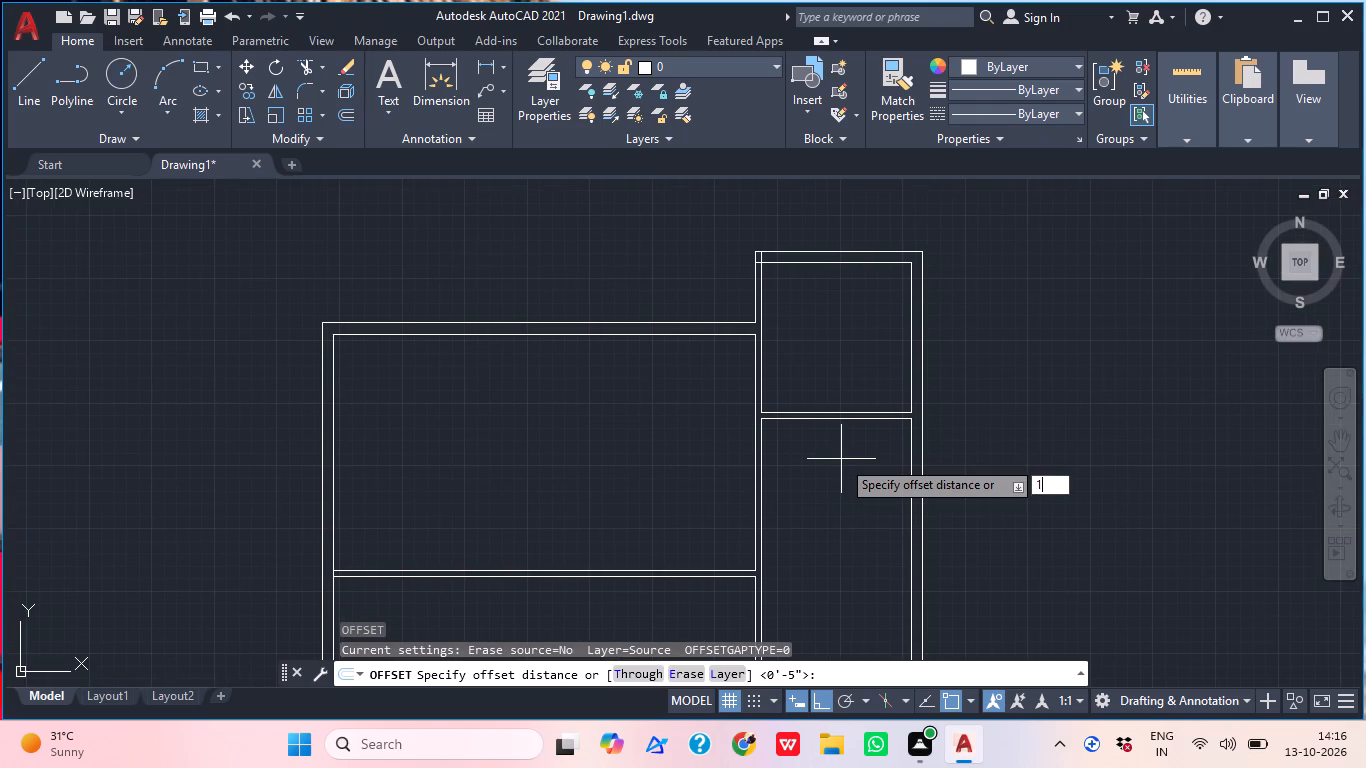
pyautogui.write("2'")
pyautogui.hotkey('shift', 'Return')
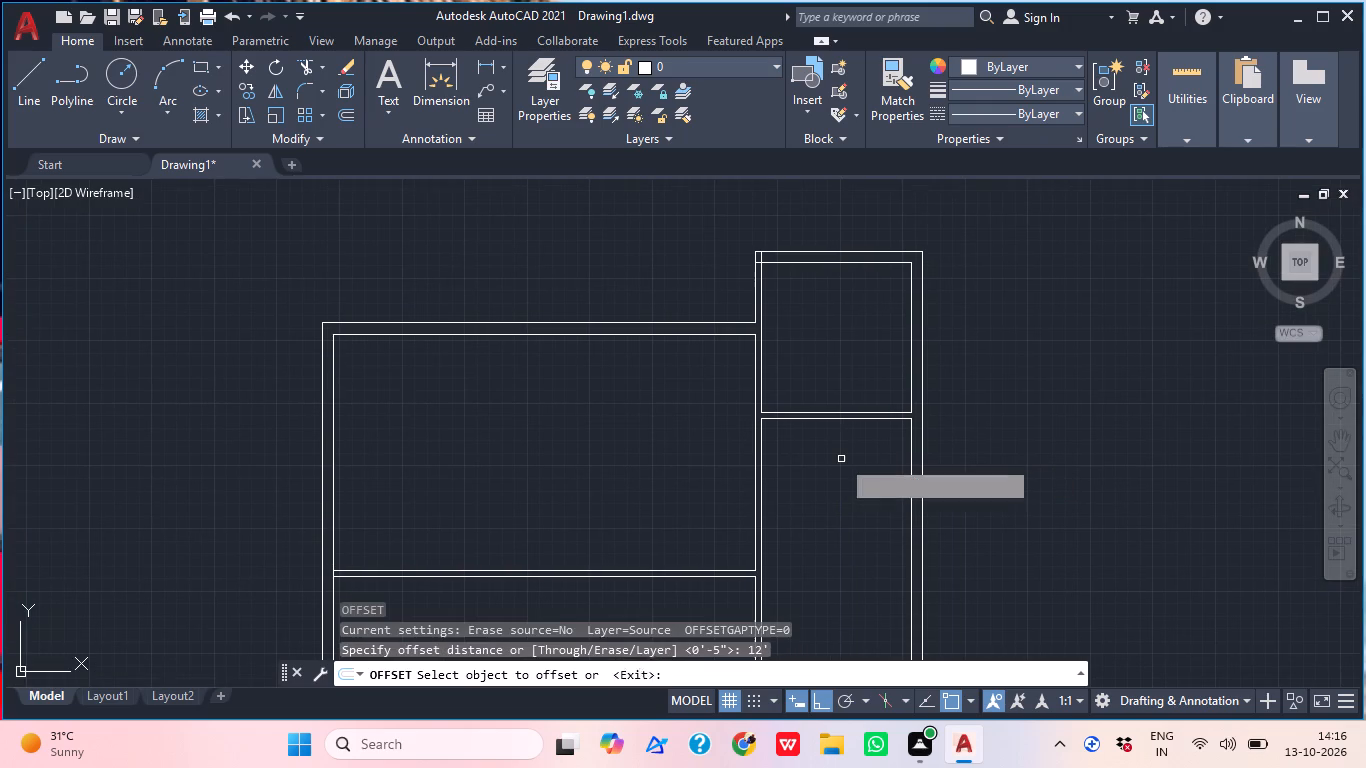
pyautogui.click(909, 475)
pyautogui.moveTo(708, 446); pyautogui.dragTo(680, 451)
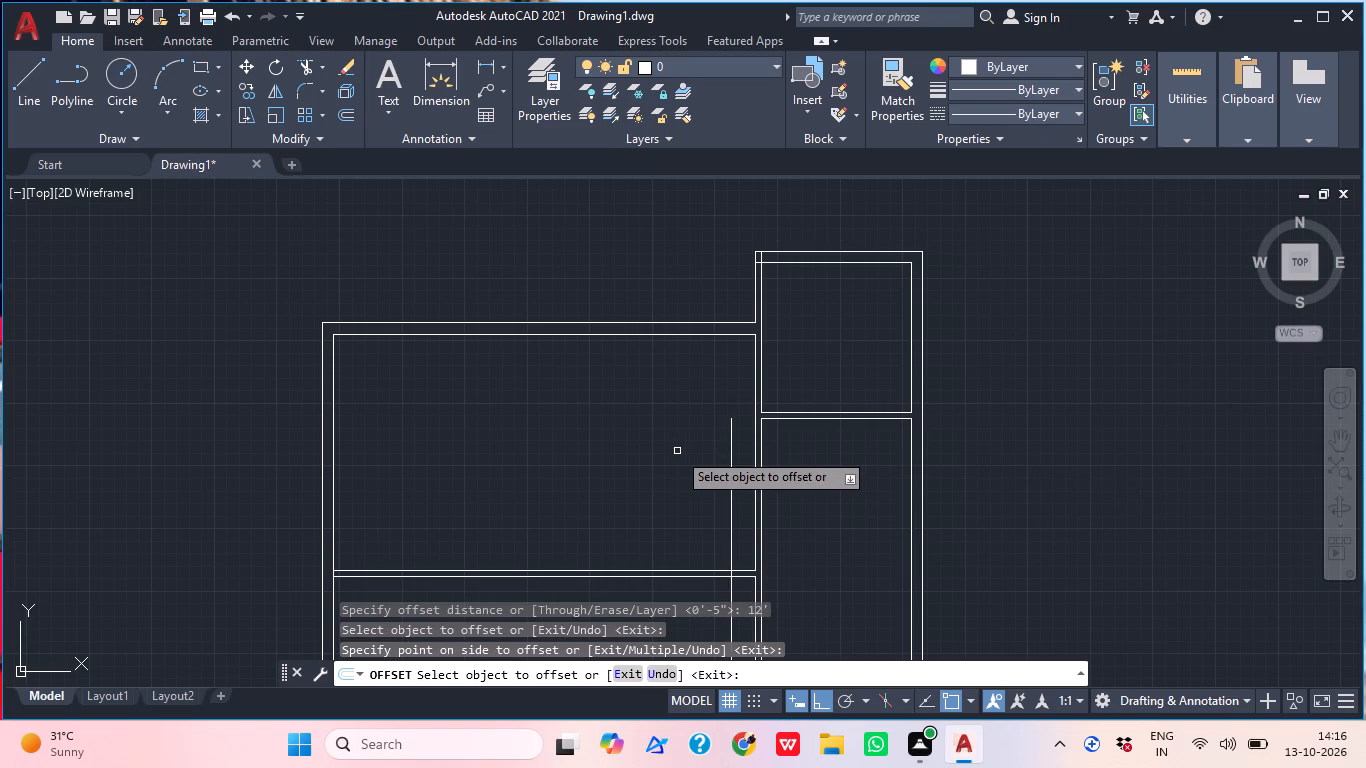
pyautogui.press('space')
# Offset the new vertical line 4.5" further left as the partition's second face.
pyautogui.press('space')
pyautogui.write('4.5"')
pyautogui.press('Return')
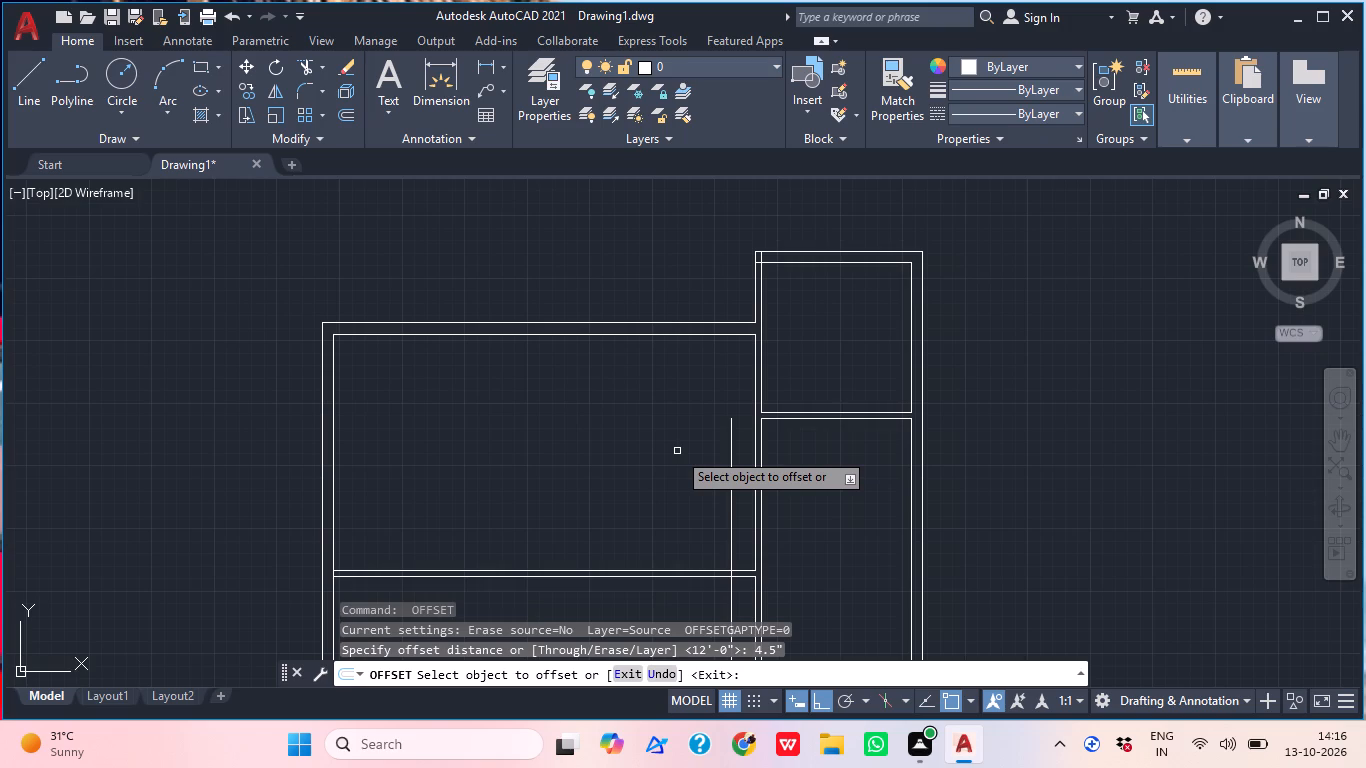
pyautogui.click(733, 468)
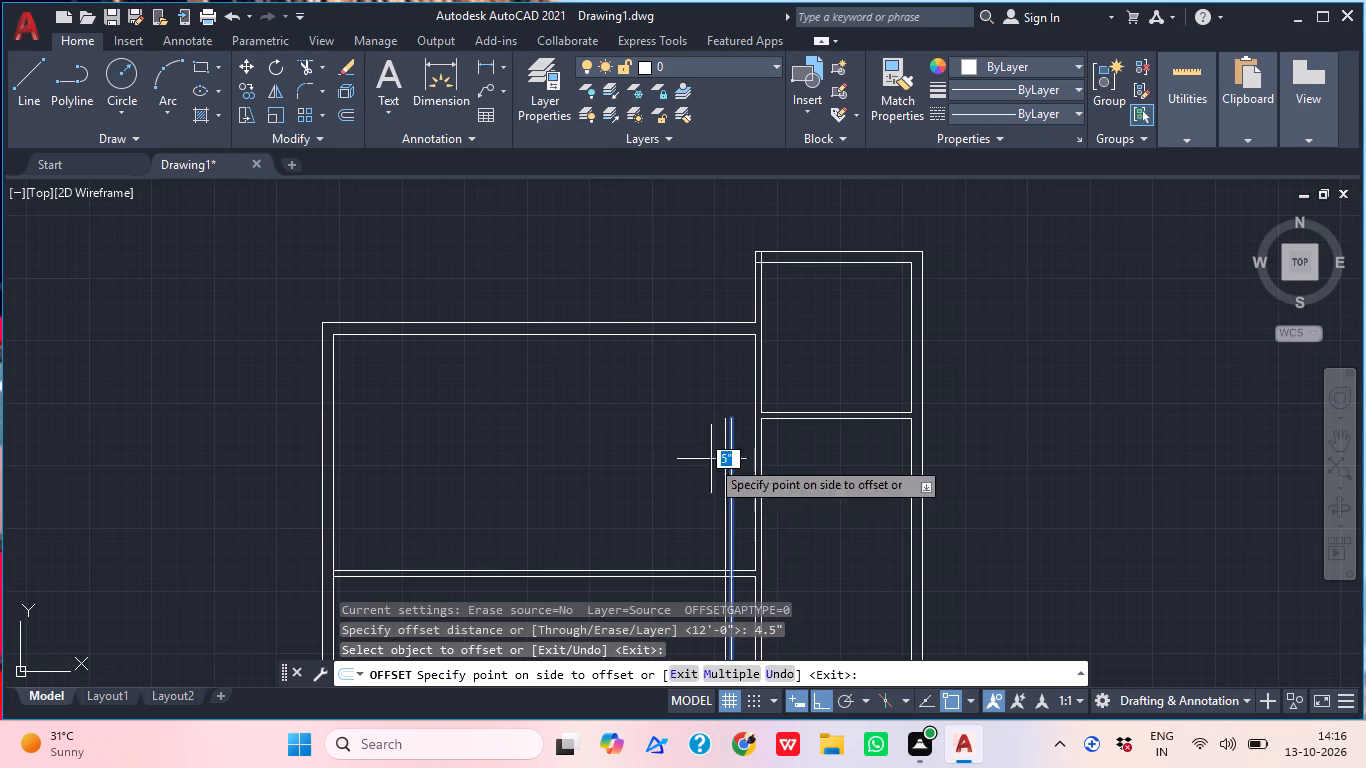
pyautogui.click(654, 456)
pyautogui.press('Escape')
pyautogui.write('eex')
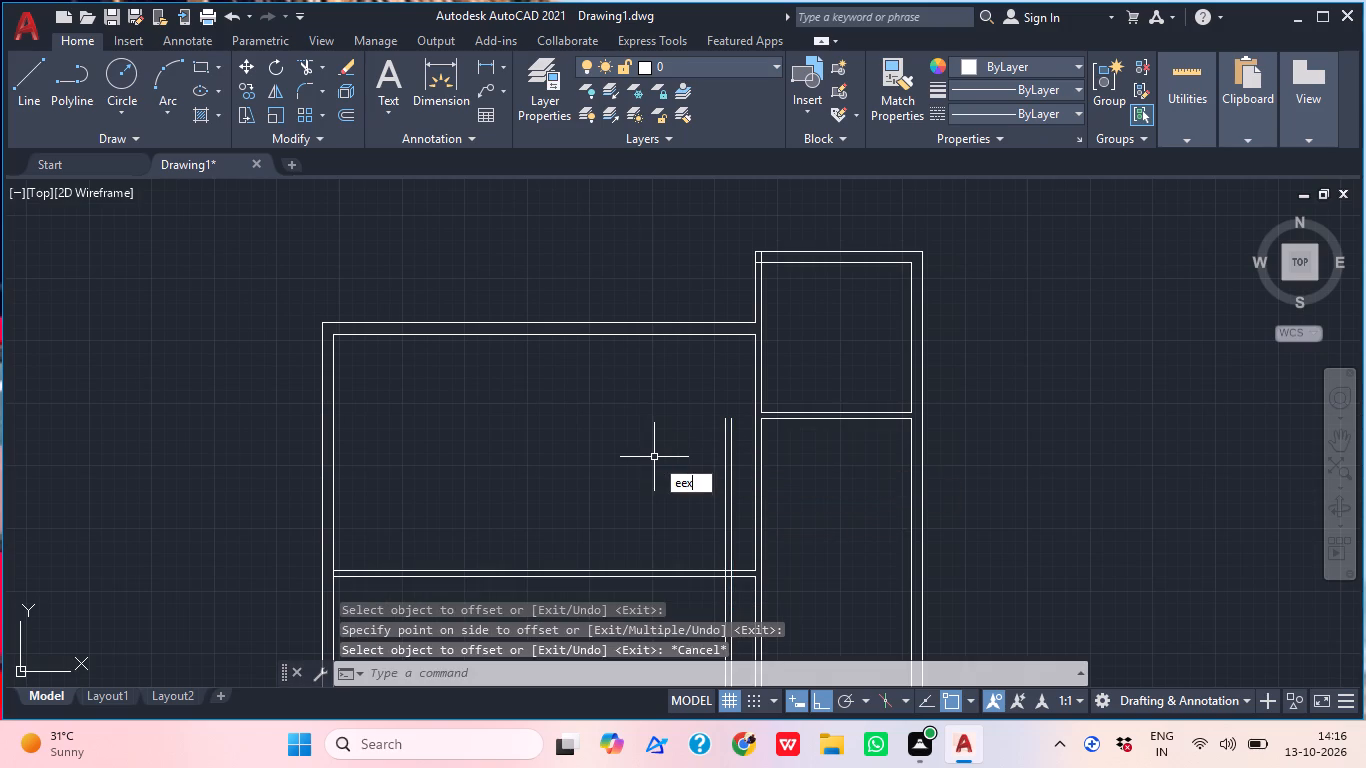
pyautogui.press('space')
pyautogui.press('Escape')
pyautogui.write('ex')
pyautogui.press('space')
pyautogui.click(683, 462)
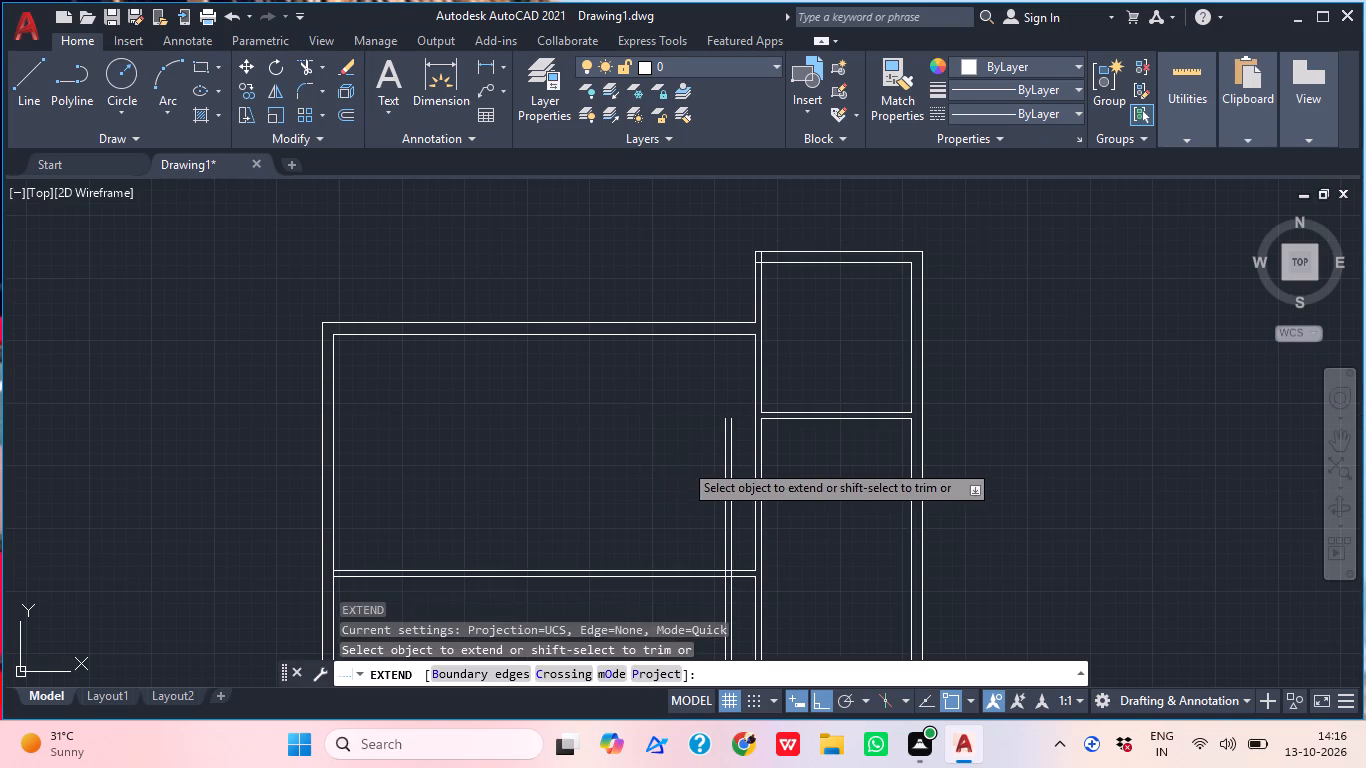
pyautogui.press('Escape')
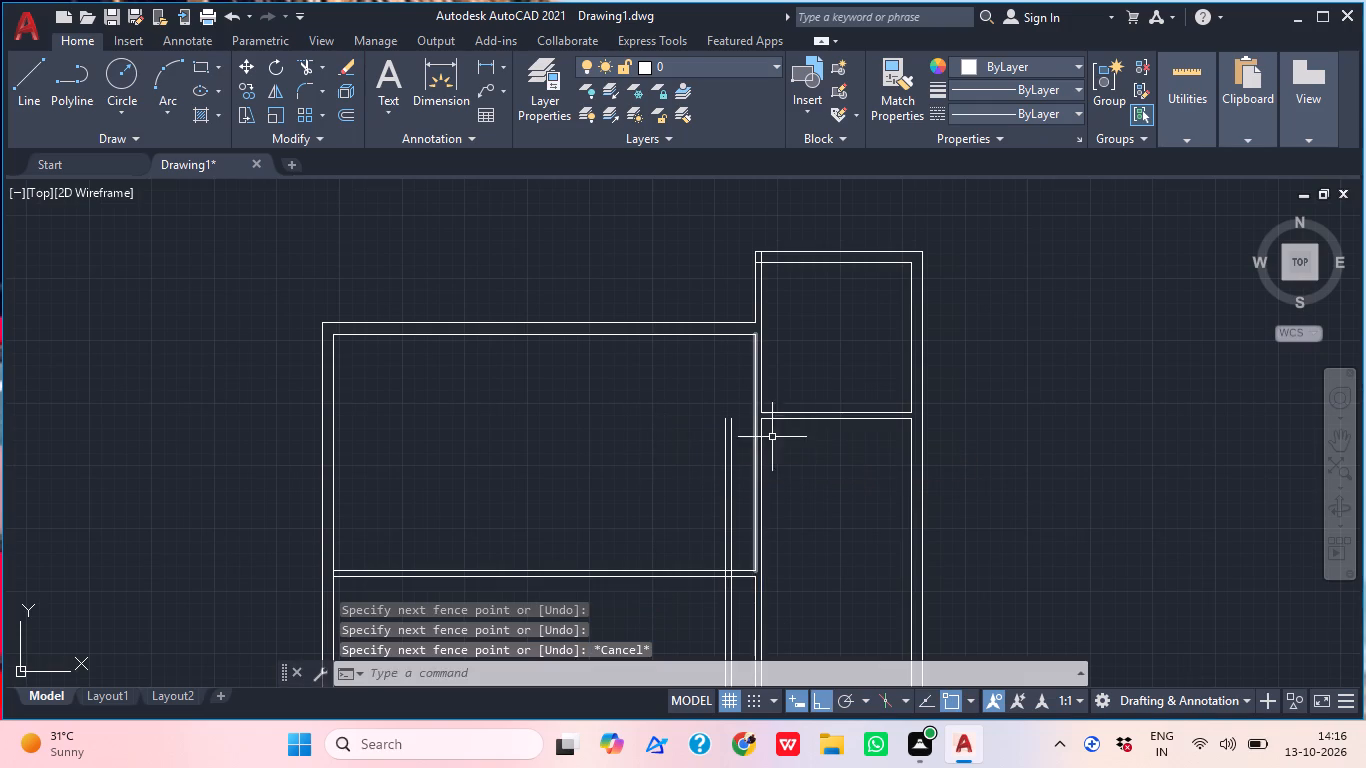
# Extend the right rooms' two horizontal partition lines leftward to reach the new vertical partition's far face.
pyautogui.press('space')
pyautogui.click(796, 434)
pyautogui.click(783, 374)
pyautogui.click(786, 441)
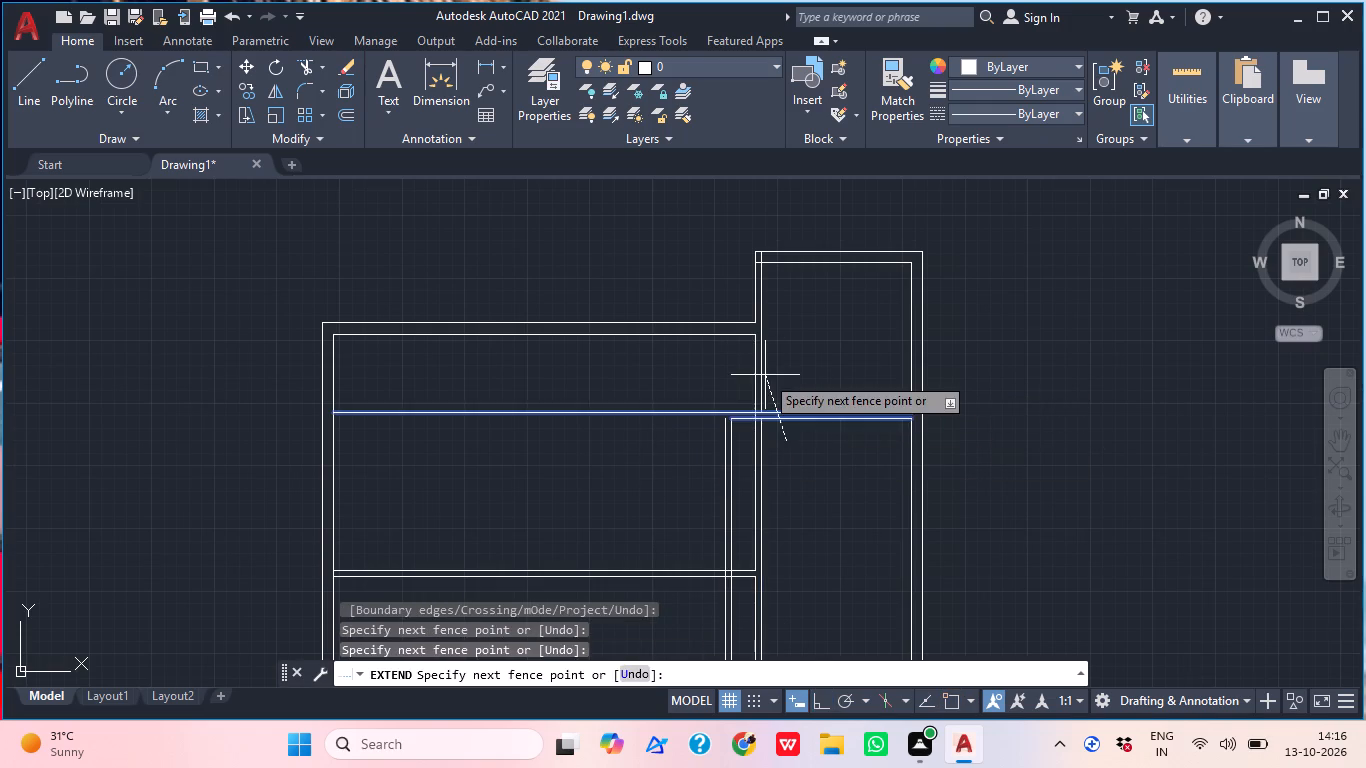
pyautogui.click(765, 375)
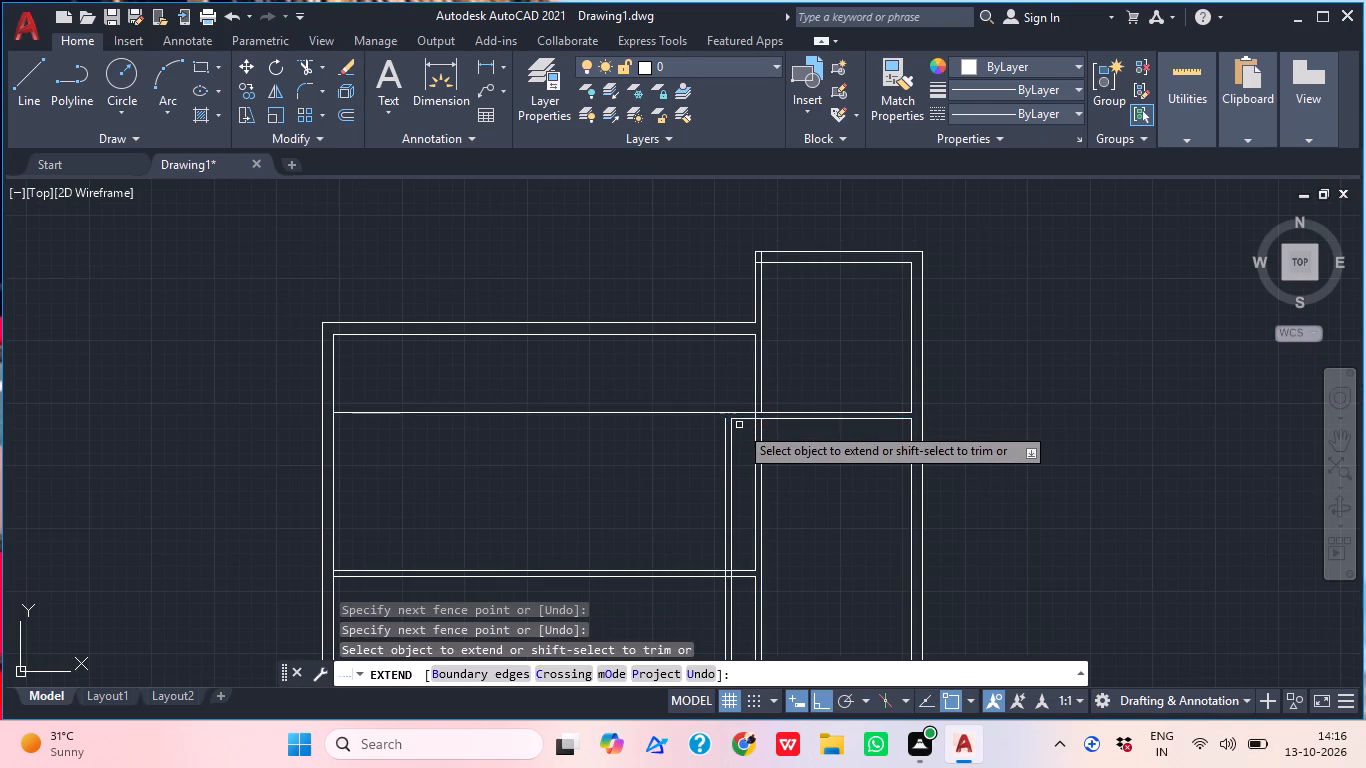
pyautogui.click(739, 425)
pyautogui.click(737, 397)
# Extend both new vertical partition lines up to the upper horizontal partition line.
pyautogui.scroll(2, 698, 427)
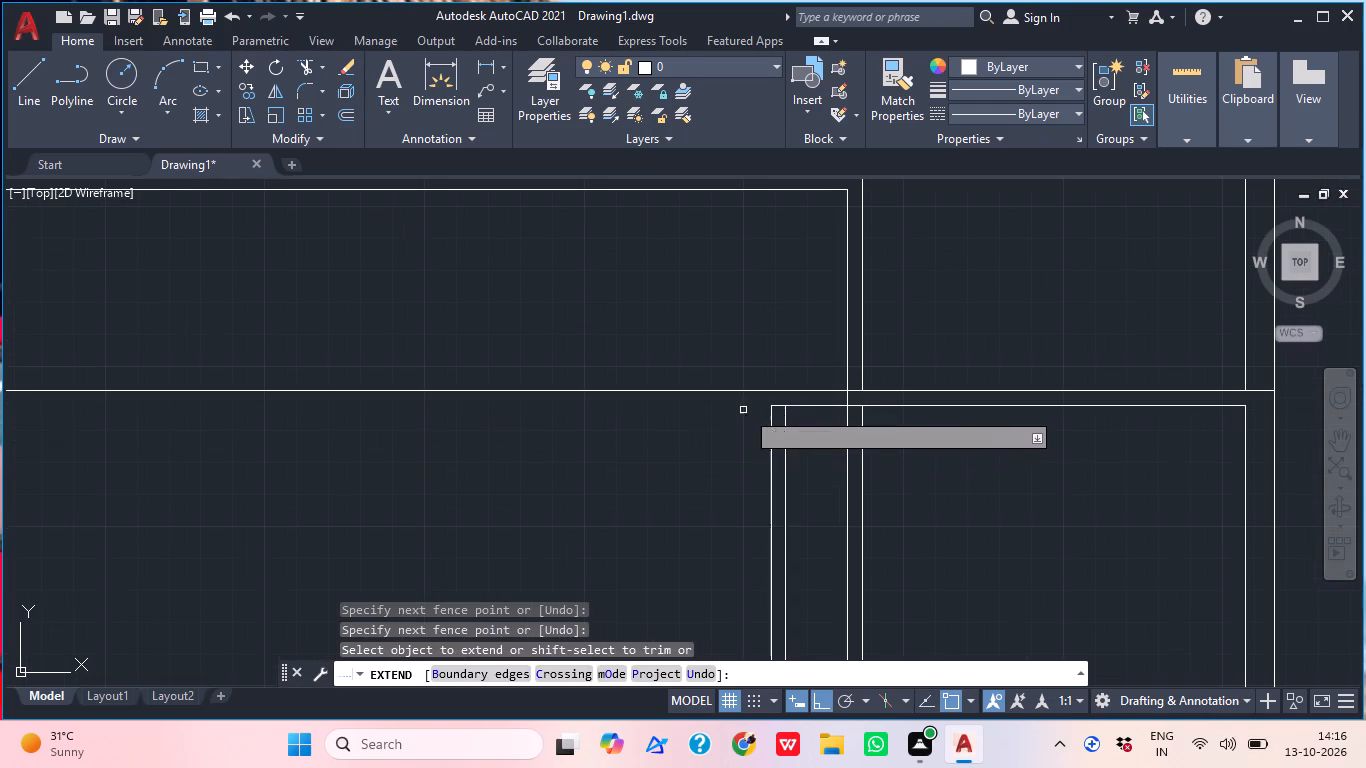
pyautogui.click(764, 440)
pyautogui.click(783, 431)
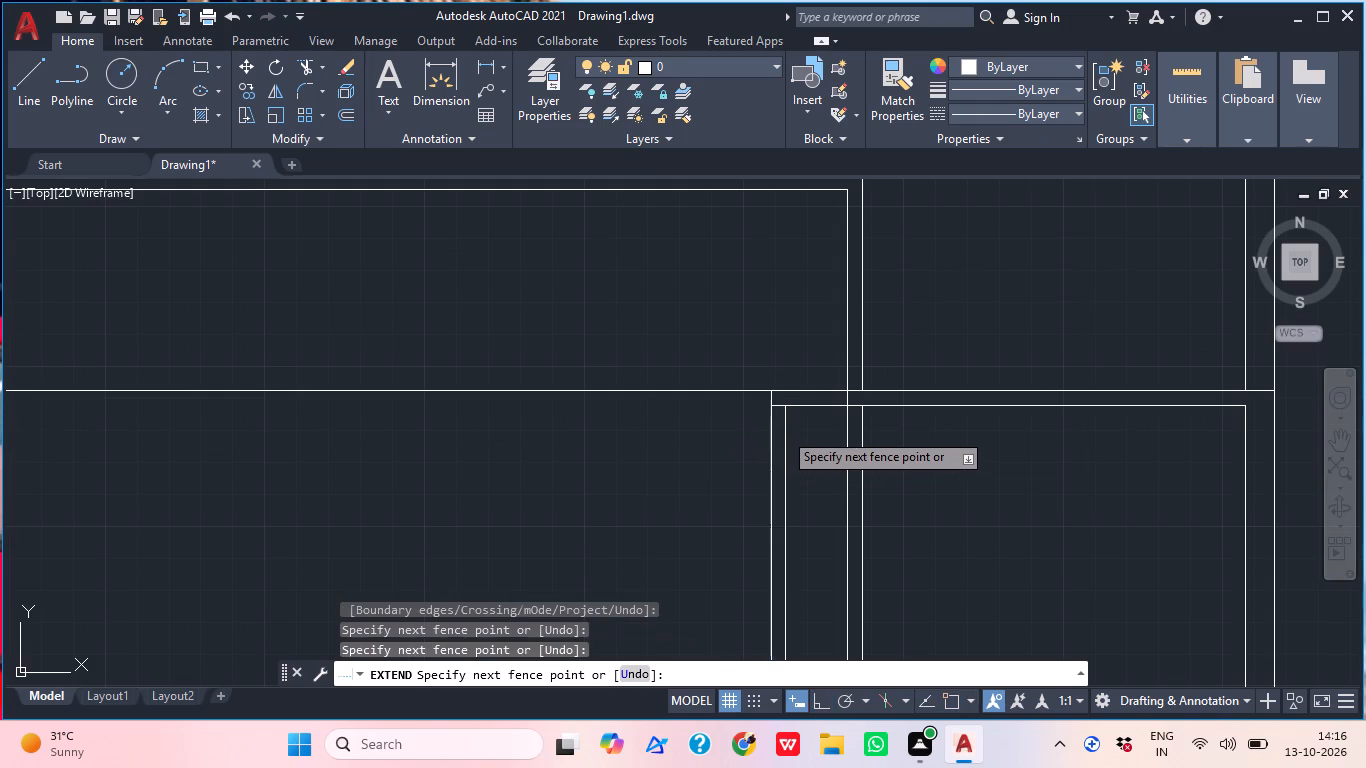
pyautogui.click(809, 431)
pyautogui.click(779, 420)
pyautogui.press('Escape')
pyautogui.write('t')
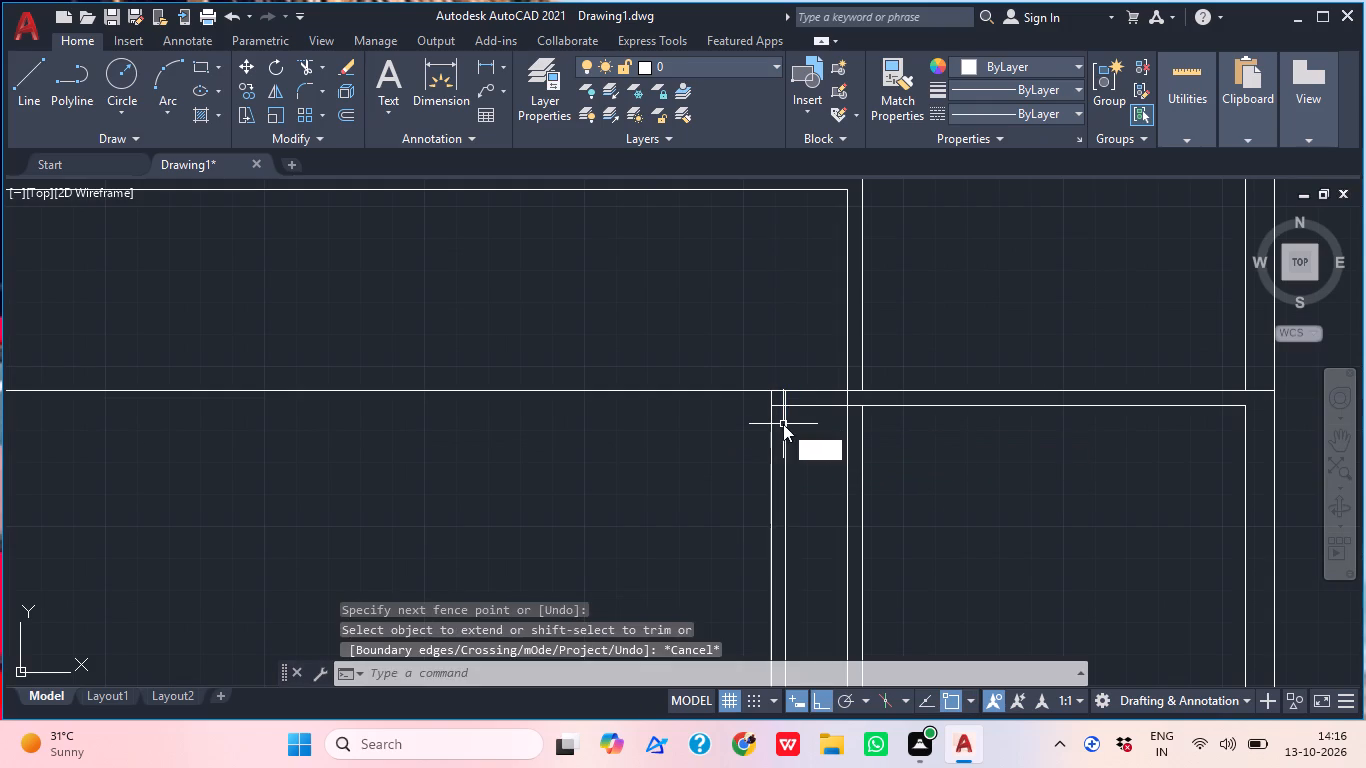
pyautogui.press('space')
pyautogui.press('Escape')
# Trim the extended upper horizontal line where it crosses the left room beyond the new vertical partition.
pyautogui.write('tr')
pyautogui.press('space')
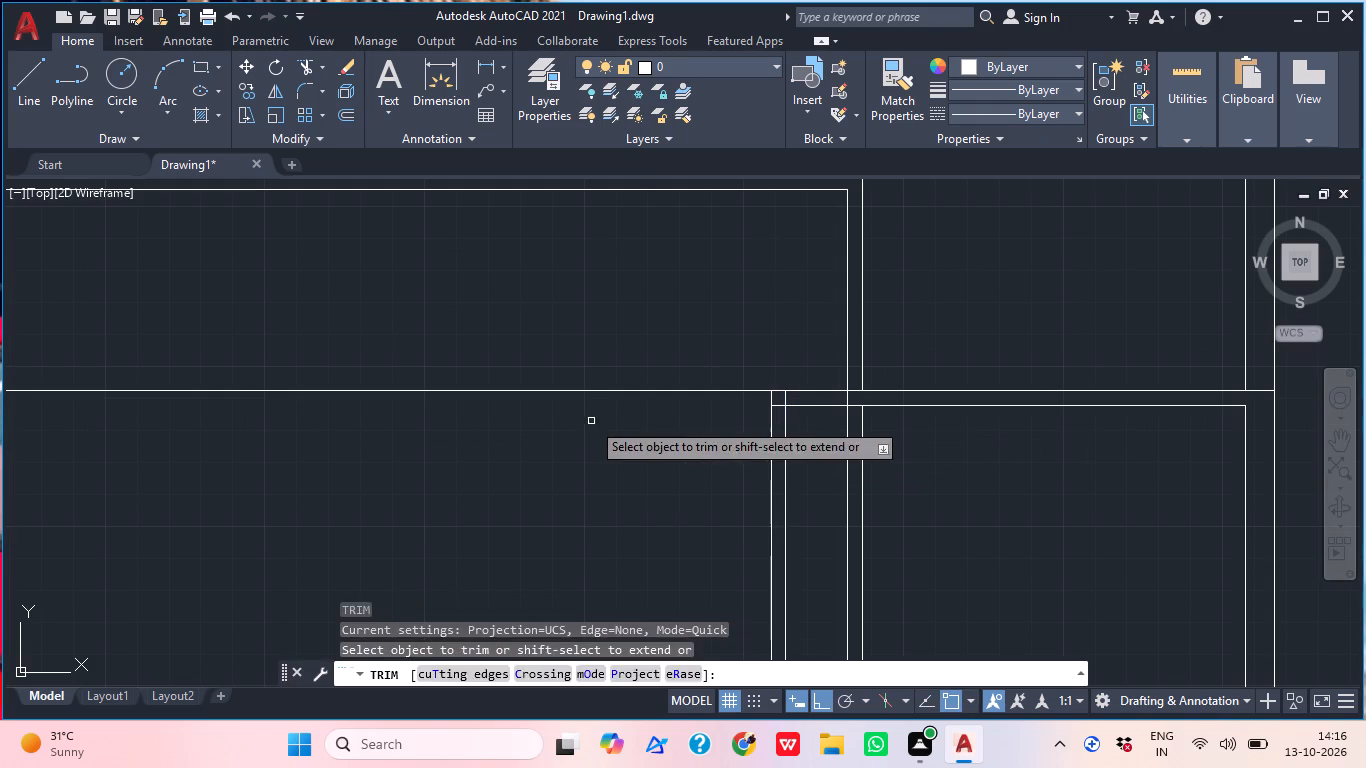
pyautogui.click(591, 421)
pyautogui.click(591, 363)
pyautogui.press('Escape')
# Trim the old vertical partition's two lines just below the right rooms' horizontal partition.
pyautogui.write('tr')
pyautogui.press('space')
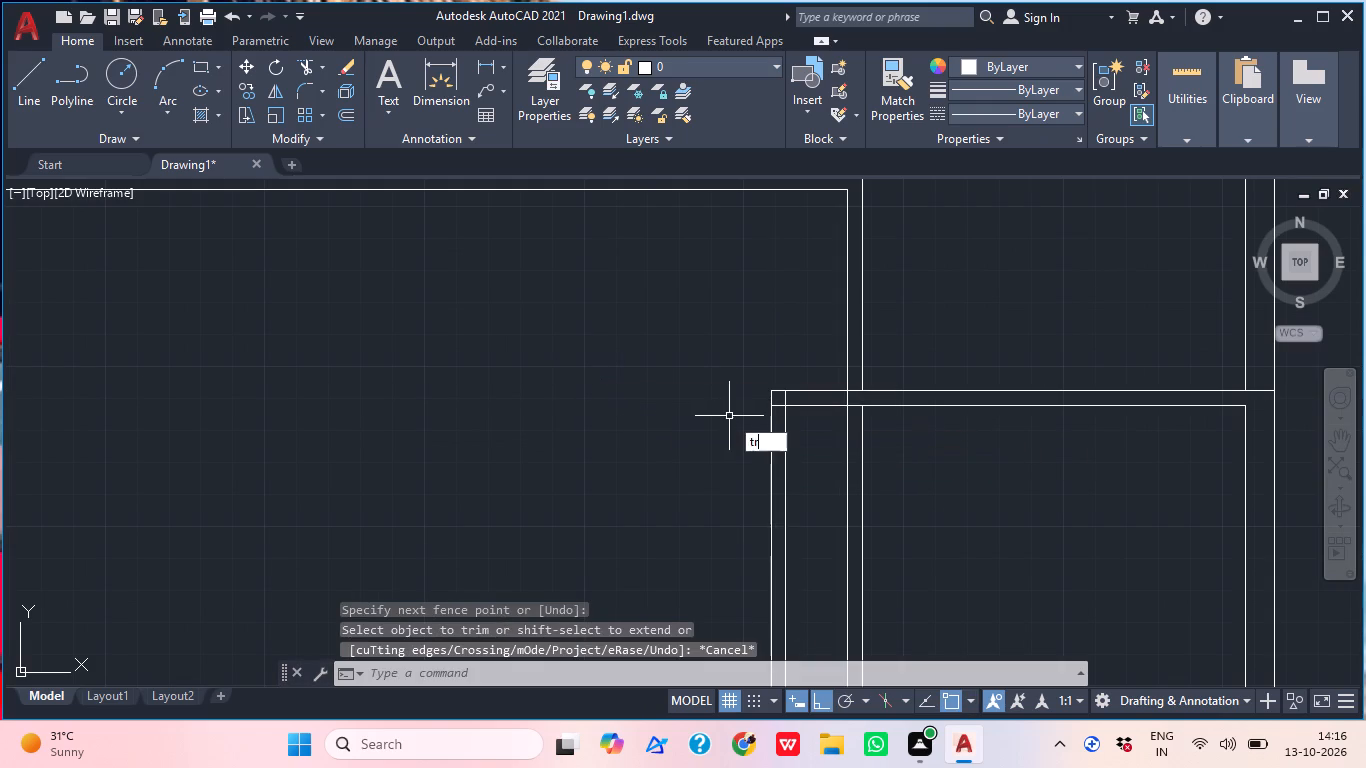
pyautogui.scroll(1, 771, 410)
pyautogui.moveTo(828, 428); pyautogui.dragTo(656, 458, button='middle')
pyautogui.scroll(-1, 658, 458)
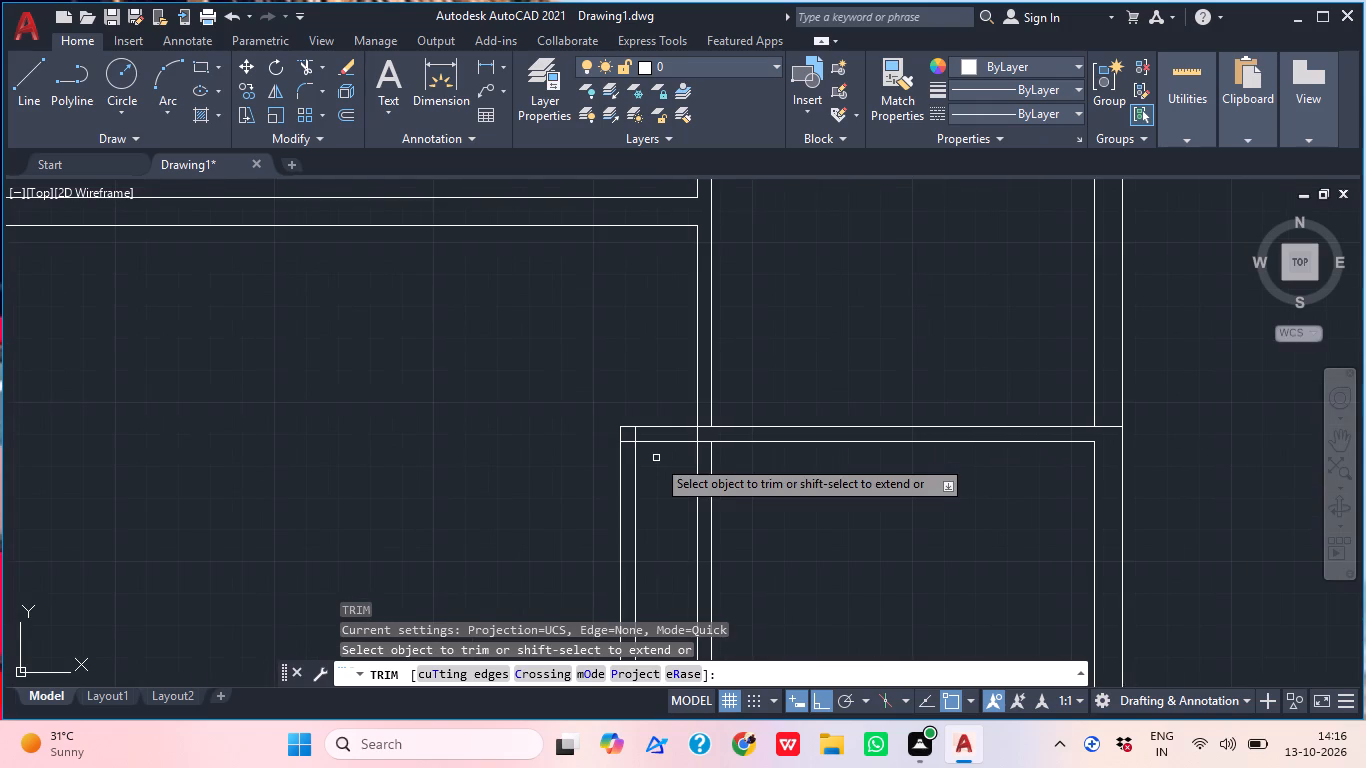
pyautogui.moveTo(803, 502); pyautogui.dragTo(755, 391, button='middle')
pyautogui.click(748, 447)
pyautogui.click(634, 441)
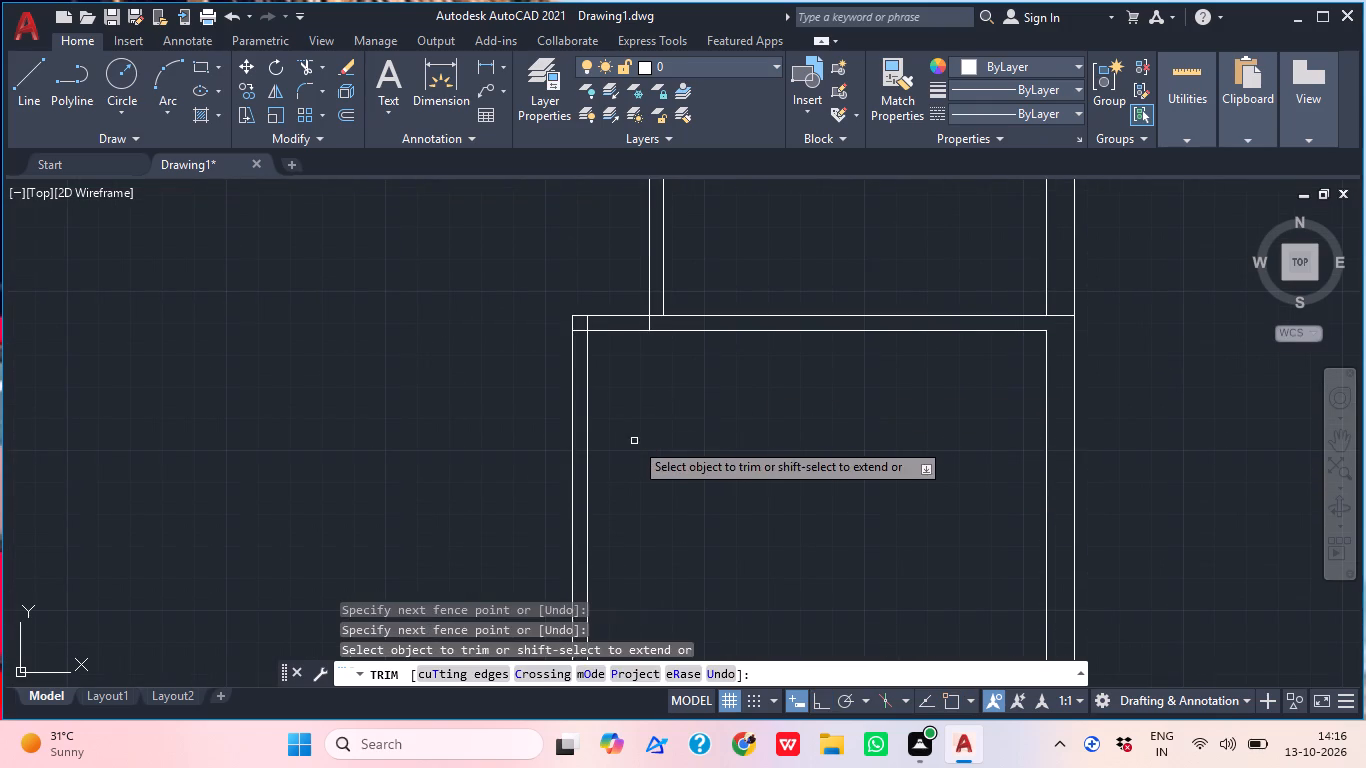
pyautogui.moveTo(654, 380); pyautogui.dragTo(685, 457, button='middle')
pyautogui.scroll(-2, 685, 456)
pyautogui.moveTo(712, 508); pyautogui.dragTo(716, 447, button='middle')
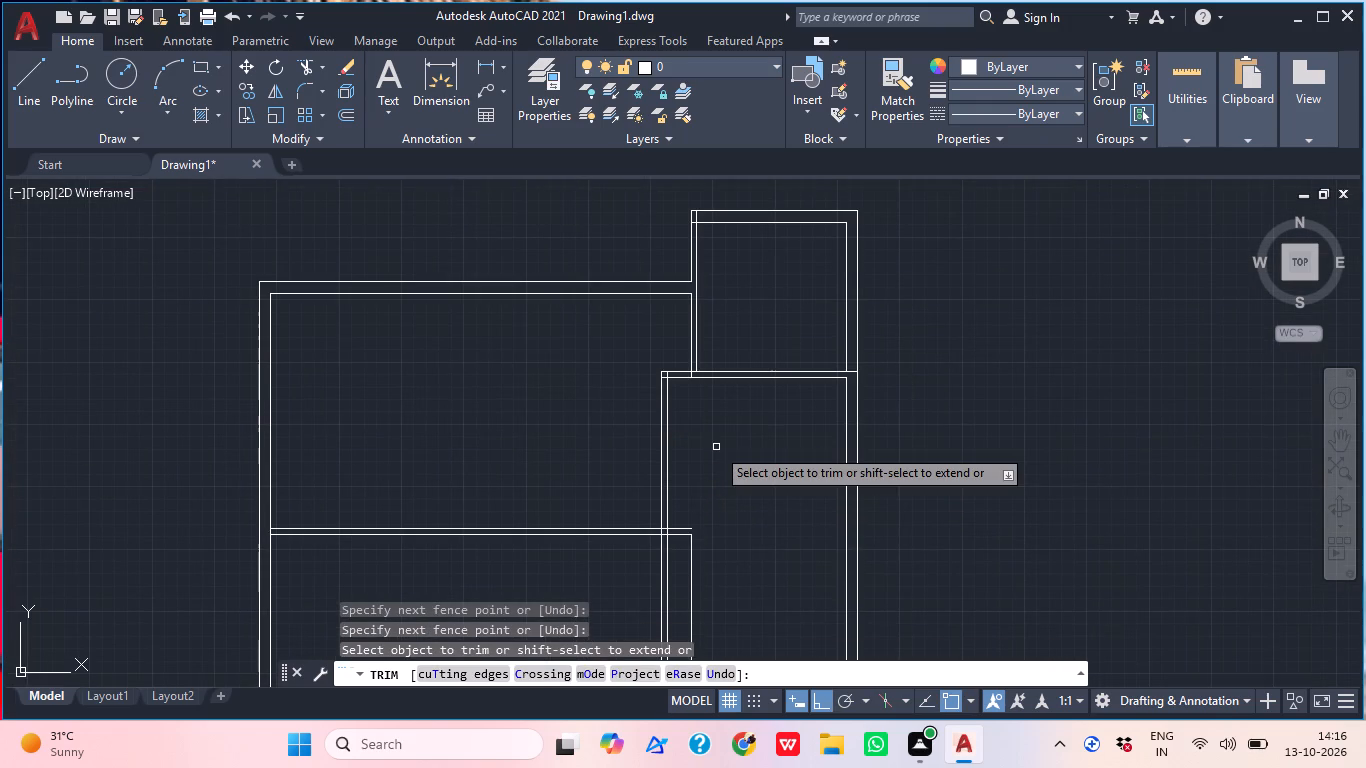
pyautogui.press('Escape')
# Trim the old vertical partition's stub inside the horizontal partition and the upper horizontal segment between the vertical partition's faces.
pyautogui.scroll(2, 713, 347)
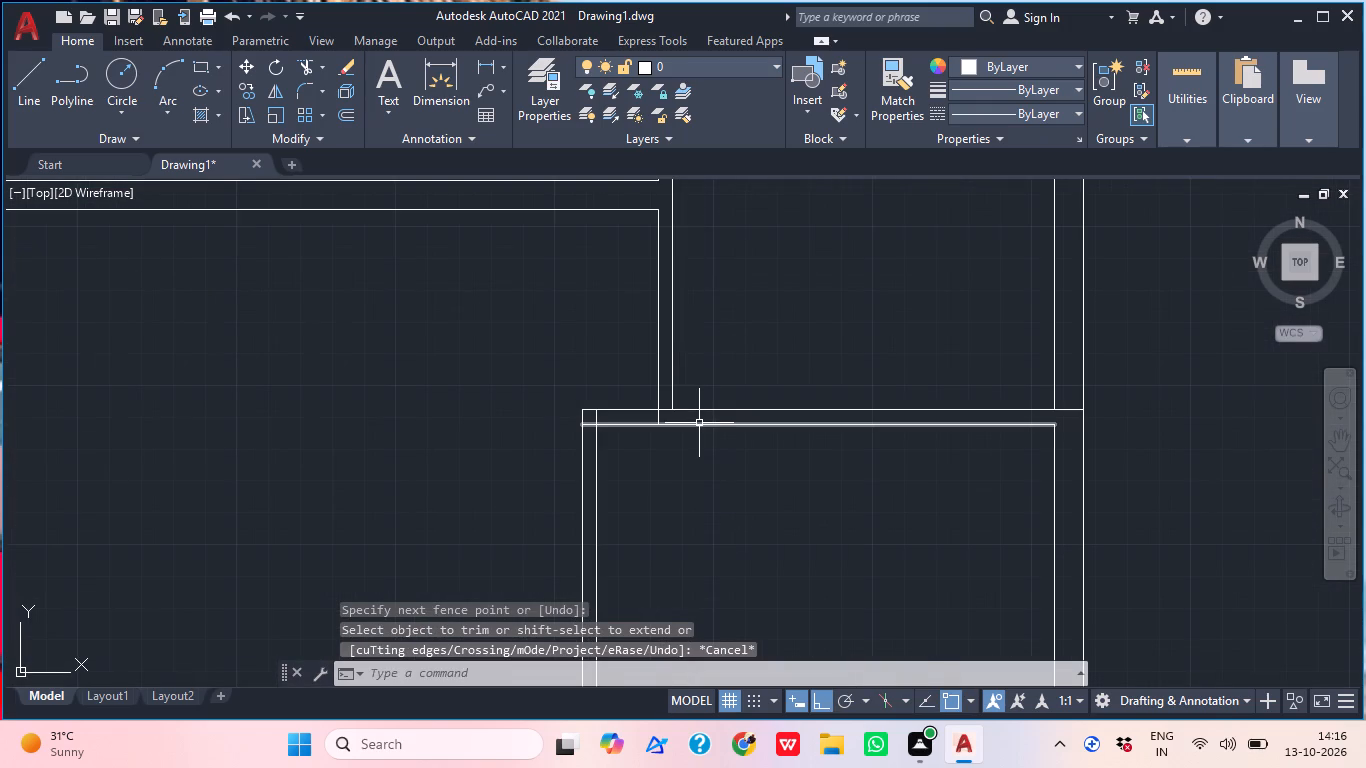
pyautogui.write('tr')
pyautogui.press('space')
pyautogui.scroll(2, 662, 423)
pyautogui.click(659, 419)
pyautogui.click(615, 409)
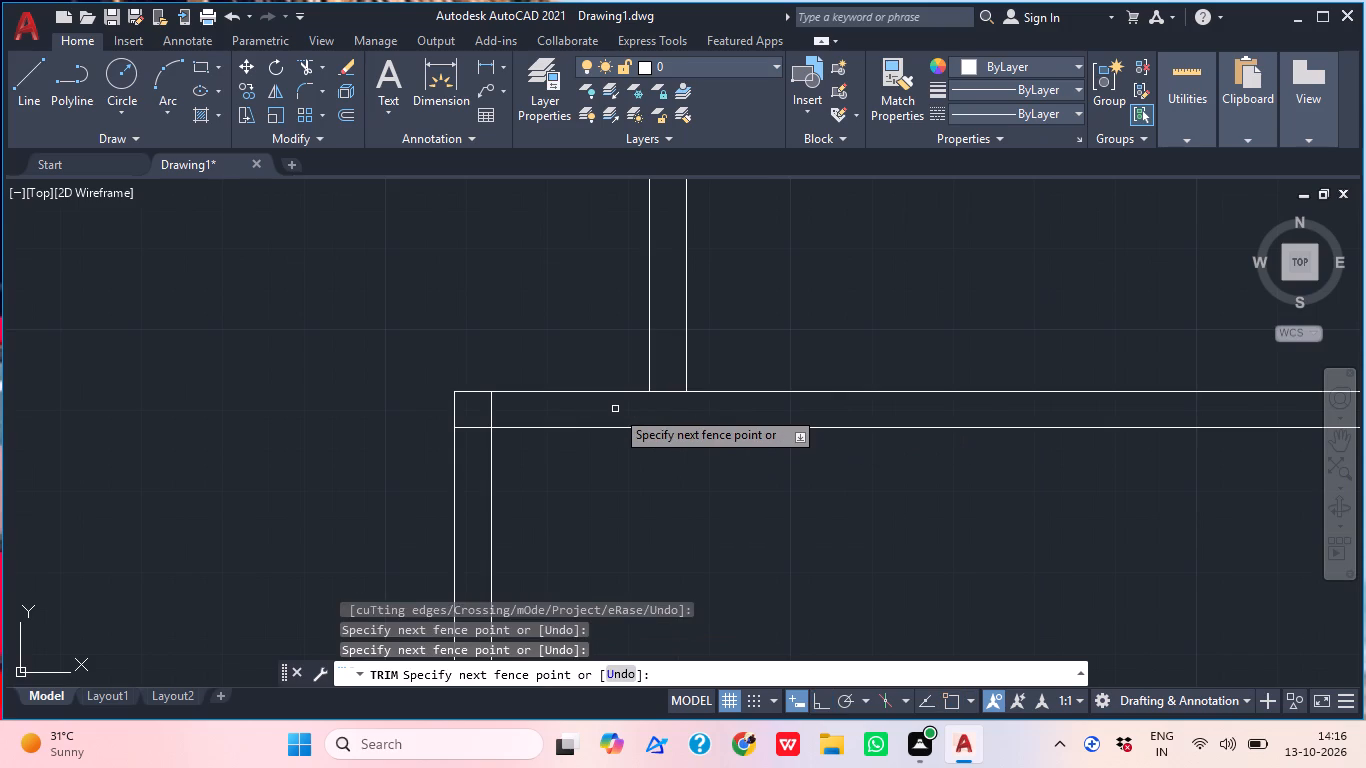
pyautogui.click(681, 397)
pyautogui.click(668, 382)
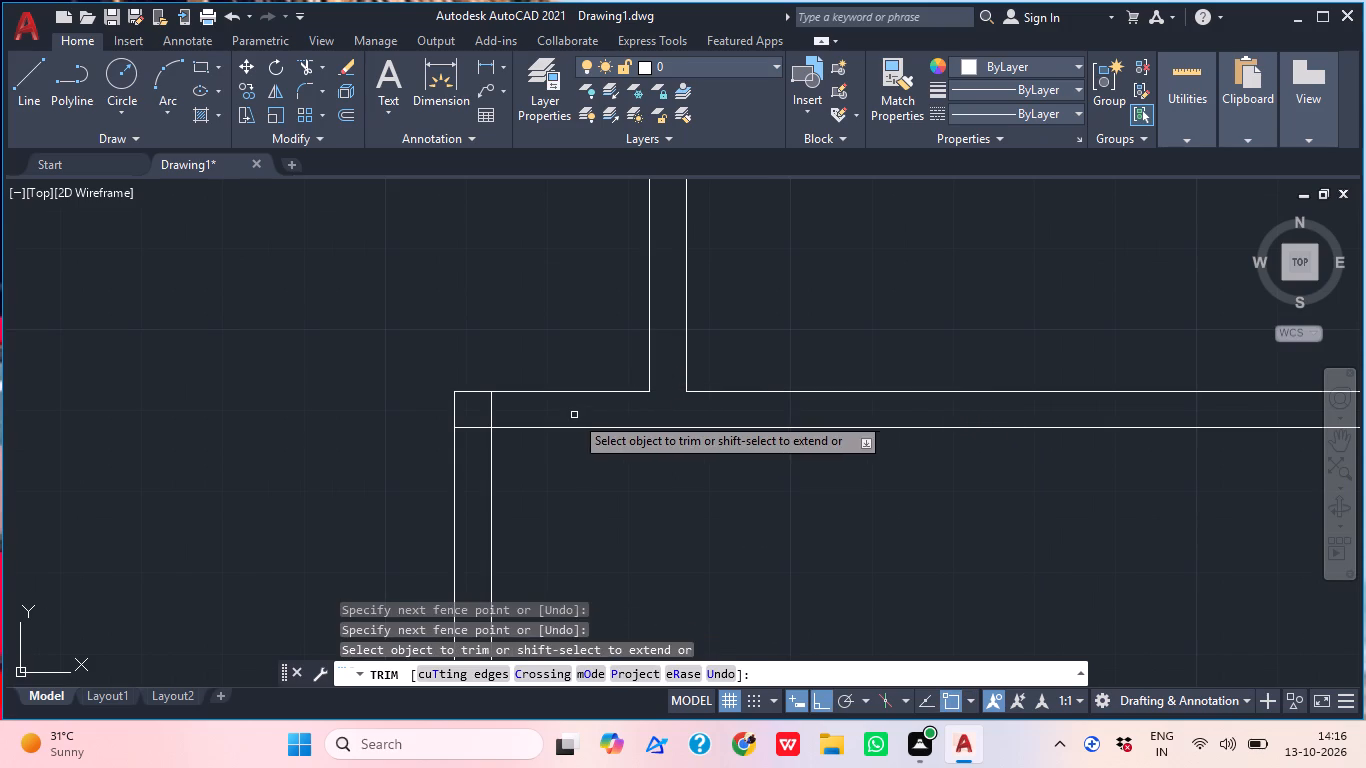
# Trim the overlapping vertical and horizontal line stubs inside the new partition's upper-left corner.
pyautogui.click(540, 415)
pyautogui.click(458, 411)
pyautogui.click(474, 420)
pyautogui.click(474, 424)
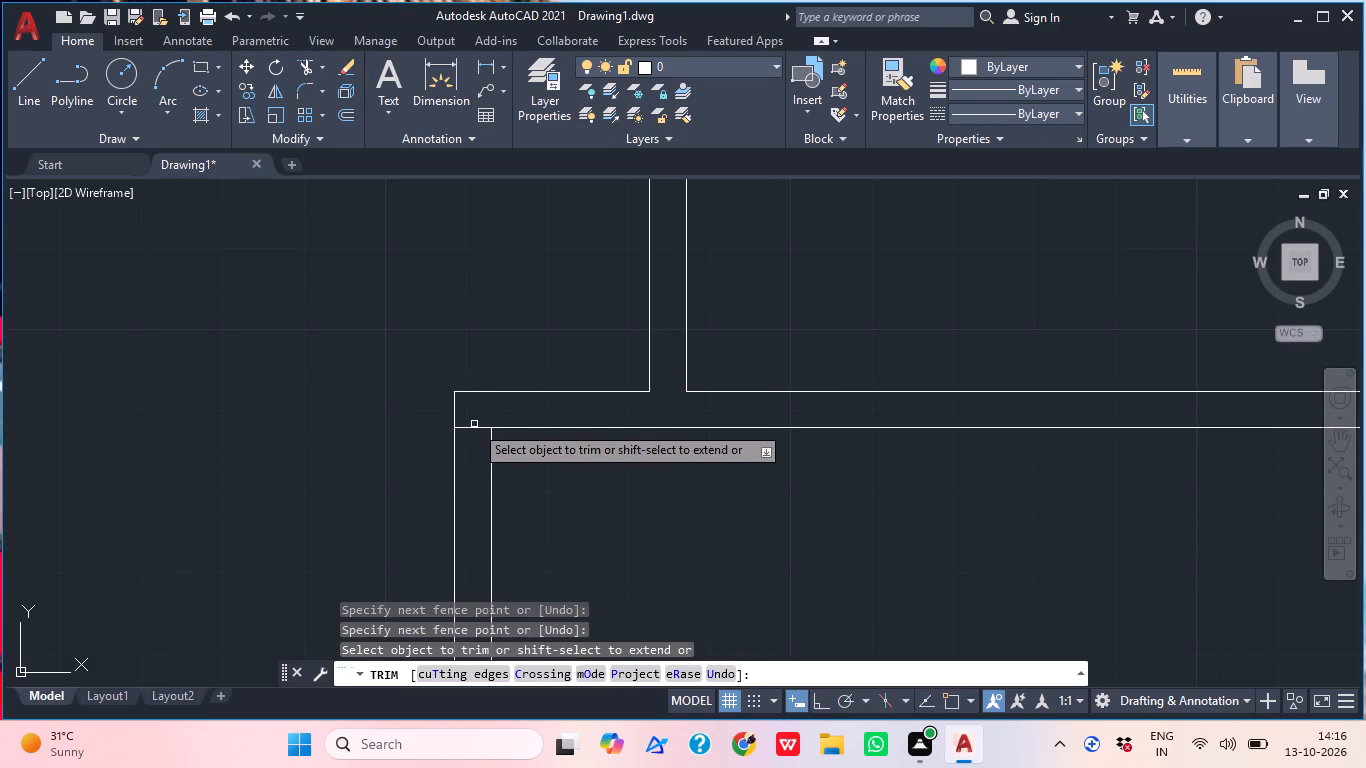
pyautogui.click(474, 424)
pyautogui.click(475, 439)
pyautogui.click(475, 417)
pyautogui.scroll(-2, 480, 417)
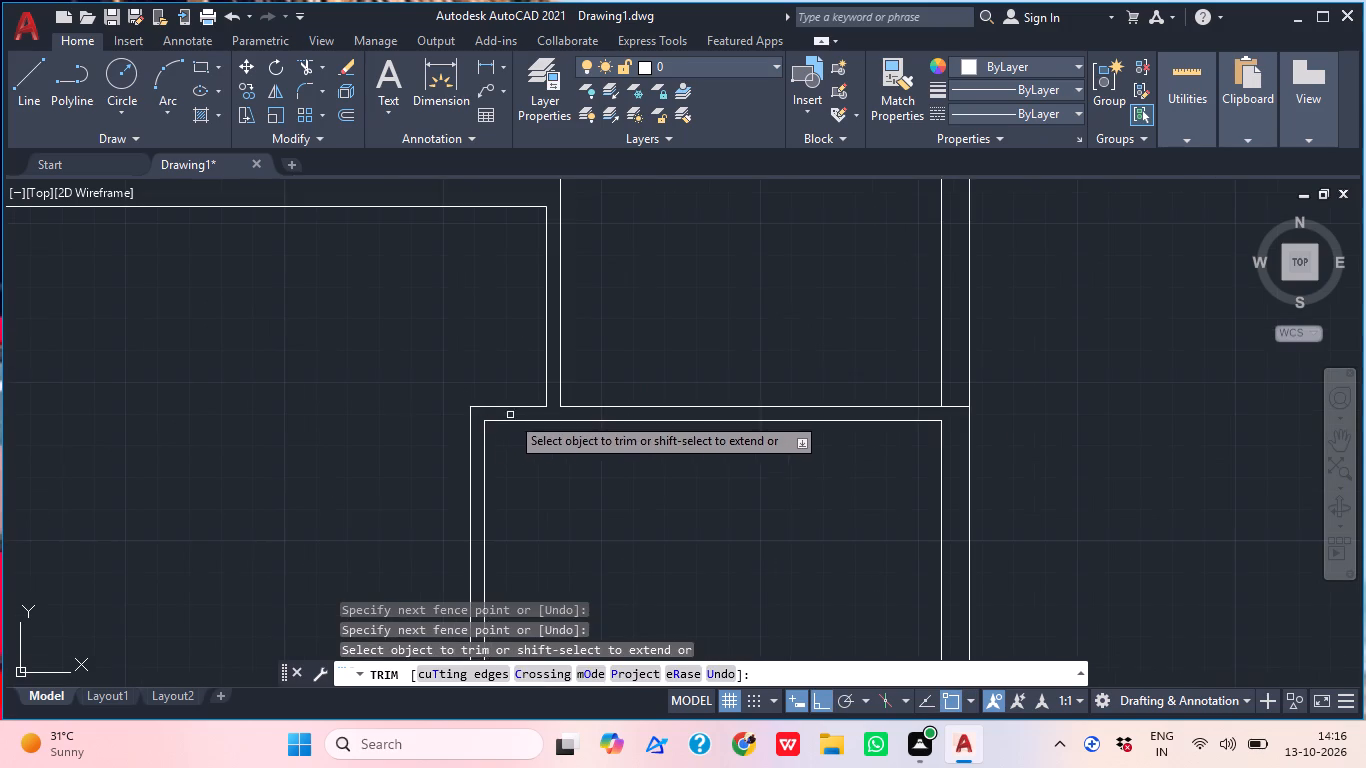
pyautogui.press('Escape')
# Trim the horizontal partition line's stub inside the right outer wall.
pyautogui.scroll(-1, 661, 427)
pyautogui.scroll(-1, 760, 458)
pyautogui.moveTo(760, 458); pyautogui.dragTo(771, 397, button='middle')
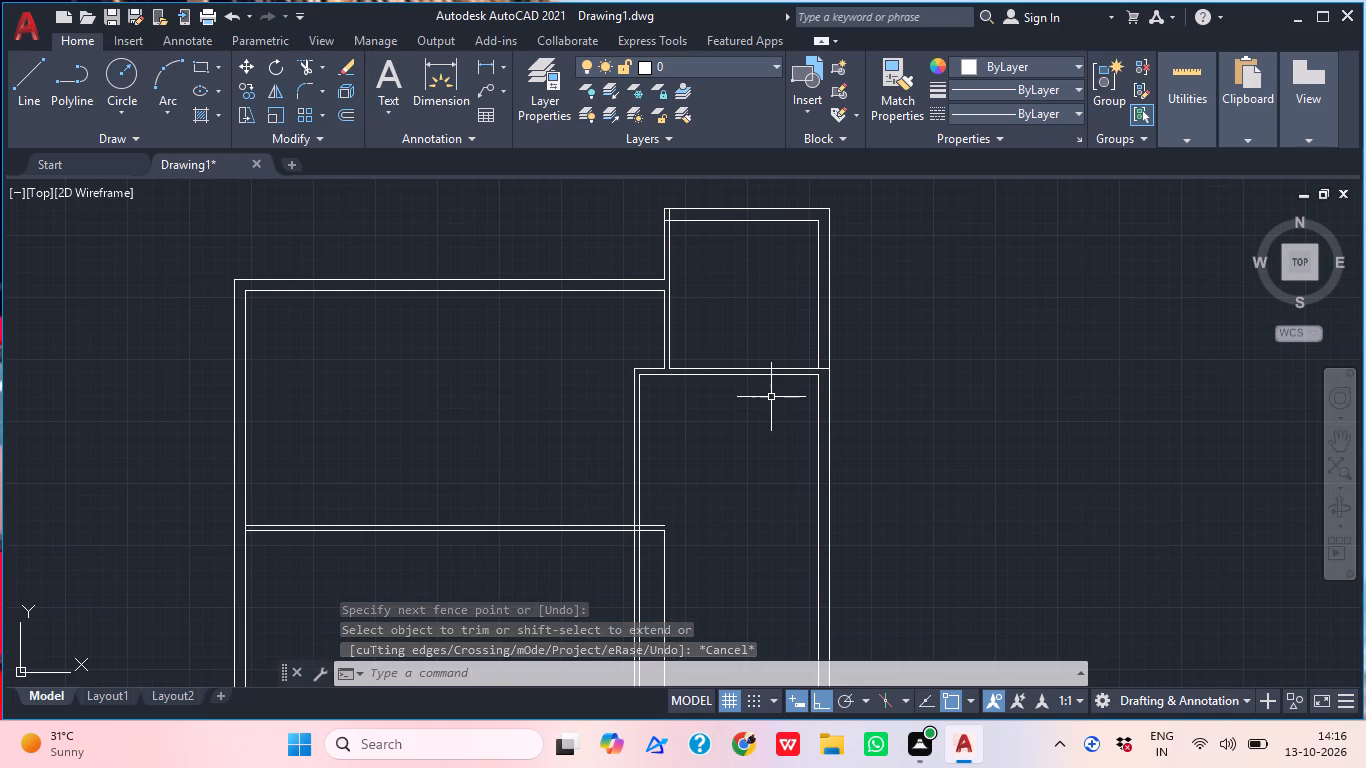
pyautogui.press('space')
pyautogui.scroll(2, 810, 352)
pyautogui.click(852, 412)
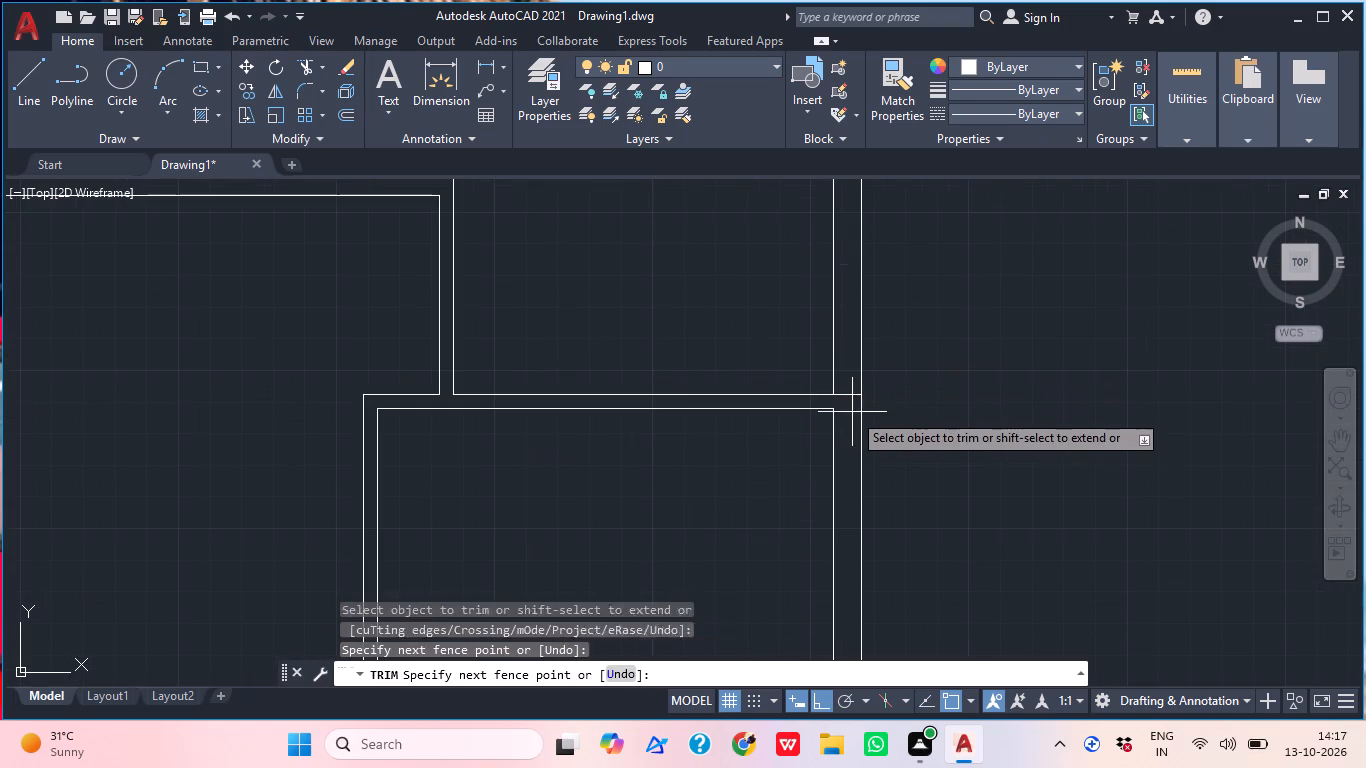
pyautogui.click(847, 387)
pyautogui.press('Escape')
# Trim the left room's horizontal partition ends and the remaining old vertical line to the right of the new vertical partition.
pyautogui.scroll(-4, 774, 400)
pyautogui.moveTo(766, 427); pyautogui.dragTo(766, 357, button='middle')
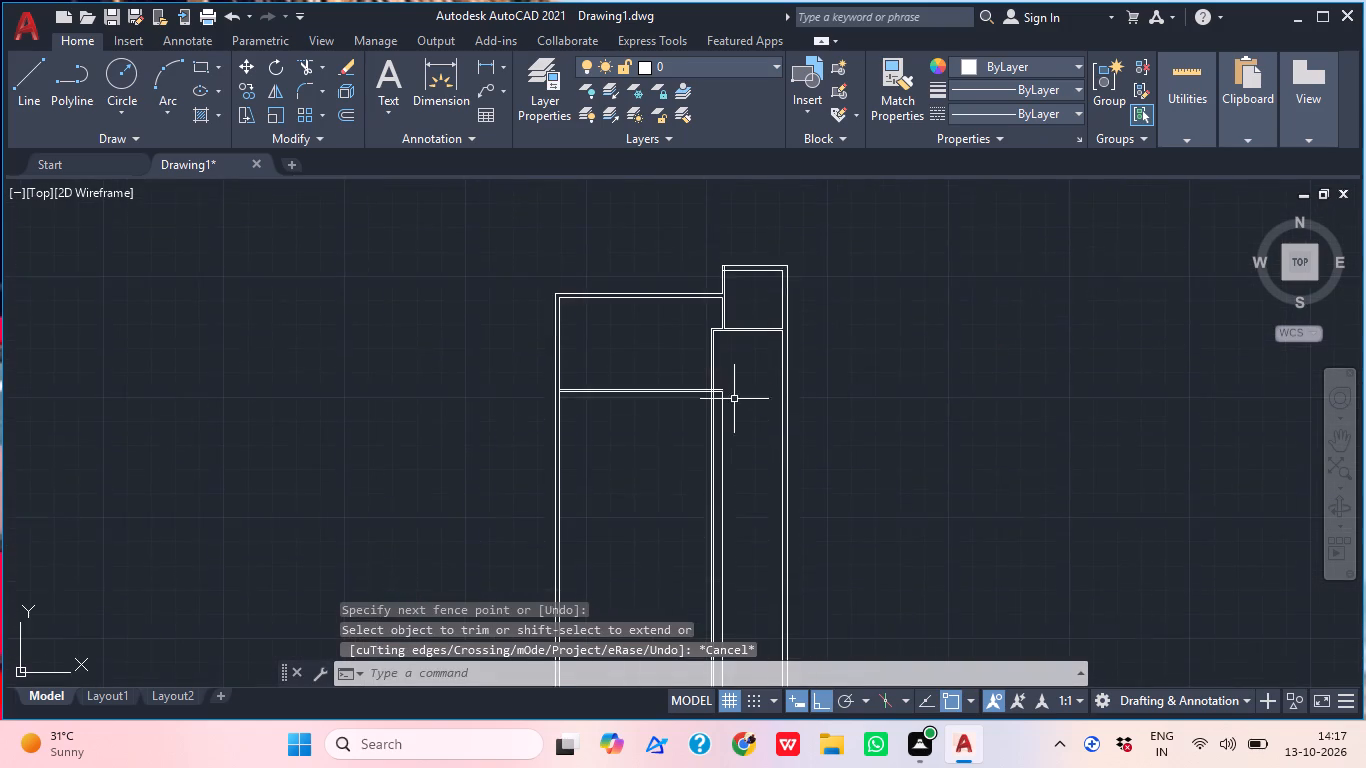
pyautogui.scroll(1, 696, 446)
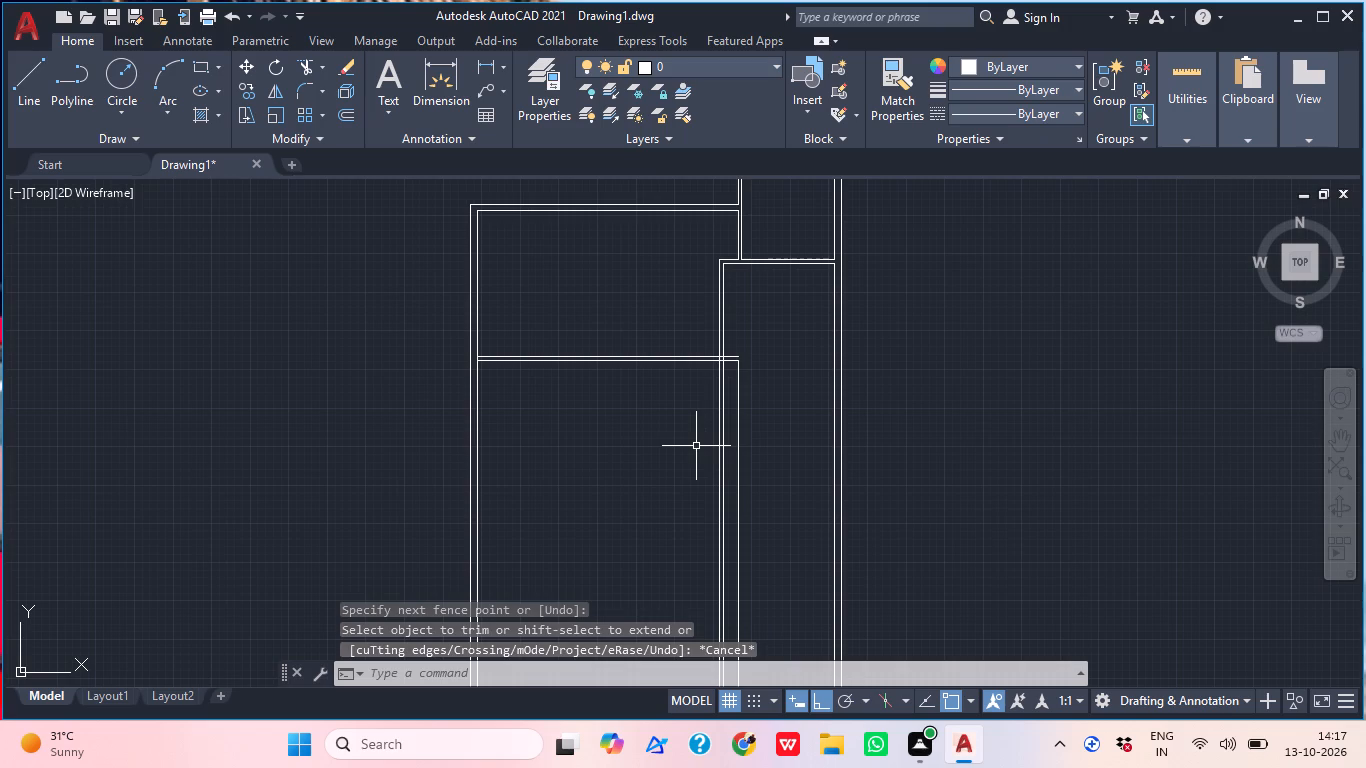
pyautogui.write('tr')
pyautogui.press('space')
pyautogui.scroll(3, 759, 360)
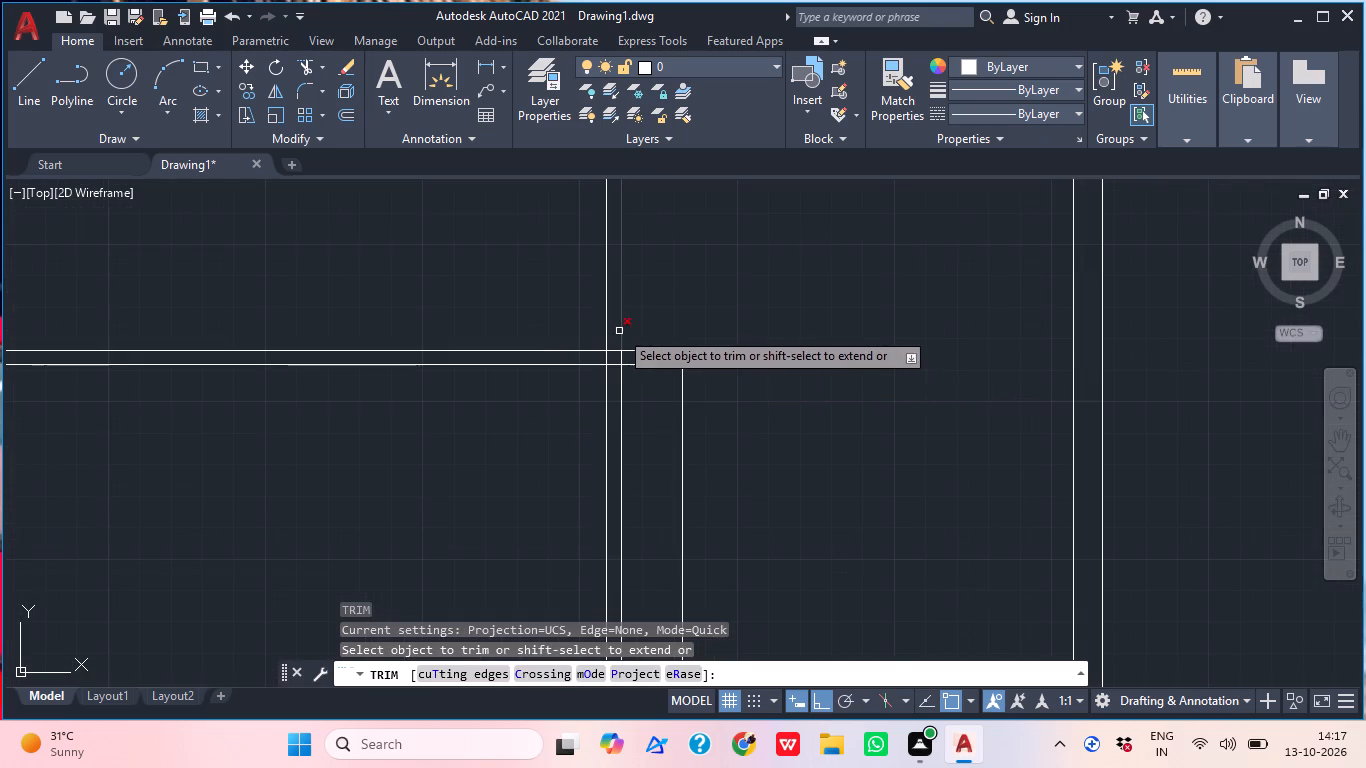
pyautogui.click(641, 325)
pyautogui.click(682, 446)
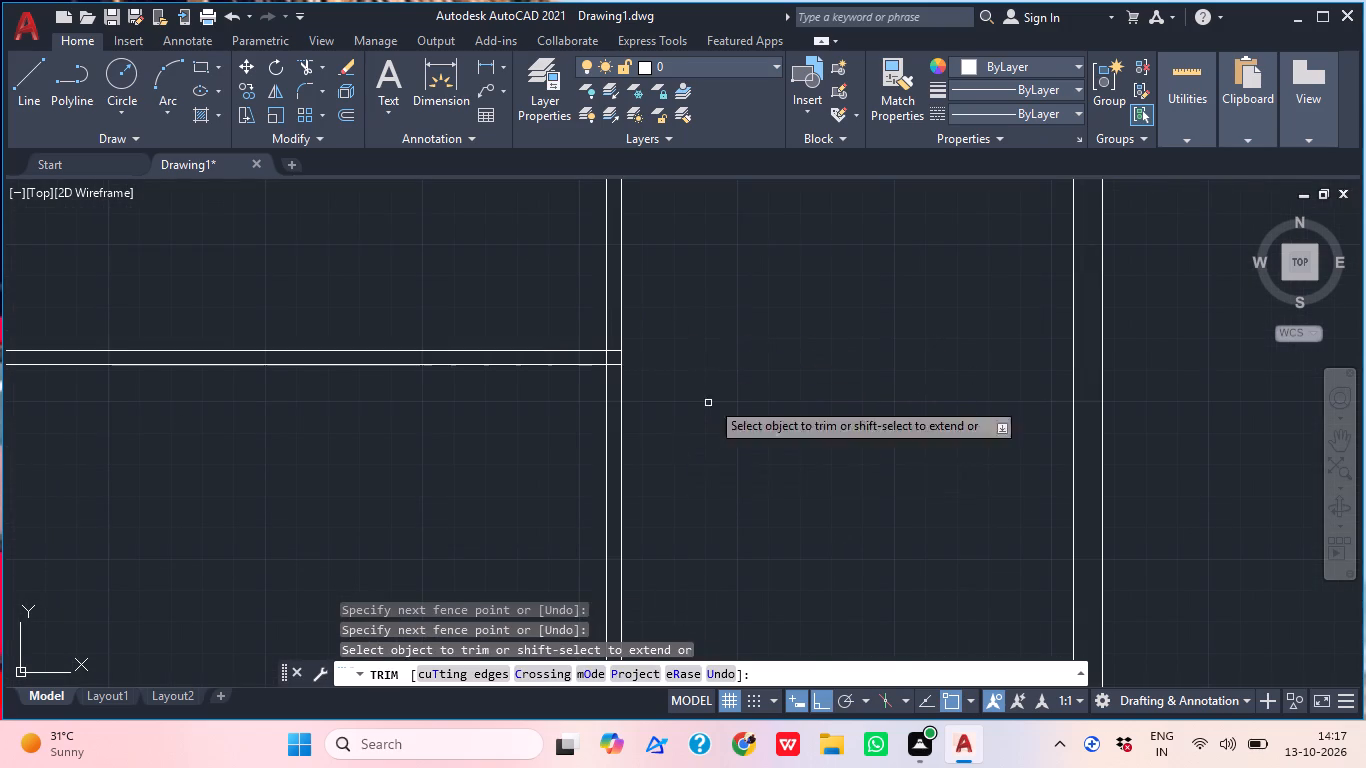
pyautogui.scroll(-4, 744, 362)
pyautogui.press('Escape')
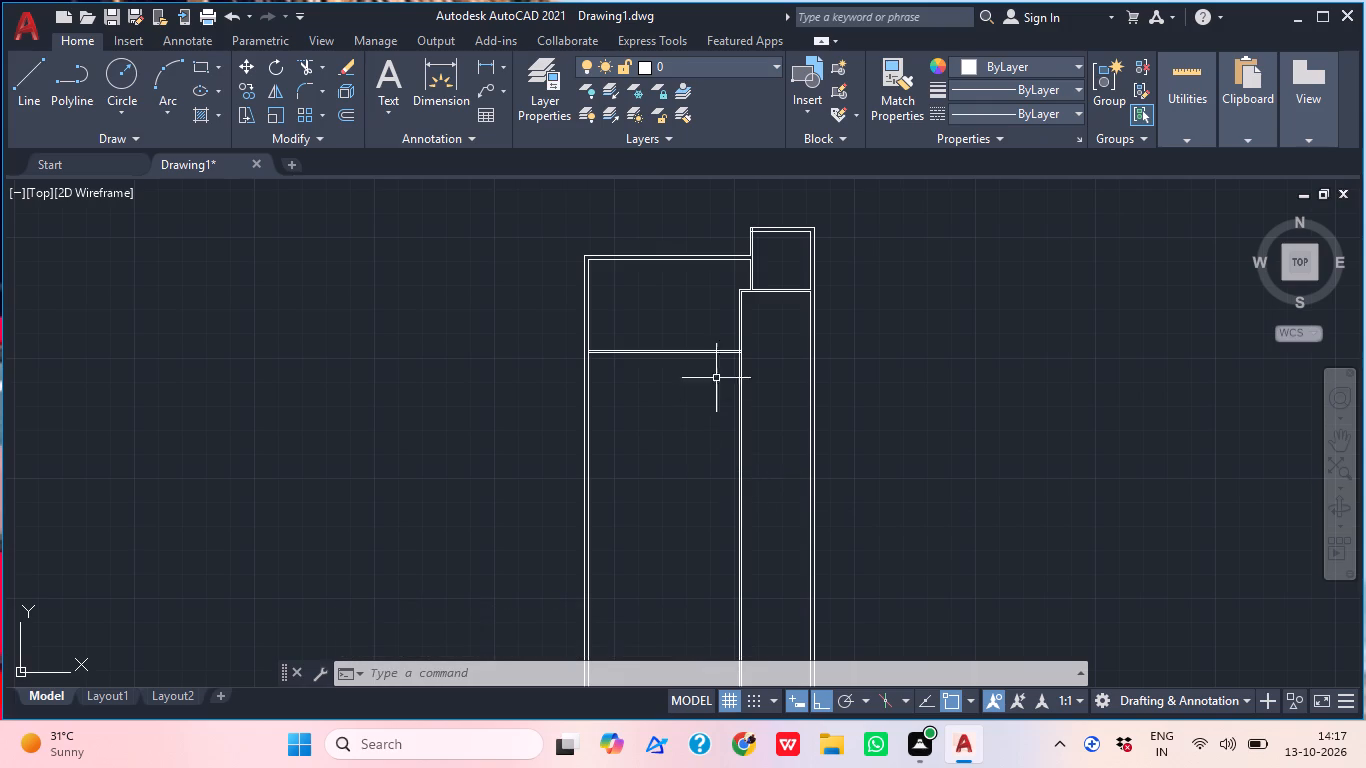
# Trim the left room's horizontal partition stubs inside the vertical partition and the vertical's left face between the horizontal lines.
pyautogui.scroll(2, 761, 310)
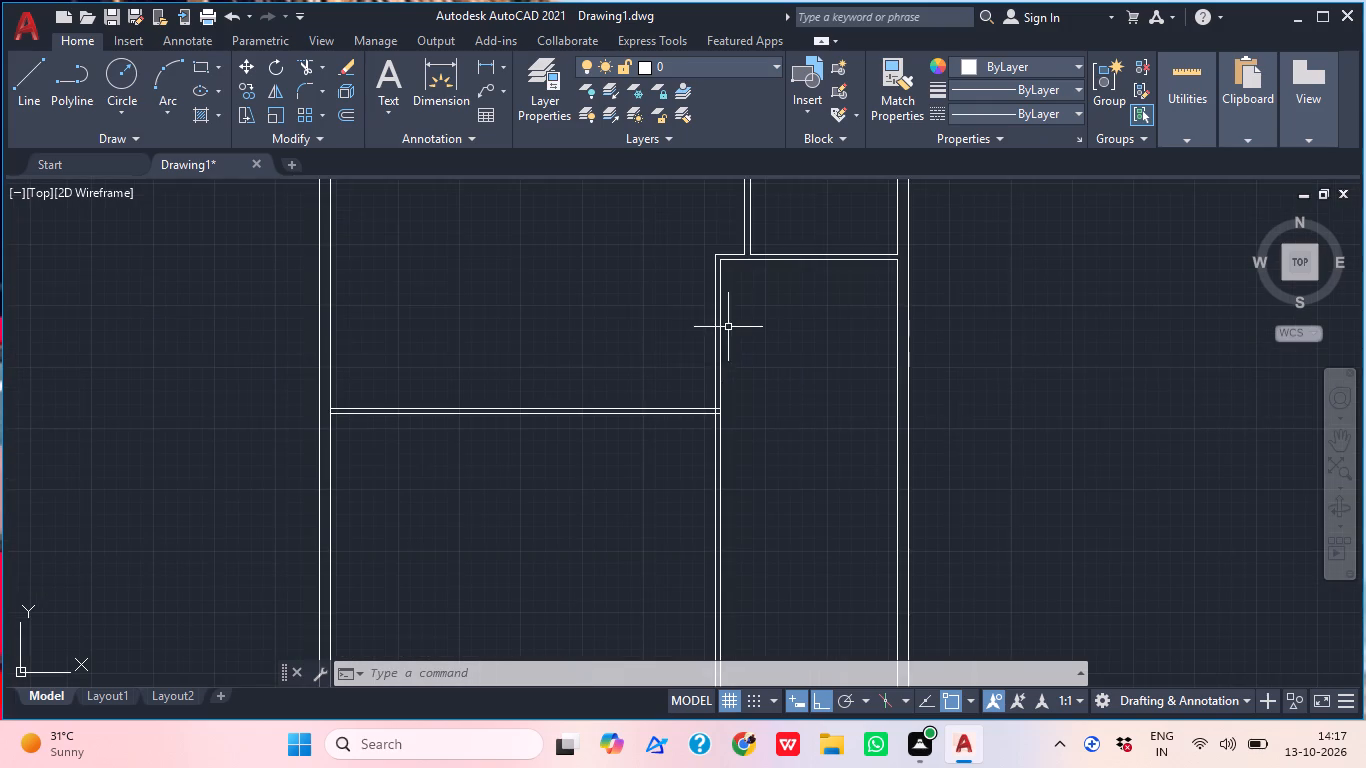
pyautogui.moveTo(704, 341); pyautogui.dragTo(752, 388, button='middle')
pyautogui.write('tr')
pyautogui.press('space')
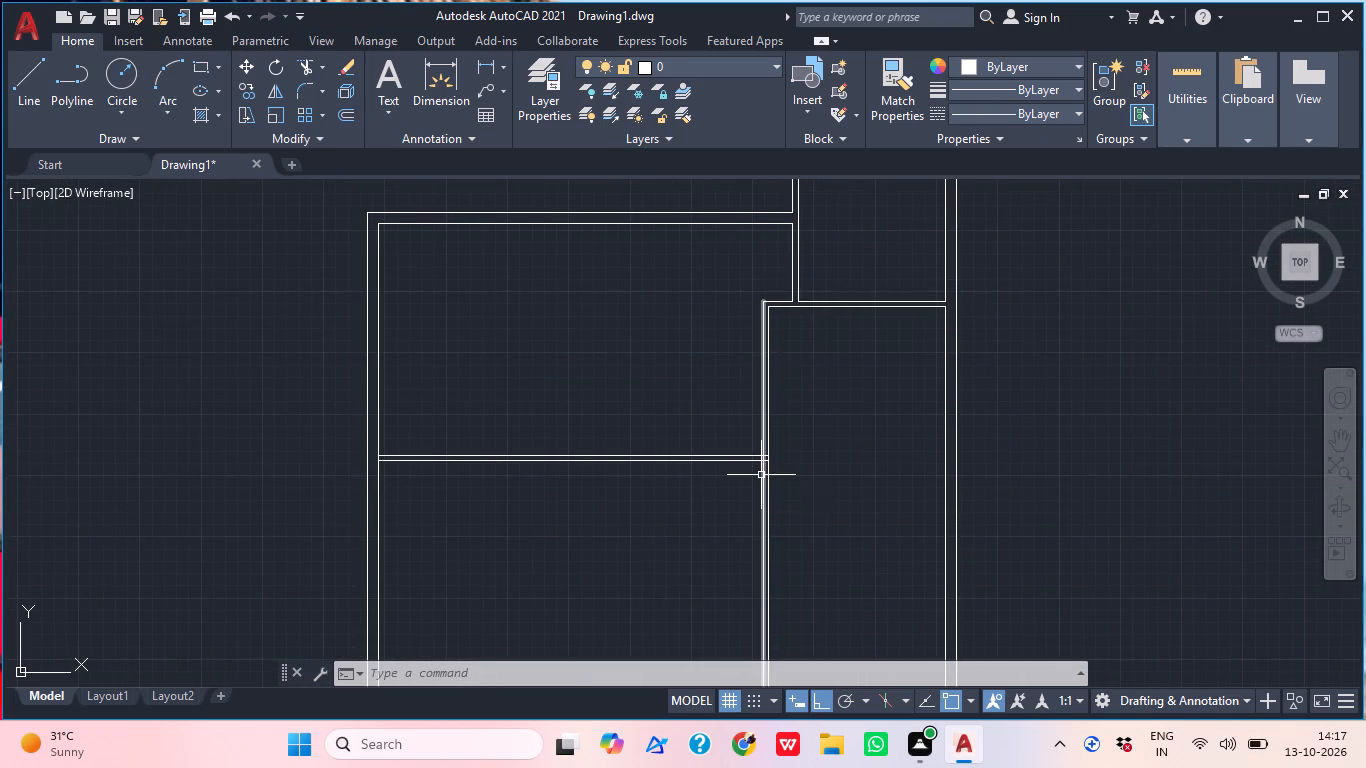
pyautogui.scroll(2, 762, 414)
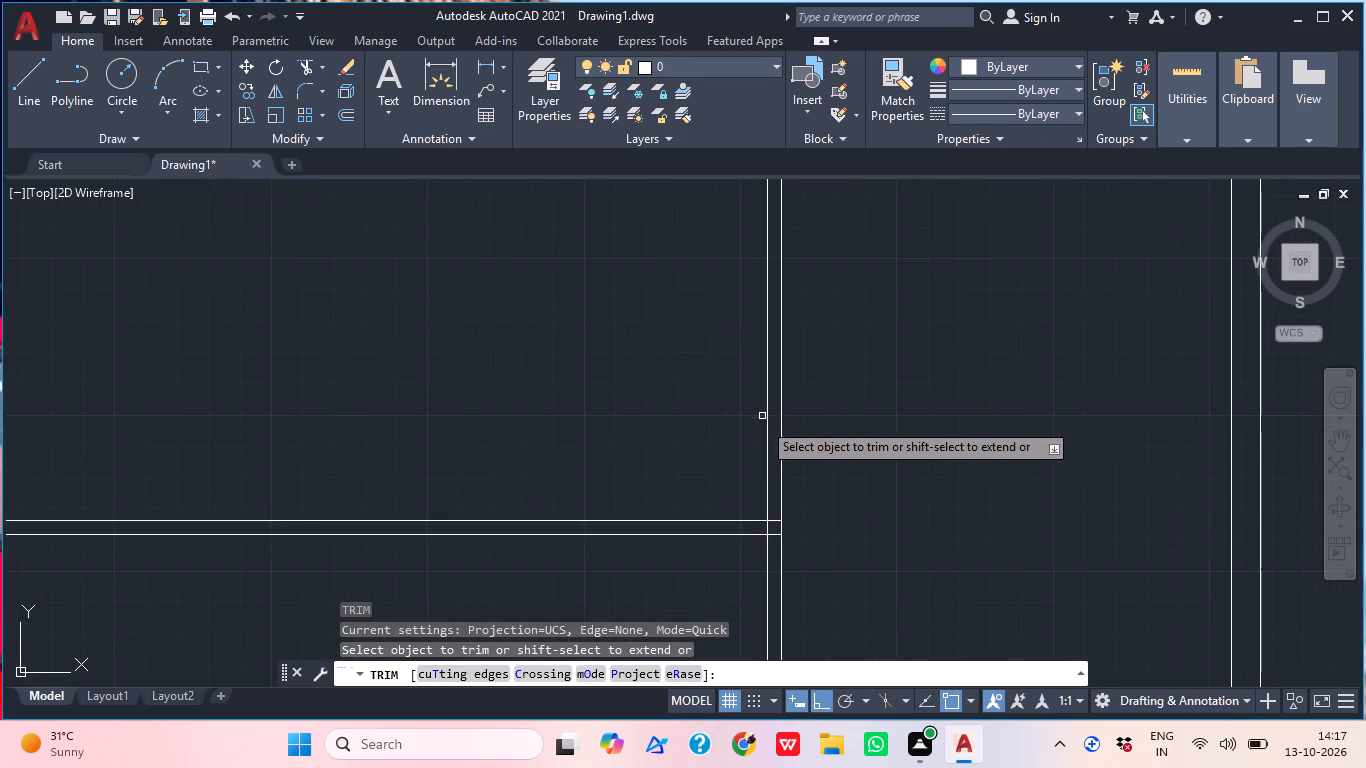
pyautogui.moveTo(762, 529); pyautogui.dragTo(757, 491, button='middle')
pyautogui.scroll(2, 765, 518)
pyautogui.click(757, 490)
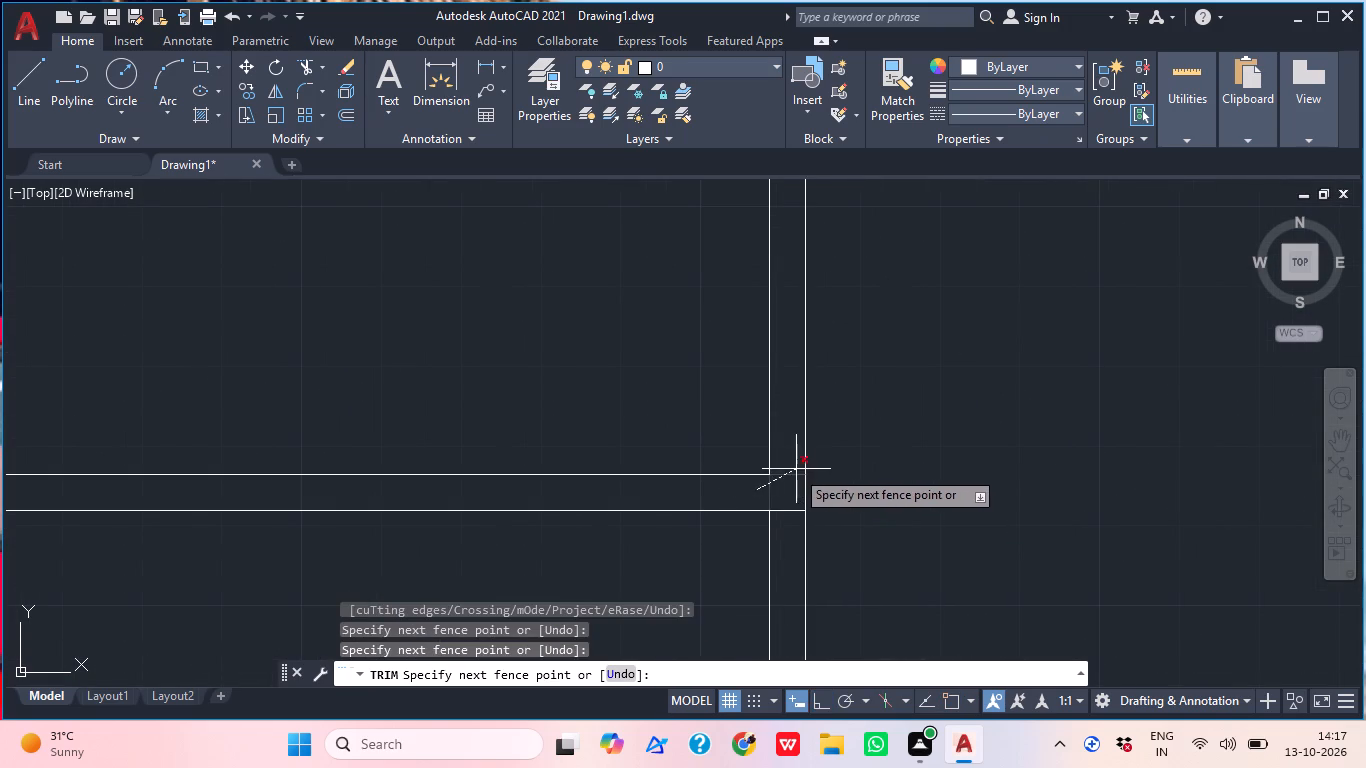
pyautogui.click(794, 469)
pyautogui.click(792, 509)
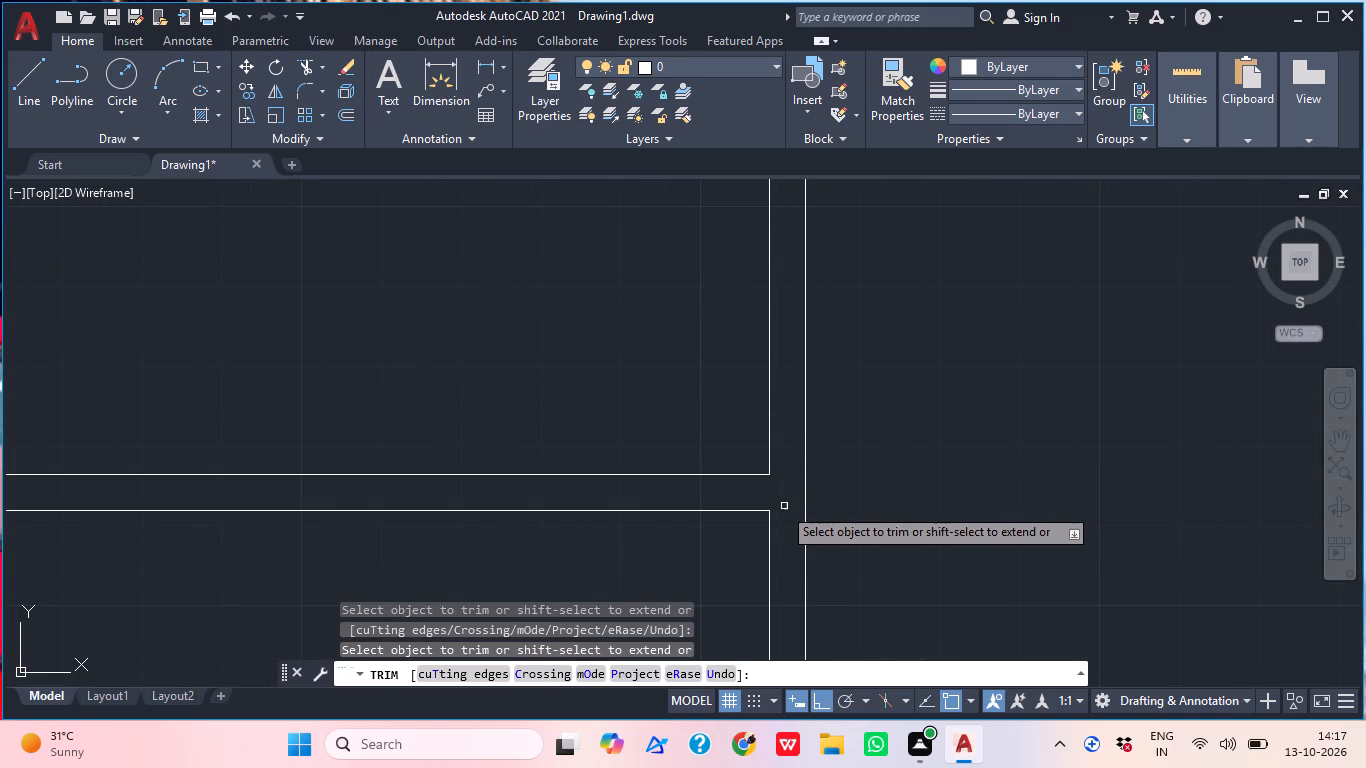
pyautogui.press('Escape')
# Extend both lines of the left room's horizontal partition across the vertical partition to the right outer wall's inner face.
pyautogui.write('ex')
pyautogui.press('space')
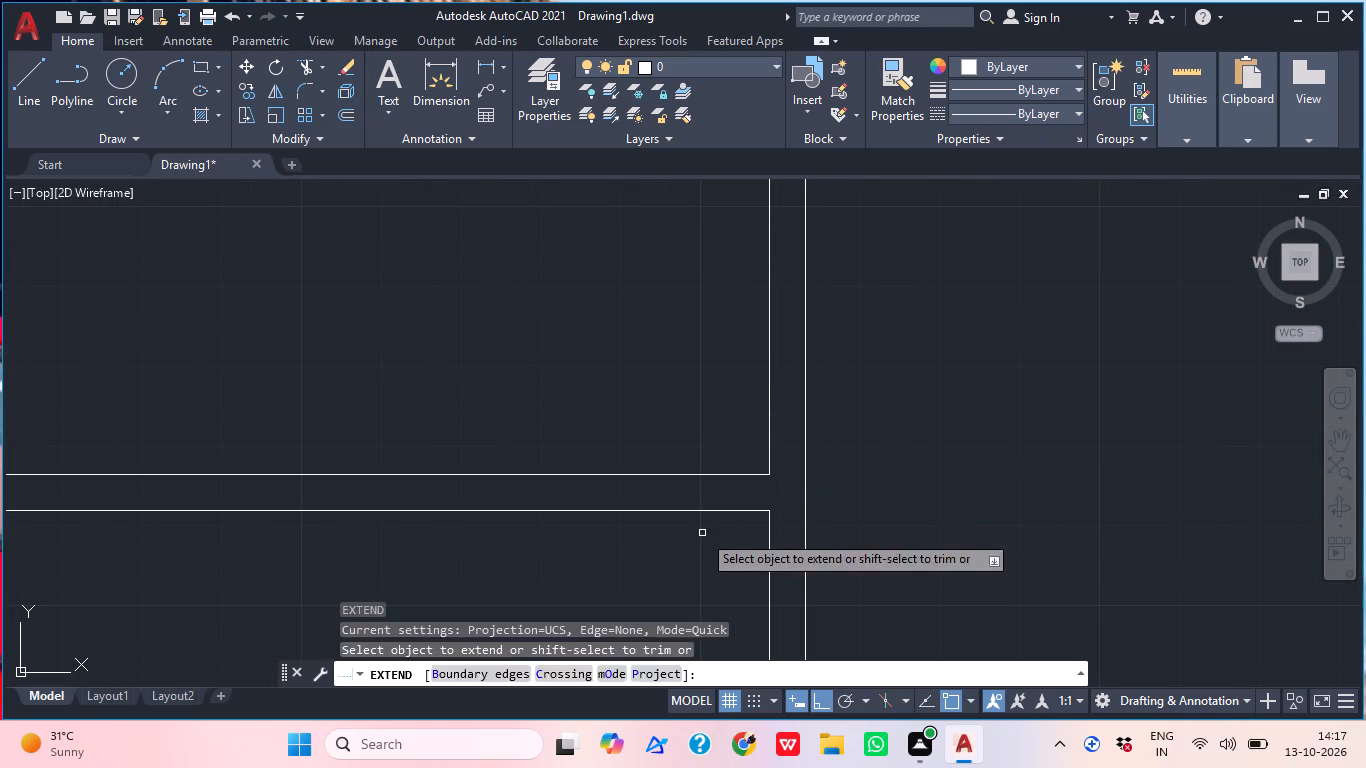
pyautogui.click(702, 533)
pyautogui.scroll(-5, 685, 477)
pyautogui.click(617, 411)
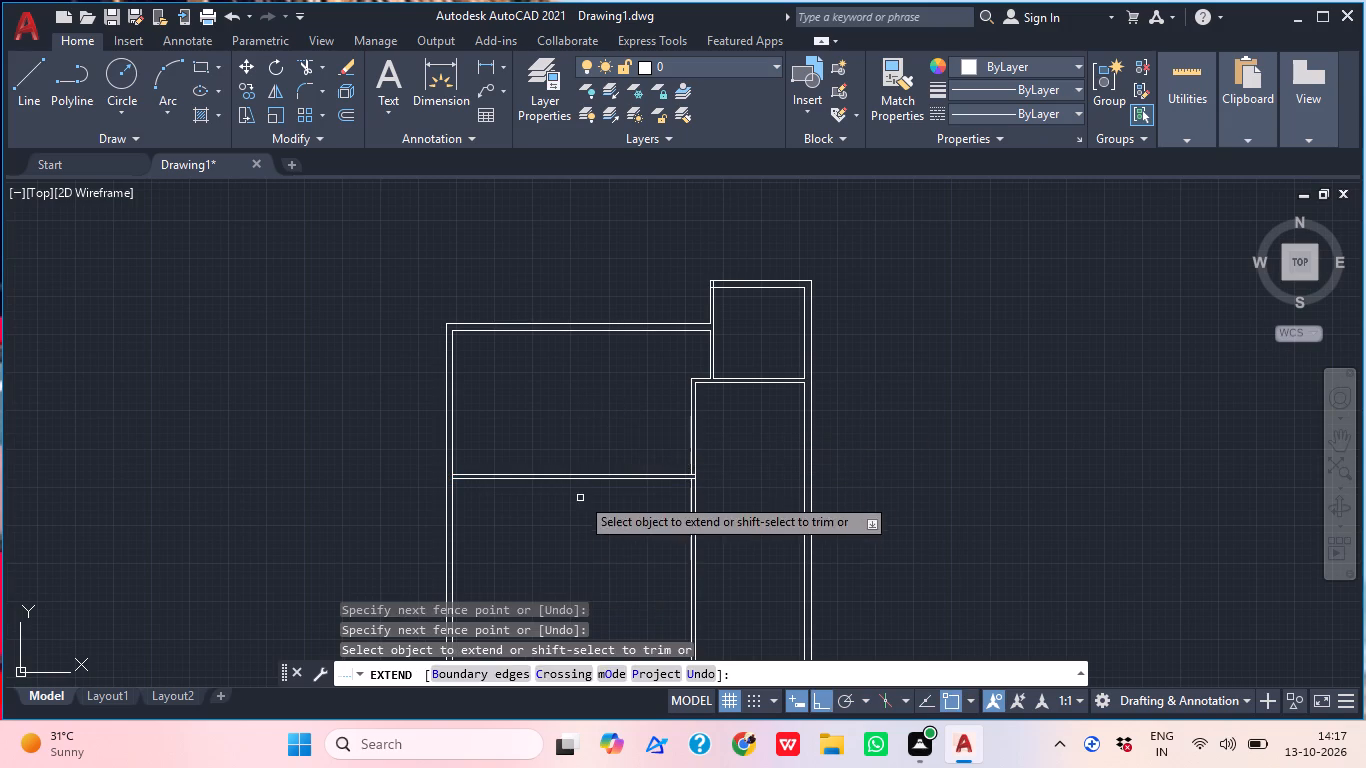
pyautogui.click(603, 494)
pyautogui.click(632, 399)
pyautogui.click(766, 498)
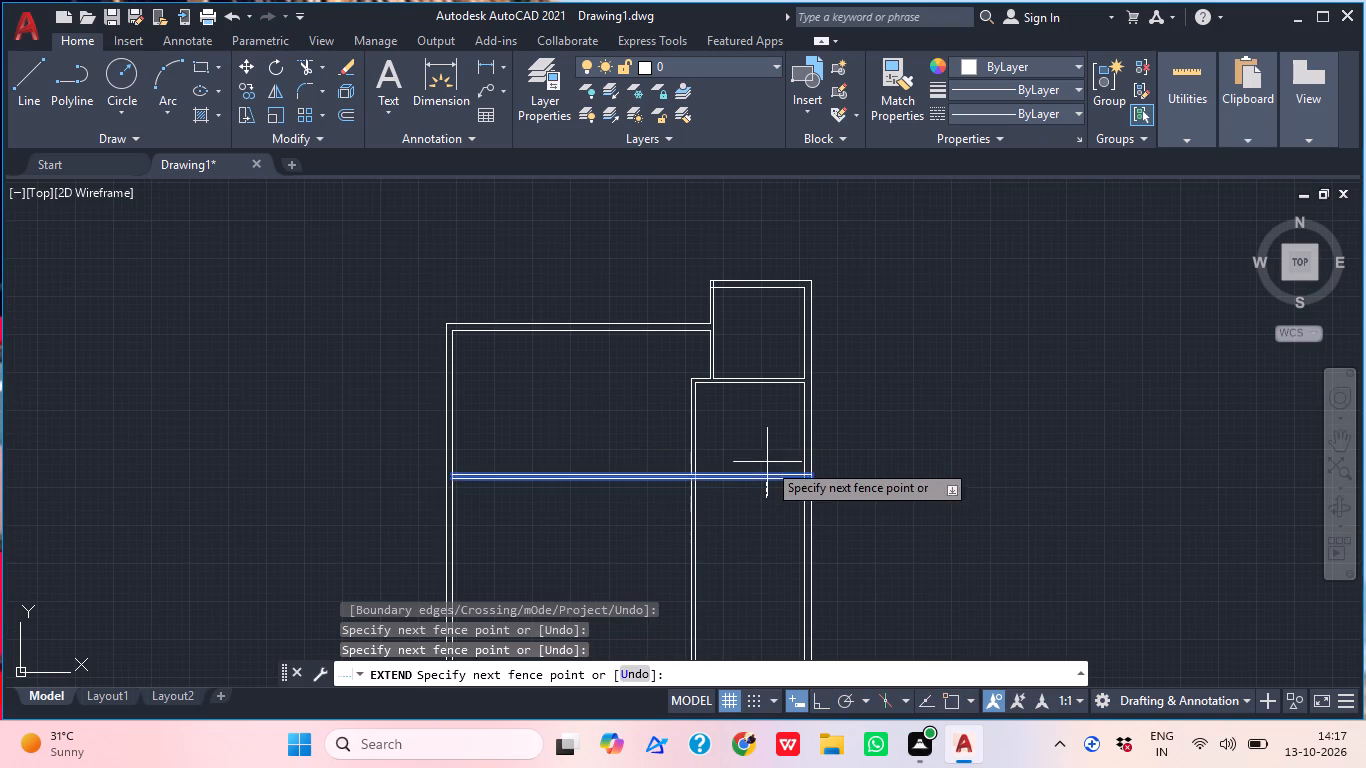
pyautogui.click(744, 532)
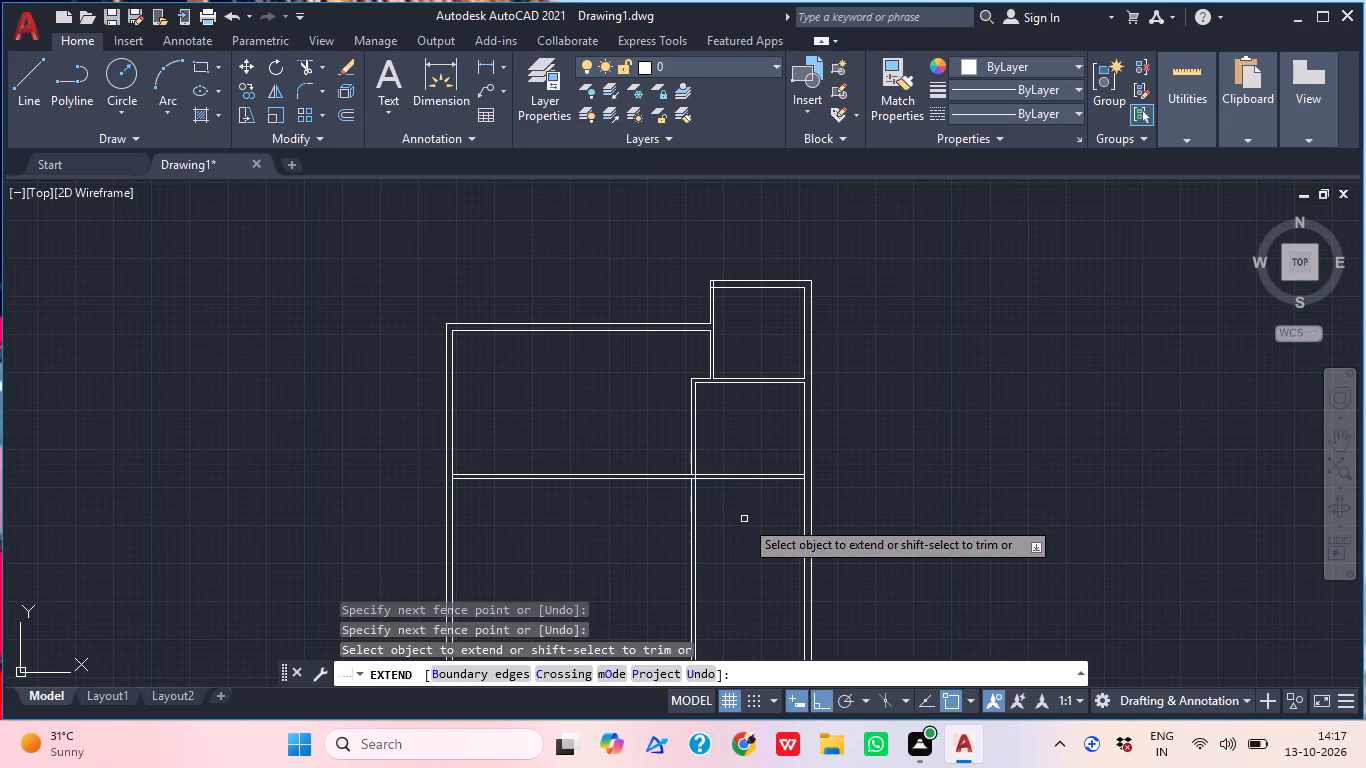
pyautogui.press('Escape')
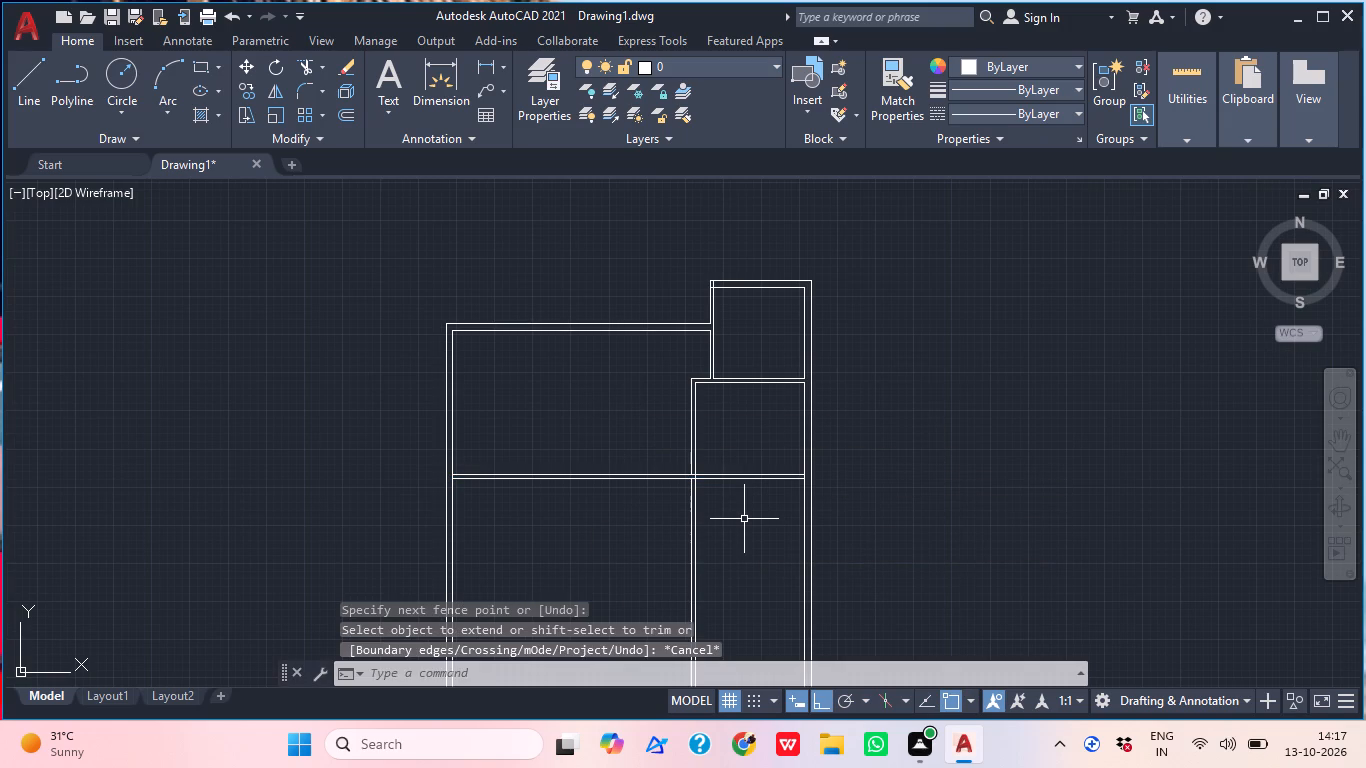
# Trim the line segments inside the crossing of the vertical partition and the extended horizontal partition.
pyautogui.write('tr')
pyautogui.press('space')
pyautogui.scroll(5, 697, 466)
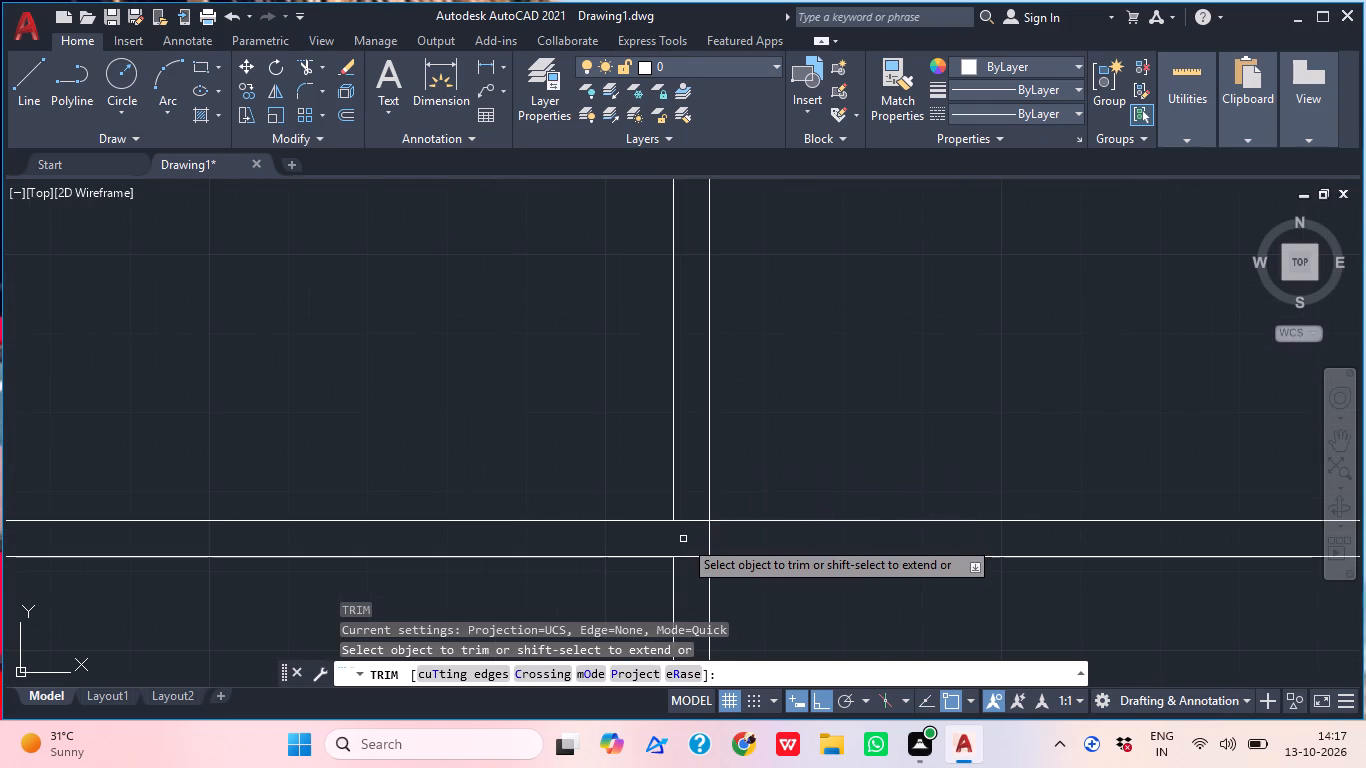
pyautogui.click(683, 539)
pyautogui.click(718, 540)
pyautogui.click(696, 542)
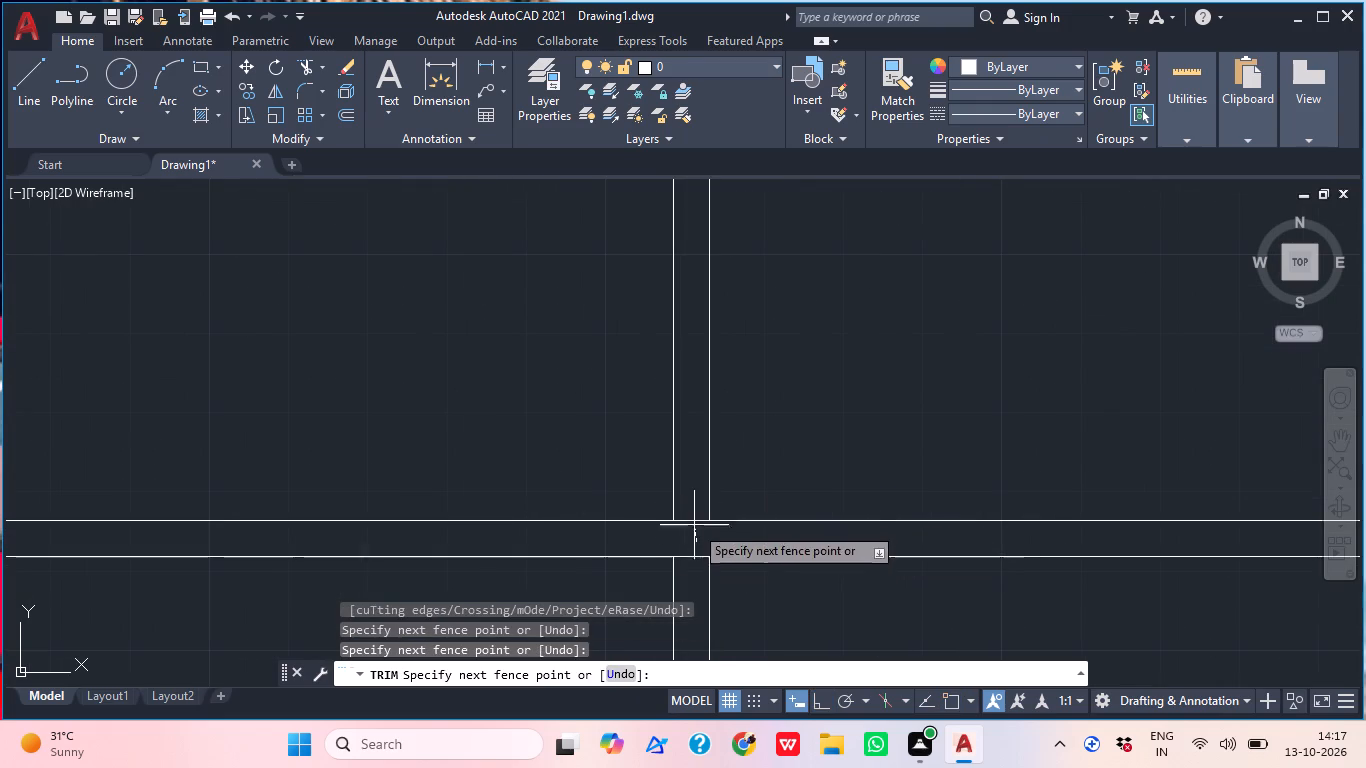
pyautogui.click(693, 507)
pyautogui.click(688, 529)
pyautogui.click(680, 575)
pyautogui.scroll(-3, 699, 527)
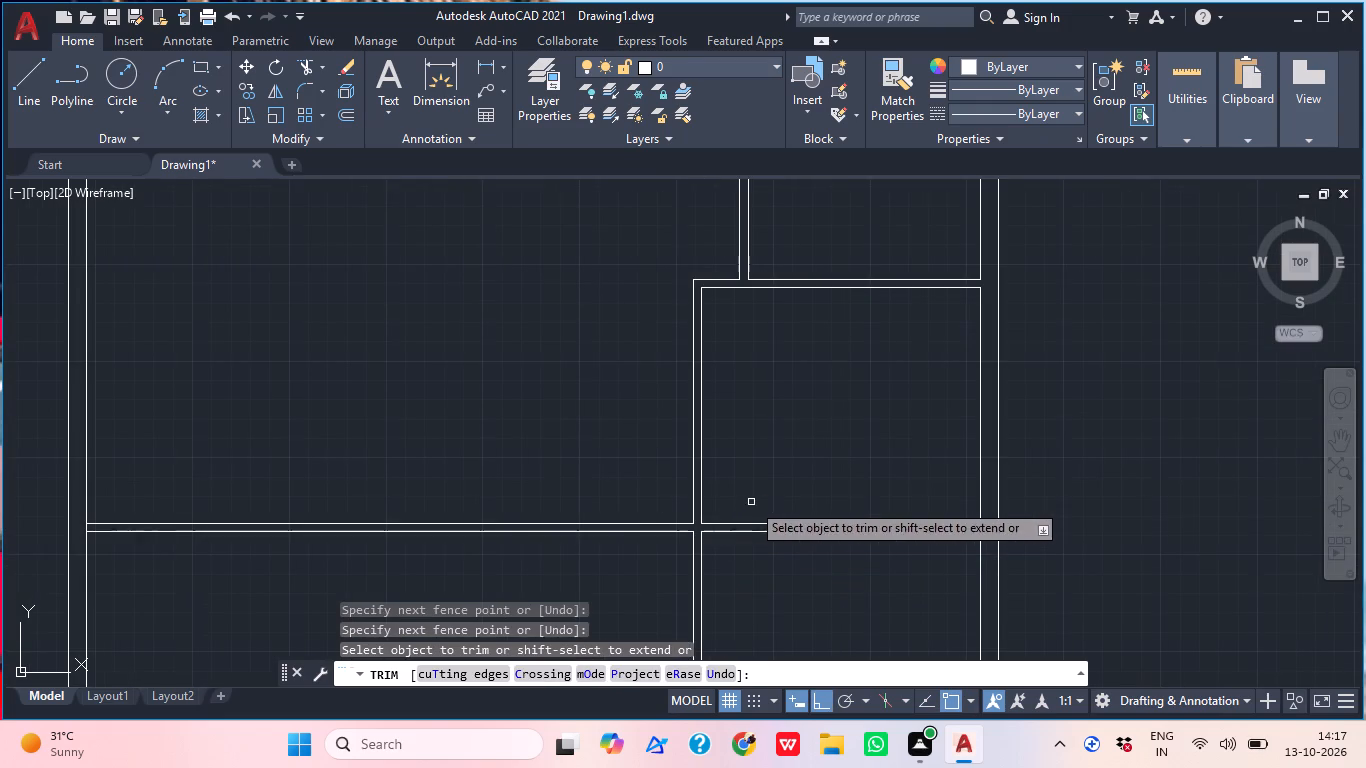
pyautogui.press('Escape')
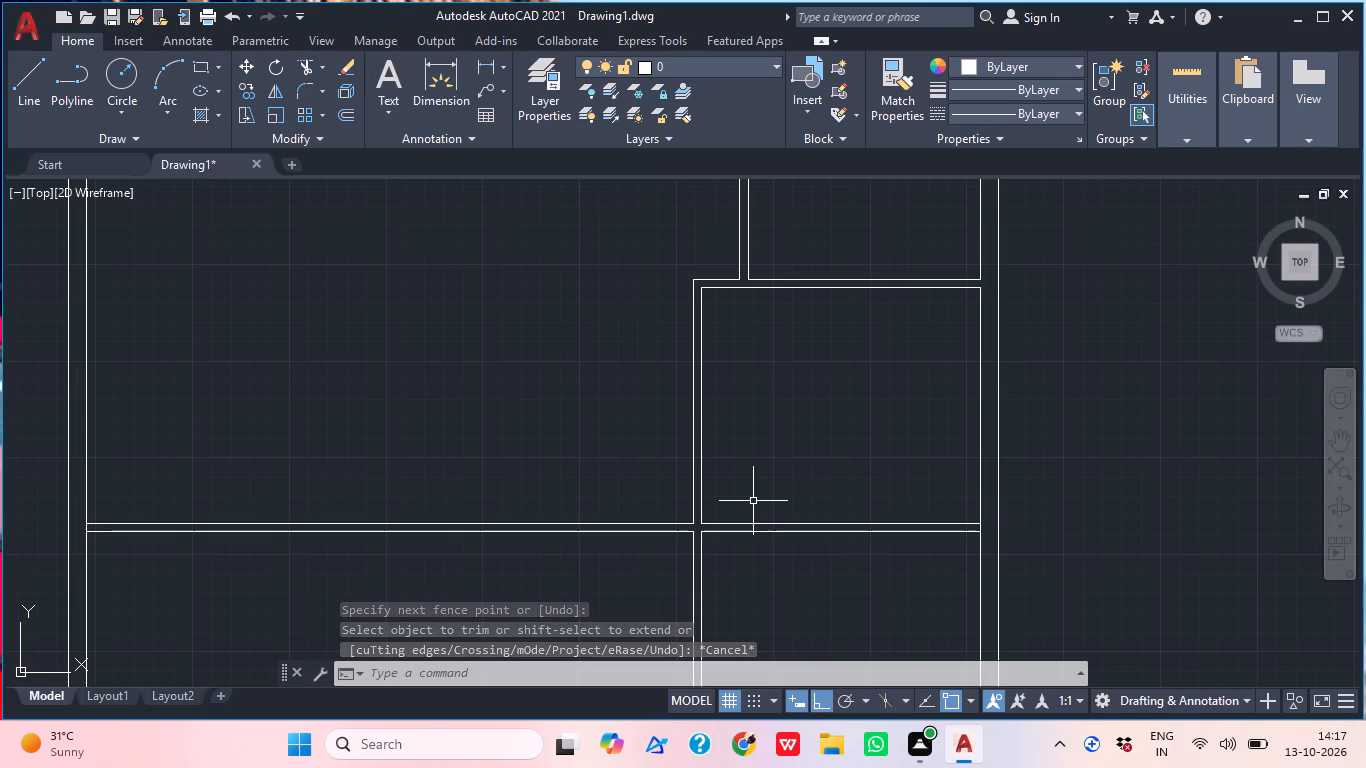
# Offset the left face of the vertical partition 14'5" to the left, into the upper-left room.
pyautogui.write('o')
pyautogui.press('space')
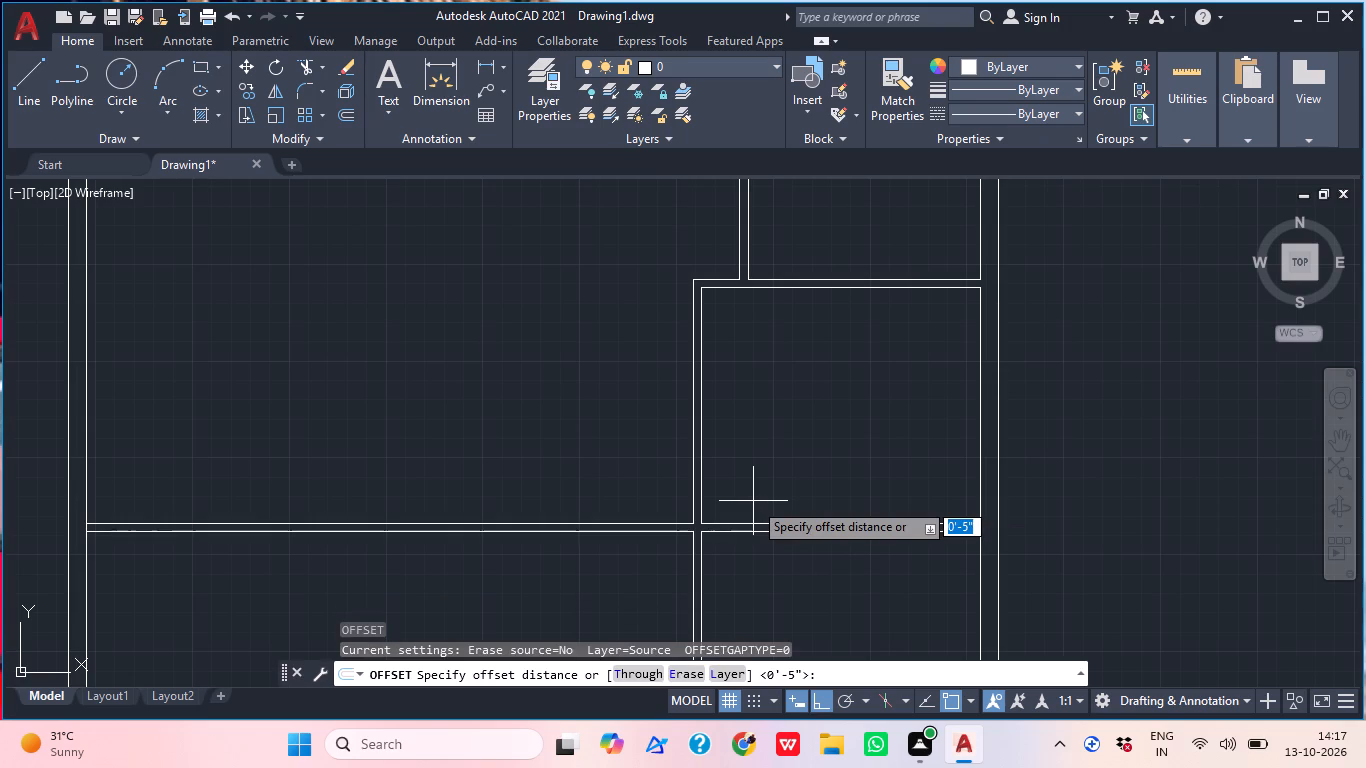
pyautogui.write("14'")
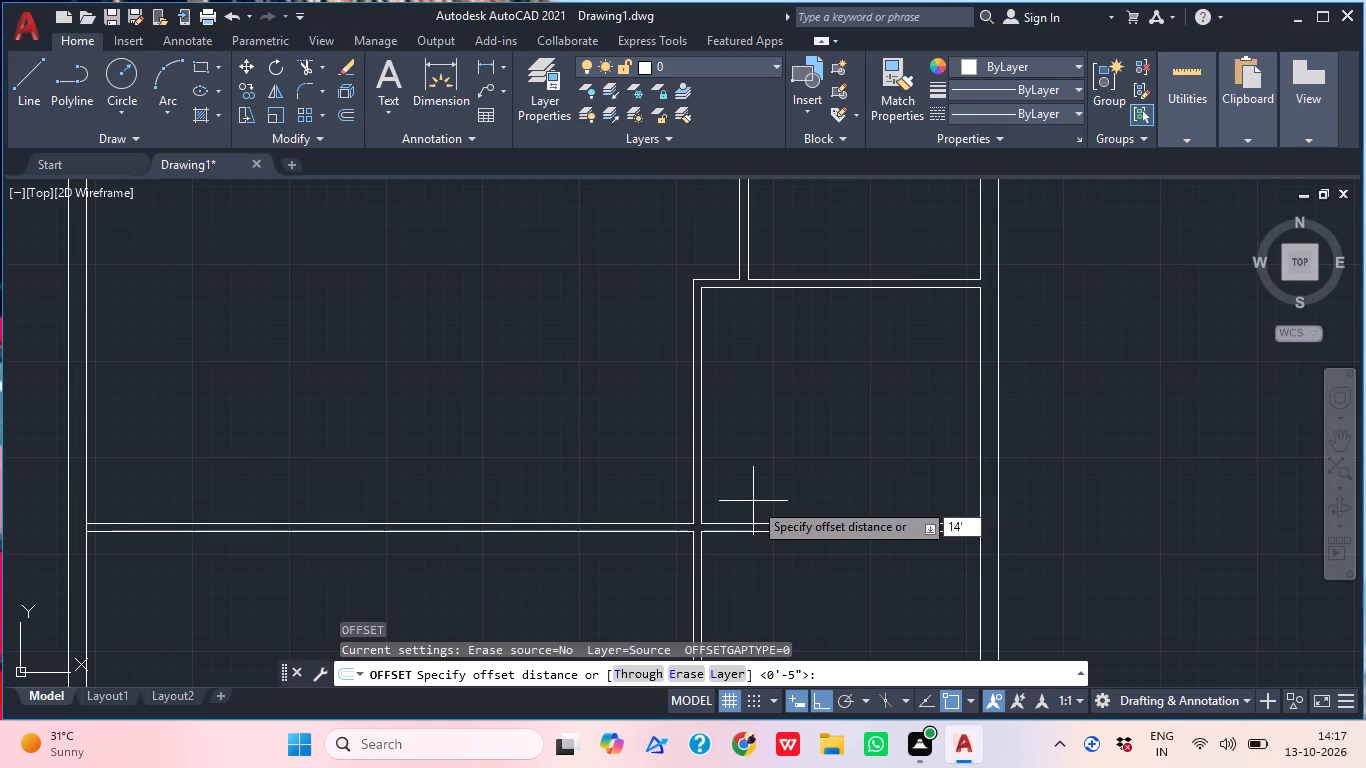
pyautogui.write('5"')
pyautogui.press('Return')
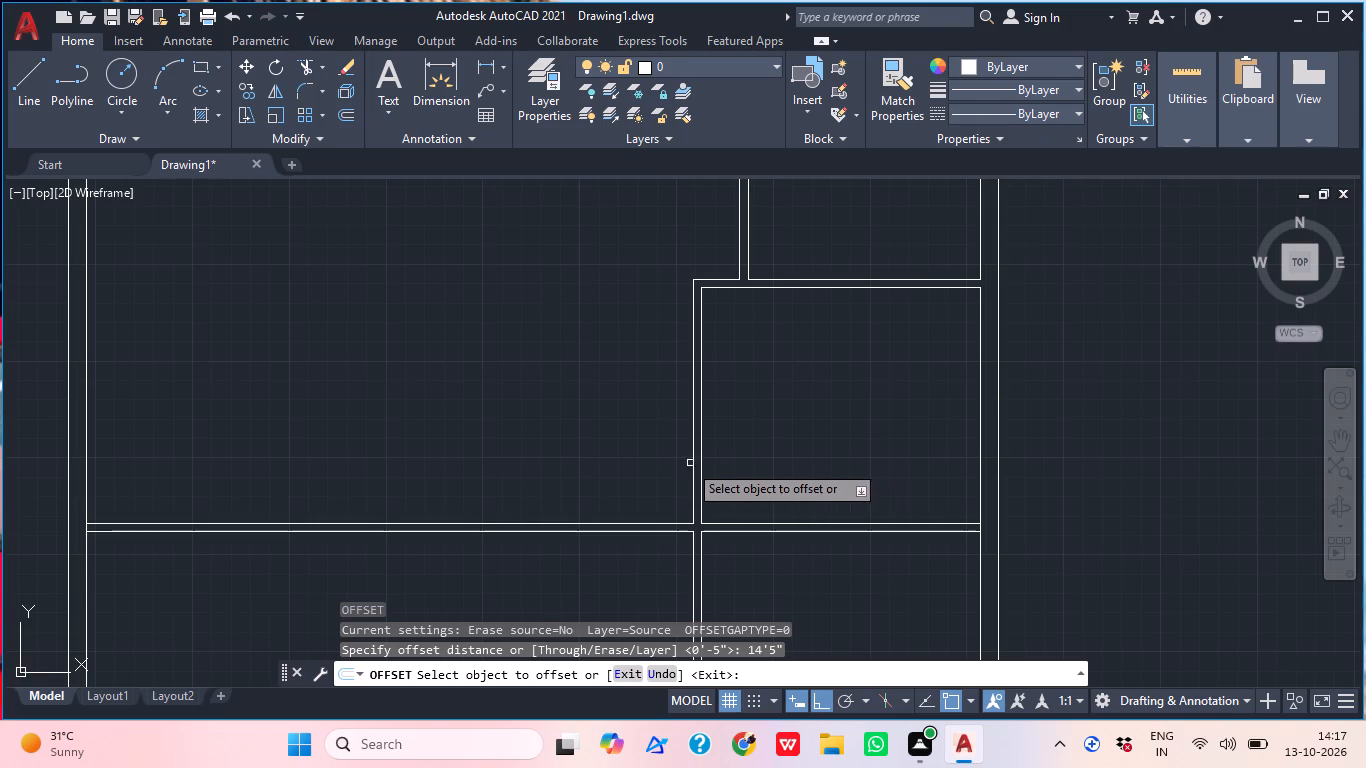
pyautogui.click(693, 455)
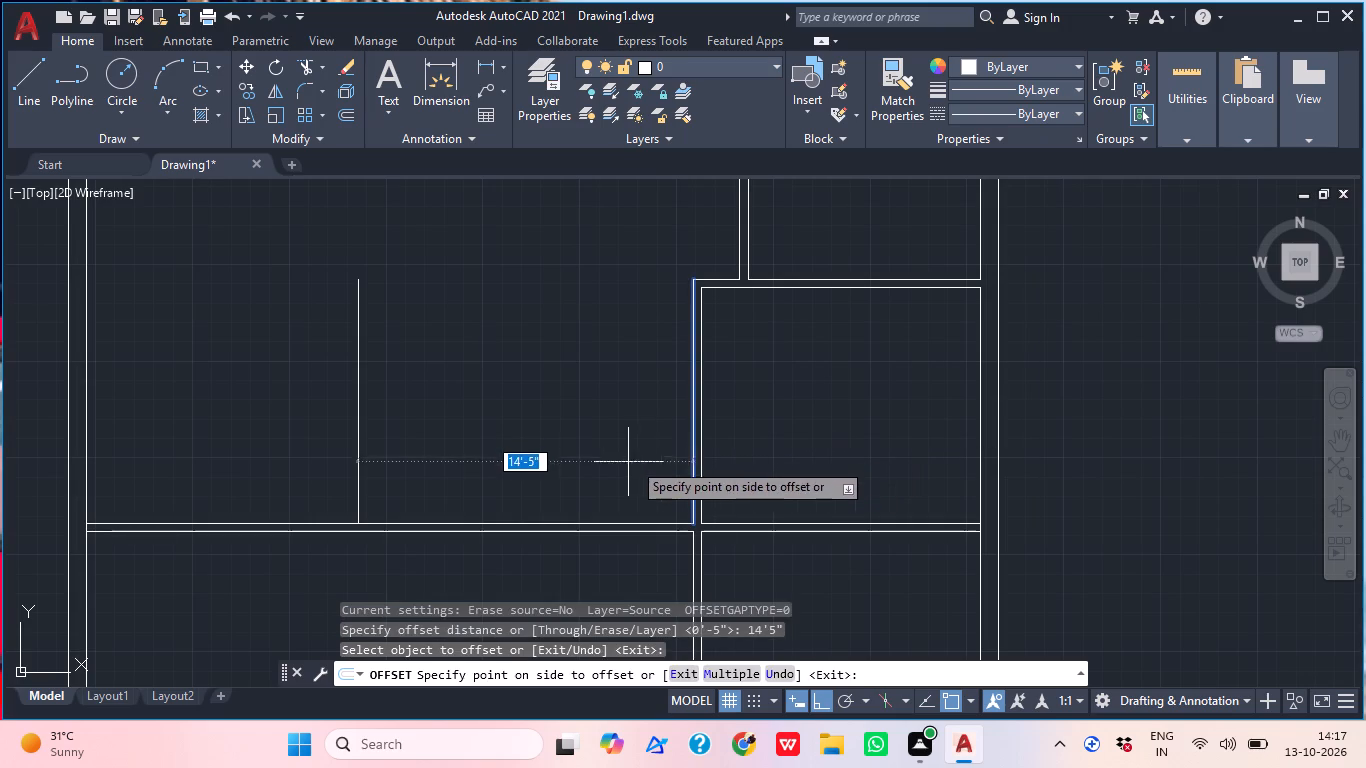
pyautogui.click(619, 464)
pyautogui.press('space')
# Offset the new vertical line in the upper-left room 4.5" to the left as the partition's second face.
pyautogui.press('space')
pyautogui.write('4')
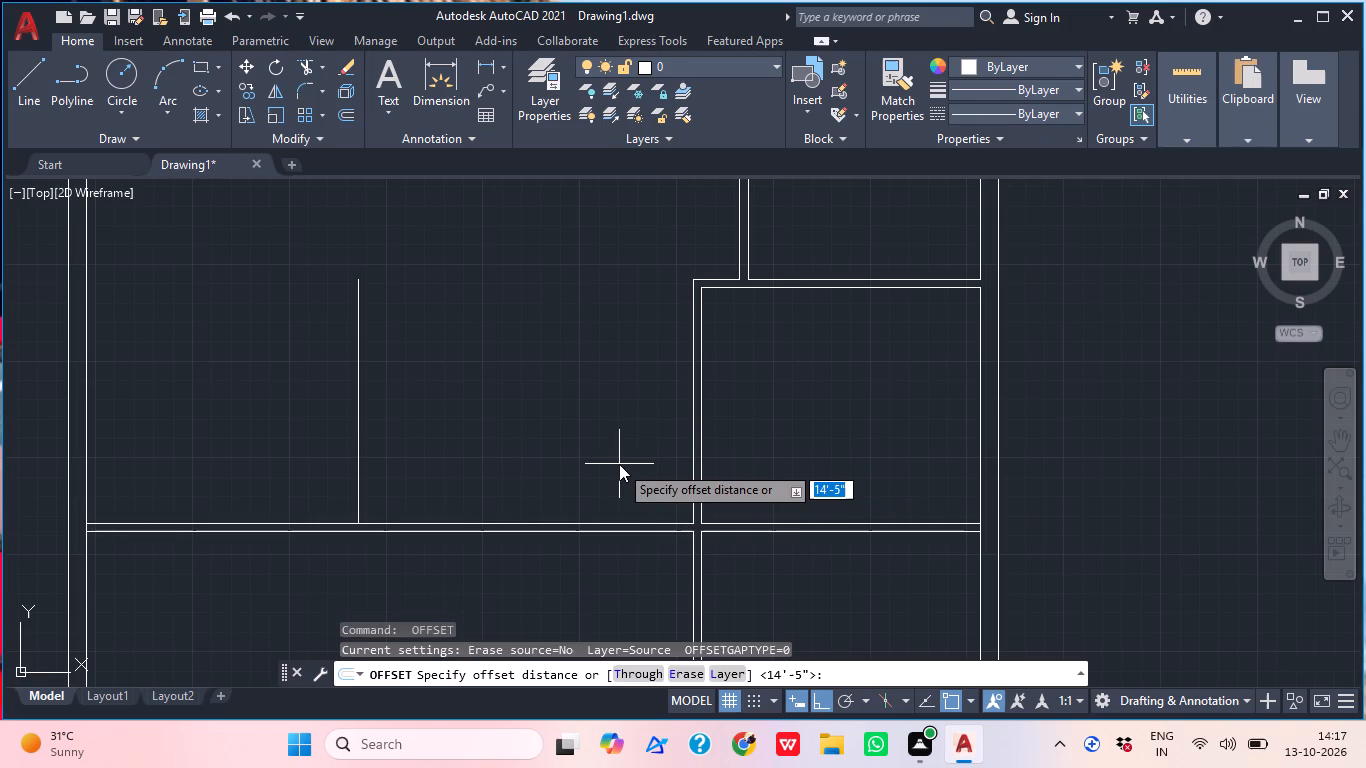
pyautogui.write('.5"')
pyautogui.press('Return')
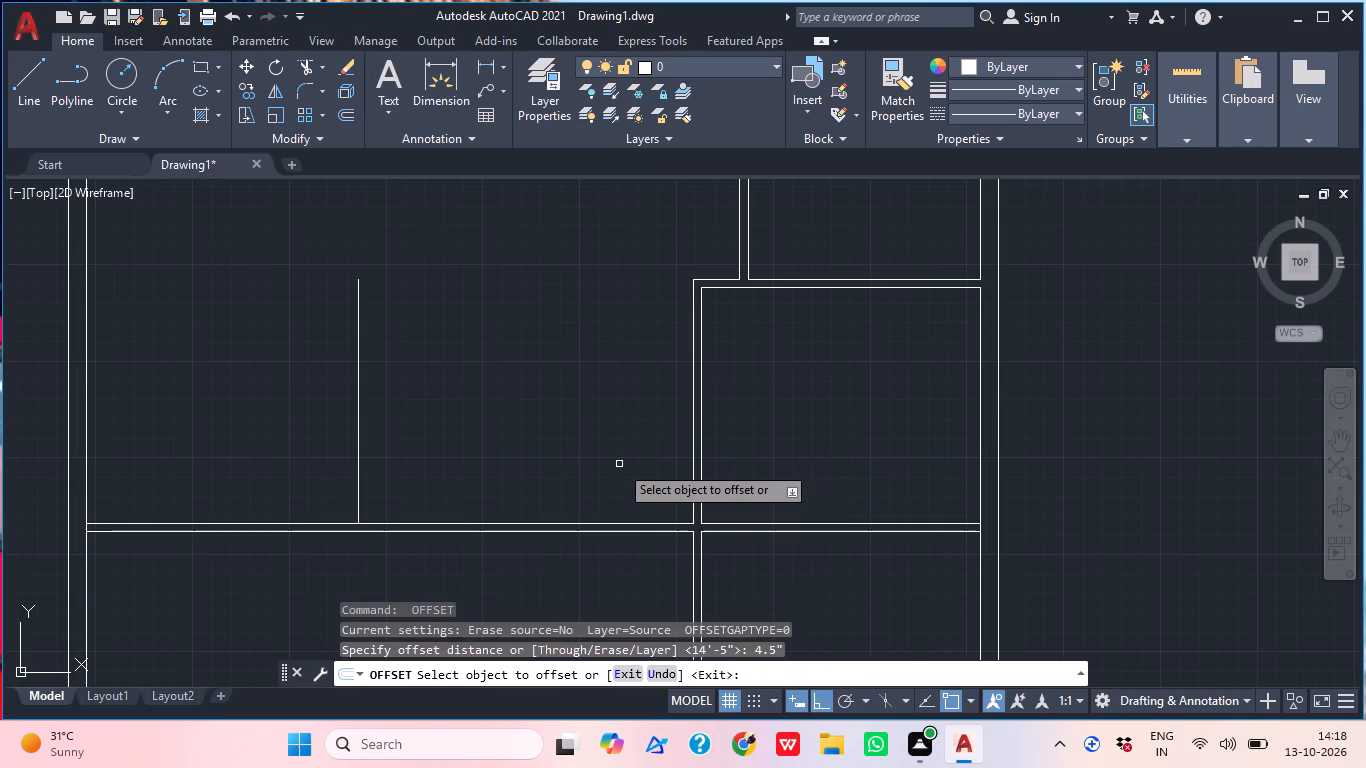
pyautogui.click(358, 461)
pyautogui.click(309, 463)
pyautogui.moveTo(431, 461); pyautogui.dragTo(494, 501, button='middle')
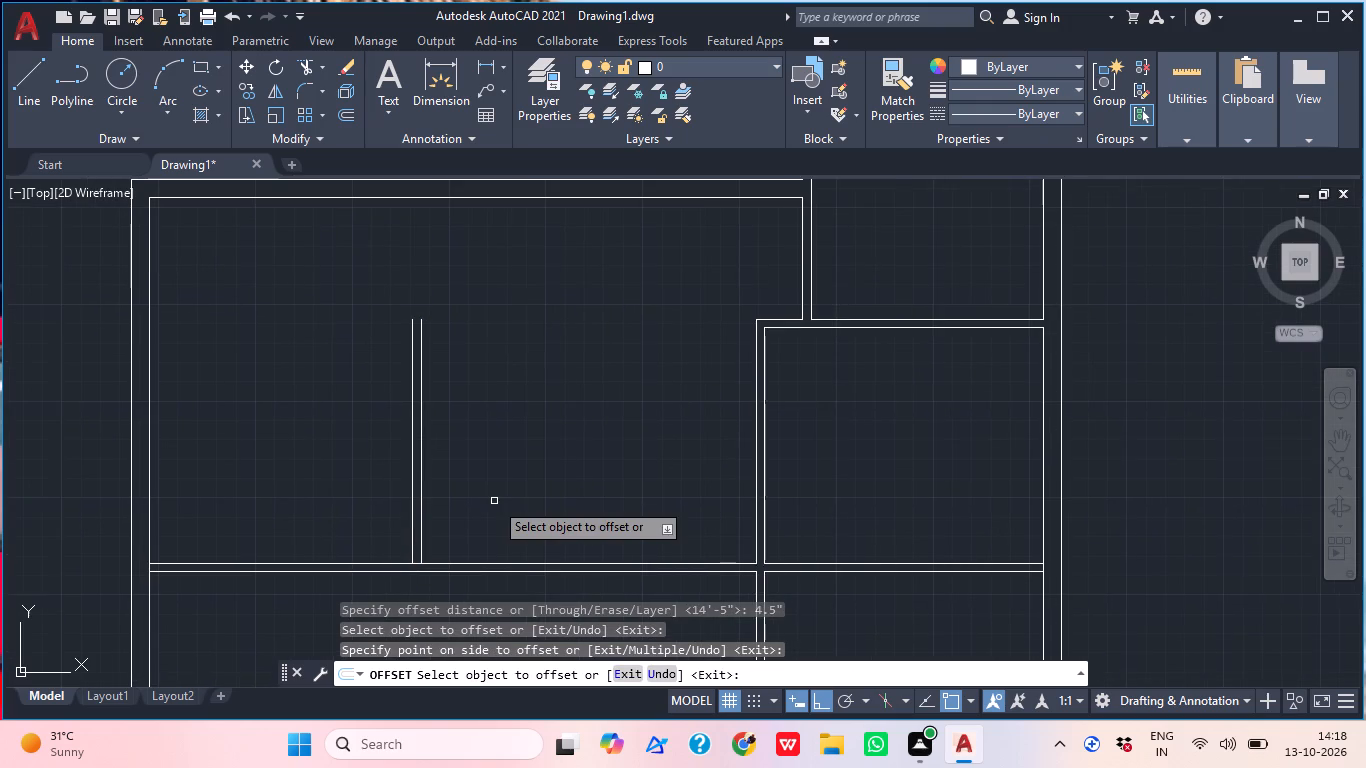
pyautogui.press('Escape')
# Trim the upper horizontal partition line between the two faces of the new vertical partition.
pyautogui.scroll(-1, 494, 501)
pyautogui.moveTo(494, 501); pyautogui.dragTo(506, 498, button='middle')
pyautogui.moveTo(441, 482); pyautogui.dragTo(476, 502, button='middle')
pyautogui.write('tr')
pyautogui.press('space')
pyautogui.scroll(5, 492, 573)
pyautogui.click(492, 515)
pyautogui.scroll(-1, 492, 497)
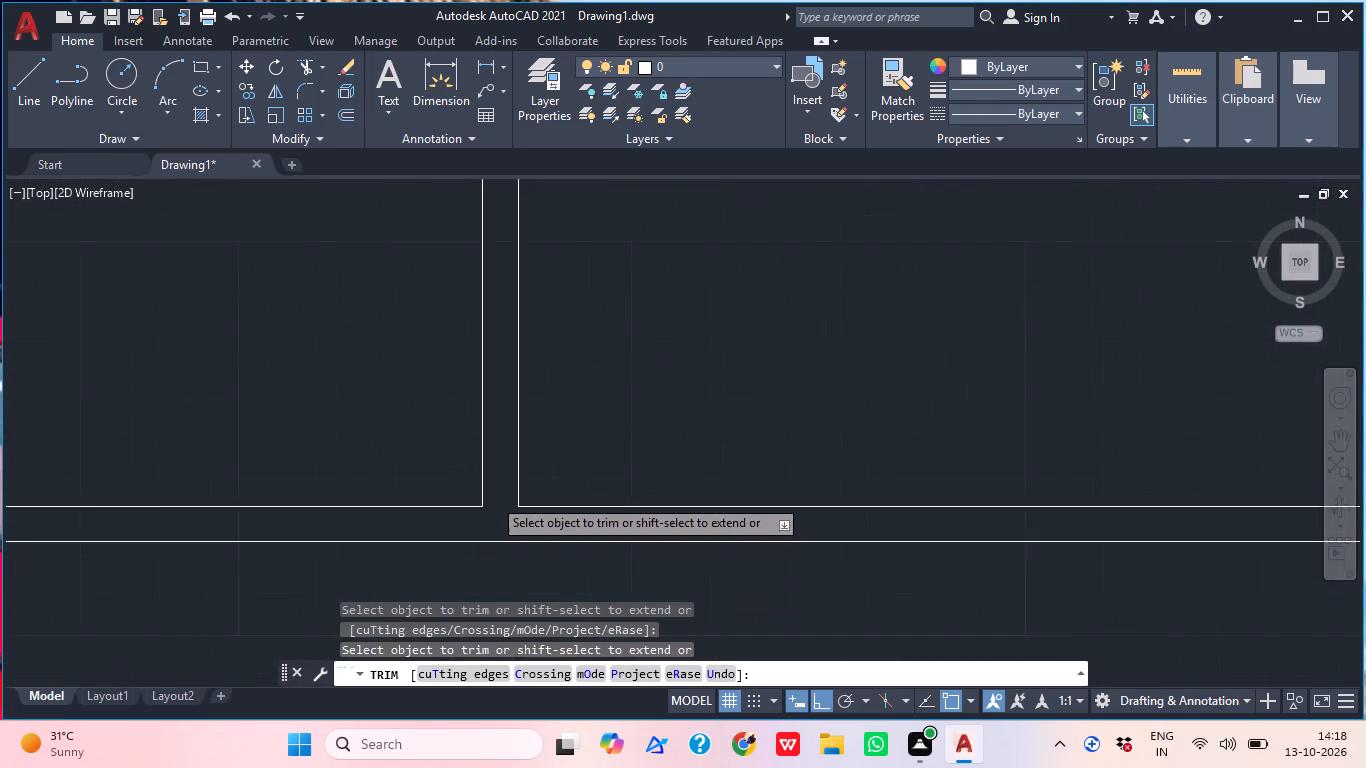
pyautogui.scroll(-2, 492, 497)
pyautogui.press('Escape')
# Trim the right outer wall's inner face between the two lines of the extended horizontal partition.
pyautogui.scroll(-1, 674, 493)
pyautogui.moveTo(955, 520); pyautogui.dragTo(697, 596, button='middle')
pyautogui.moveTo(385, 494); pyautogui.dragTo(471, 533, button='middle')
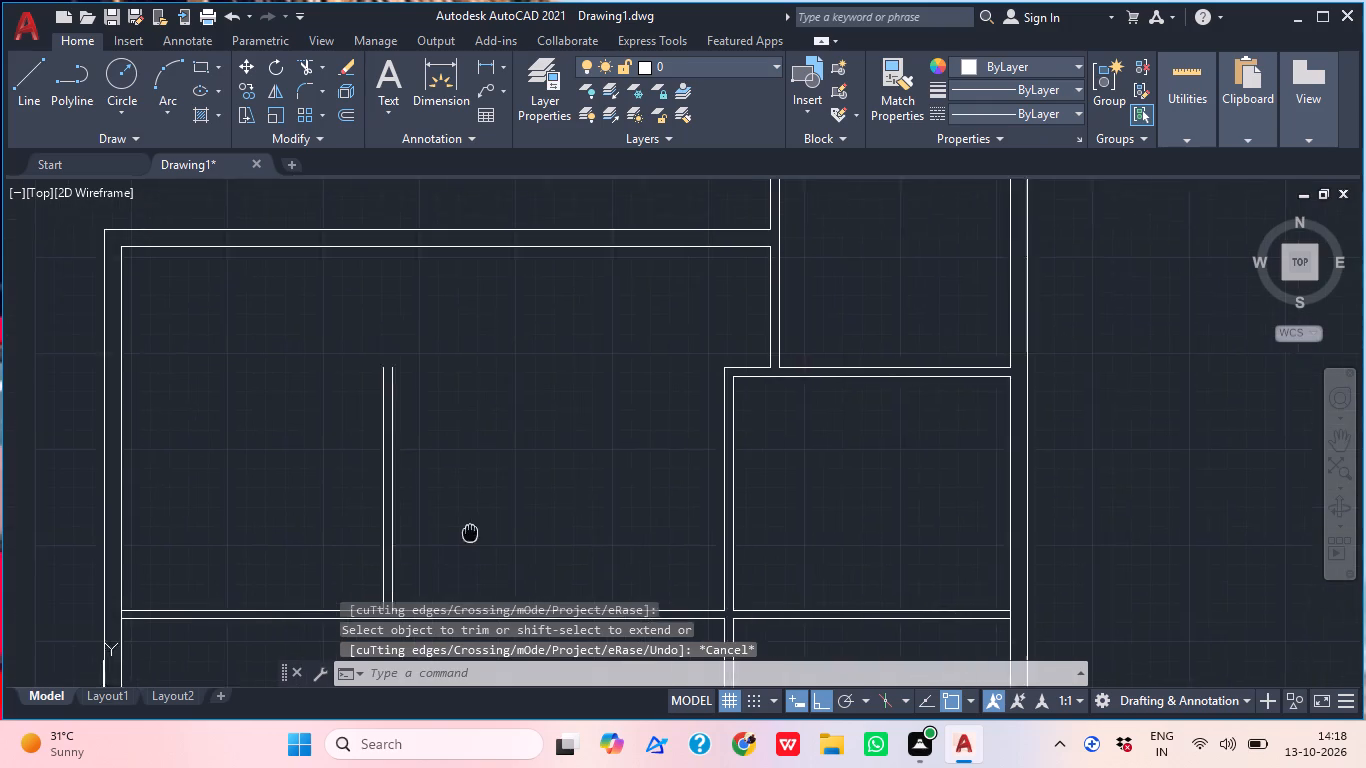
pyautogui.moveTo(471, 533); pyautogui.dragTo(499, 528, button='middle')
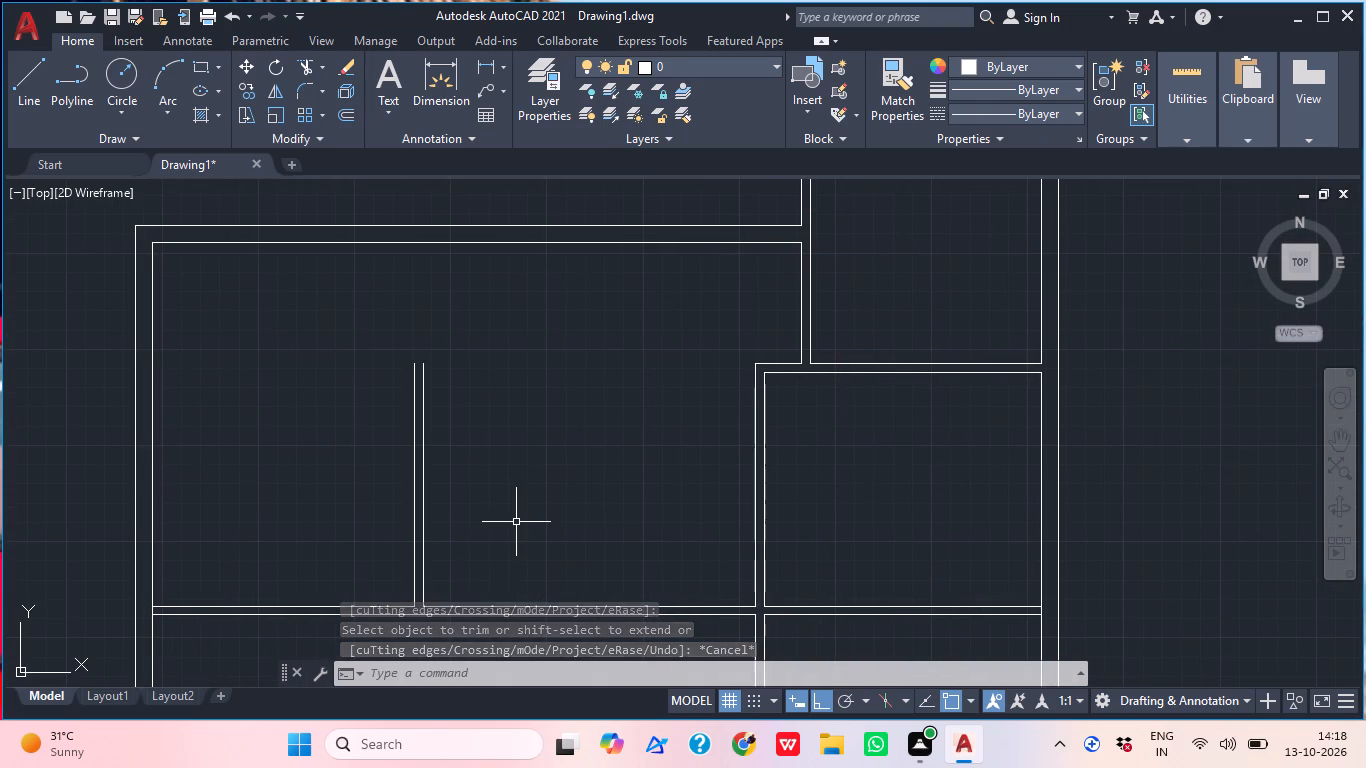
pyautogui.moveTo(516, 522); pyautogui.dragTo(520, 447, button='middle')
pyautogui.scroll(-1, 516, 522)
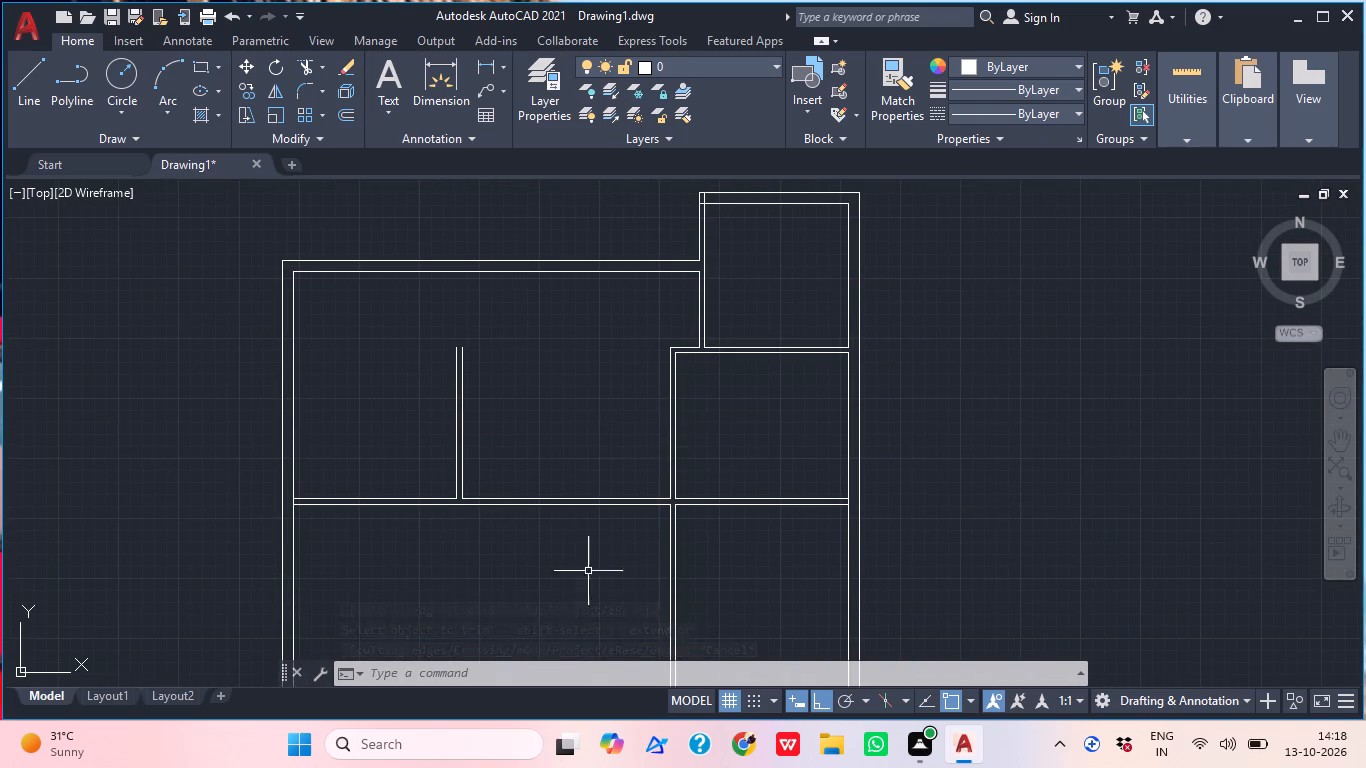
pyautogui.moveTo(879, 561); pyautogui.dragTo(799, 548, button='middle')
pyautogui.write('tr')
pyautogui.press('space')
pyautogui.scroll(1, 782, 518)
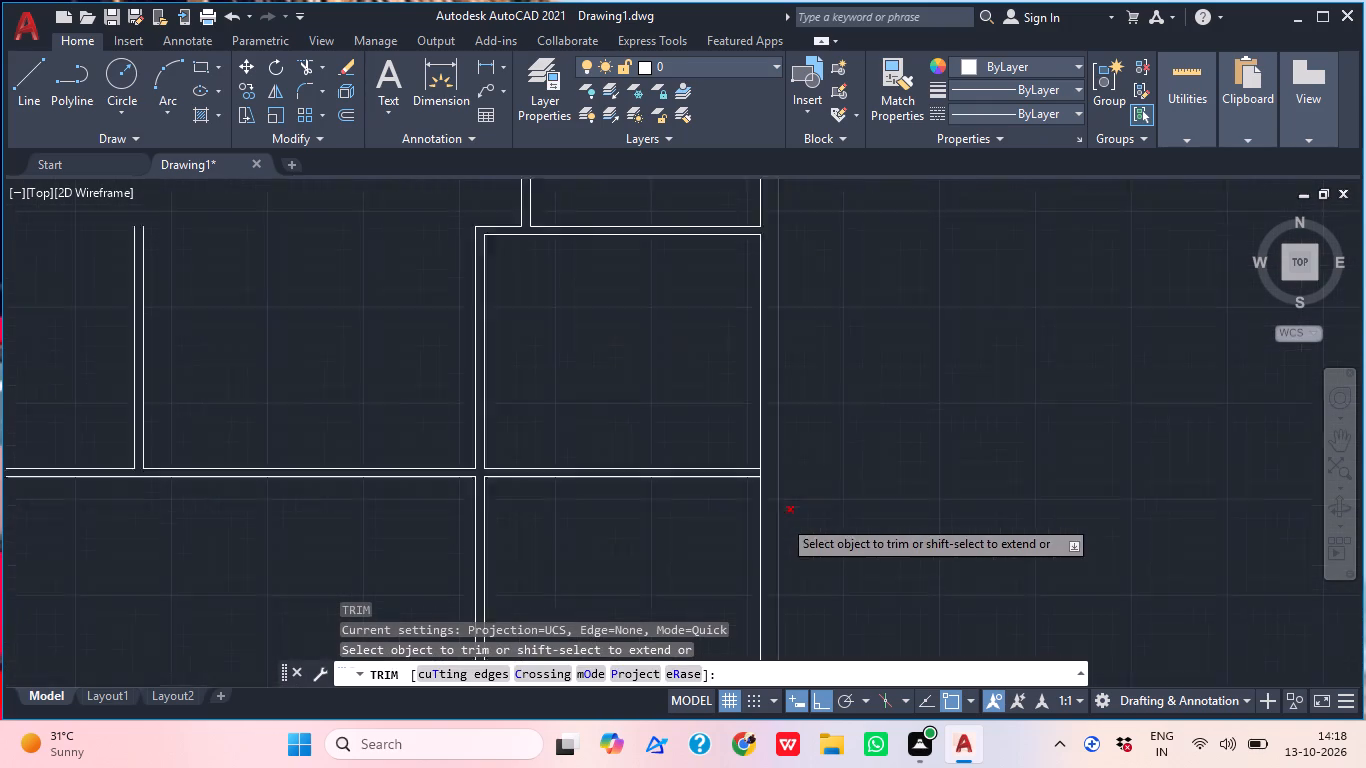
pyautogui.scroll(2, 782, 518)
pyautogui.scroll(2, 697, 448)
pyautogui.click(770, 365)
pyautogui.click(816, 343)
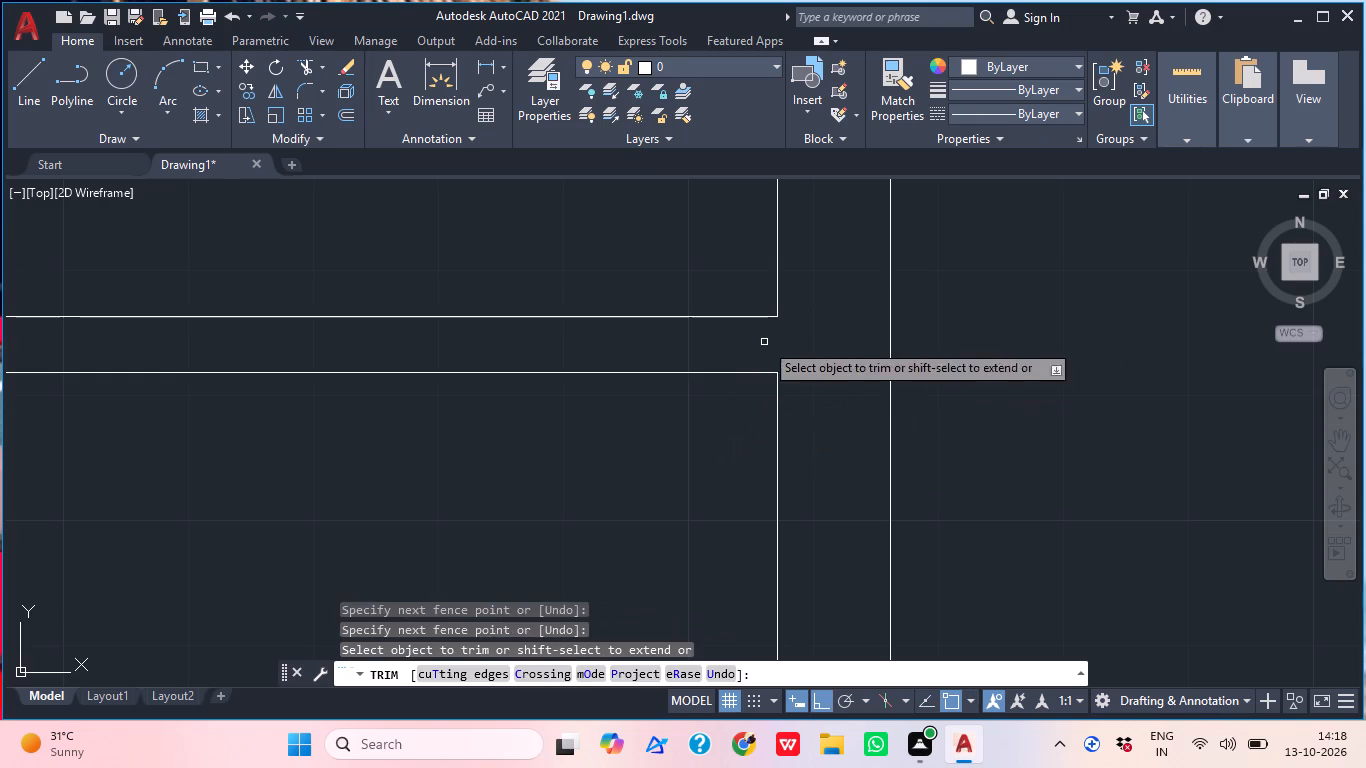
pyautogui.press('Escape')
# Trim the overlapping inner wall line stubs at the upper-left corner of the projecting top-right room.
pyautogui.scroll(-4, 719, 346)
pyautogui.moveTo(722, 348); pyautogui.dragTo(784, 493, button='middle')
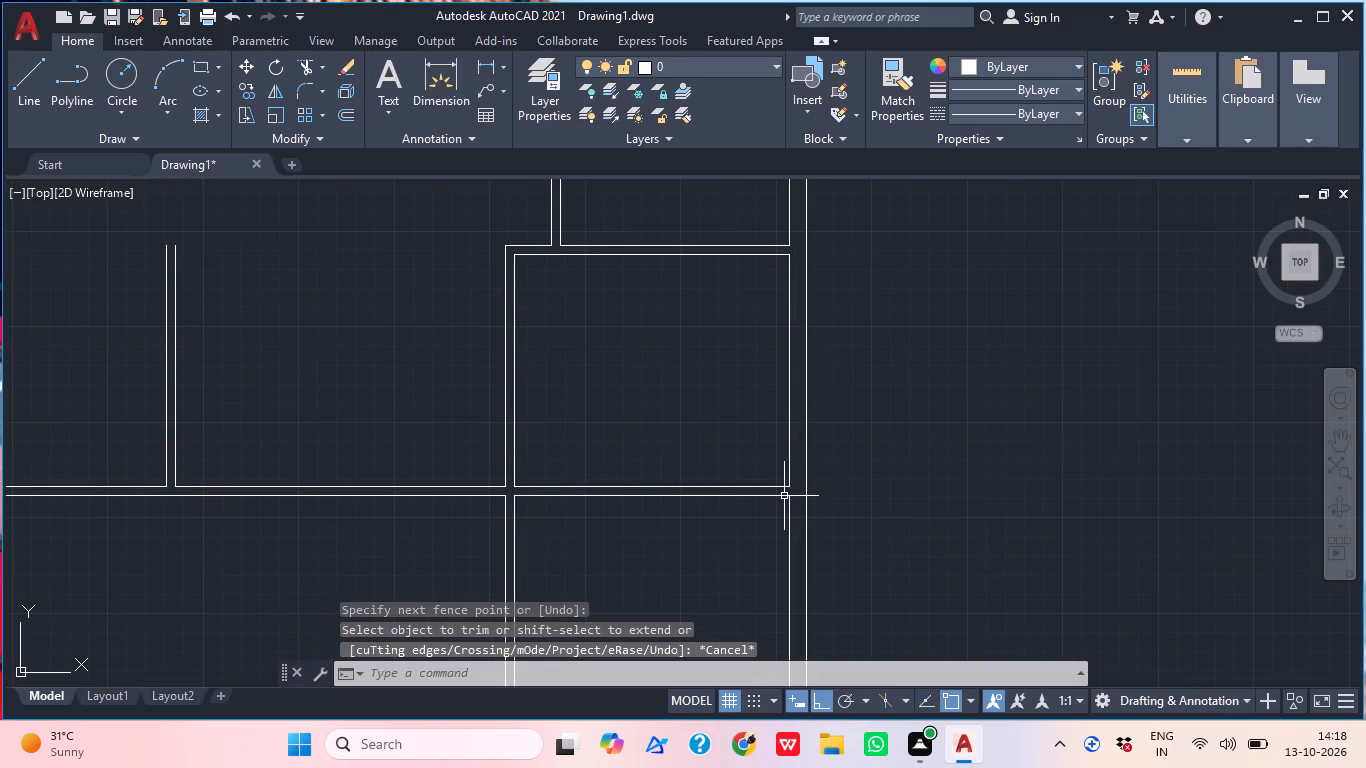
pyautogui.moveTo(827, 456); pyautogui.dragTo(864, 476, button='middle')
pyautogui.scroll(-1, 831, 462)
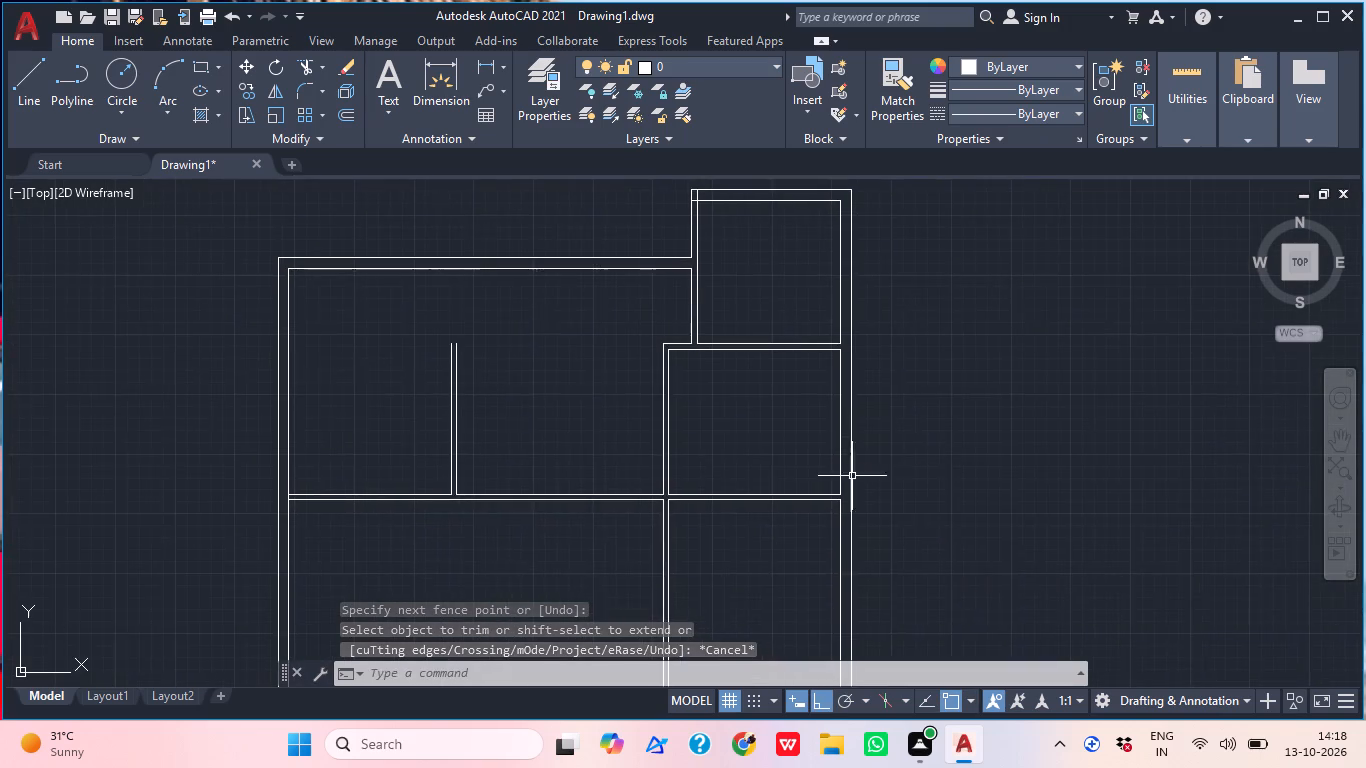
pyautogui.press('space')
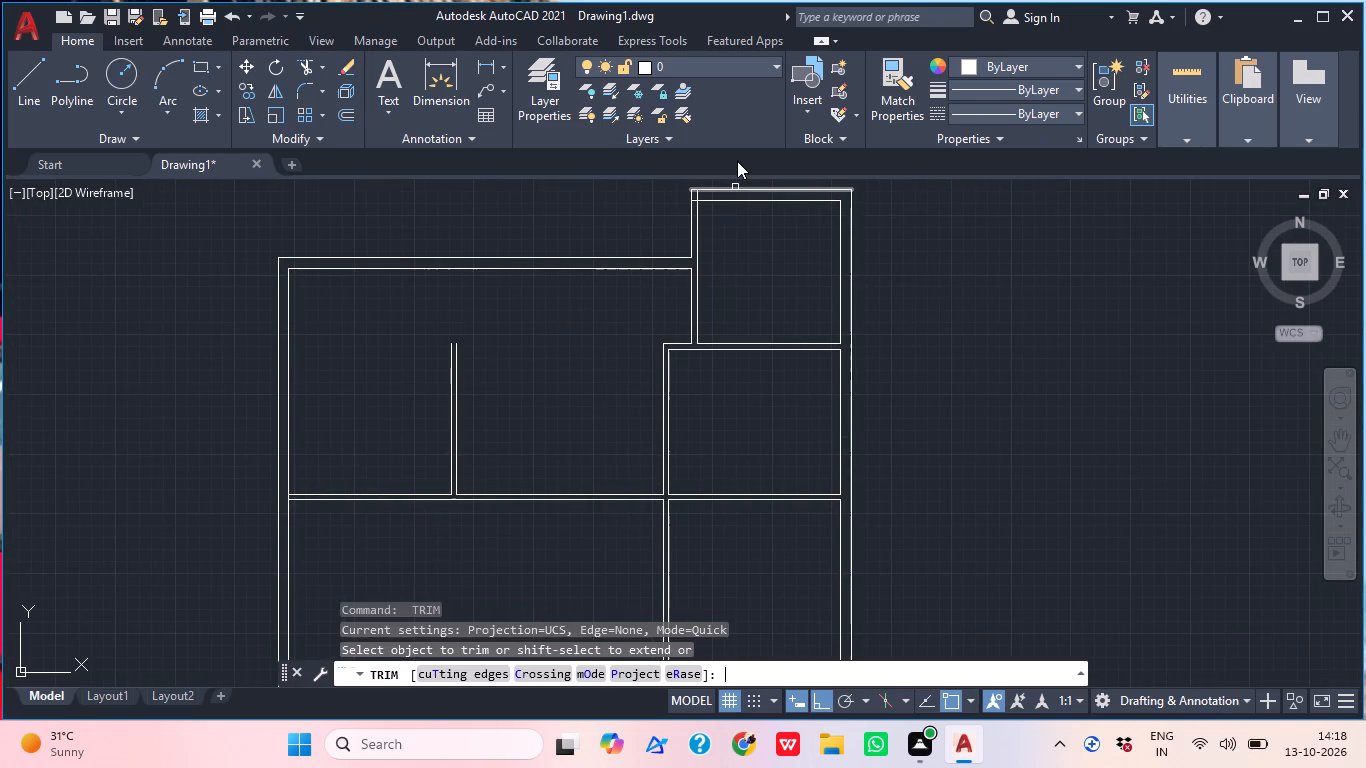
pyautogui.scroll(5, 730, 160)
pyautogui.moveTo(708, 194); pyautogui.dragTo(705, 430, button='middle')
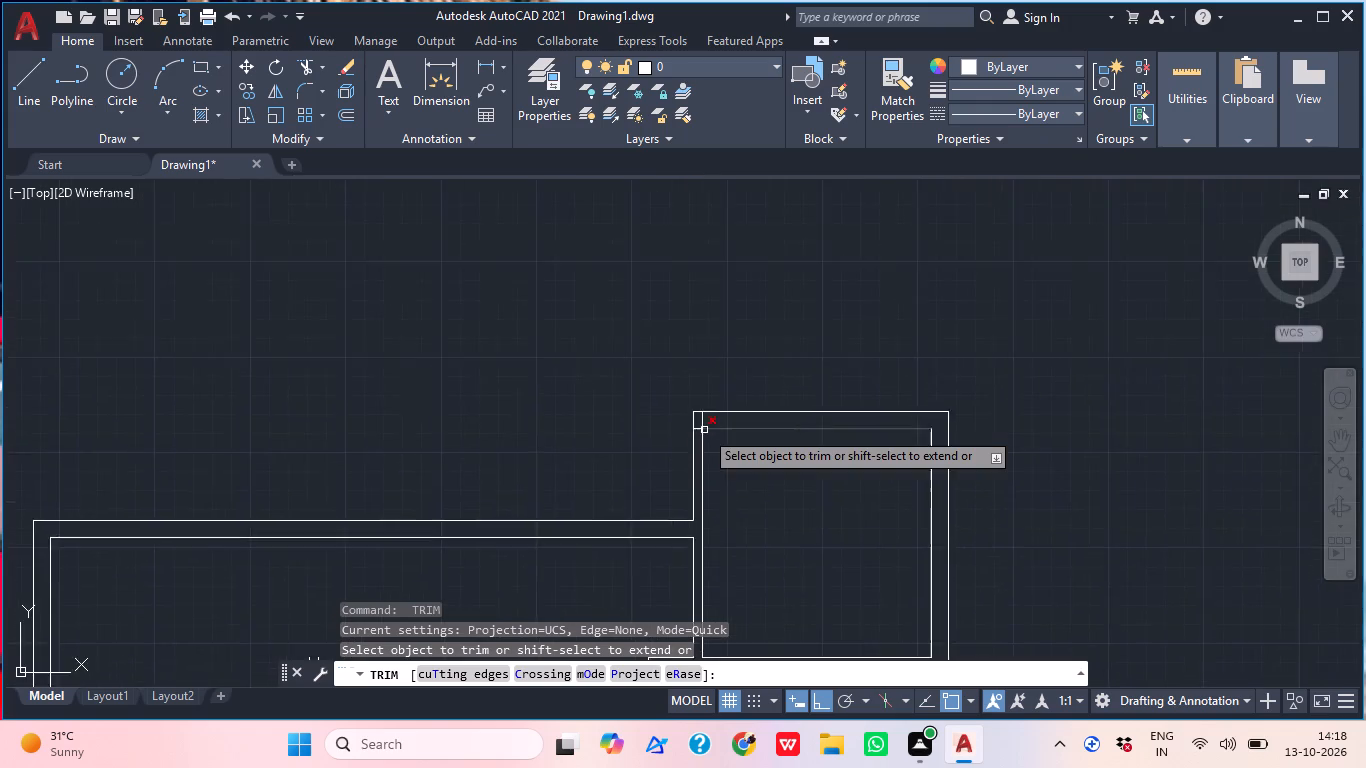
pyautogui.scroll(3, 701, 430)
pyautogui.click(701, 429)
pyautogui.click(700, 395)
pyautogui.click(774, 402)
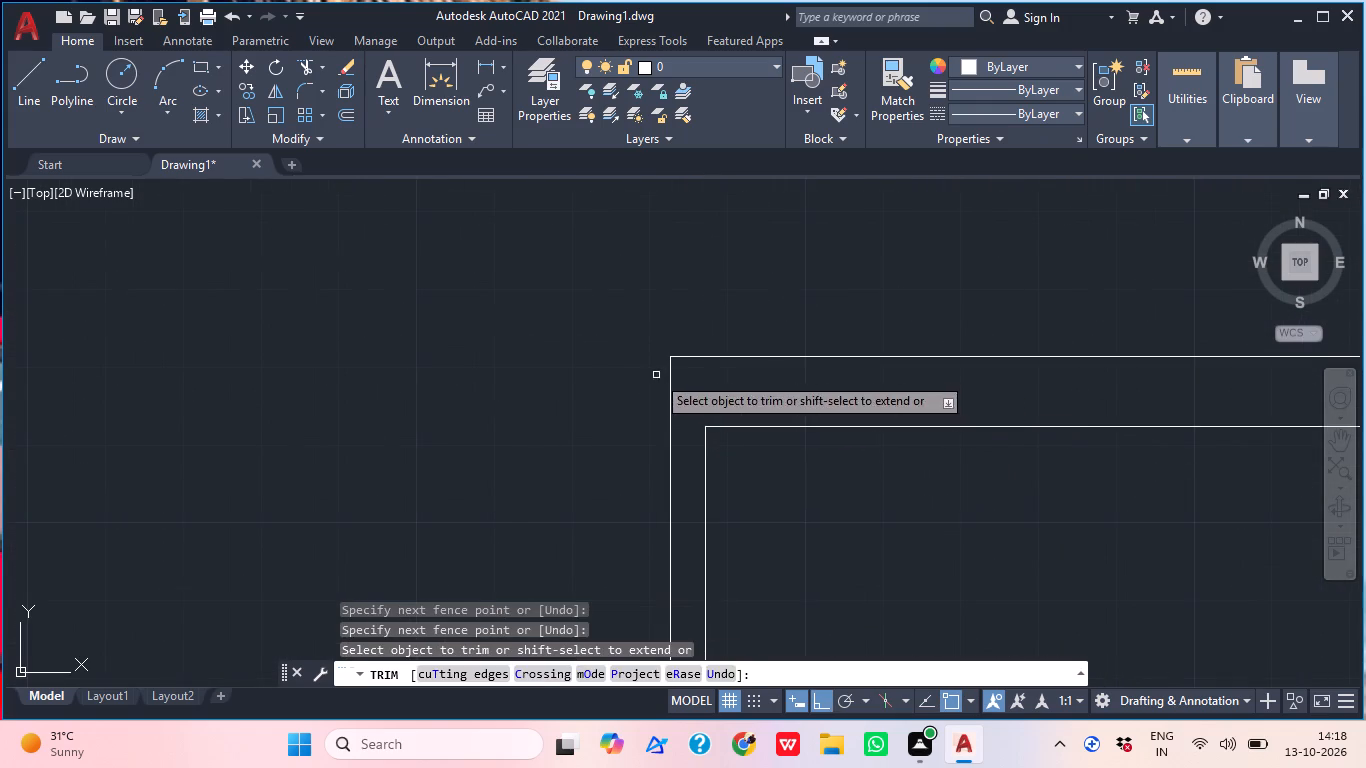
pyautogui.press('Escape')
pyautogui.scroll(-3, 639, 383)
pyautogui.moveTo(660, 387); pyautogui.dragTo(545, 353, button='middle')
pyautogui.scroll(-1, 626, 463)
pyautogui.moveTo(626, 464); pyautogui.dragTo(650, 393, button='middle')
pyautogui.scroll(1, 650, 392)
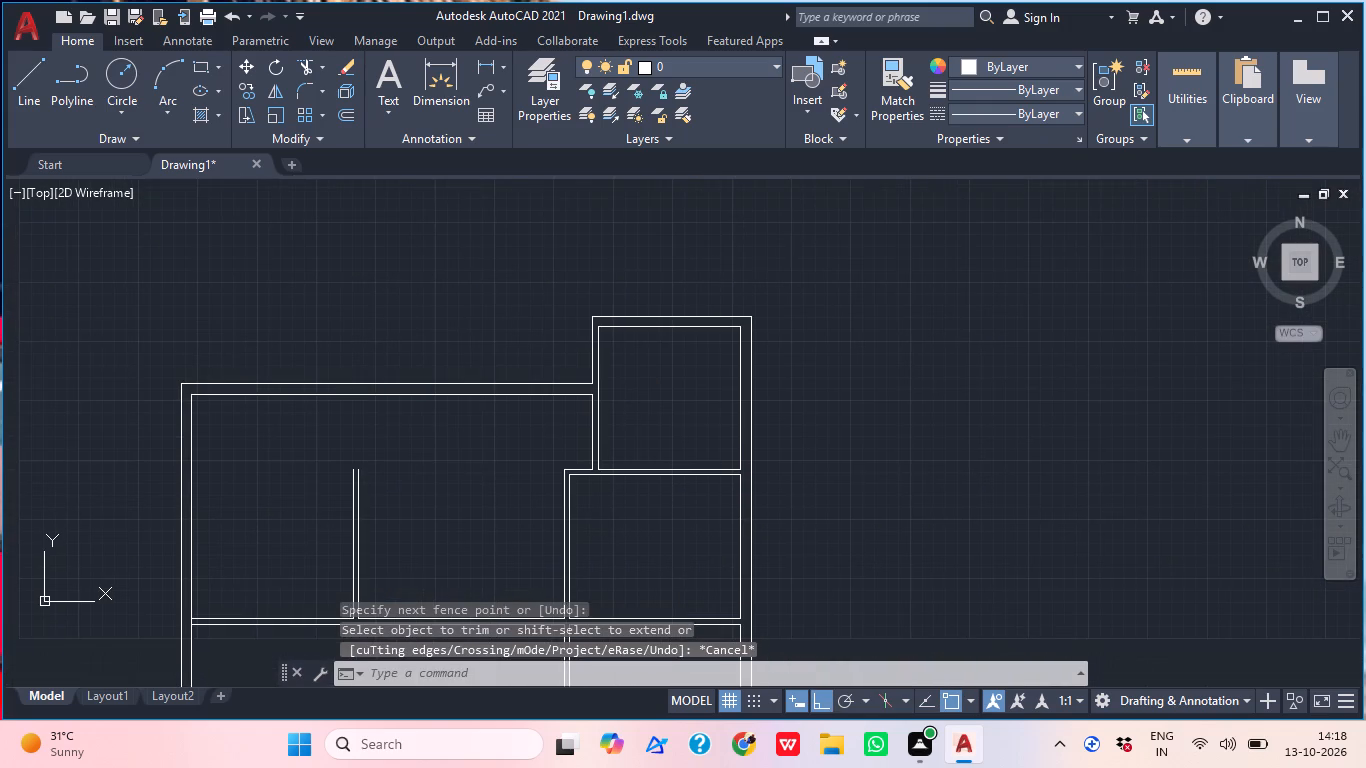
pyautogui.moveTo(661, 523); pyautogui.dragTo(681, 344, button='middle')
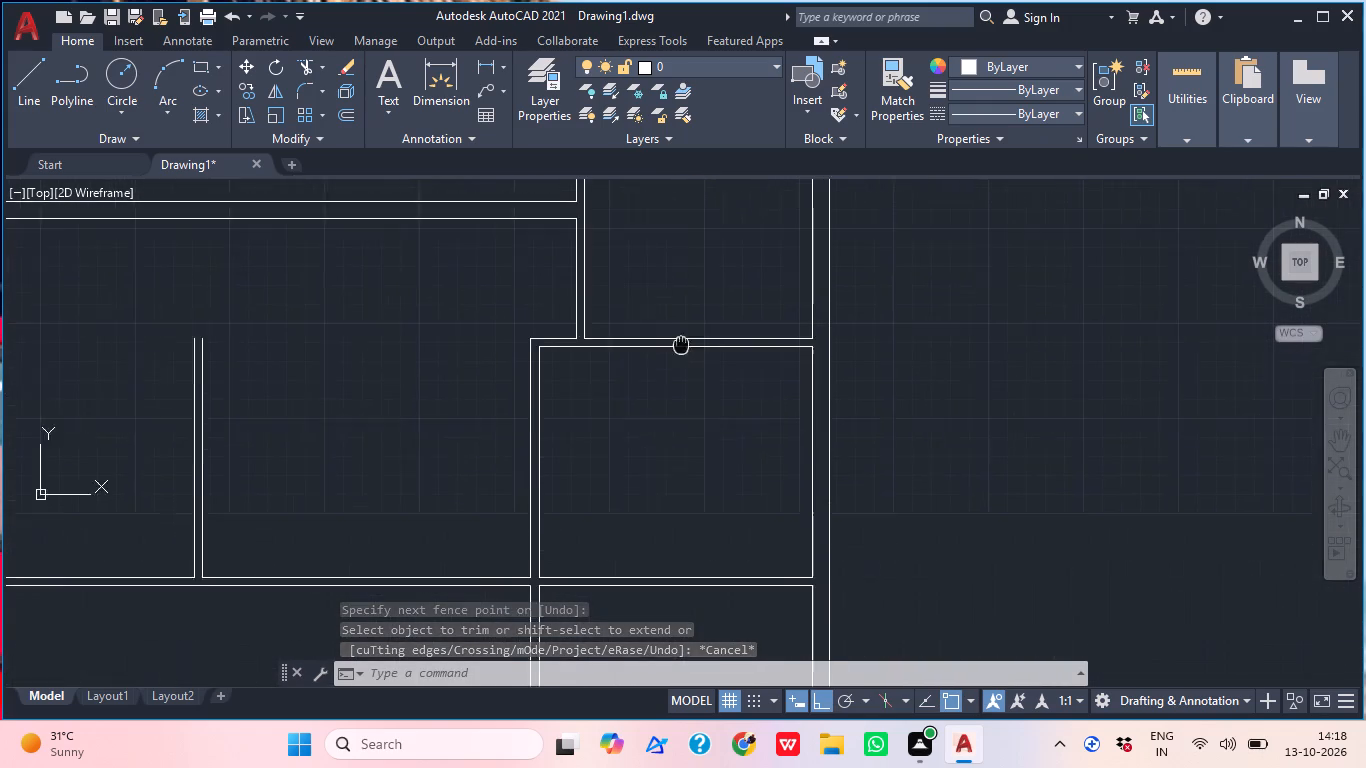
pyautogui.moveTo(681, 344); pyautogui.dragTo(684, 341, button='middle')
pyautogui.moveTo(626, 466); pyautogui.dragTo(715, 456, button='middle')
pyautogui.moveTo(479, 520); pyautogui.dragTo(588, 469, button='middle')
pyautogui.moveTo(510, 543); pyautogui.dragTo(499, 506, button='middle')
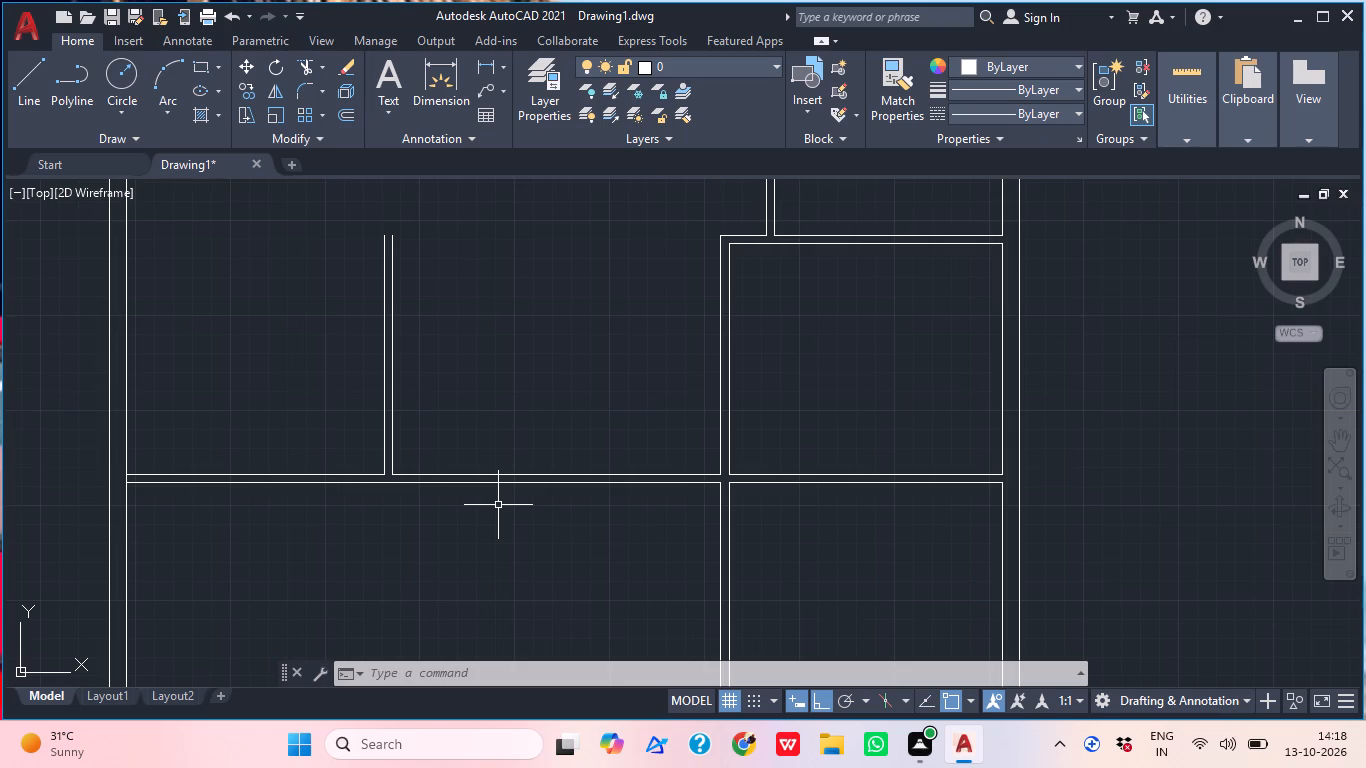
# Draw a short horizontal line closing the open top end between the two faces of the upper-left room's vertical partition.
pyautogui.moveTo(582, 496); pyautogui.dragTo(579, 536, button='middle')
pyautogui.scroll(-1, 580, 534)
pyautogui.moveTo(579, 536); pyautogui.dragTo(576, 544, button='middle')
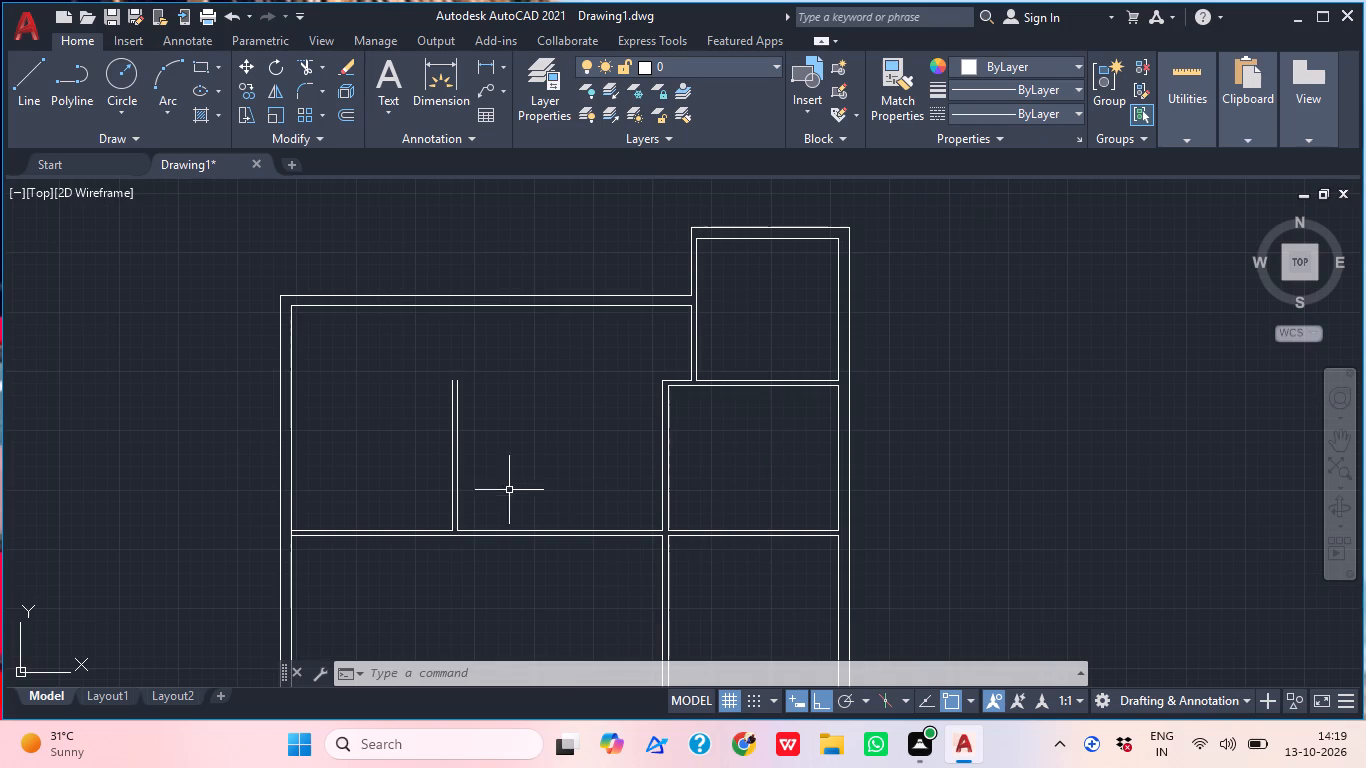
pyautogui.scroll(2, 428, 366)
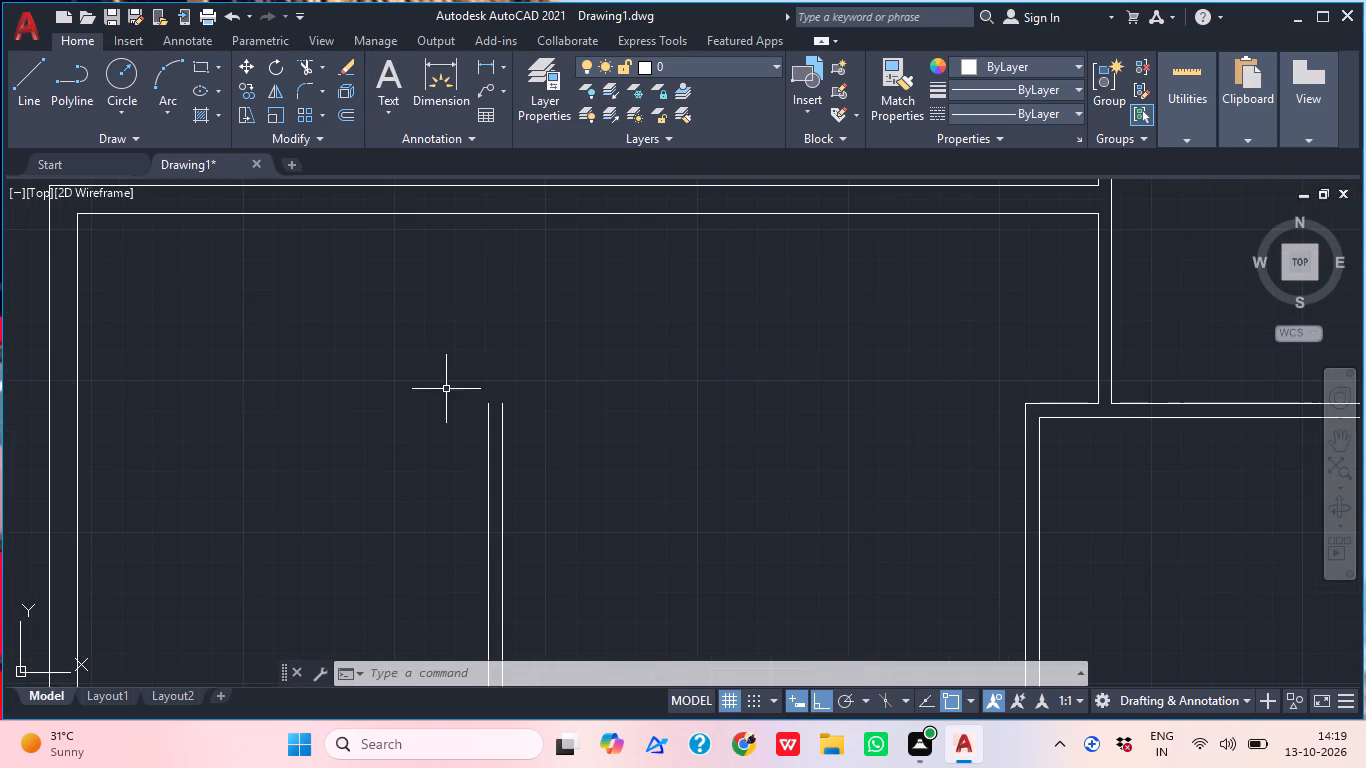
pyautogui.write('l')
pyautogui.press('space')
pyautogui.scroll(3, 503, 430)
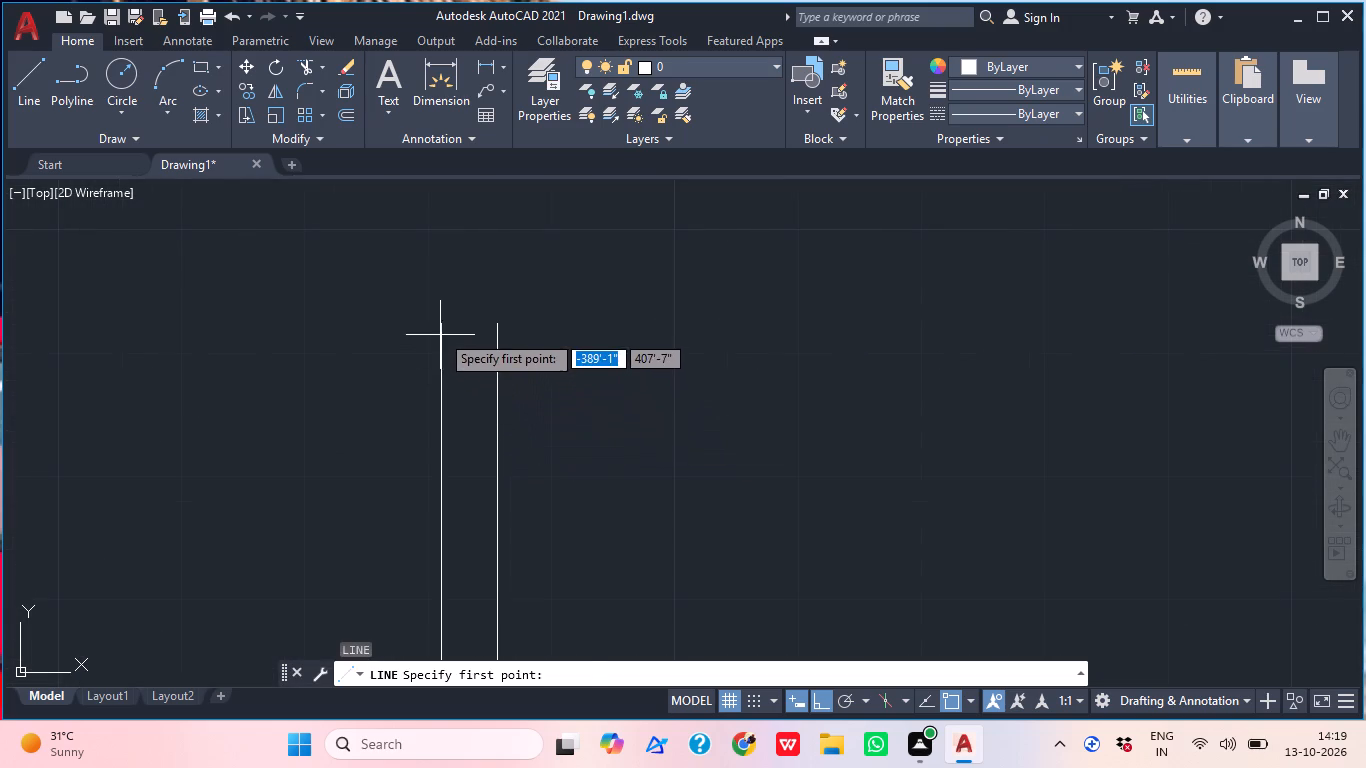
pyautogui.click(439, 321)
pyautogui.click(504, 326)
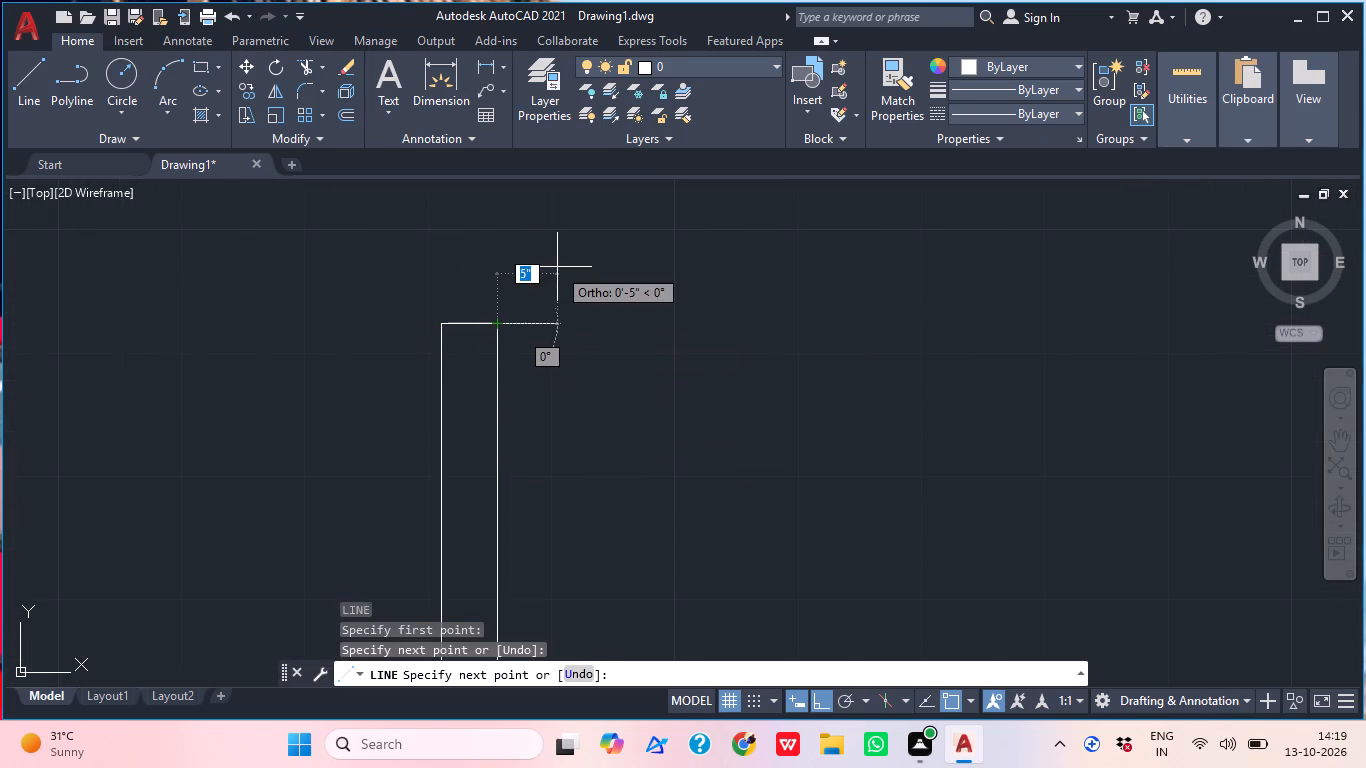
pyautogui.press('Escape')
# Trim the left outer wall's inner face between the two lines of the horizontal partition below the upper-left room.
pyautogui.moveTo(541, 443); pyautogui.dragTo(561, 457, button='middle')
pyautogui.scroll(-1, 542, 443)
pyautogui.moveTo(565, 449); pyautogui.dragTo(686, 422, button='middle')
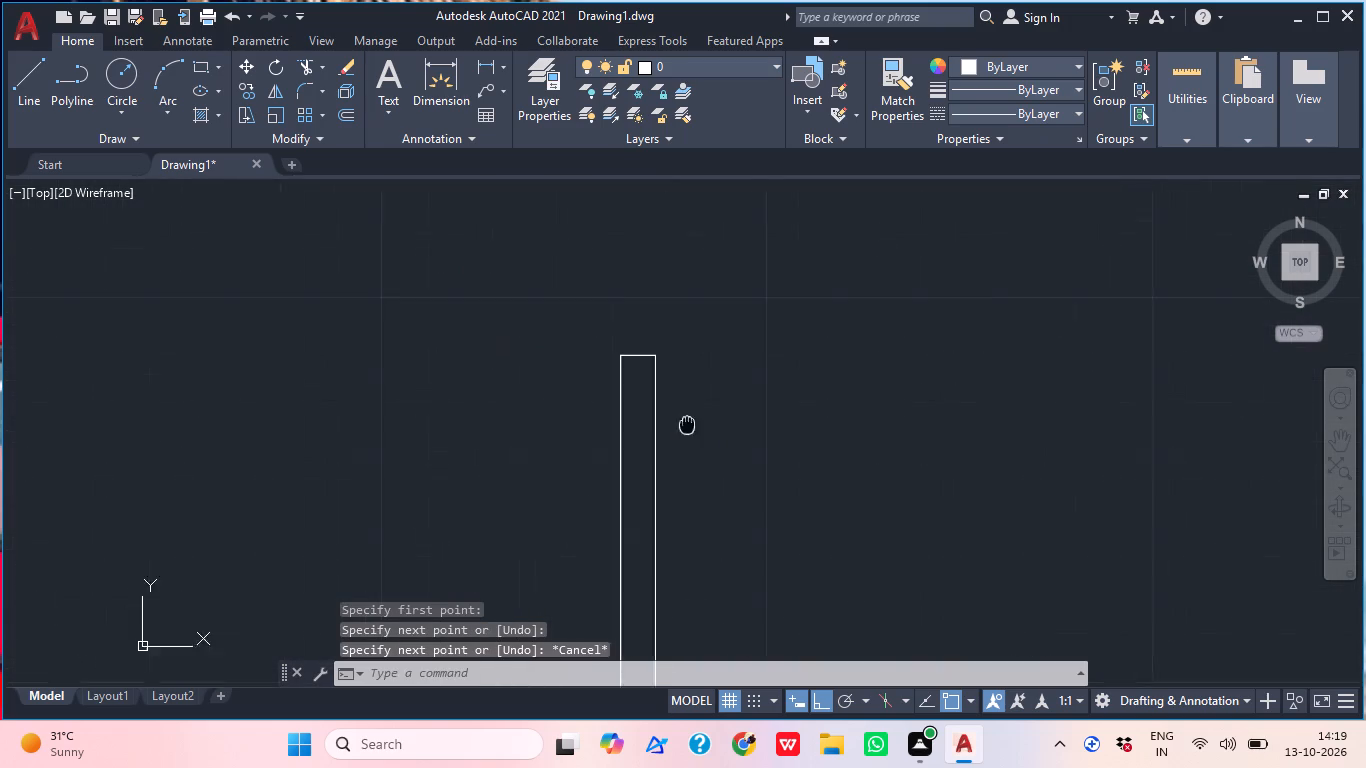
pyautogui.moveTo(686, 422); pyautogui.dragTo(681, 416, button='middle')
pyautogui.scroll(-2, 601, 407)
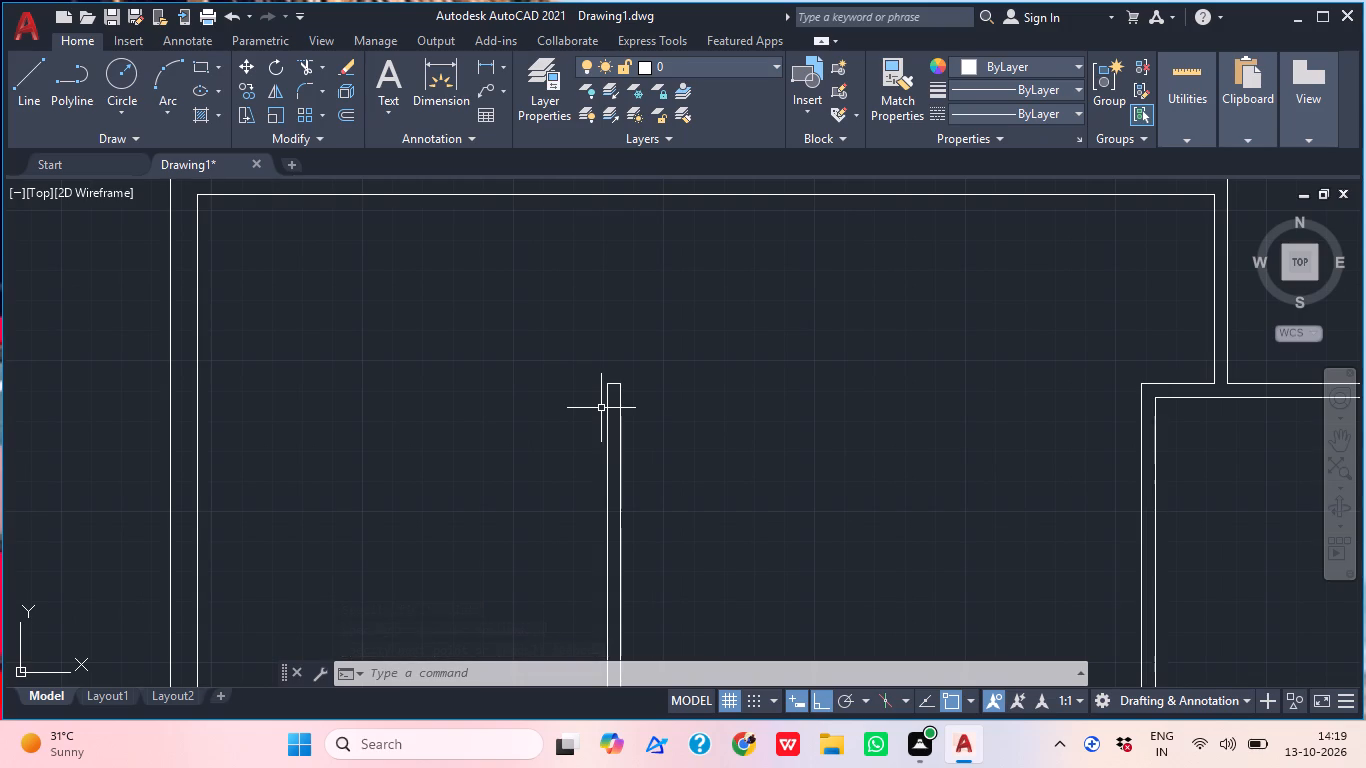
pyautogui.scroll(-2, 464, 383)
pyautogui.moveTo(568, 423); pyautogui.dragTo(489, 458, button='middle')
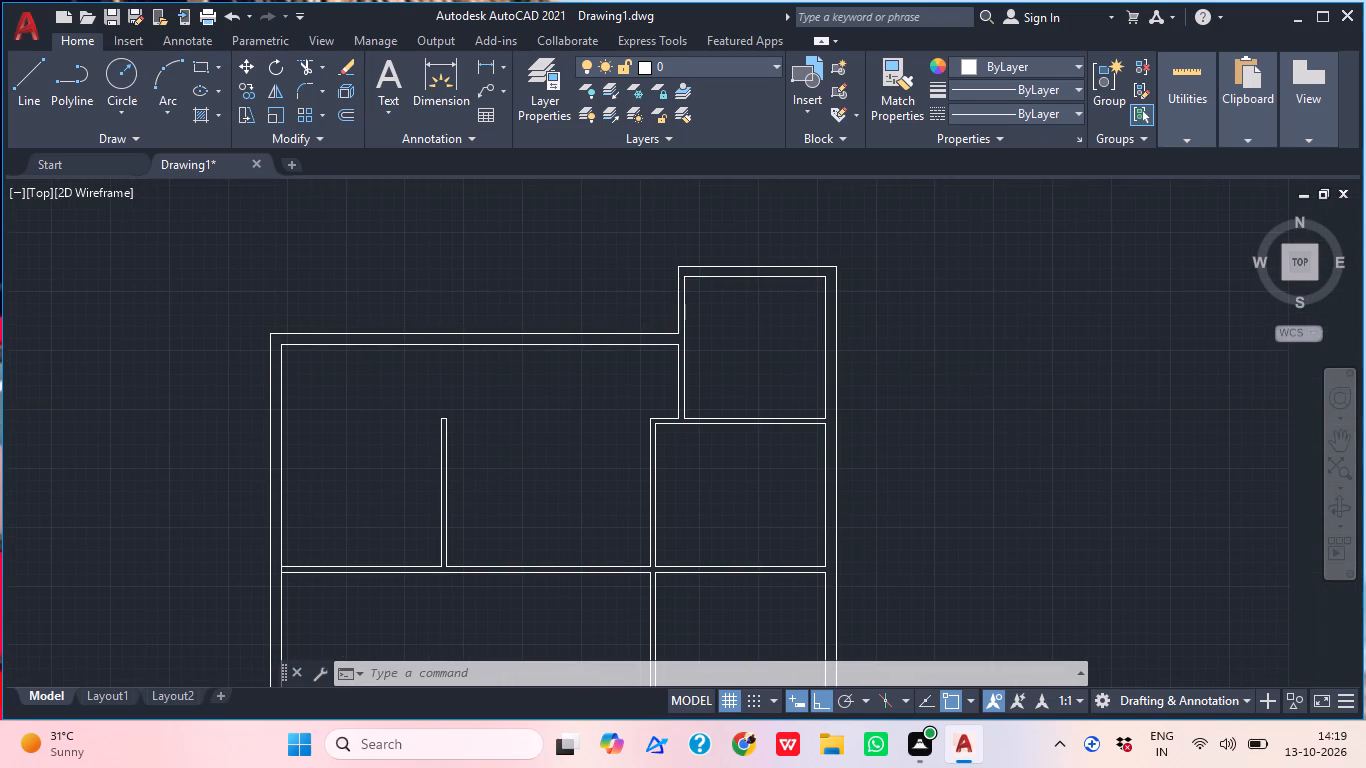
pyautogui.moveTo(489, 458); pyautogui.dragTo(507, 332, button='middle')
pyautogui.moveTo(517, 552); pyautogui.dragTo(516, 505, button='middle')
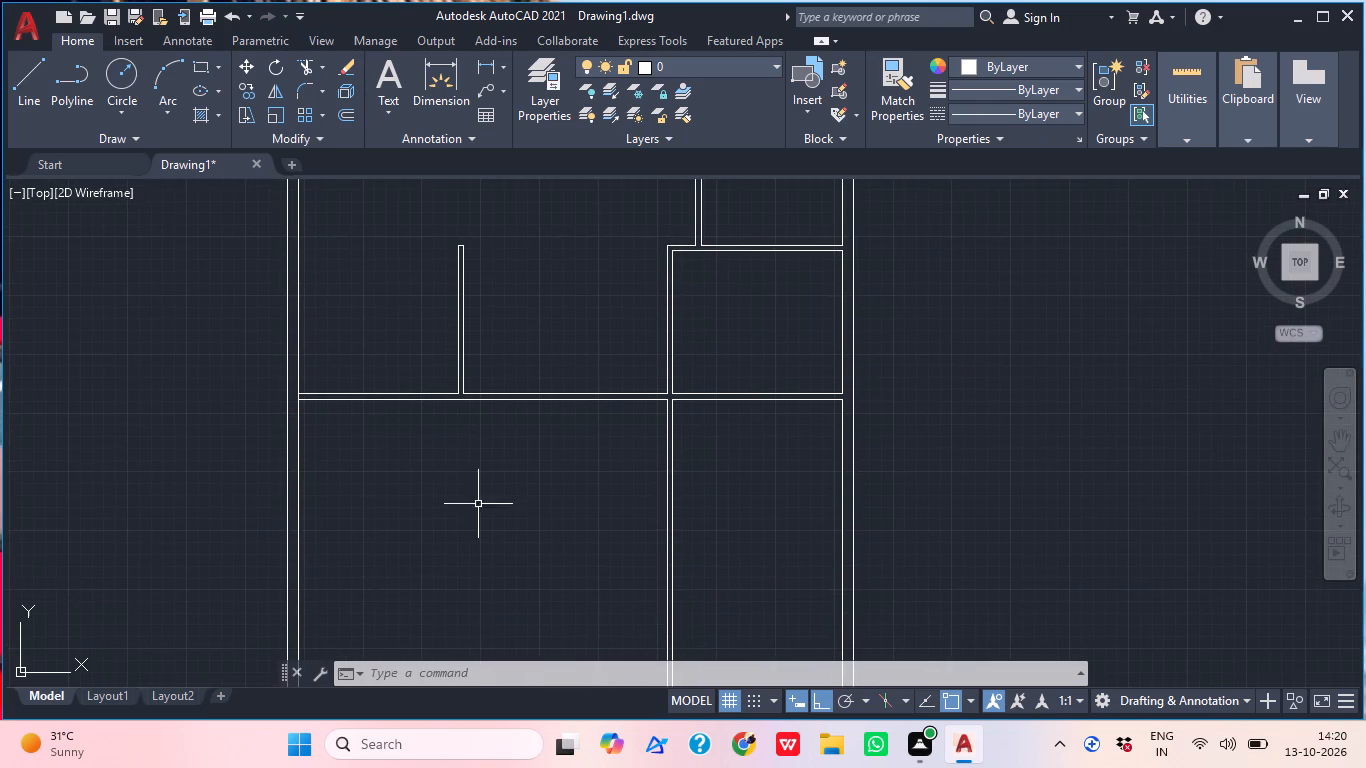
pyautogui.write('tr')
pyautogui.press('space')
pyautogui.scroll(4, 310, 397)
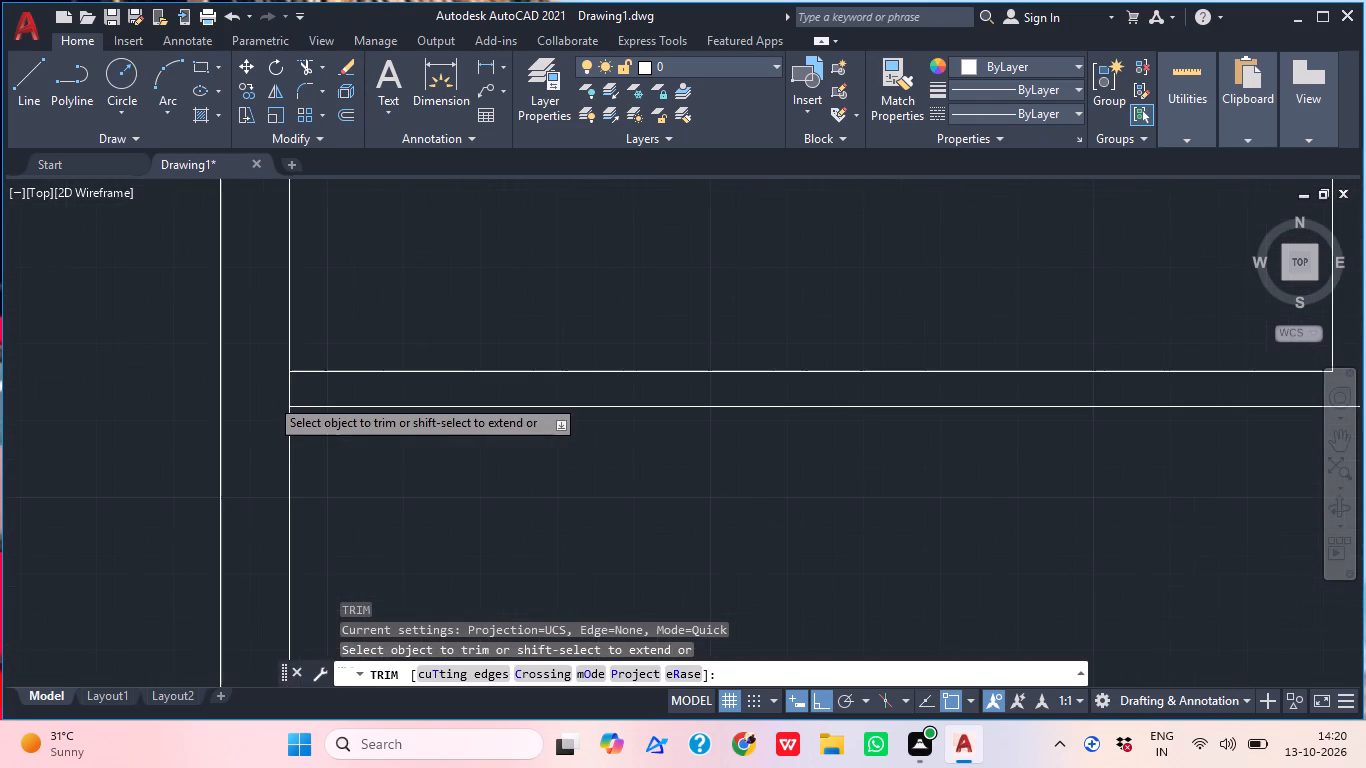
pyautogui.click(269, 397)
pyautogui.click(298, 396)
pyautogui.press('Escape')
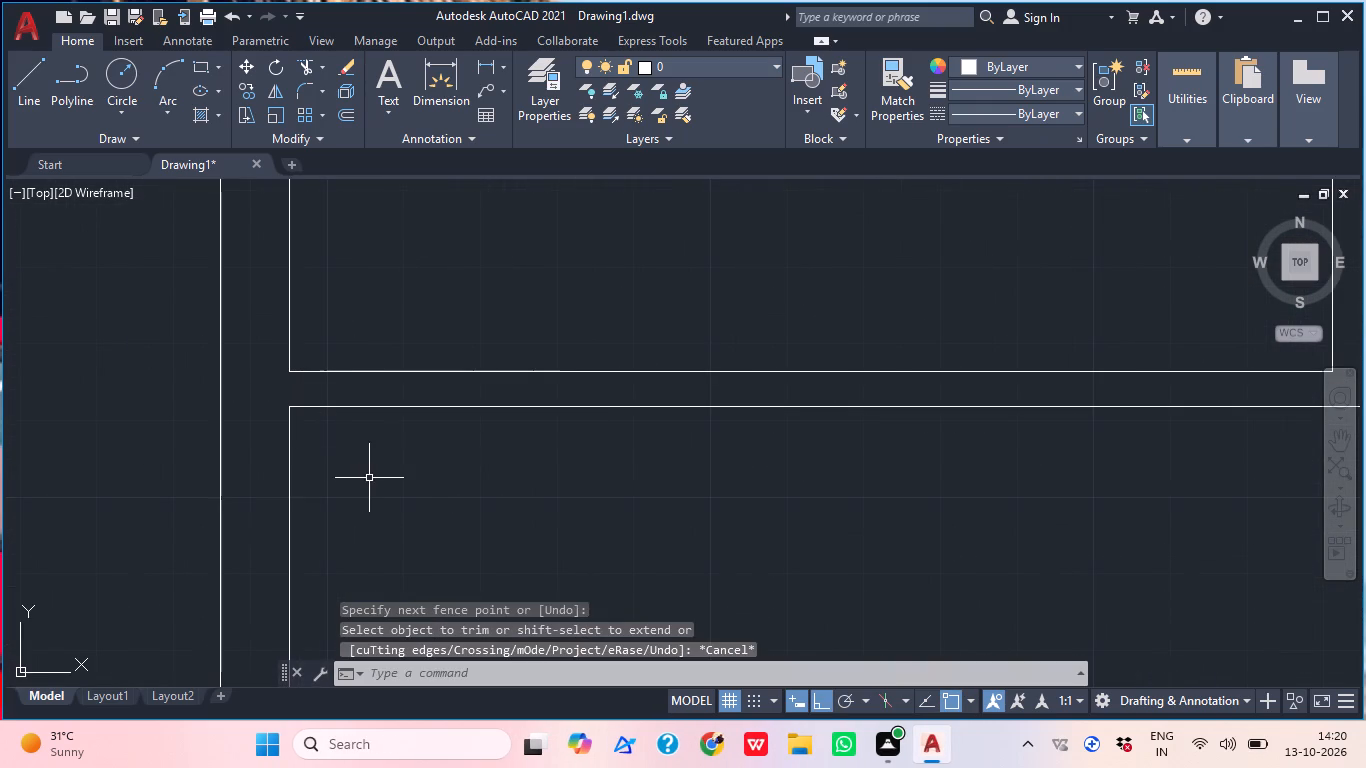
# Start the Offset command for the next wall line.
pyautogui.press('o')
pyautogui.press('space')
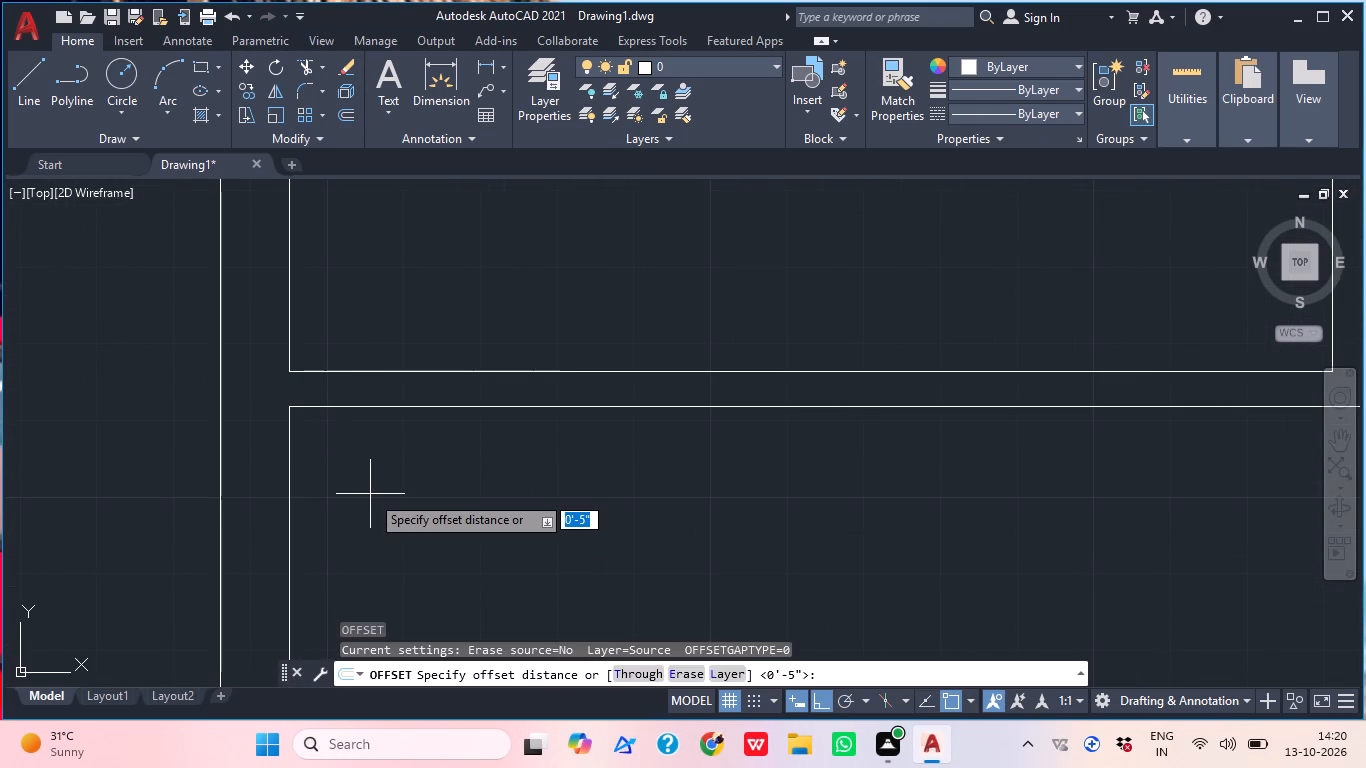
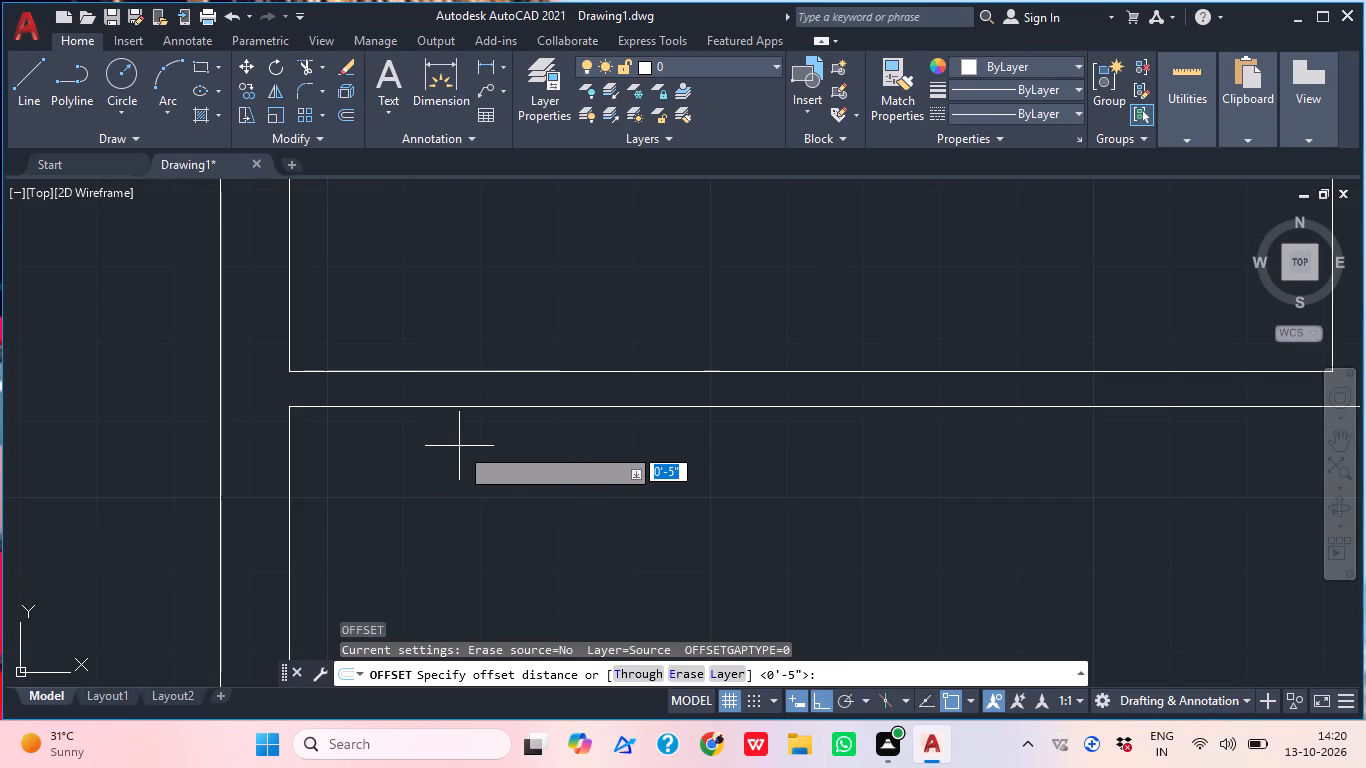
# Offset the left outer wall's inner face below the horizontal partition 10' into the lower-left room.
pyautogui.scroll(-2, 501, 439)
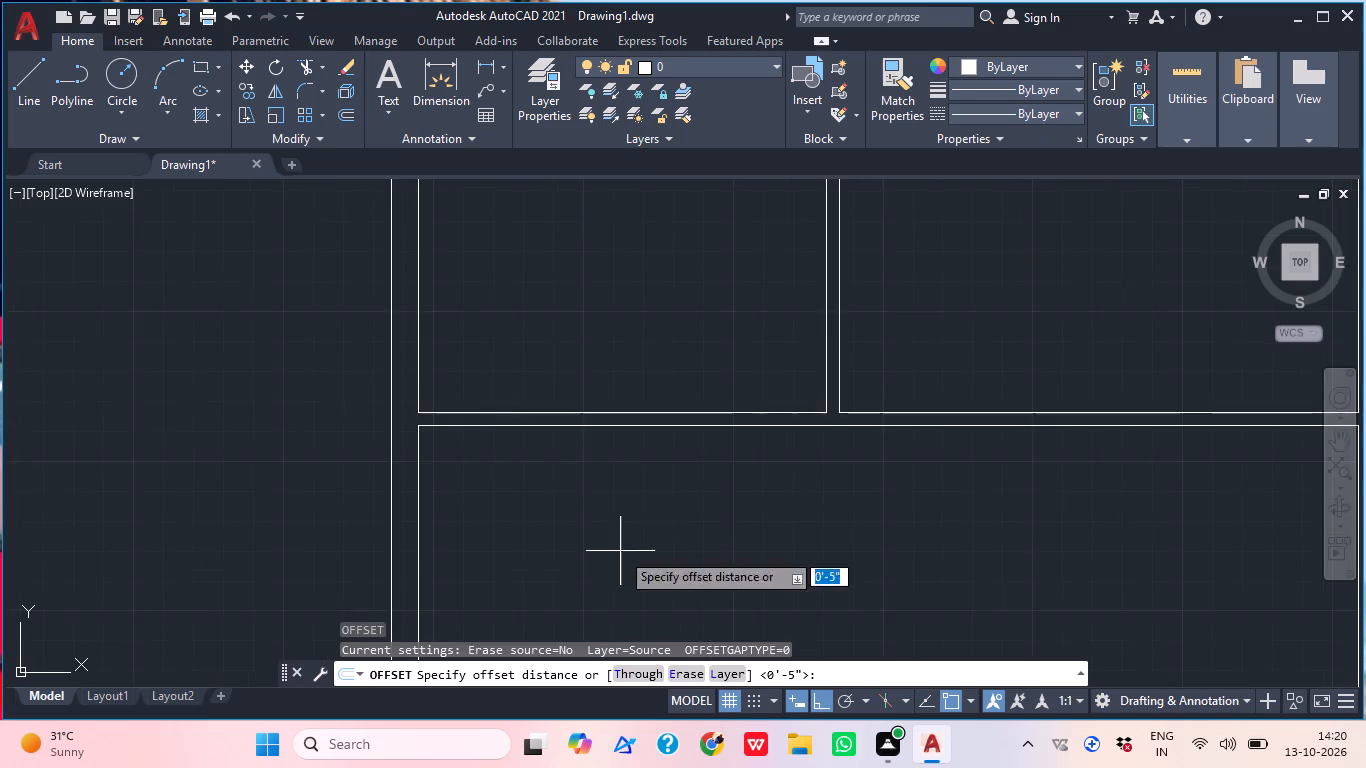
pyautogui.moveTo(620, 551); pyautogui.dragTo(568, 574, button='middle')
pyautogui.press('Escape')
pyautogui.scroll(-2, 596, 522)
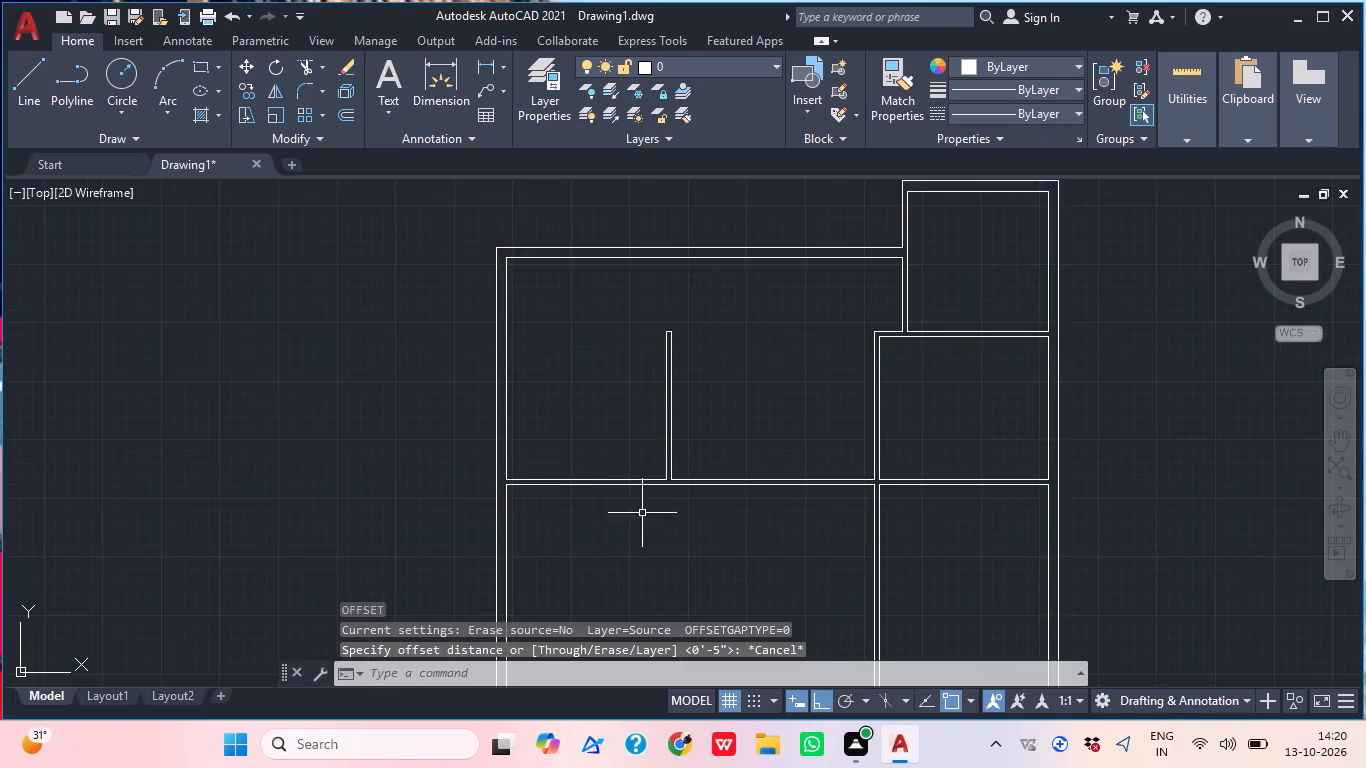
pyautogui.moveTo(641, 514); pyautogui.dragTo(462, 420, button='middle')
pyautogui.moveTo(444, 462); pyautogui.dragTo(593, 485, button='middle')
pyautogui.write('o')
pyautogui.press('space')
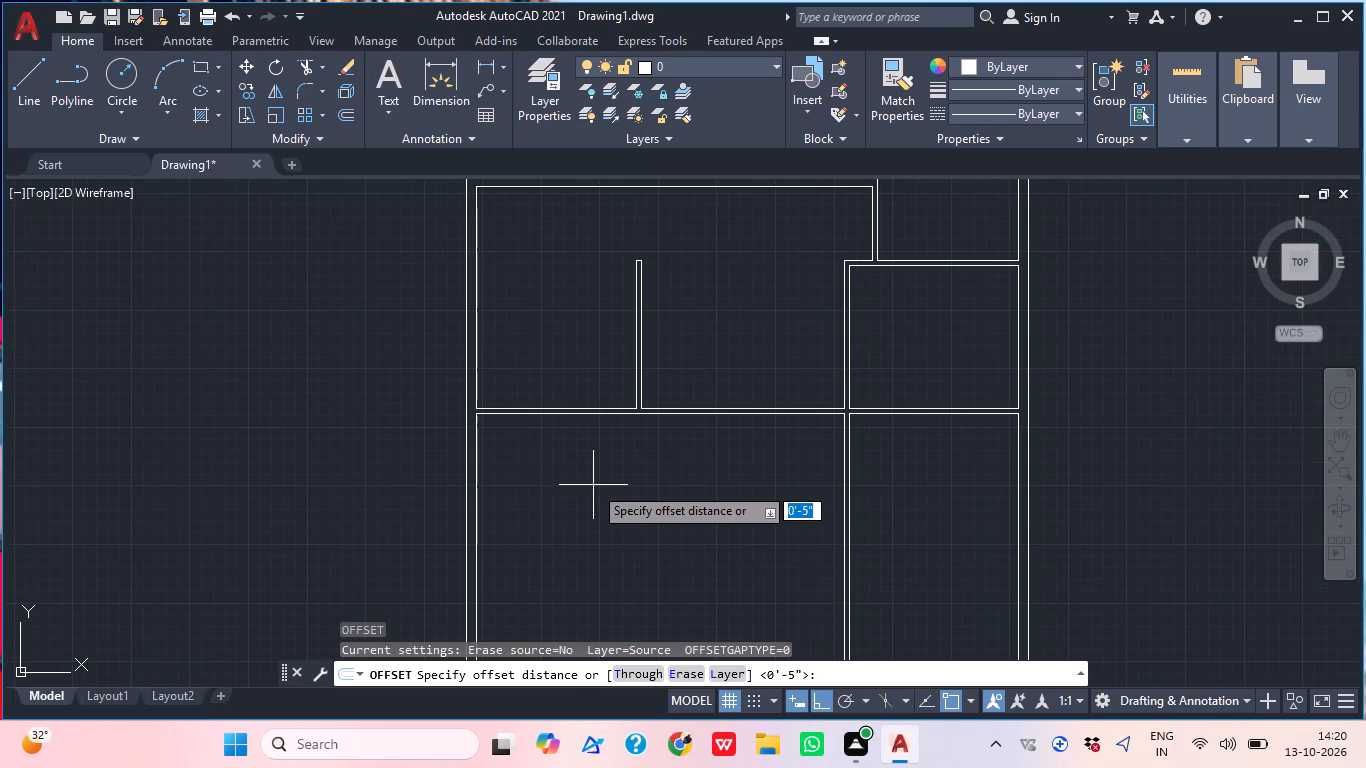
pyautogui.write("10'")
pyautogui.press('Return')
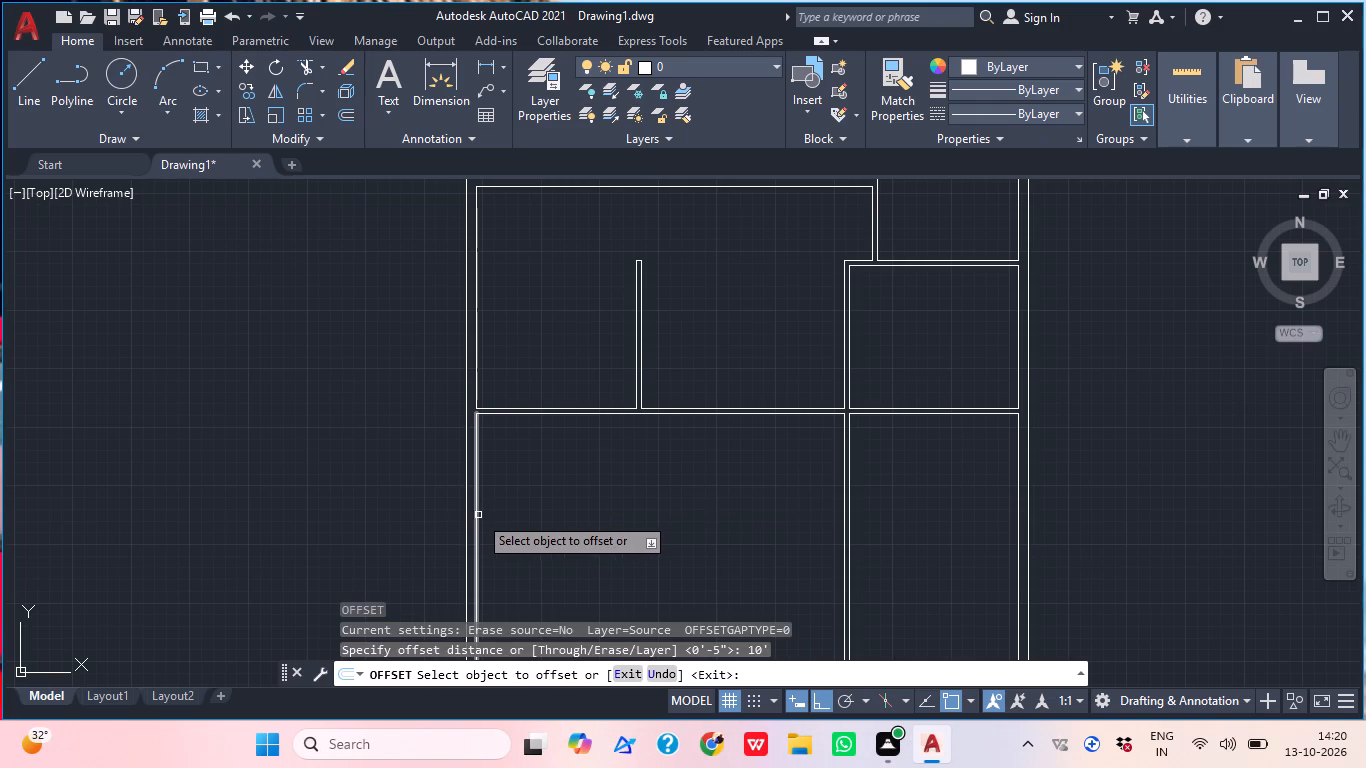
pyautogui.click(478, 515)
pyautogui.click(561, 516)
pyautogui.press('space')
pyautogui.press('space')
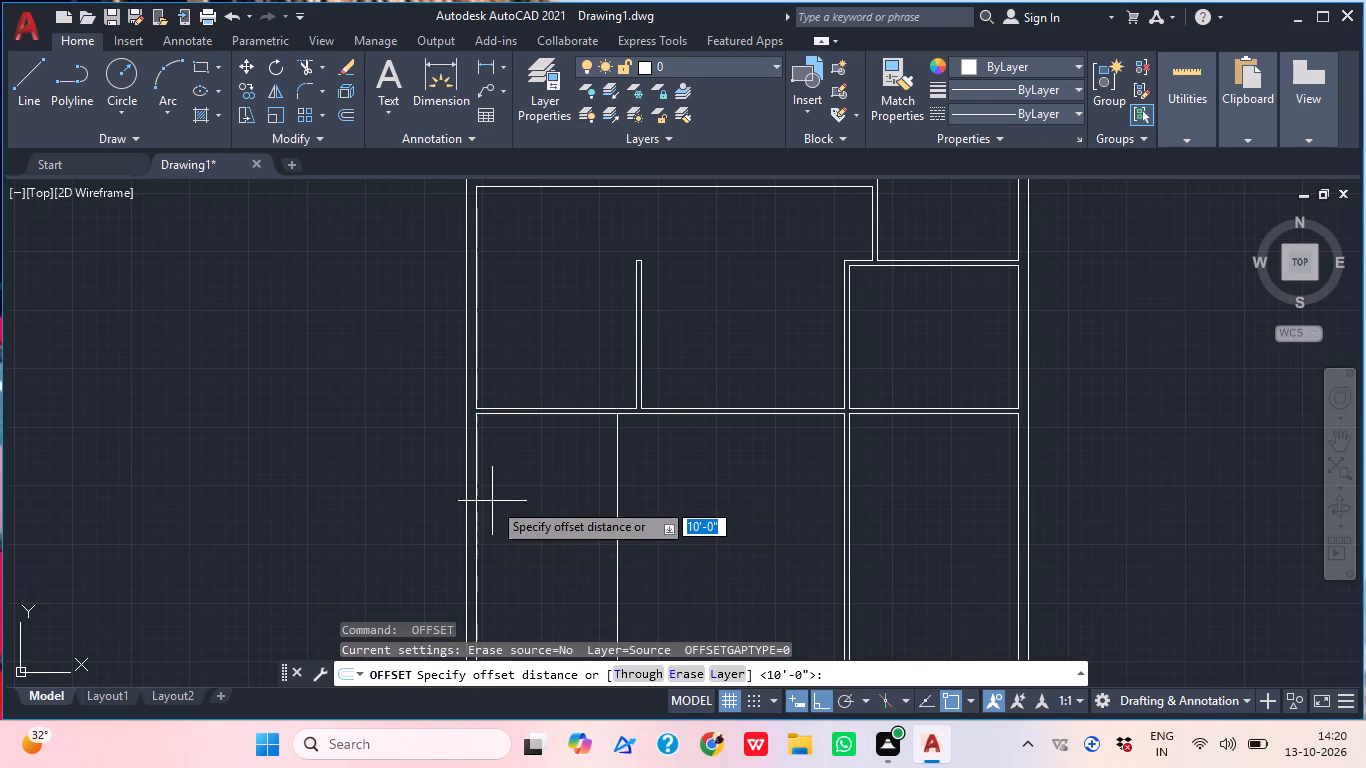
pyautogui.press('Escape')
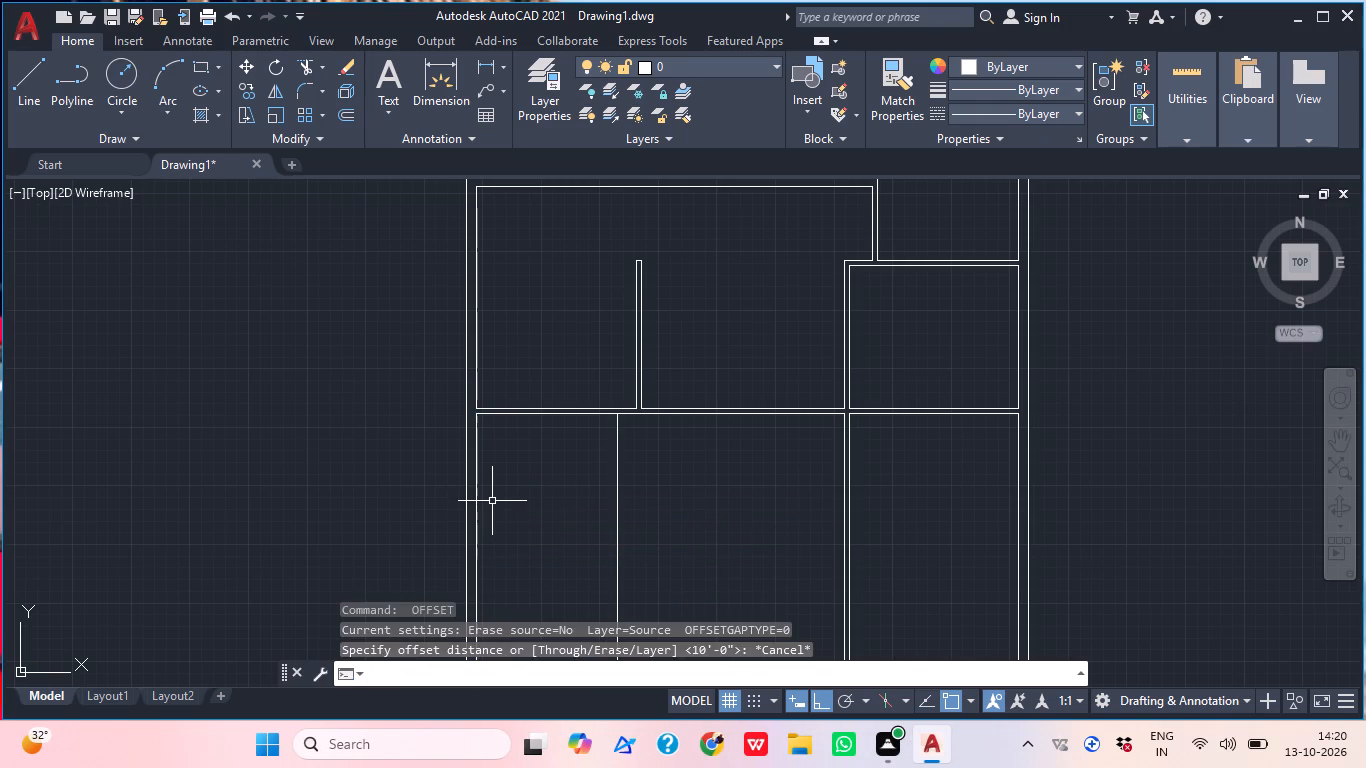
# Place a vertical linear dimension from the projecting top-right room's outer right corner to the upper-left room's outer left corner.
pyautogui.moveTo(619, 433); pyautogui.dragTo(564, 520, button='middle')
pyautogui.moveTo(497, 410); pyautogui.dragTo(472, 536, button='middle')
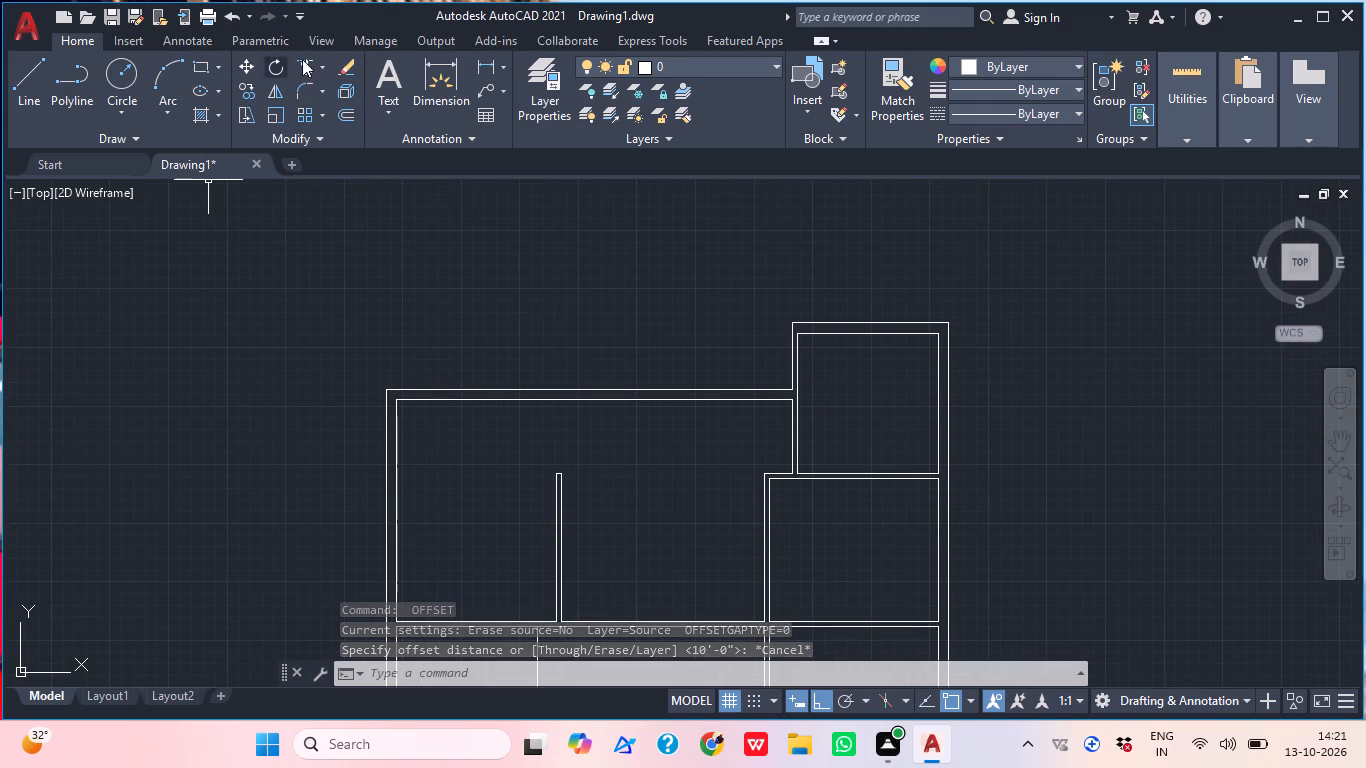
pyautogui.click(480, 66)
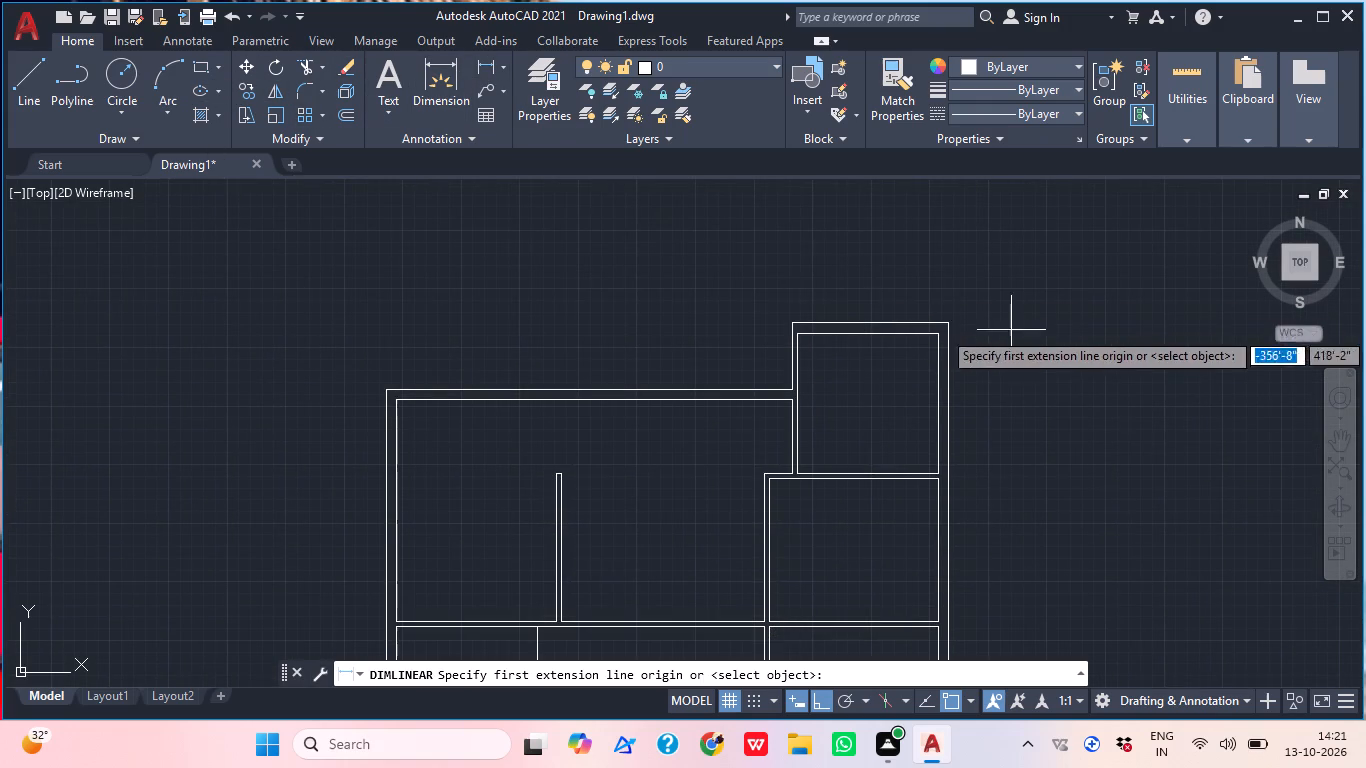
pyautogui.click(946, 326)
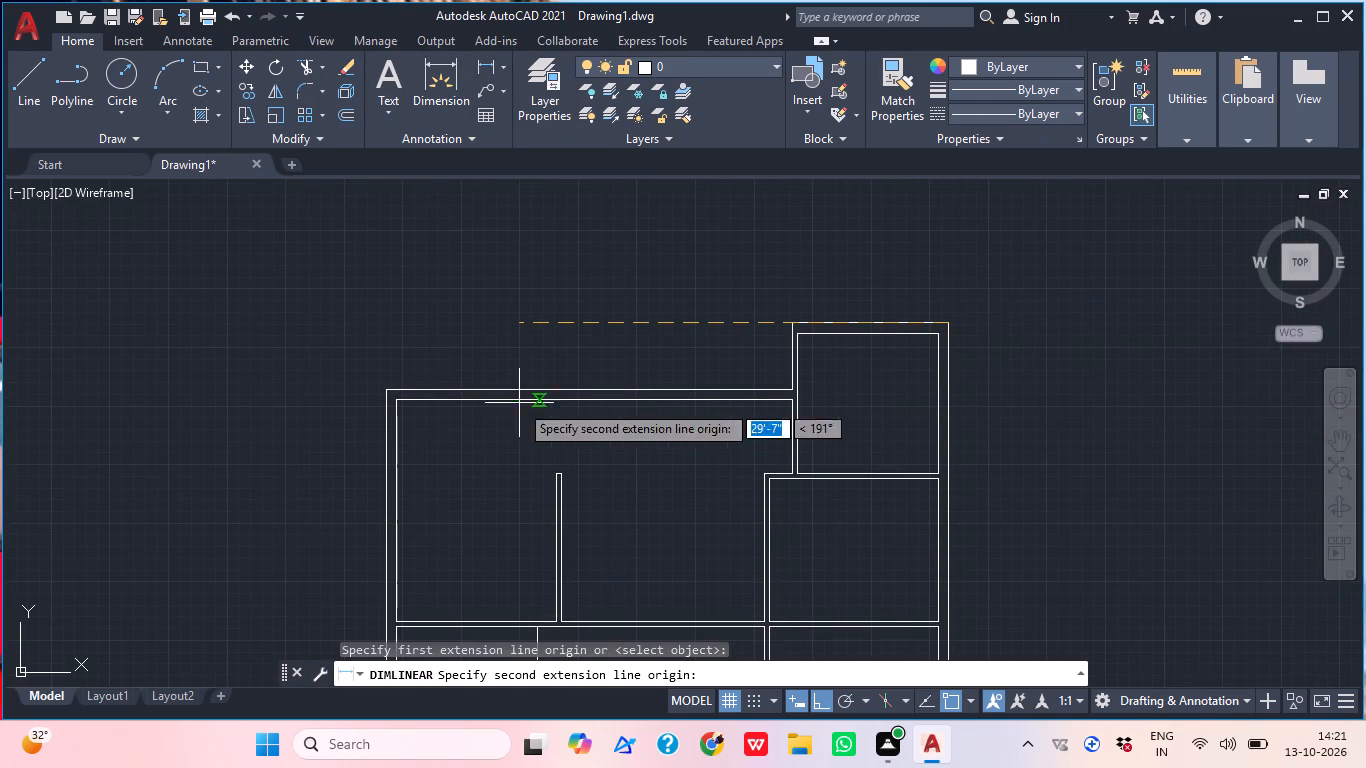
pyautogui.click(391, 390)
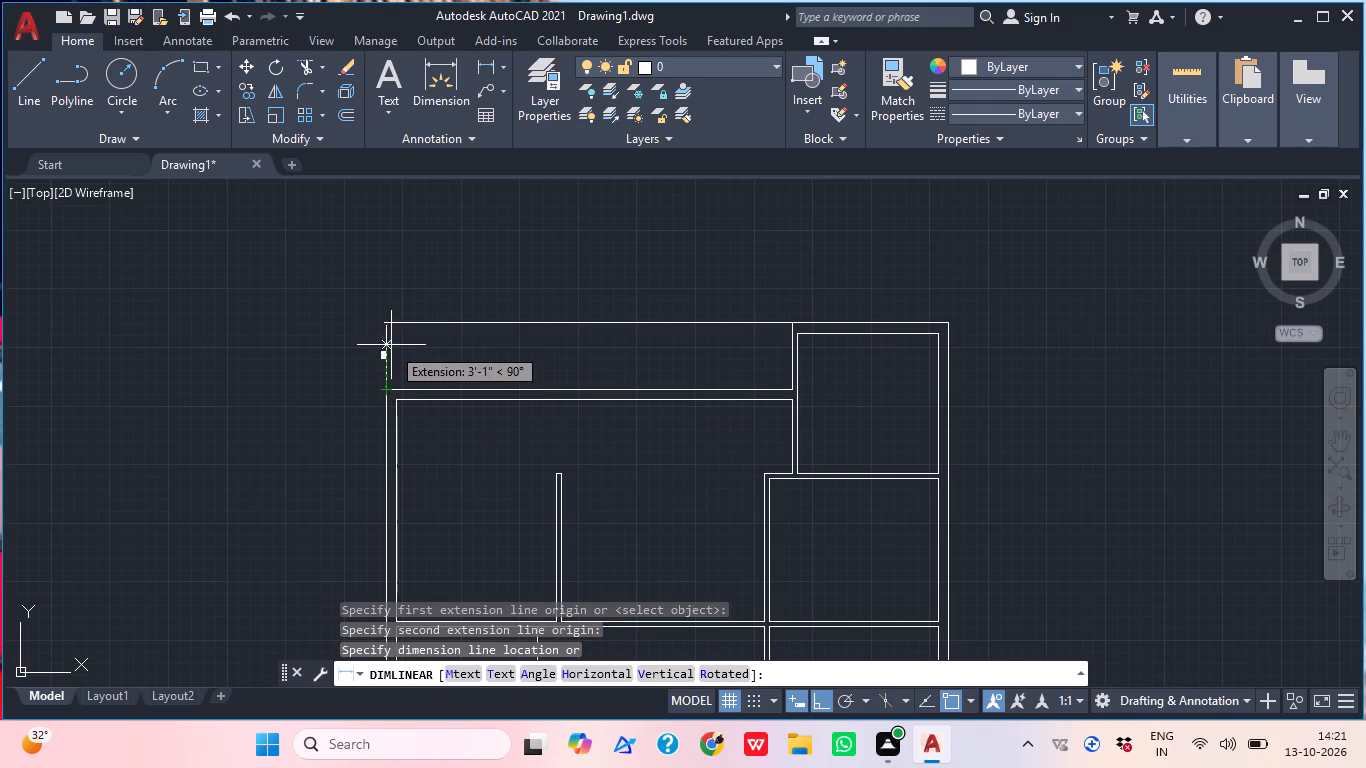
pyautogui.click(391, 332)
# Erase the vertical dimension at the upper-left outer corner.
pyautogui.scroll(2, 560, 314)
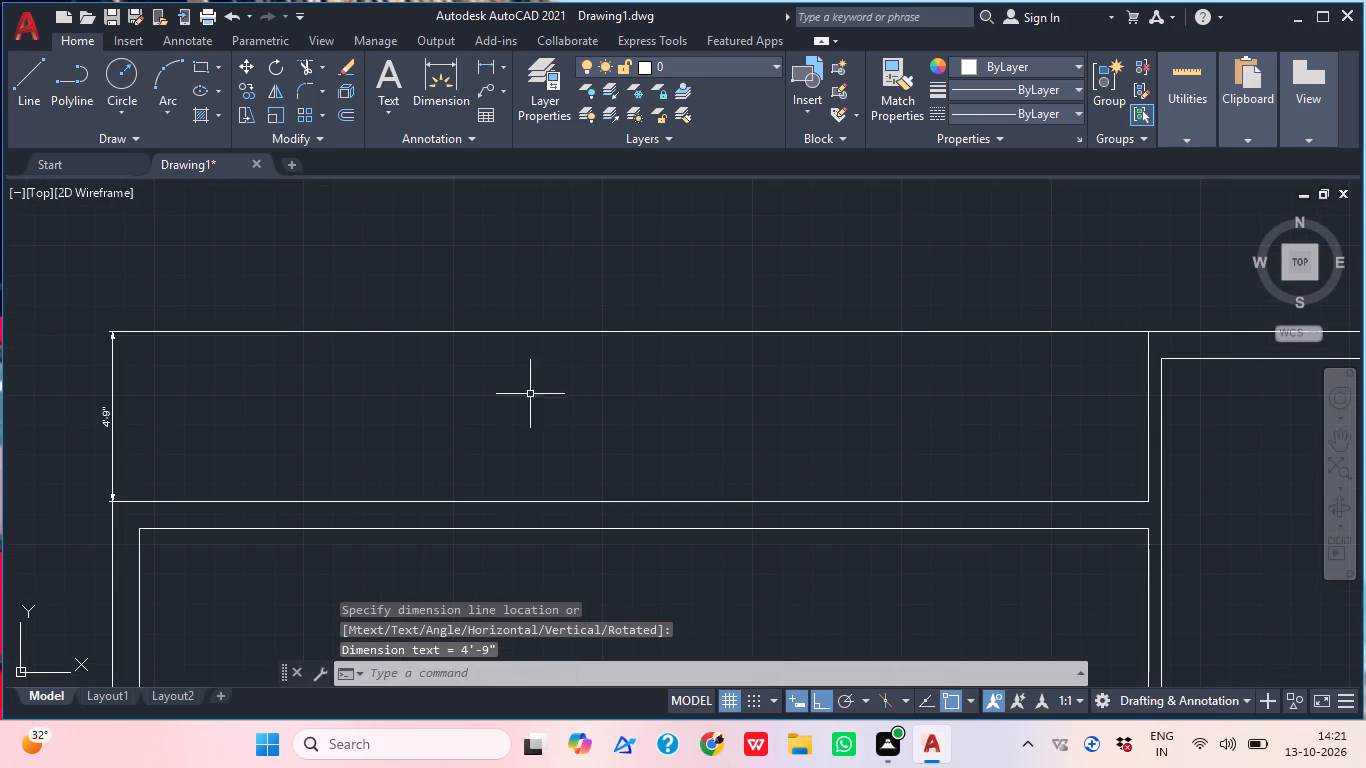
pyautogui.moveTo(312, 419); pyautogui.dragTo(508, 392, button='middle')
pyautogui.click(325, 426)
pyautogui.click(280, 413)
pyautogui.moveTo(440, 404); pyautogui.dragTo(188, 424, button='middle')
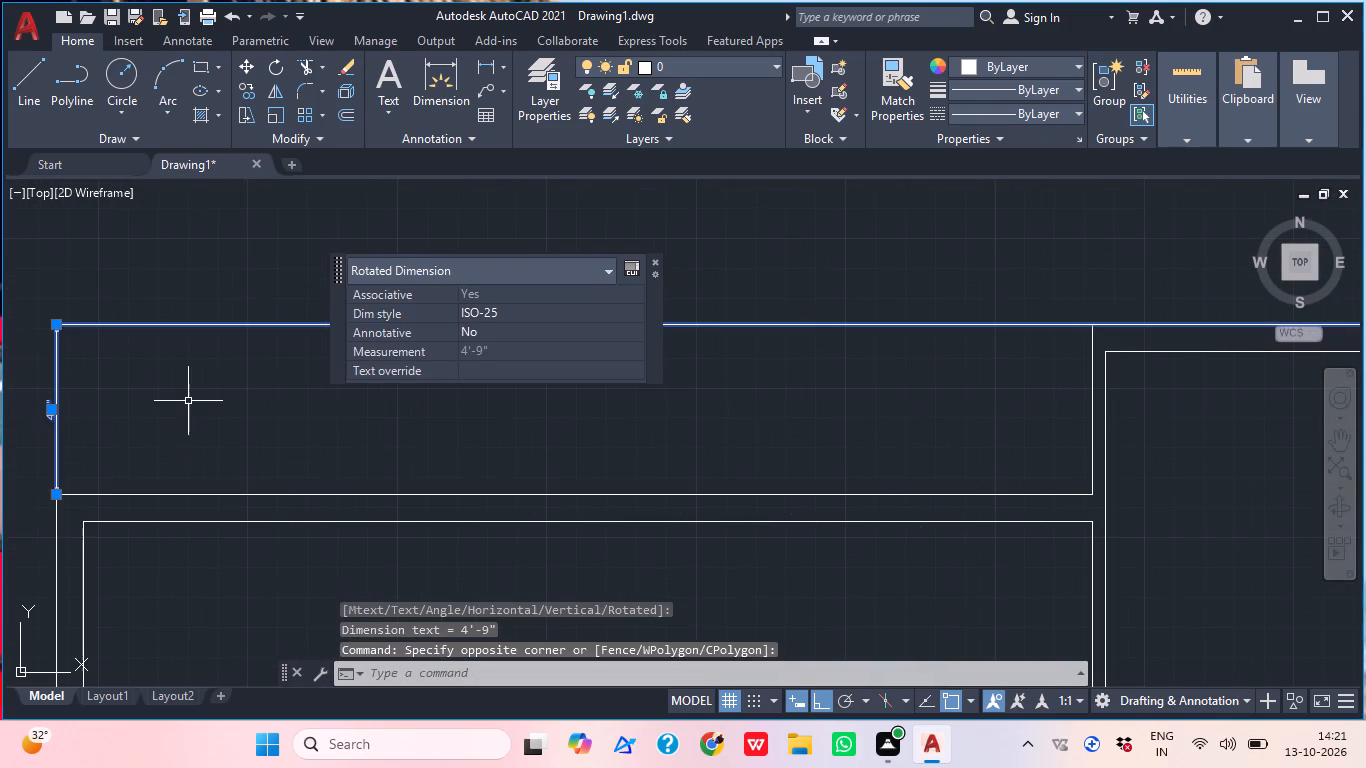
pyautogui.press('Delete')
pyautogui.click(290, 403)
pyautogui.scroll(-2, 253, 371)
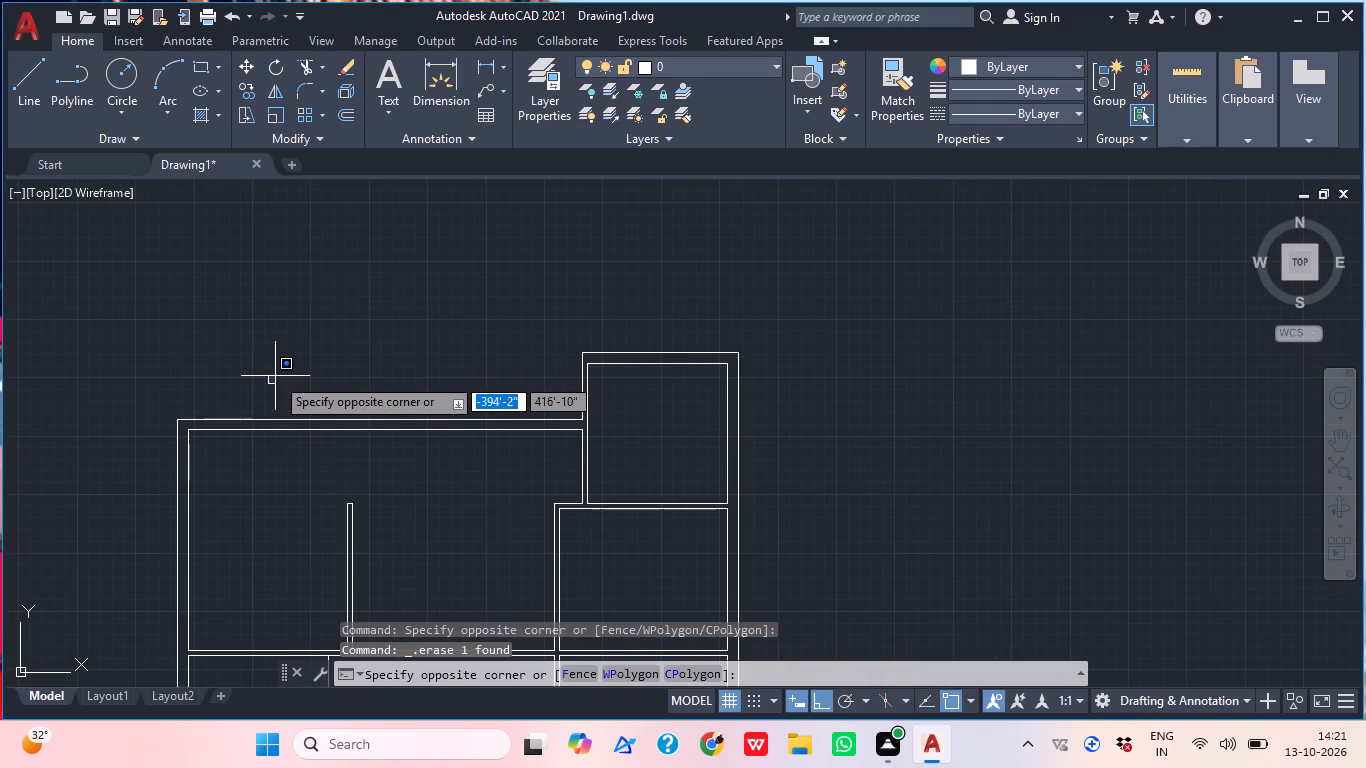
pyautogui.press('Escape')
# Add a horizontal linear dimension between the outer faces of the left and right outer walls, placed just above the upper-left room.
pyautogui.click(484, 67)
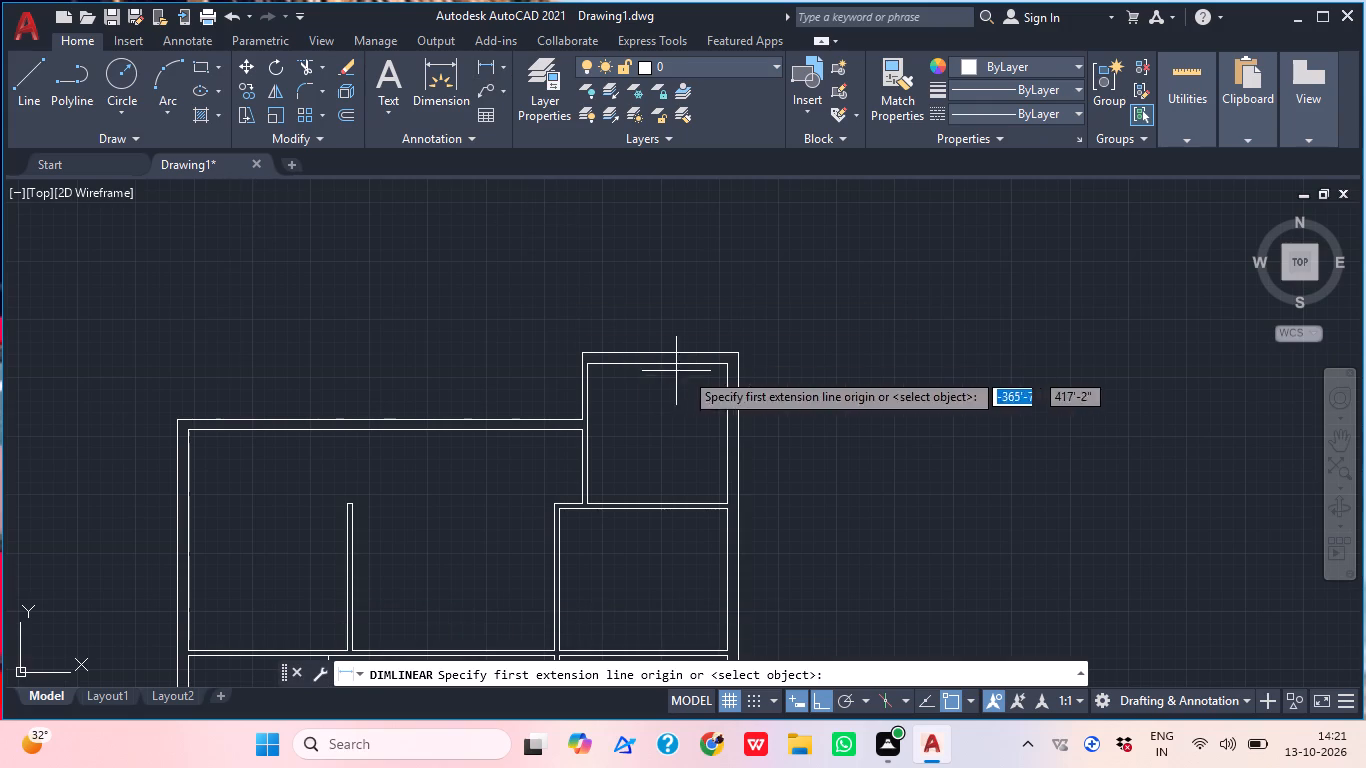
pyautogui.click(739, 435)
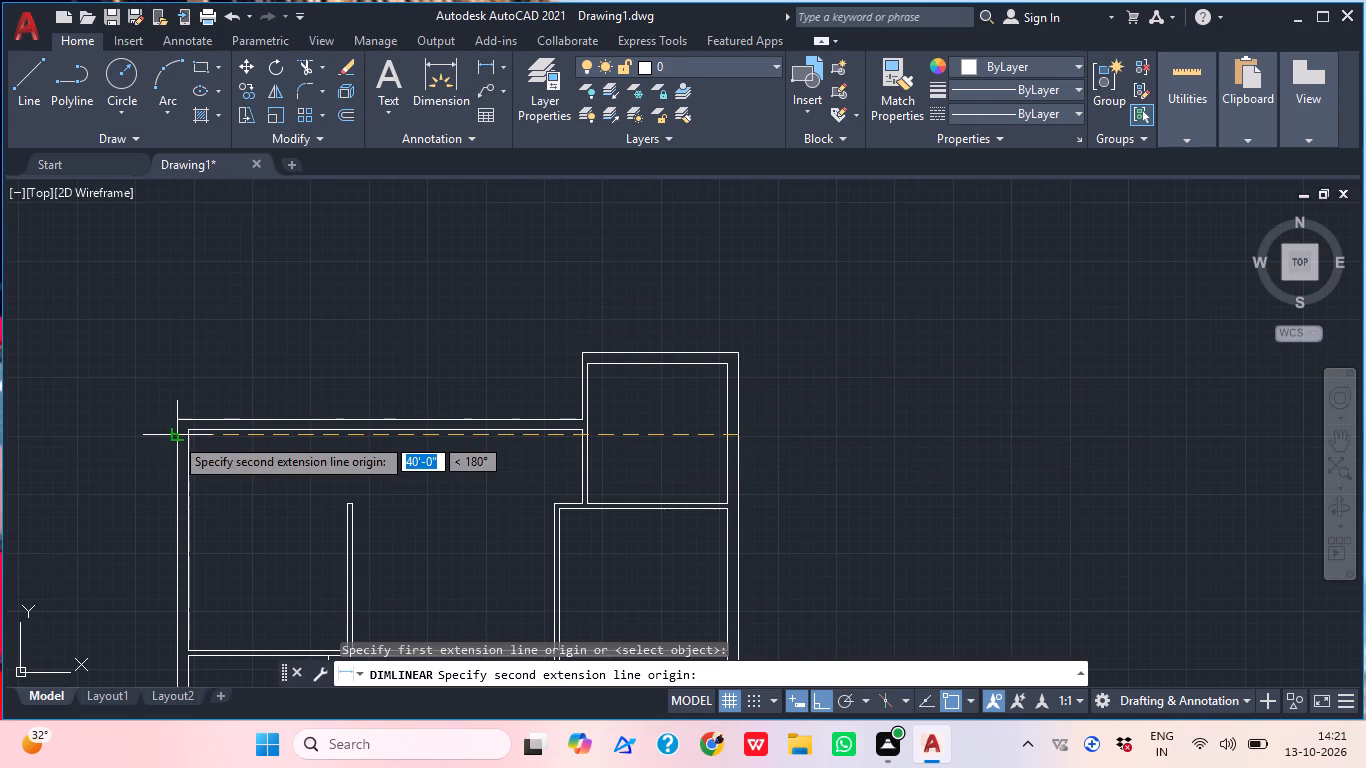
pyautogui.scroll(2, 174, 436)
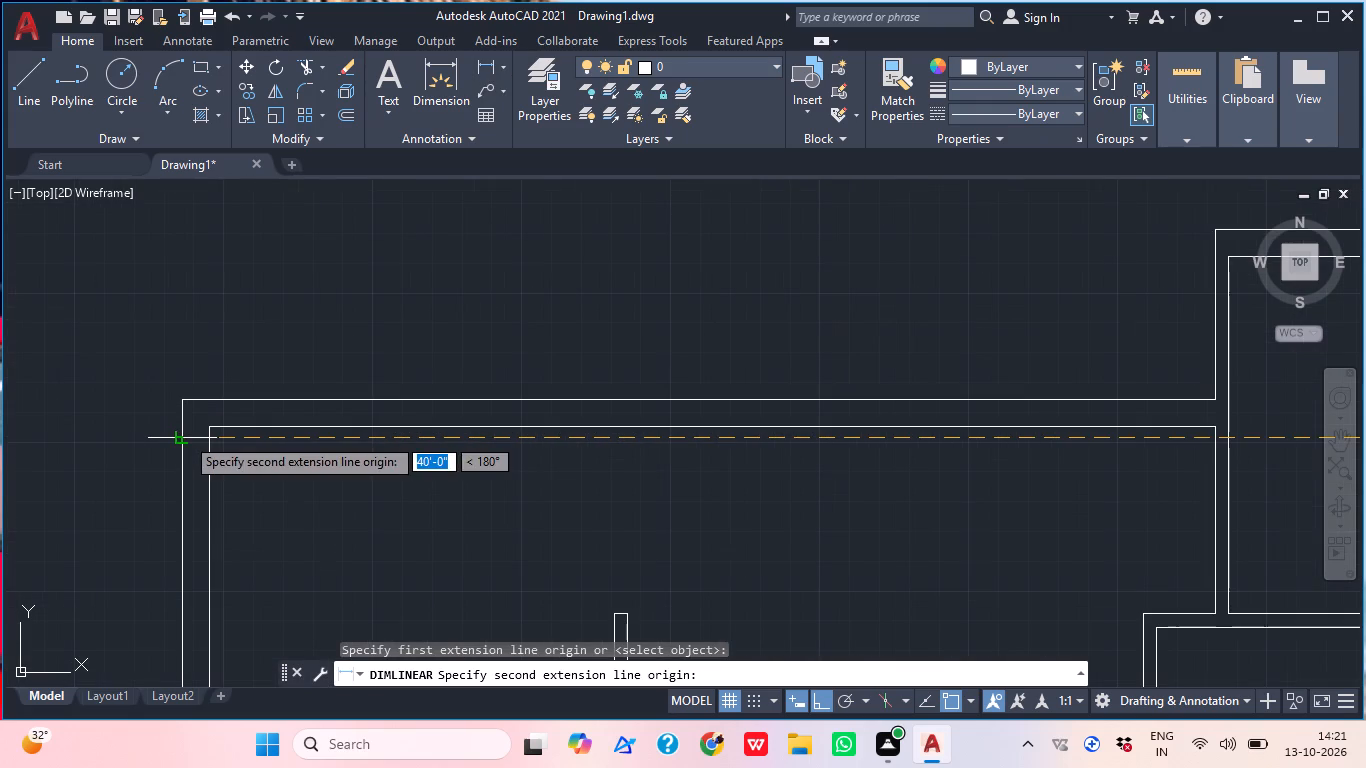
pyautogui.click(185, 436)
pyautogui.click(162, 323)
pyautogui.scroll(-2, 559, 325)
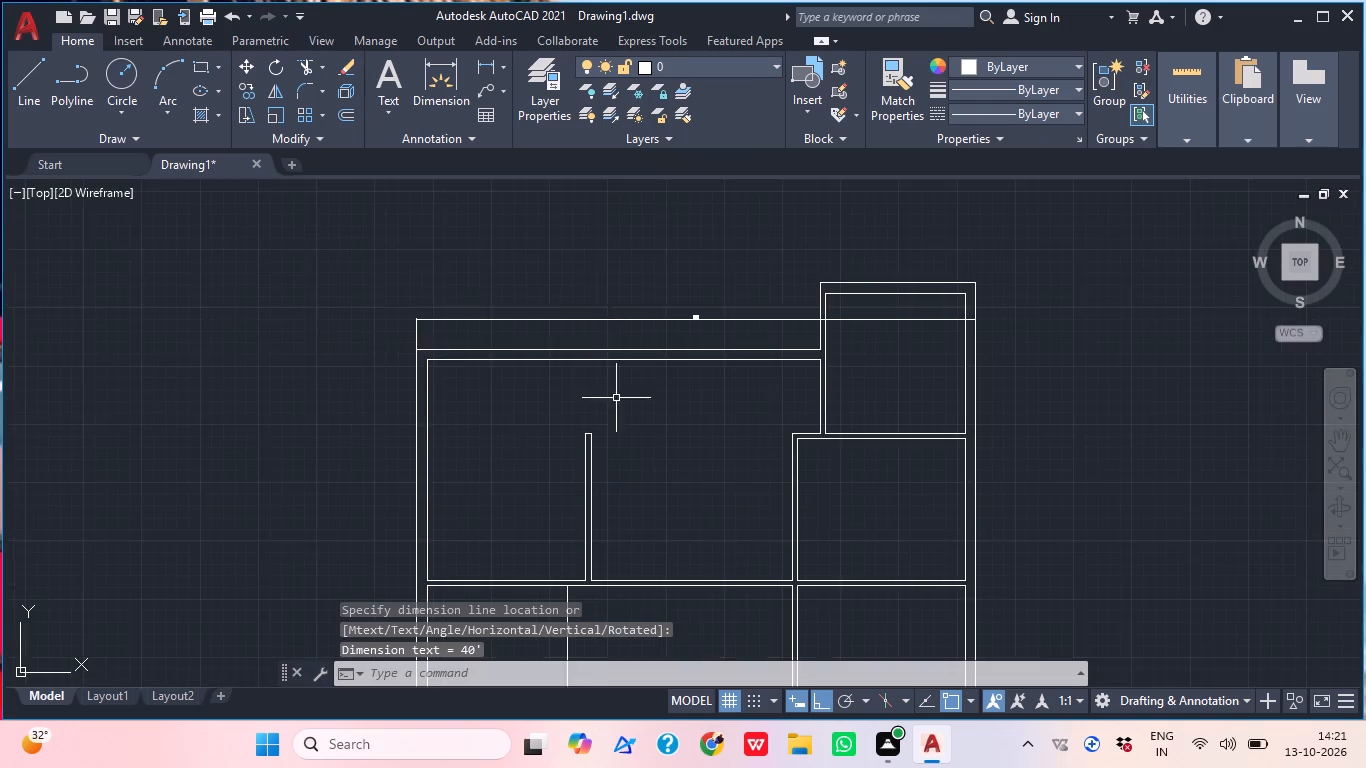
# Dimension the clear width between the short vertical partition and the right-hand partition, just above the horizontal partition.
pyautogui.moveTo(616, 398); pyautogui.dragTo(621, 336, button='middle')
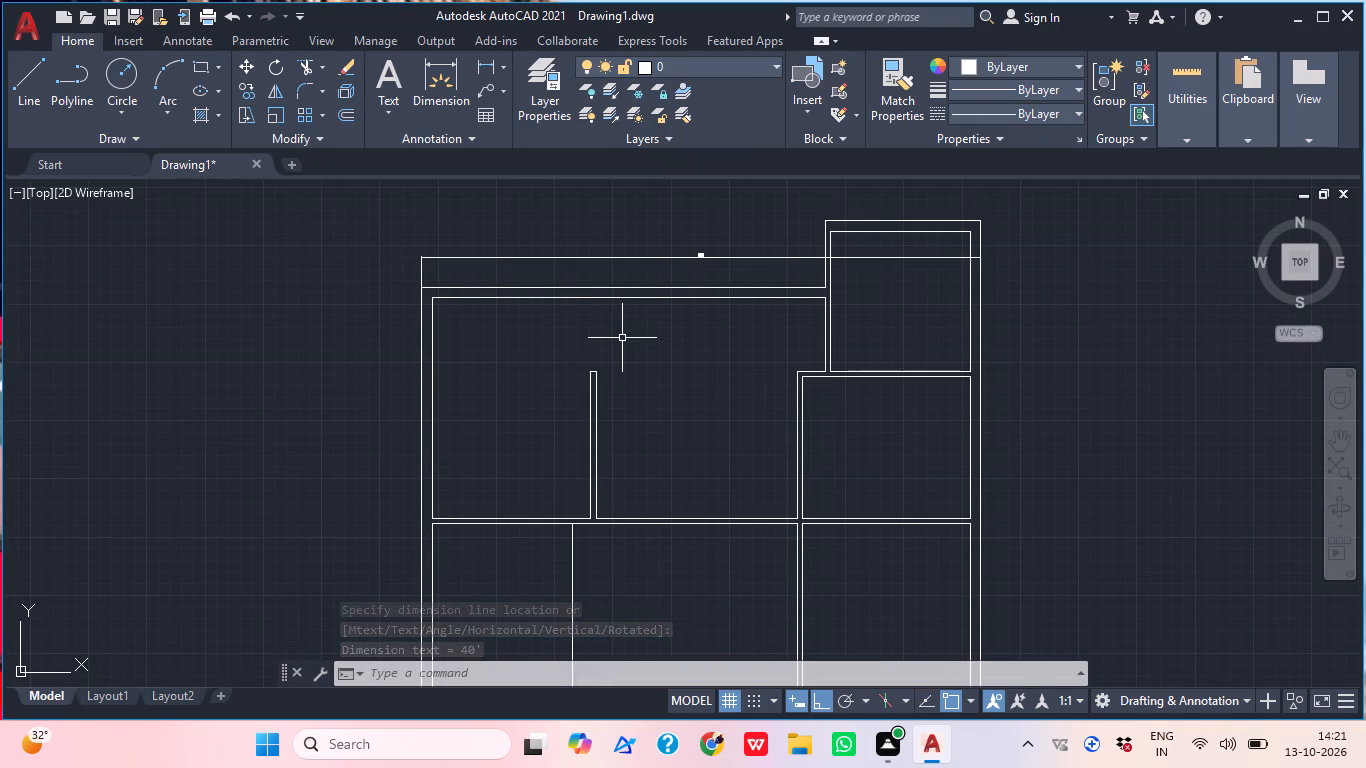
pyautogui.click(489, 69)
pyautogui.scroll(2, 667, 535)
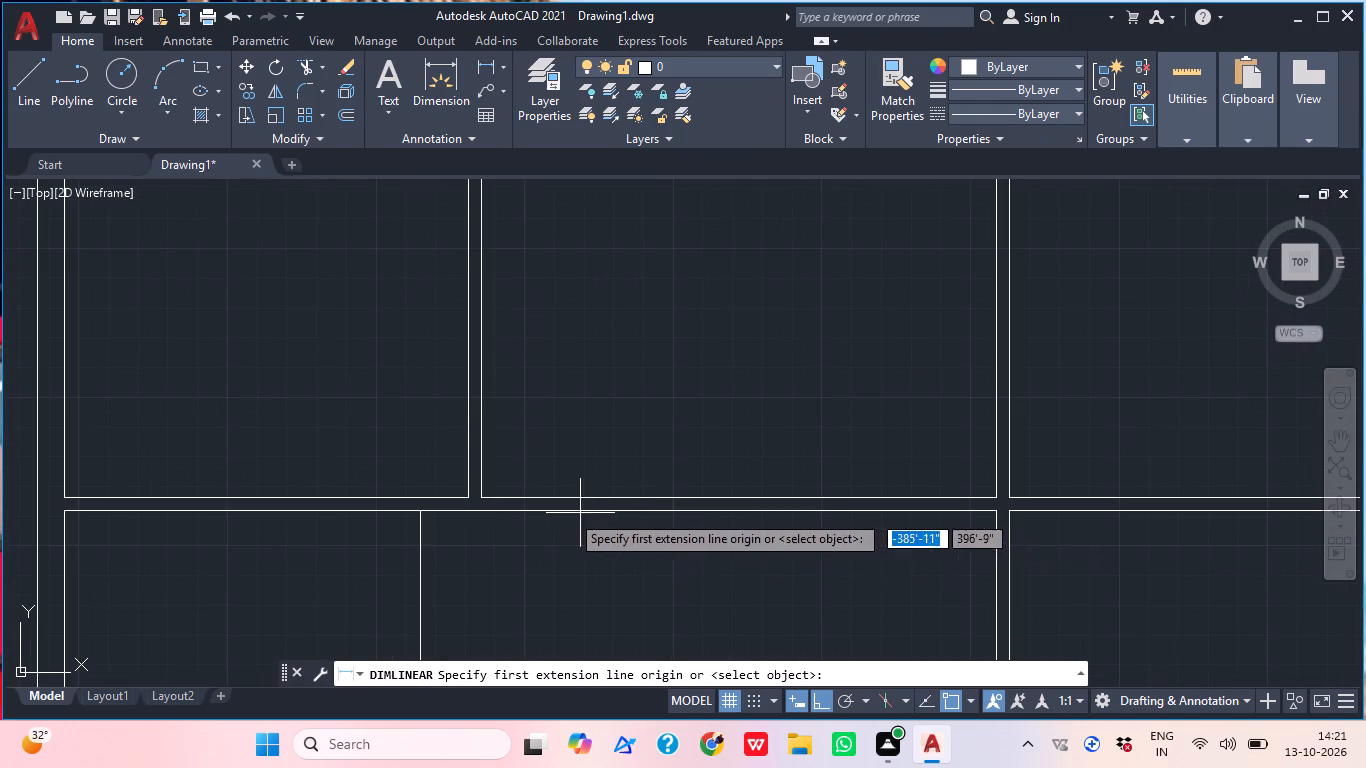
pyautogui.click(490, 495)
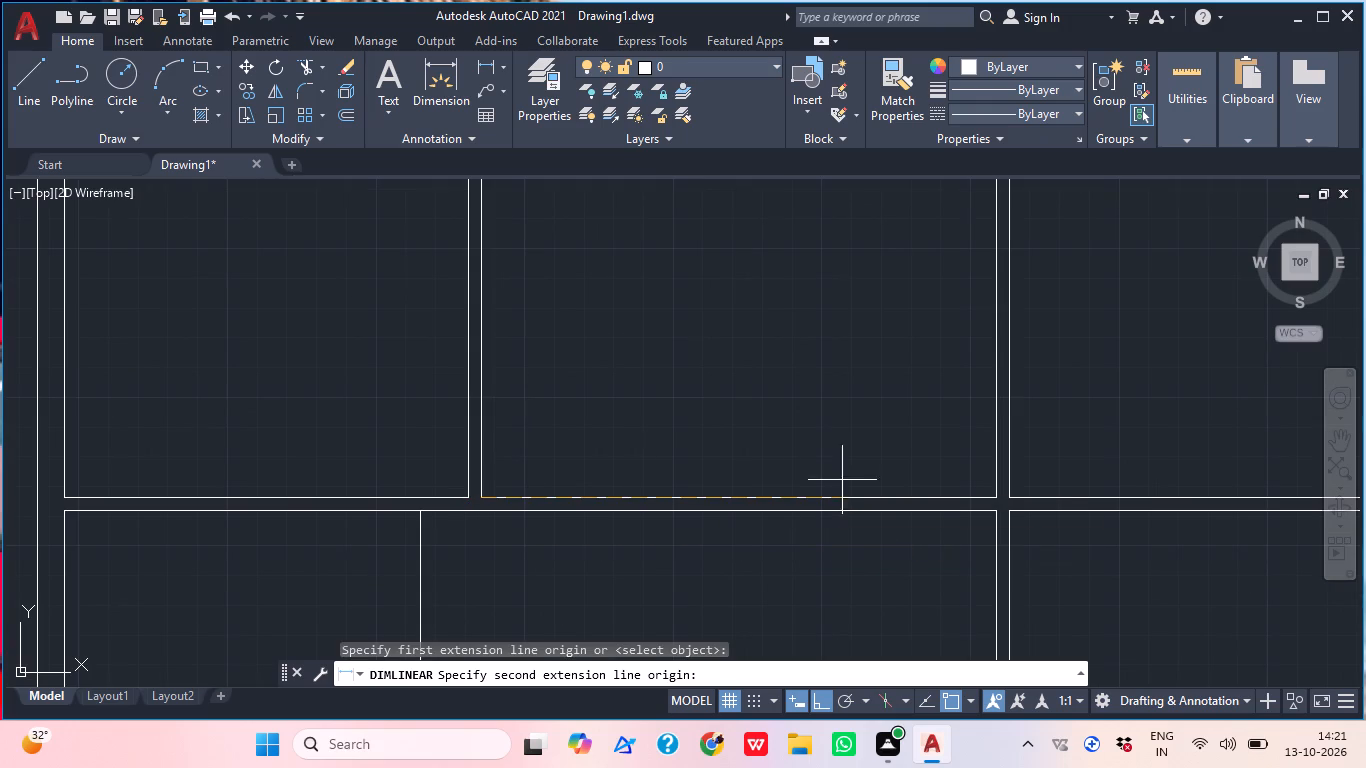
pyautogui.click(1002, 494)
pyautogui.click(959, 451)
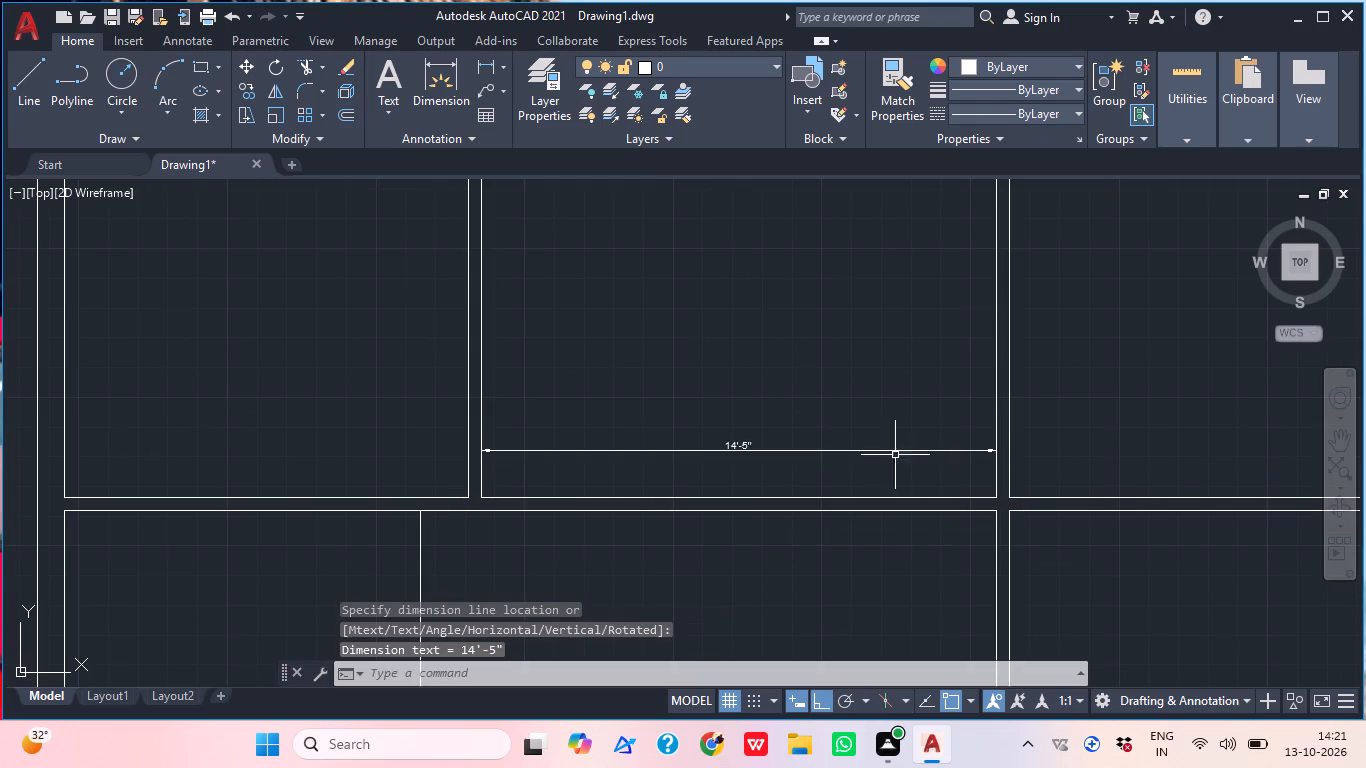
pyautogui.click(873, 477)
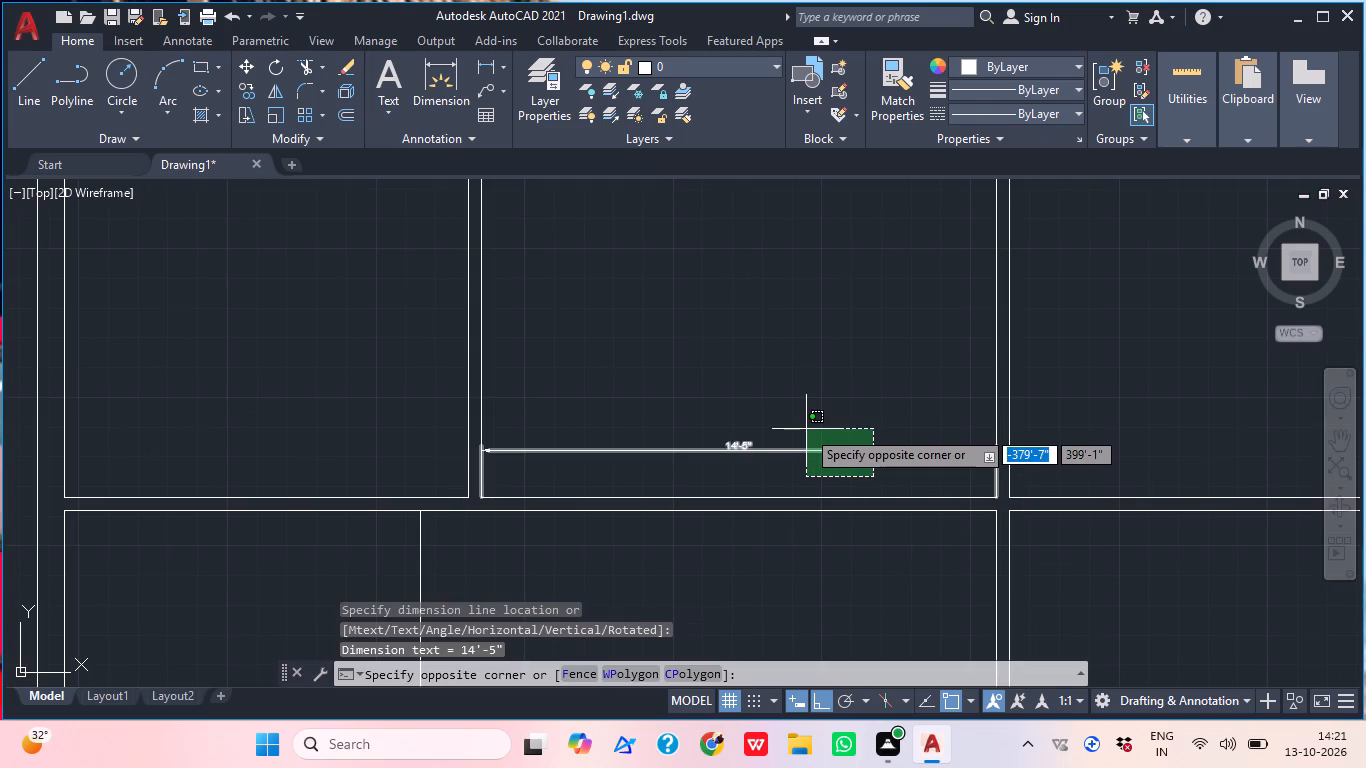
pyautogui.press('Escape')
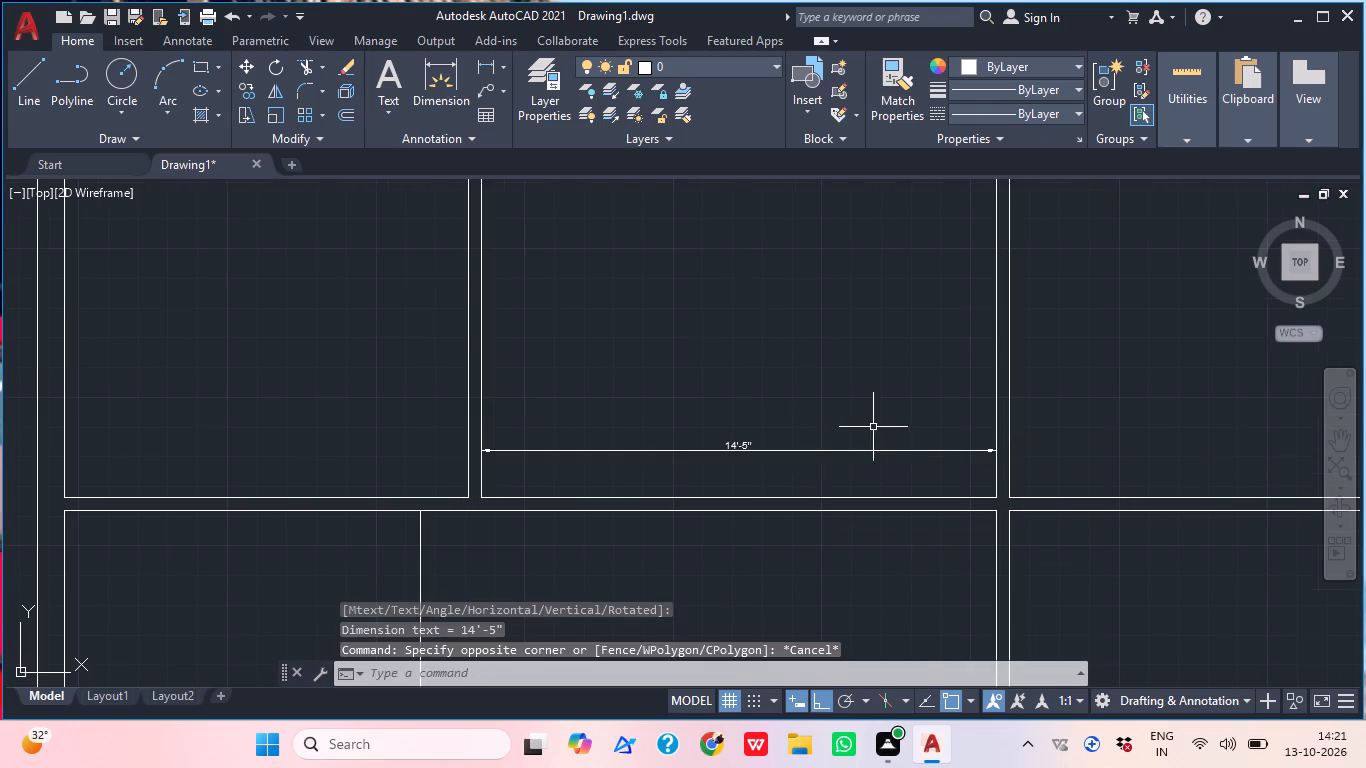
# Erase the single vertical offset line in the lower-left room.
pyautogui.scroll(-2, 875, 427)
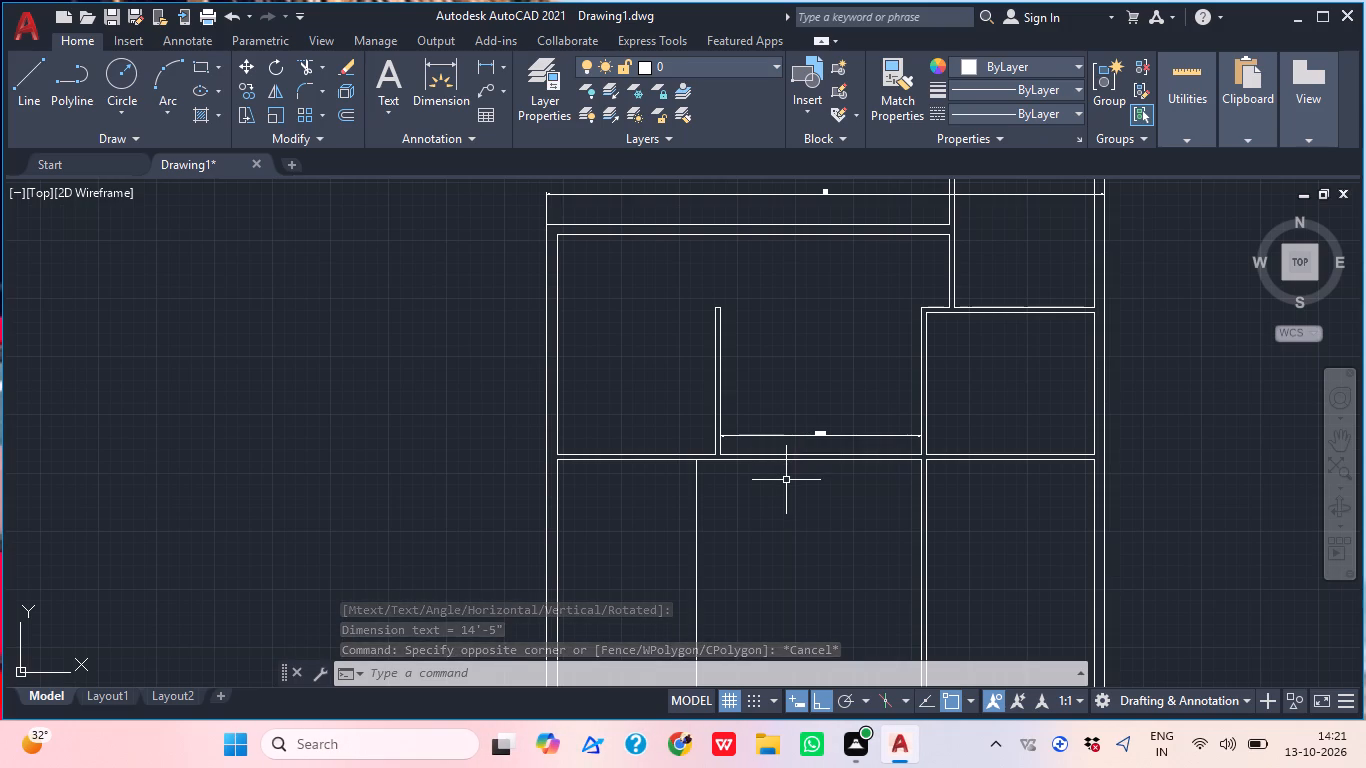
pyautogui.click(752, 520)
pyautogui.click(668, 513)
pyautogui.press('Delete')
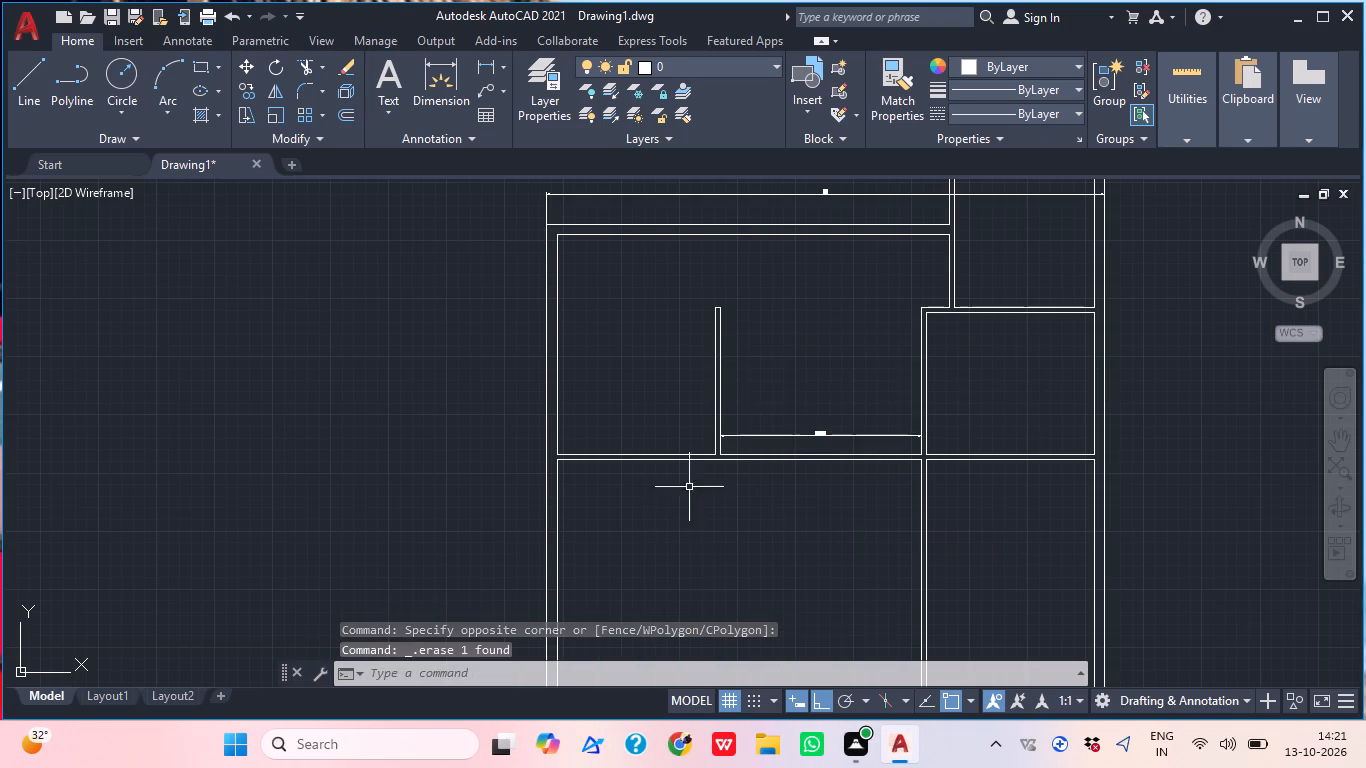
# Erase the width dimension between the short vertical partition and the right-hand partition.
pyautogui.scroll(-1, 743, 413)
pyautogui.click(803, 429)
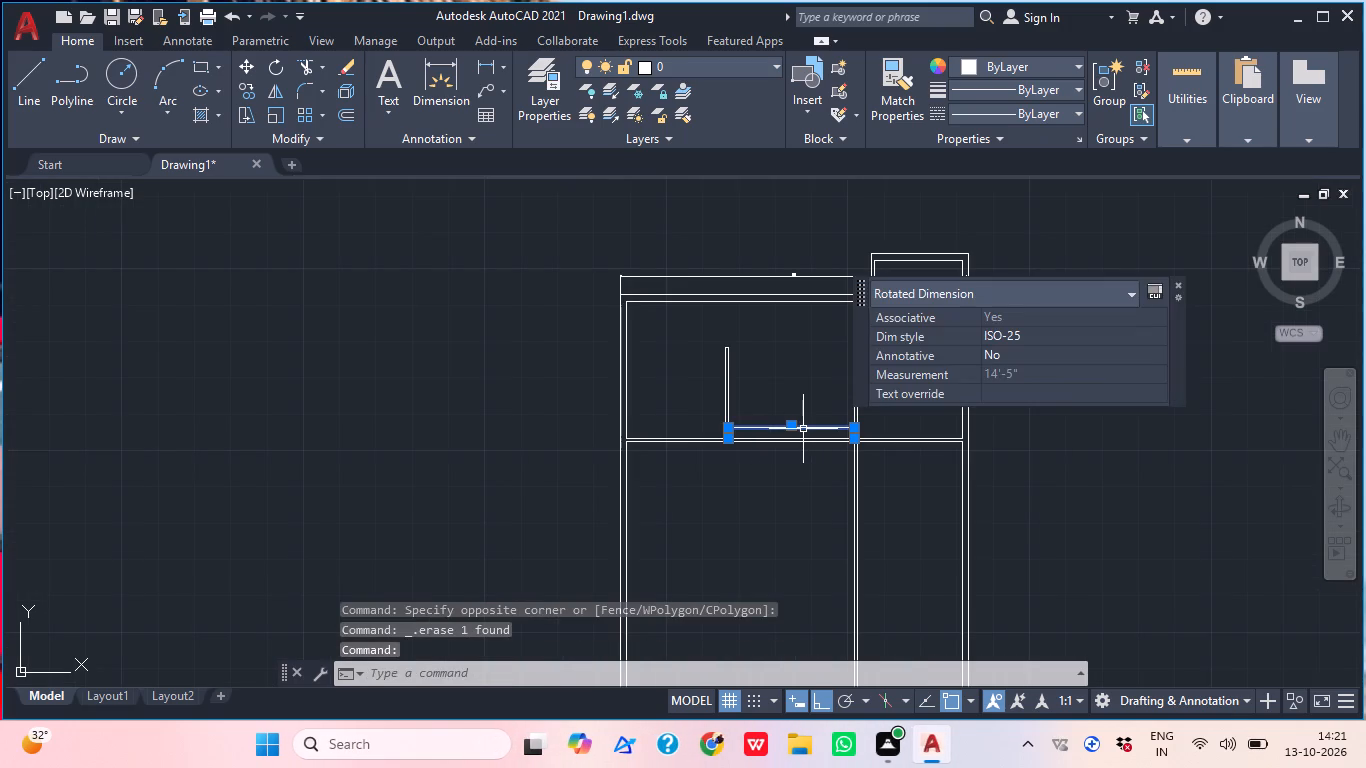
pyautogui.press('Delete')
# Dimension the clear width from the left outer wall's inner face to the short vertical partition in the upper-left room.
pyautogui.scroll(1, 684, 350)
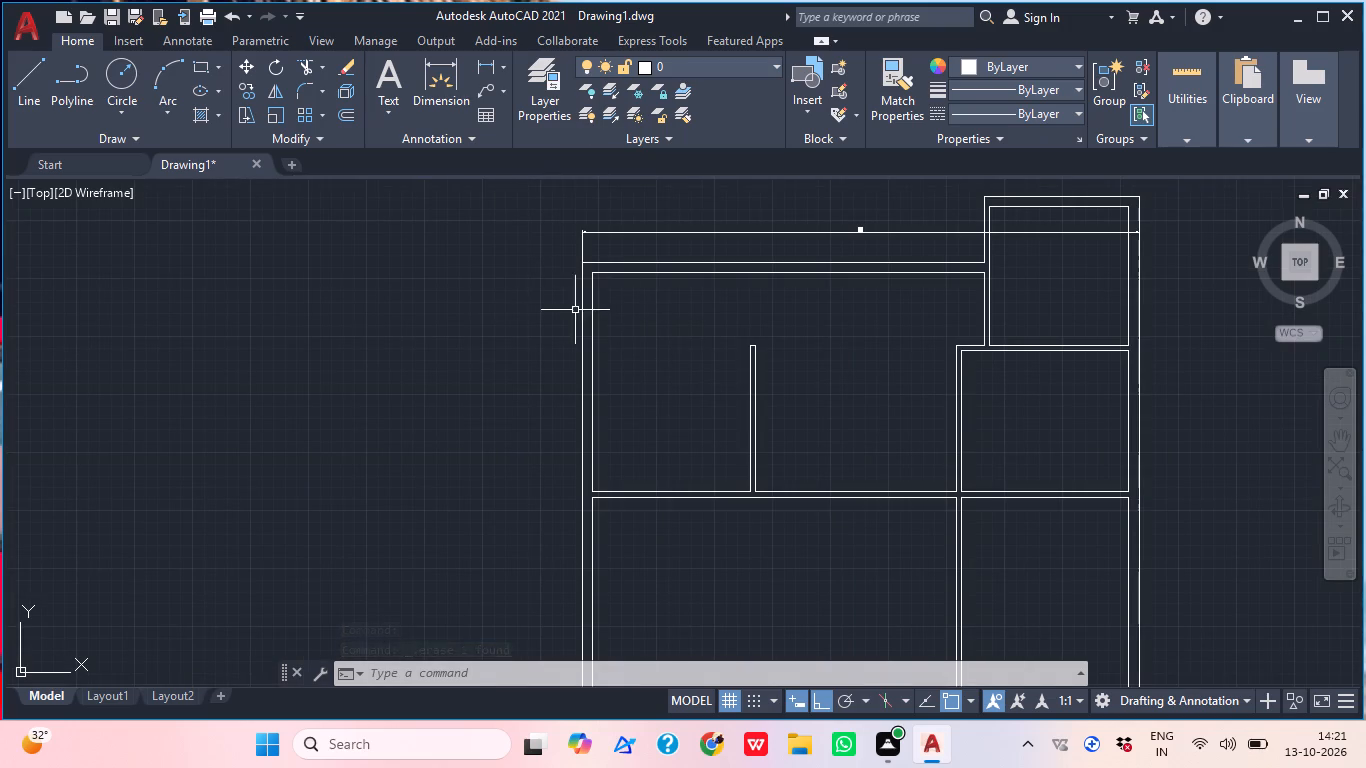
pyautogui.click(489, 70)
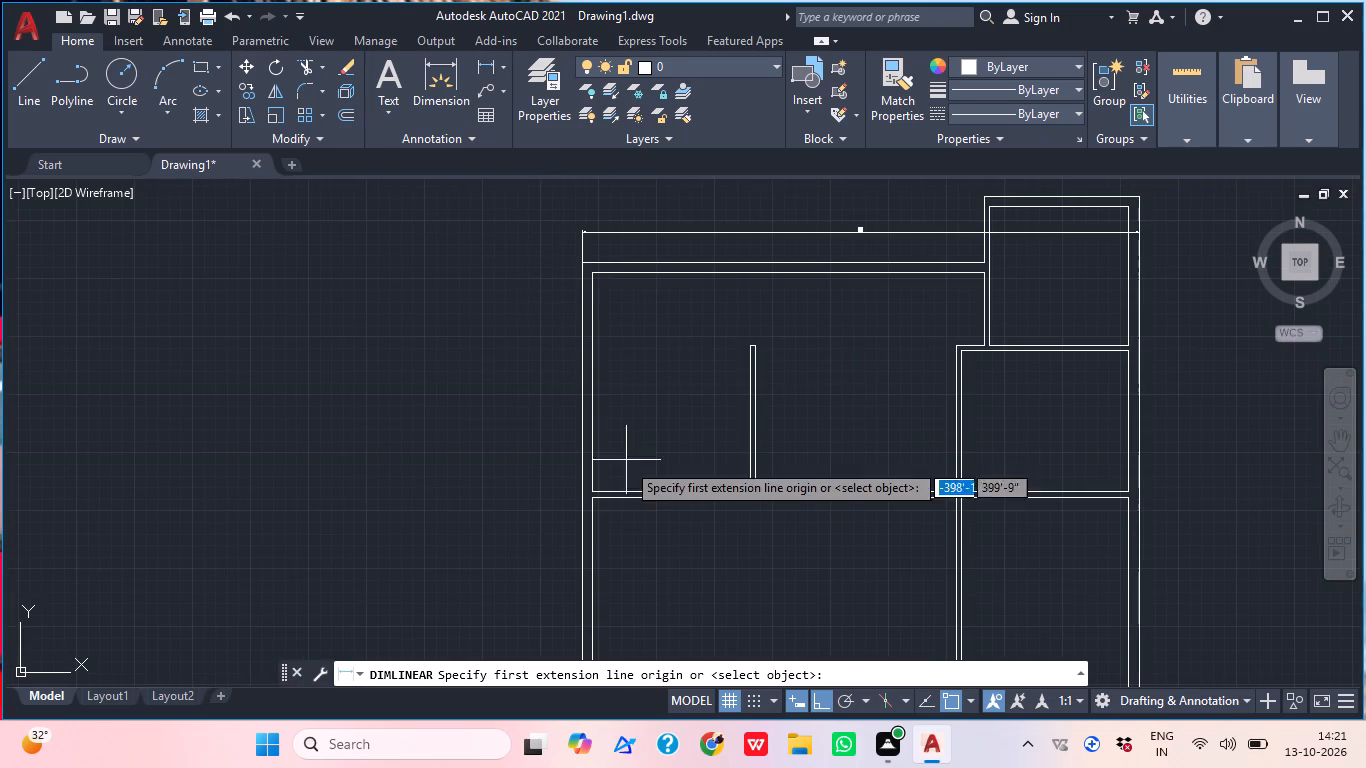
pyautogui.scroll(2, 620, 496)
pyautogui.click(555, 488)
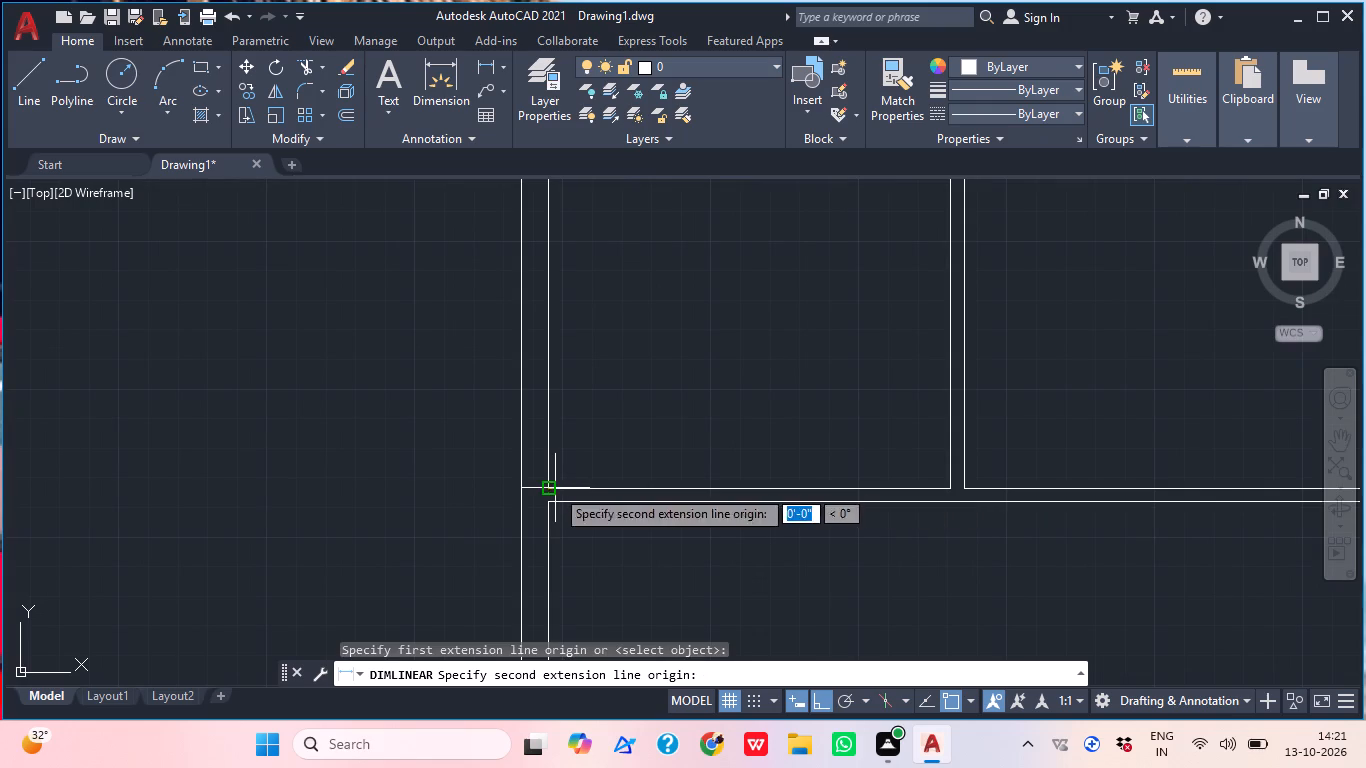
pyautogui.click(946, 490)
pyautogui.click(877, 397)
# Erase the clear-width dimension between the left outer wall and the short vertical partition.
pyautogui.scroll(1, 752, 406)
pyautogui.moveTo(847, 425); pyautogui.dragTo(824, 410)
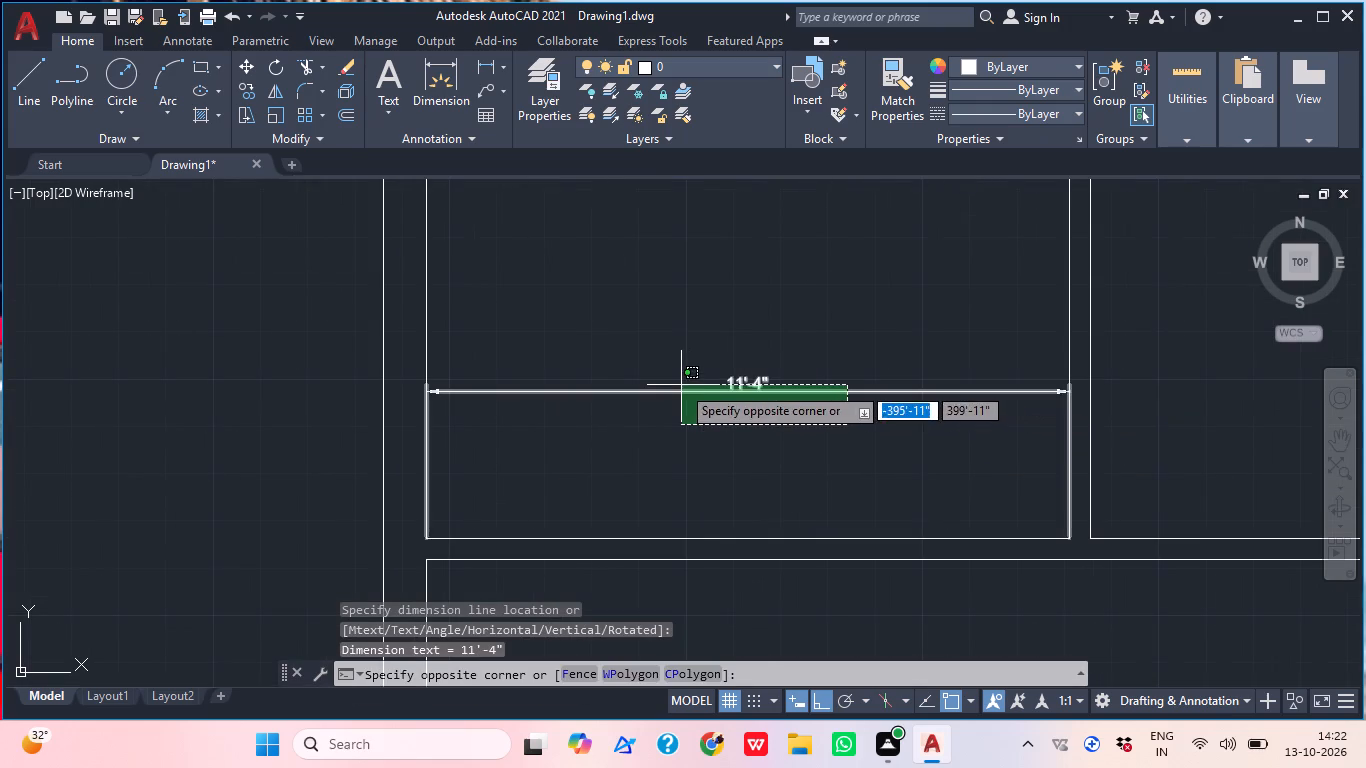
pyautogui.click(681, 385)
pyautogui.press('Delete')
# Examine the room and partition layout above and below the horizontal partition.
pyautogui.scroll(-2, 684, 385)
pyautogui.moveTo(772, 381); pyautogui.dragTo(772, 382, button='middle')
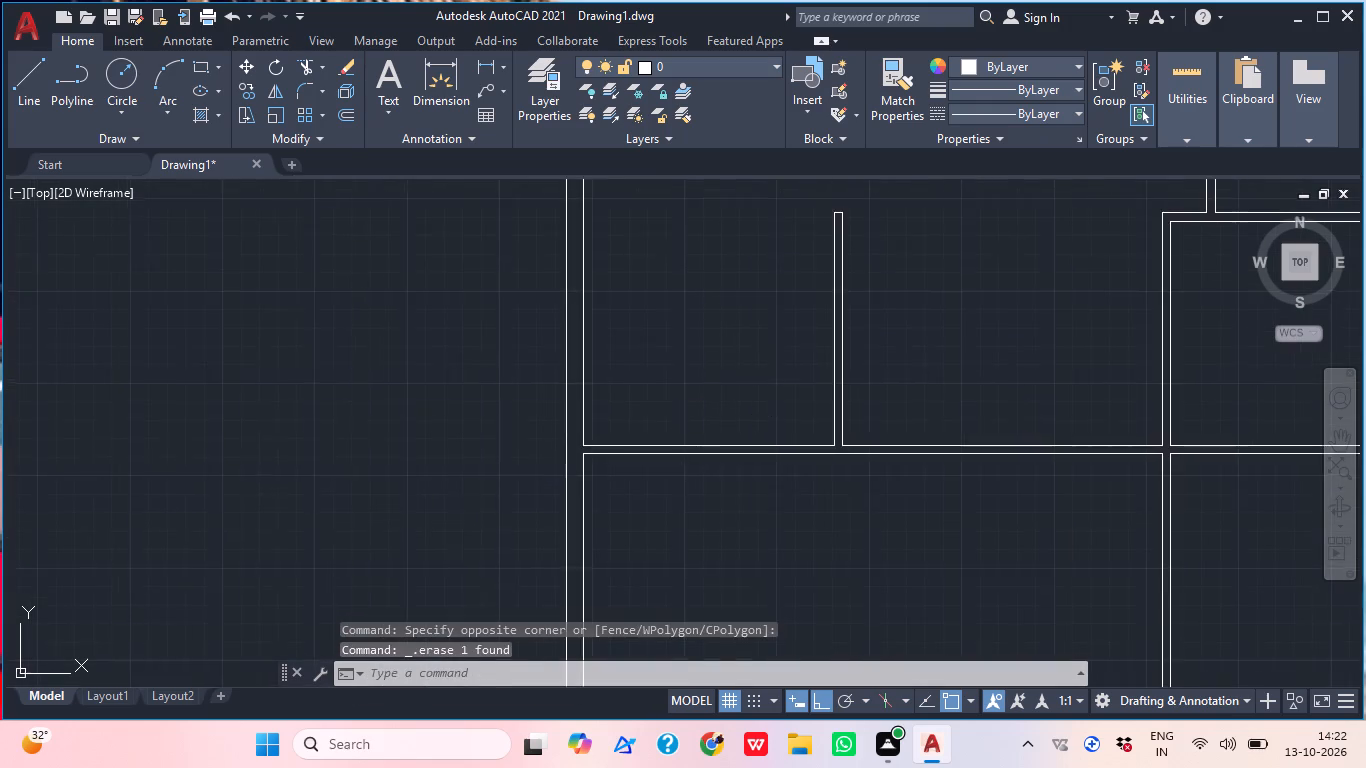
pyautogui.moveTo(772, 382); pyautogui.dragTo(707, 475, button='middle')
pyautogui.scroll(-2, 742, 444)
pyautogui.moveTo(791, 467); pyautogui.dragTo(743, 299, button='middle')
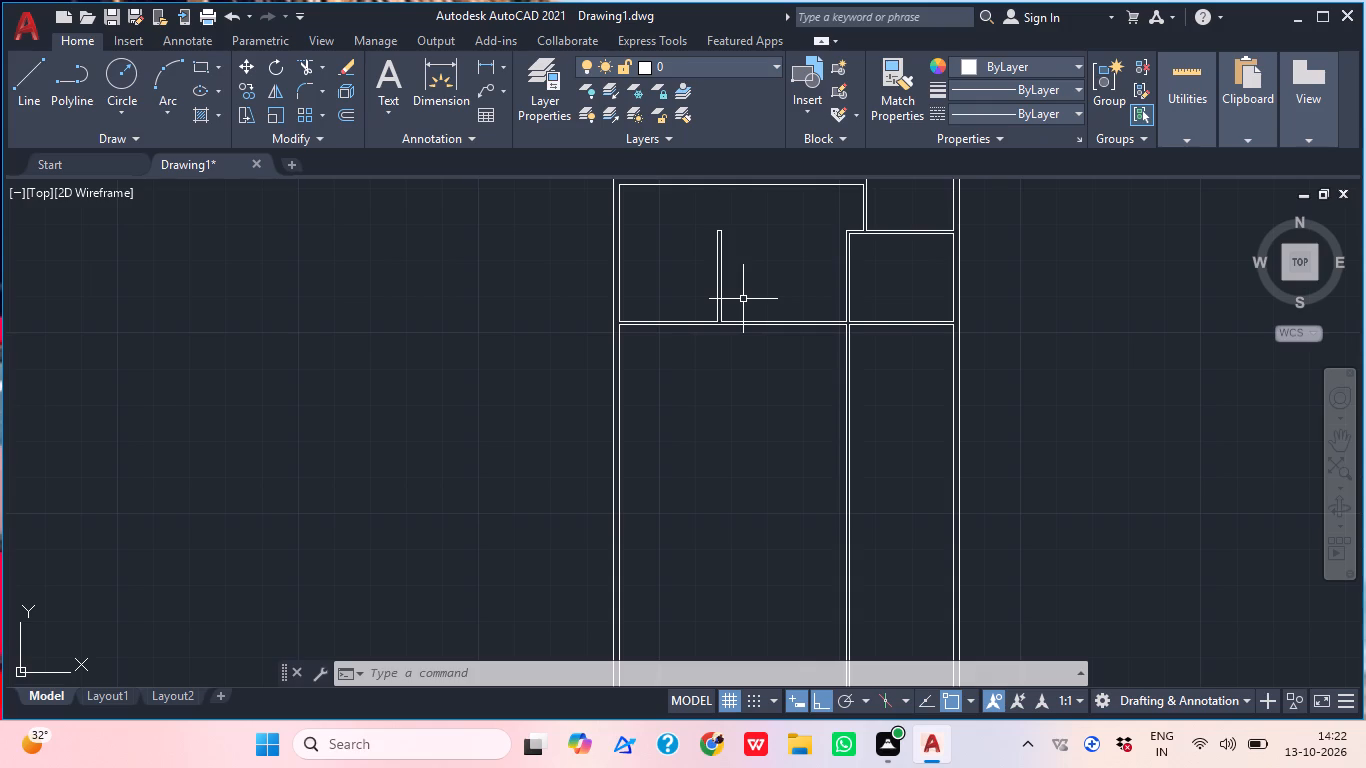
pyautogui.moveTo(953, 398); pyautogui.dragTo(794, 477, button='middle')
pyautogui.moveTo(771, 458); pyautogui.dragTo(685, 536, button='middle')
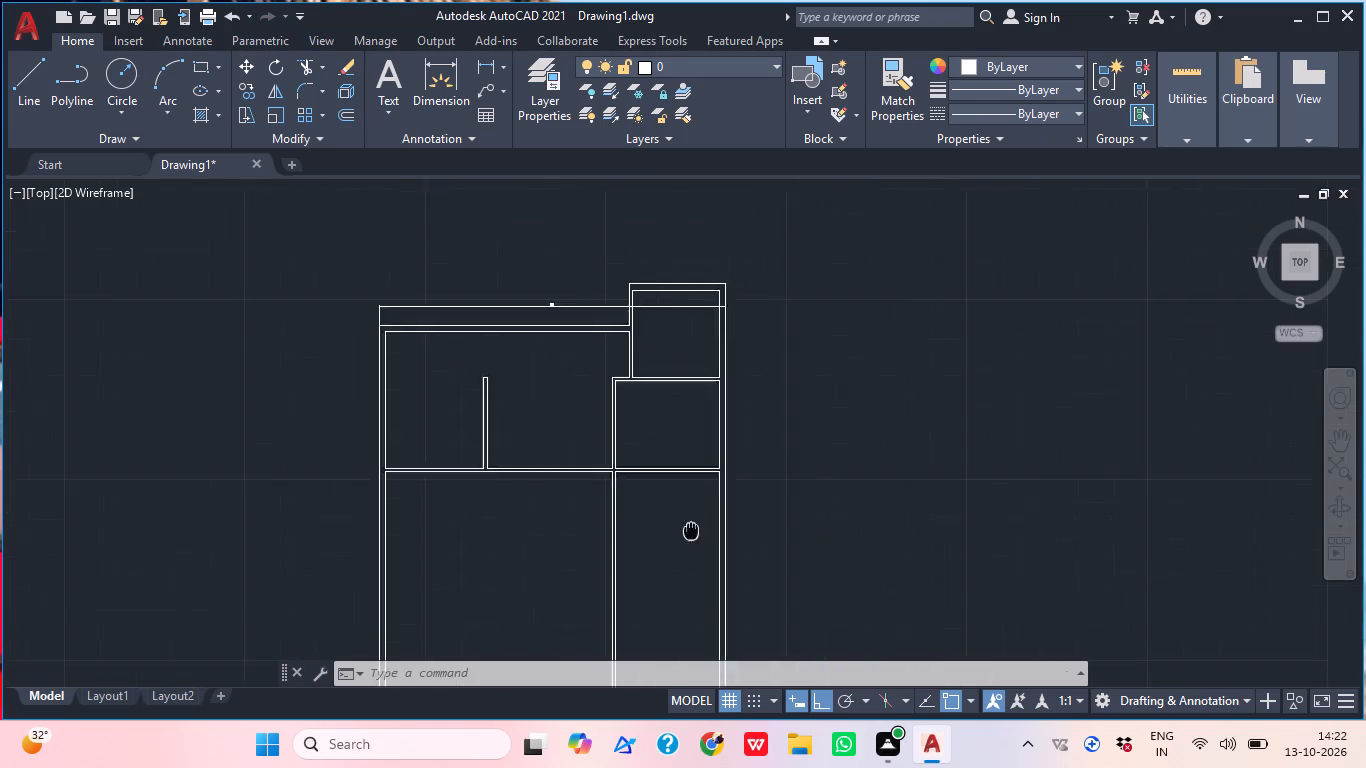
pyautogui.moveTo(685, 536); pyautogui.dragTo(656, 557, button='middle')
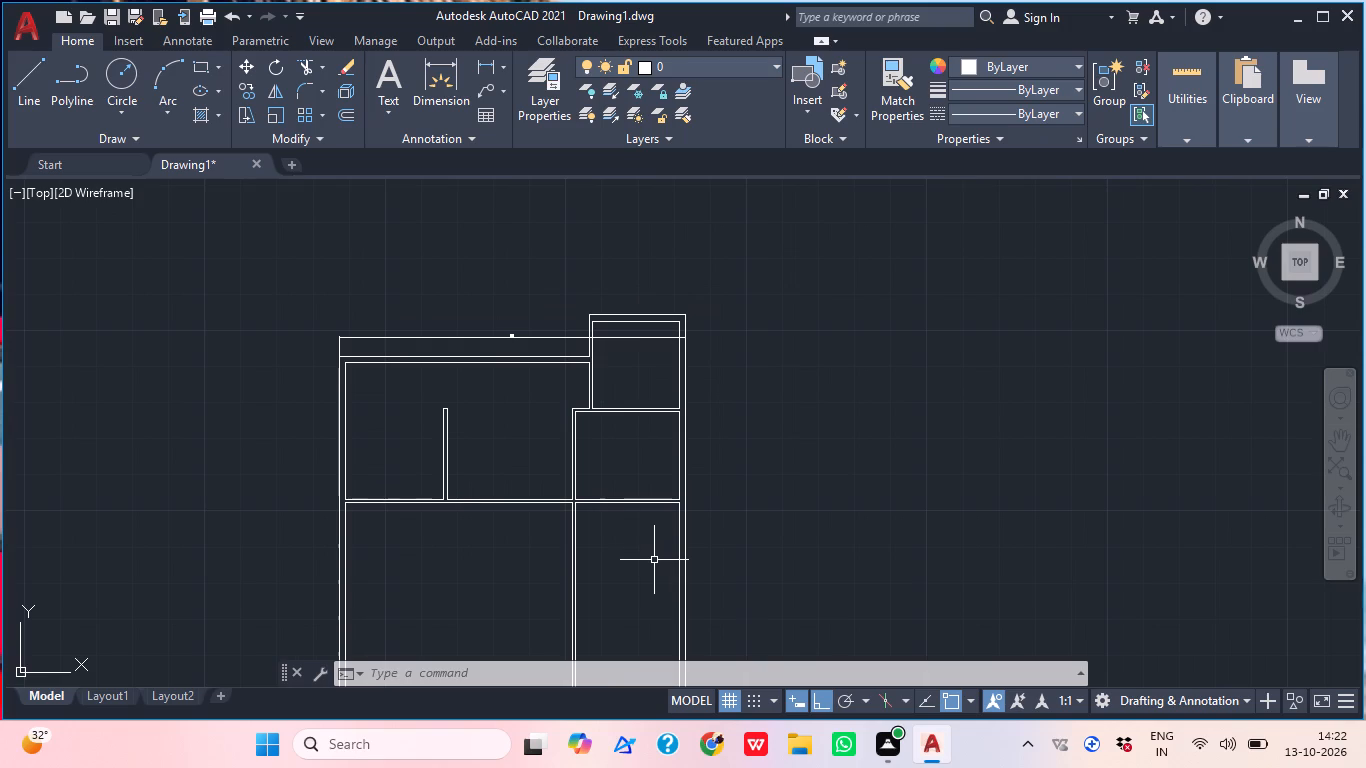
pyautogui.scroll(1, 489, 486)
pyautogui.moveTo(485, 496); pyautogui.dragTo(540, 469, button='middle')
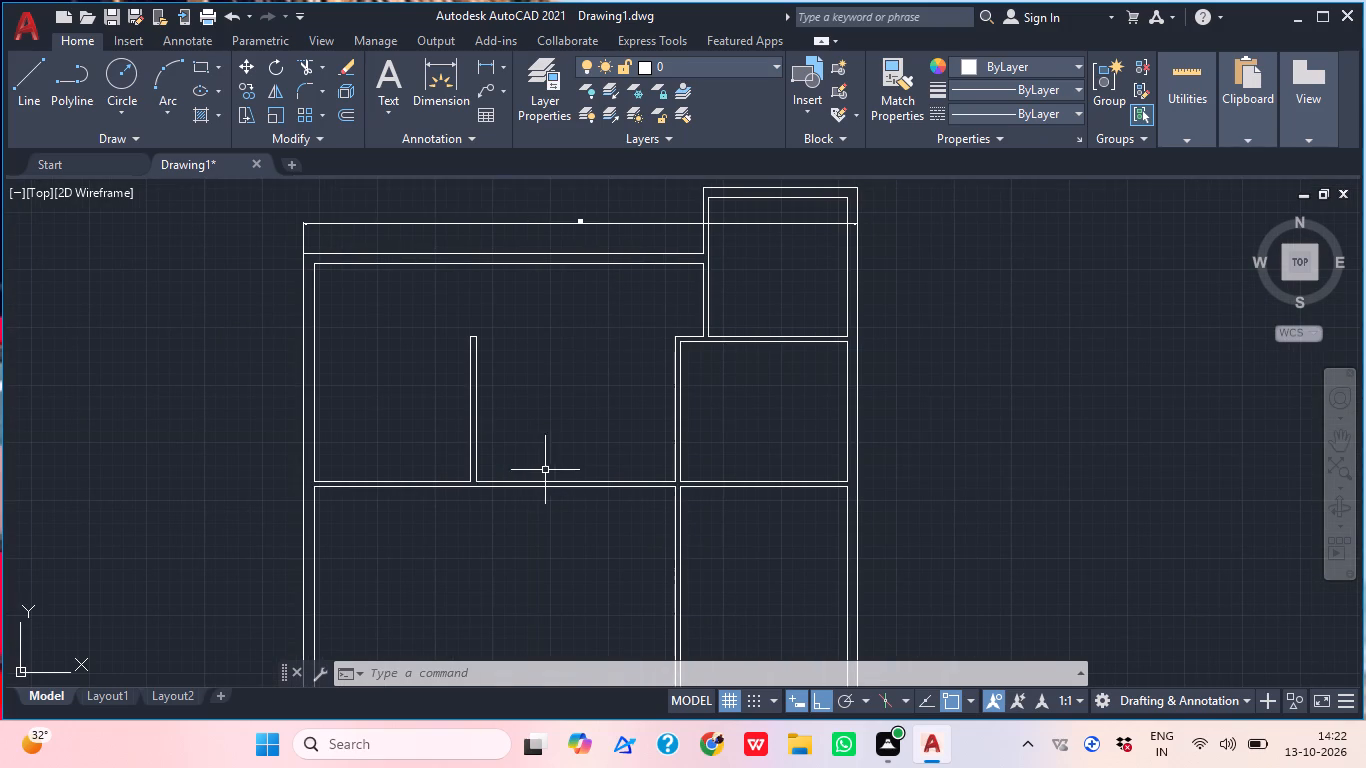
# Offset the left outer wall's inner face 10' into the room below the horizontal partition.
pyautogui.moveTo(557, 461); pyautogui.dragTo(604, 467, button='middle')
pyautogui.moveTo(711, 531); pyautogui.dragTo(807, 519, button='middle')
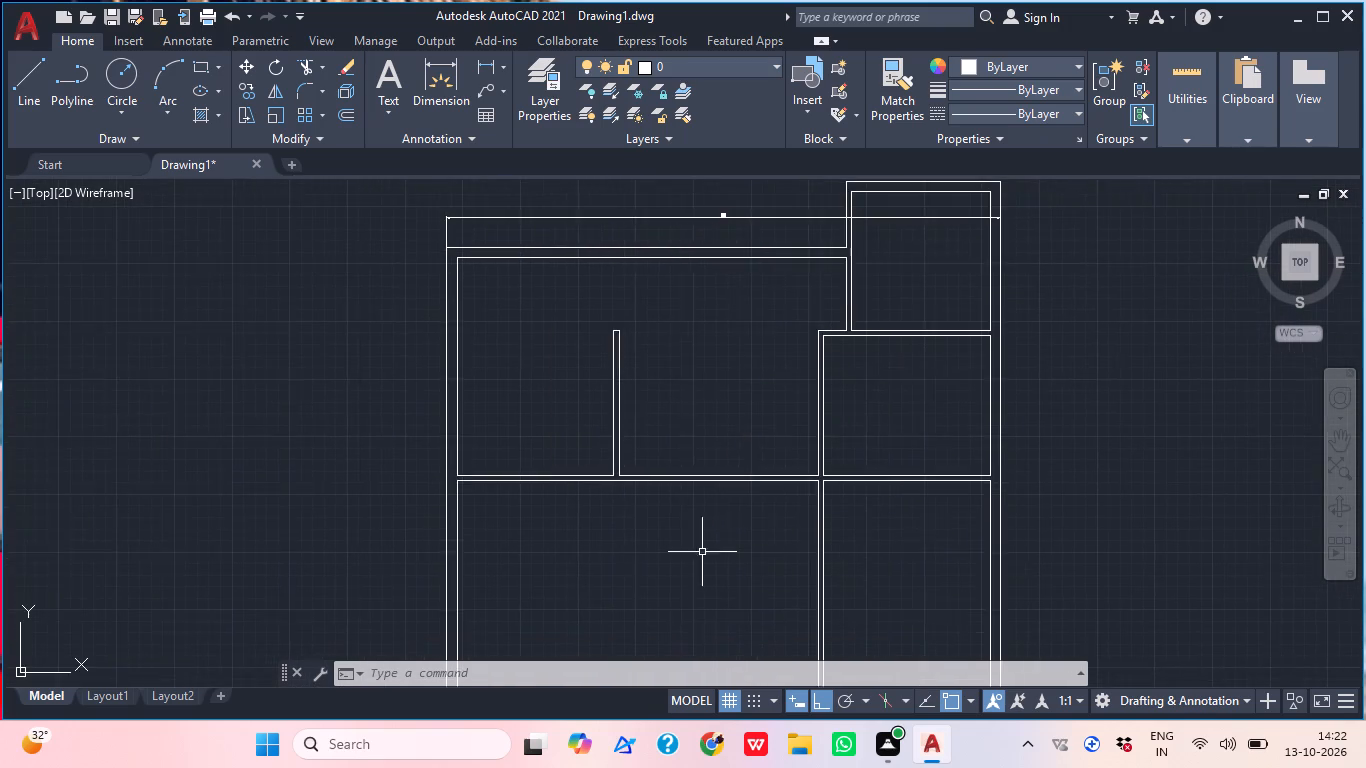
pyautogui.moveTo(647, 568); pyautogui.dragTo(655, 508, button='middle')
pyautogui.press('o')
pyautogui.press('space')
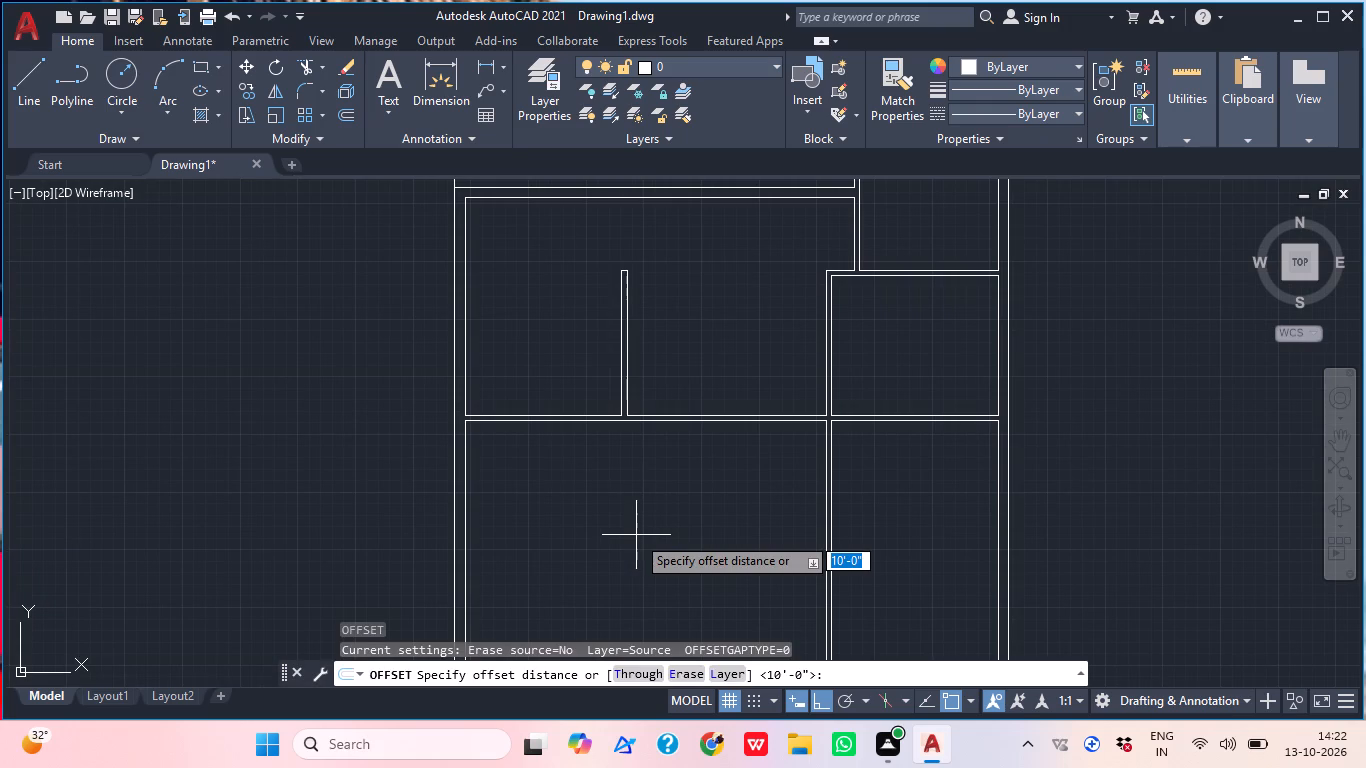
pyautogui.write("1o'")
pyautogui.press('BackSpace')
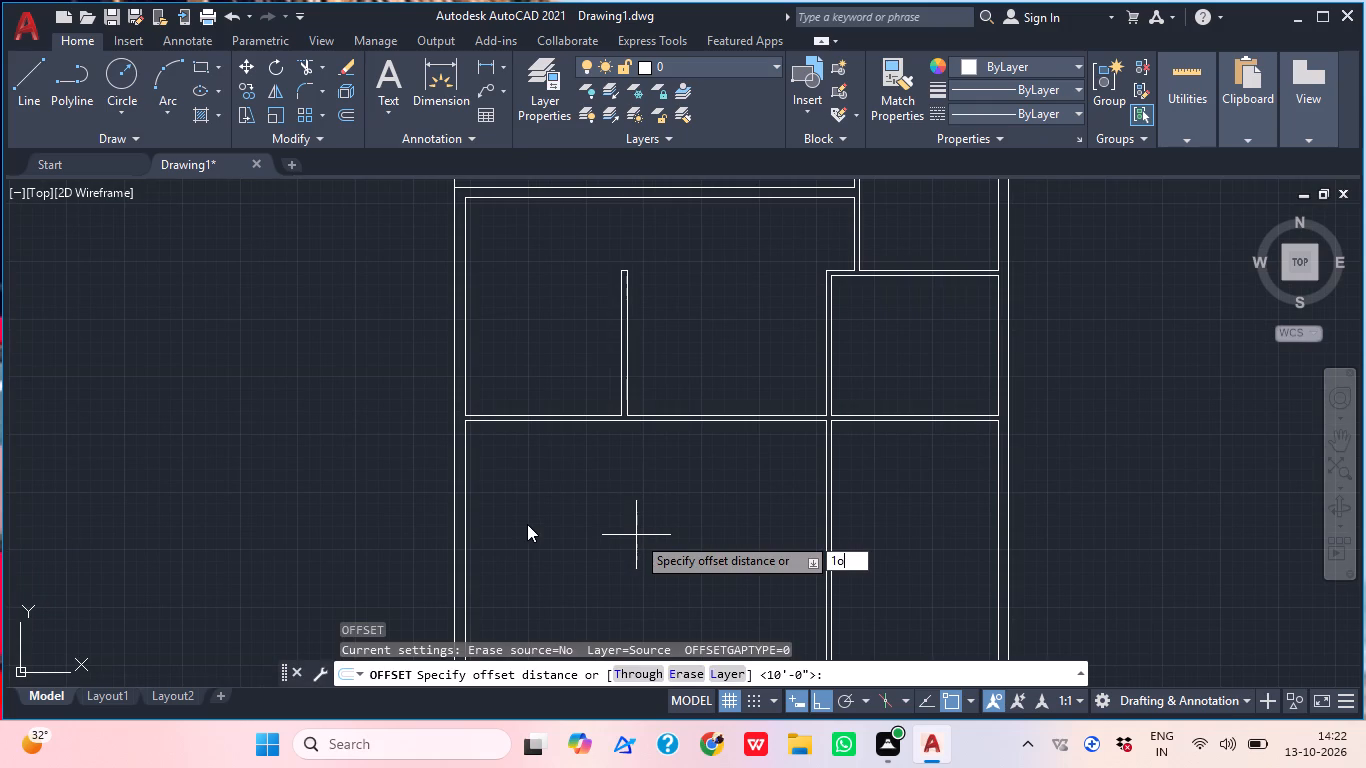
pyautogui.press('BackSpace')
pyautogui.write("0'")
pyautogui.press('Return')
pyautogui.click(464, 488)
pyautogui.click(677, 494)
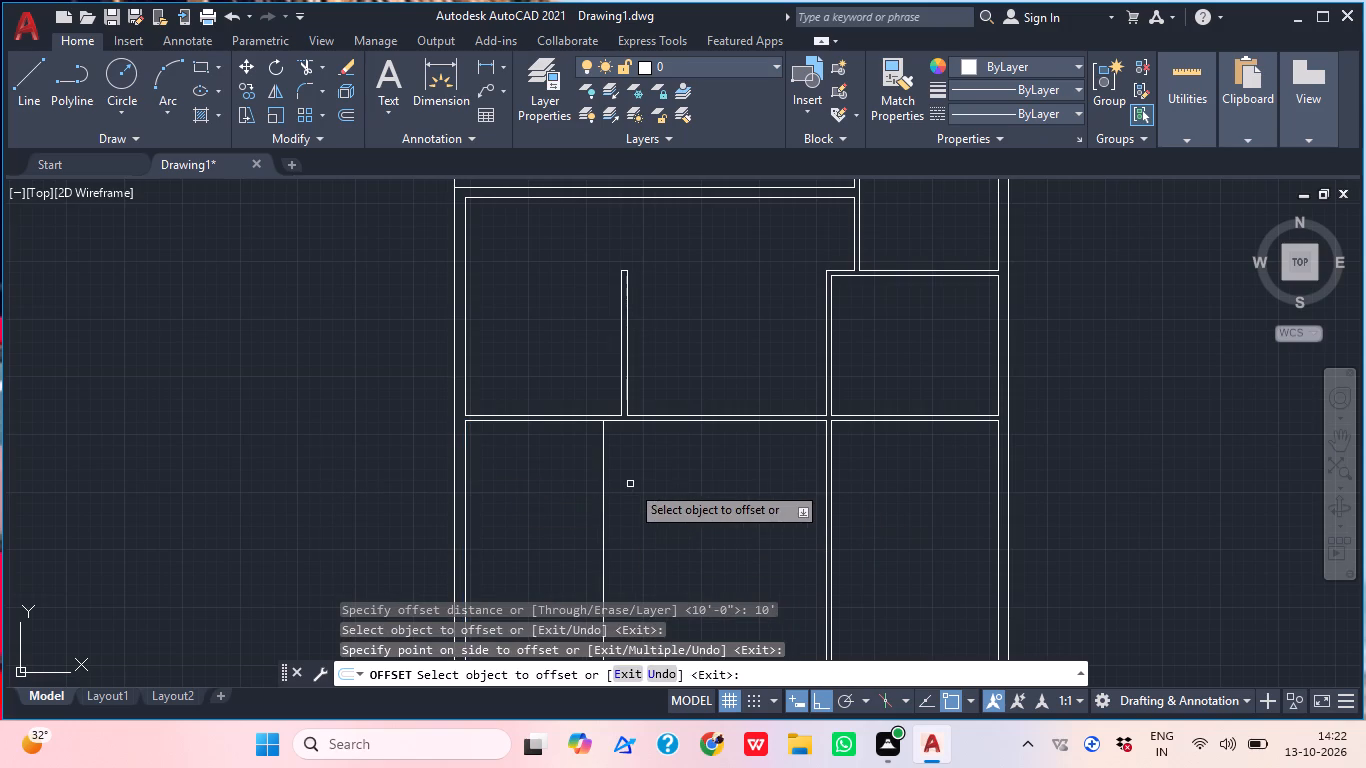
pyautogui.press('space')
# Offset the new vertical line in the lower-left room 4.5" away from the left outer wall to give the partition its thickness.
pyautogui.press('space')
pyautogui.press('4')
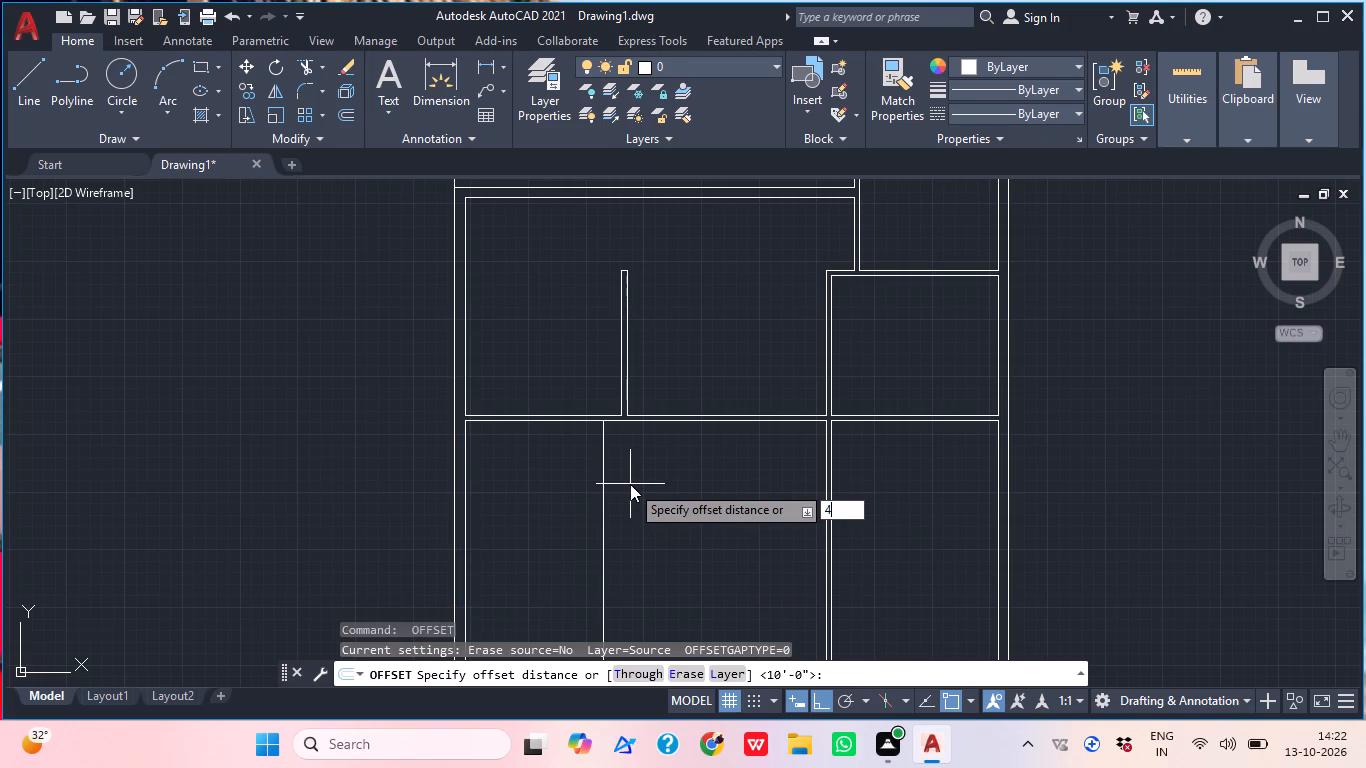
pyautogui.write('.5')
pyautogui.hotkey('shift', '"')
pyautogui.press('Return')
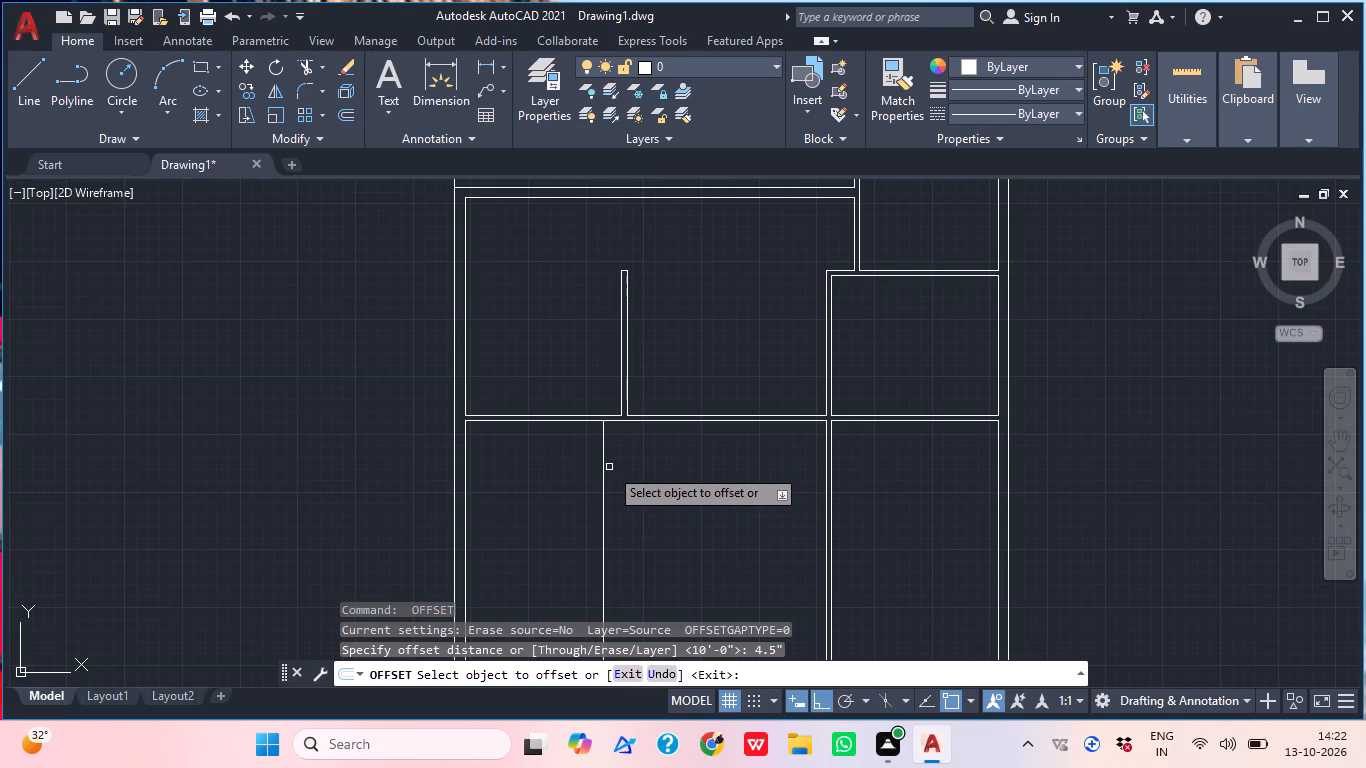
pyautogui.click(604, 465)
pyautogui.click(665, 465)
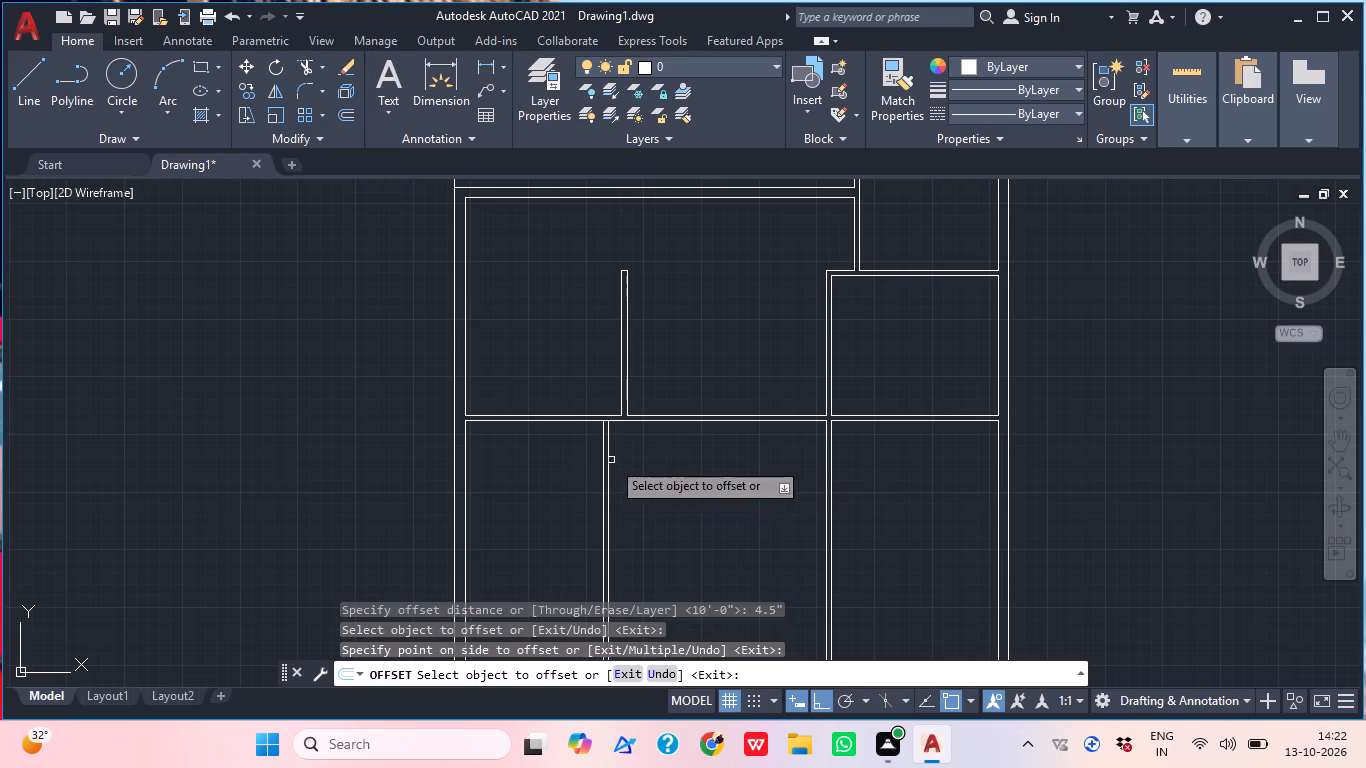
pyautogui.moveTo(611, 460); pyautogui.dragTo(731, 540, button='middle')
pyautogui.press('Escape')
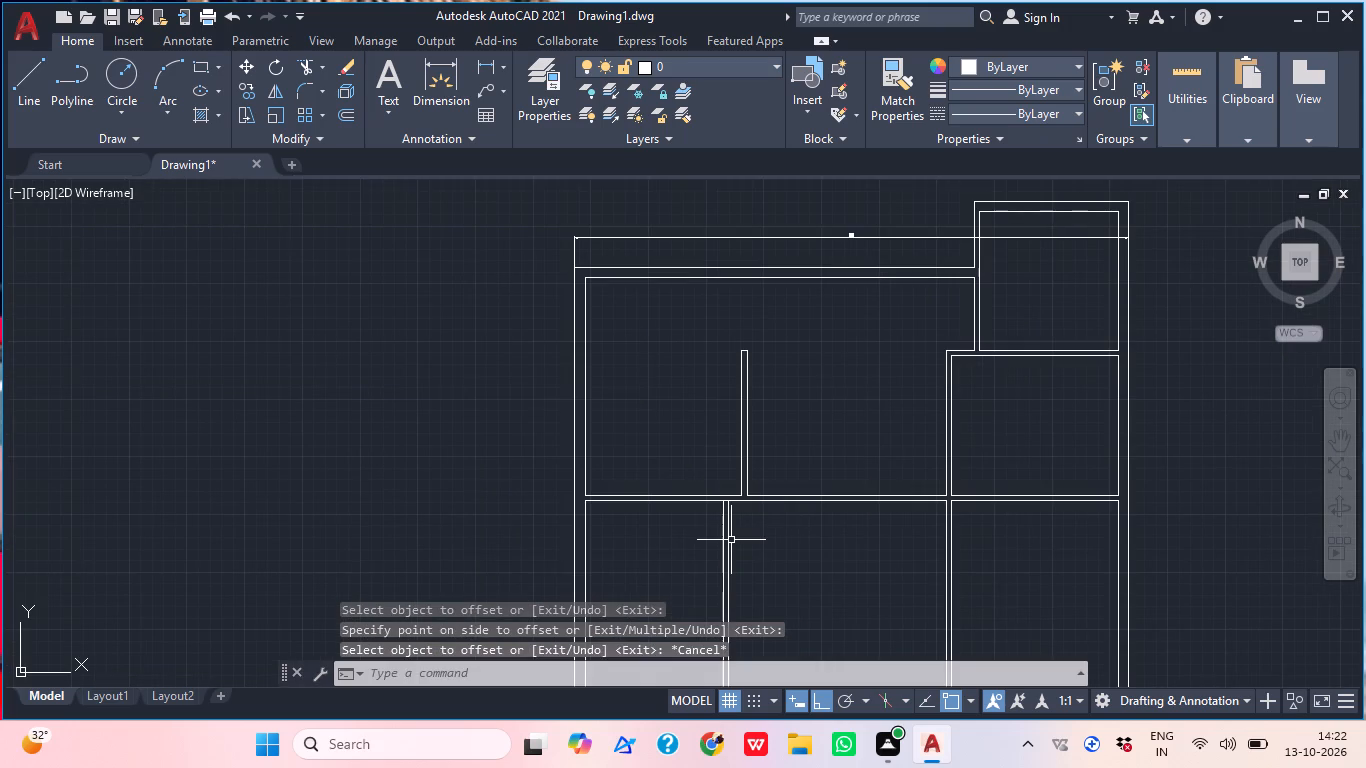
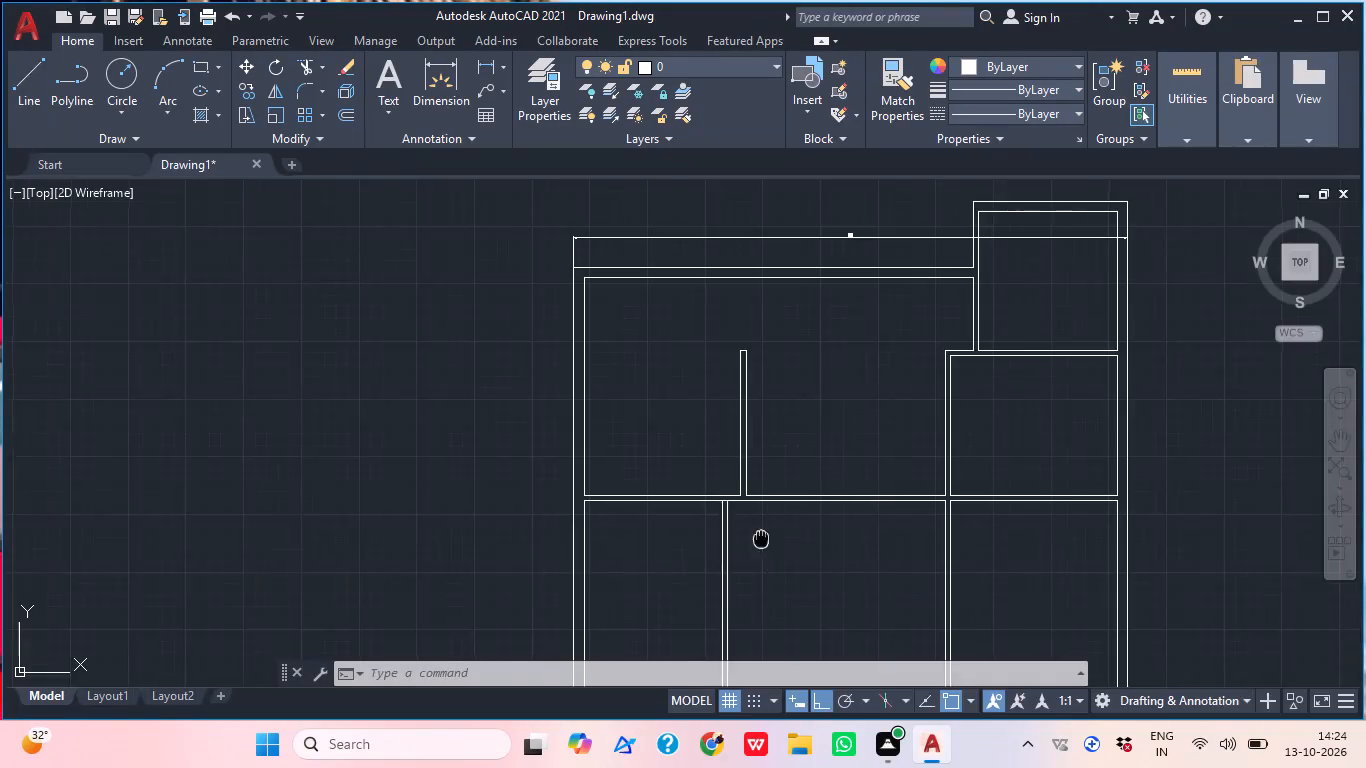
# Erase the short vertical partition above the horizontal partition, including both its lines and its leftover end cap.
pyautogui.moveTo(756, 536); pyautogui.dragTo(698, 498, button='middle')
pyautogui.moveTo(721, 536); pyautogui.dragTo(726, 563, button='middle')
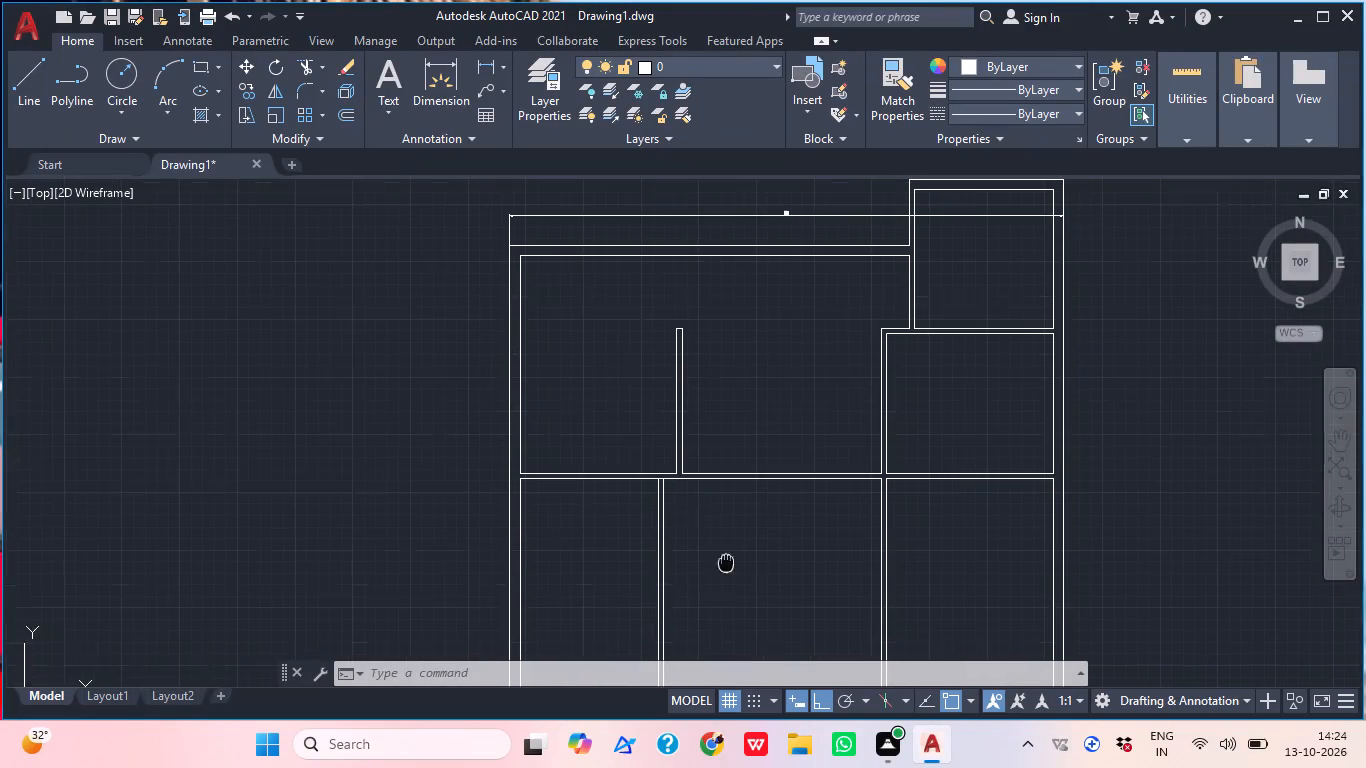
pyautogui.moveTo(726, 563); pyautogui.dragTo(726, 576, button='middle')
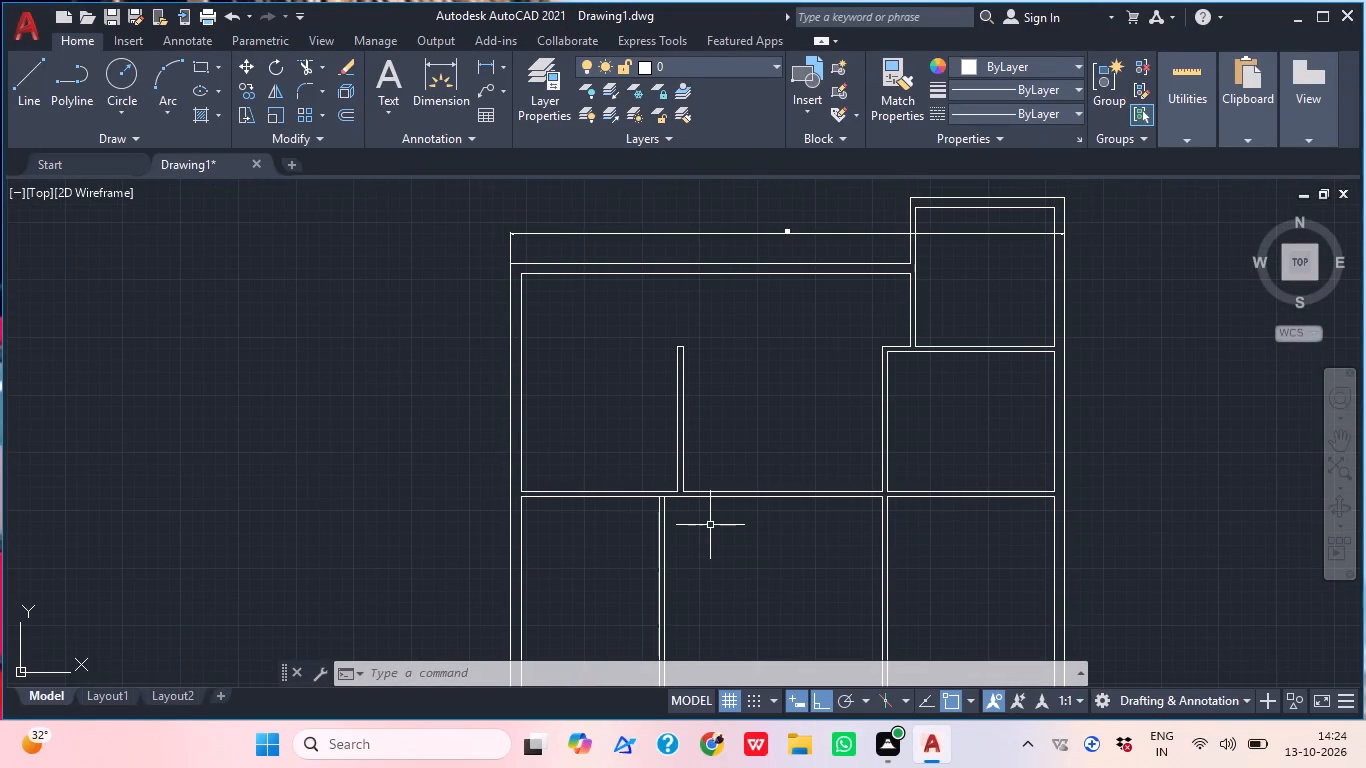
pyautogui.scroll(2, 709, 474)
pyautogui.click(709, 474)
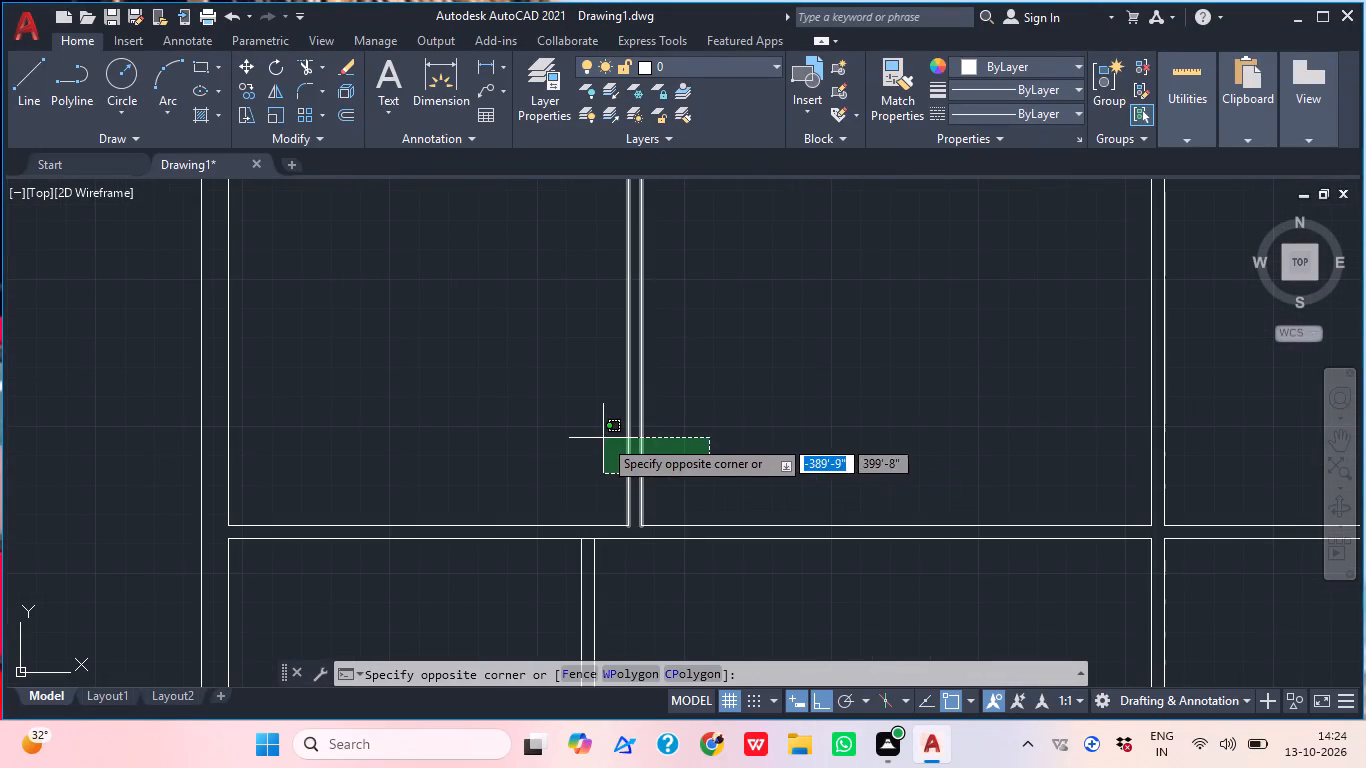
pyautogui.click(603, 438)
pyautogui.press('Delete')
pyautogui.scroll(-2, 693, 485)
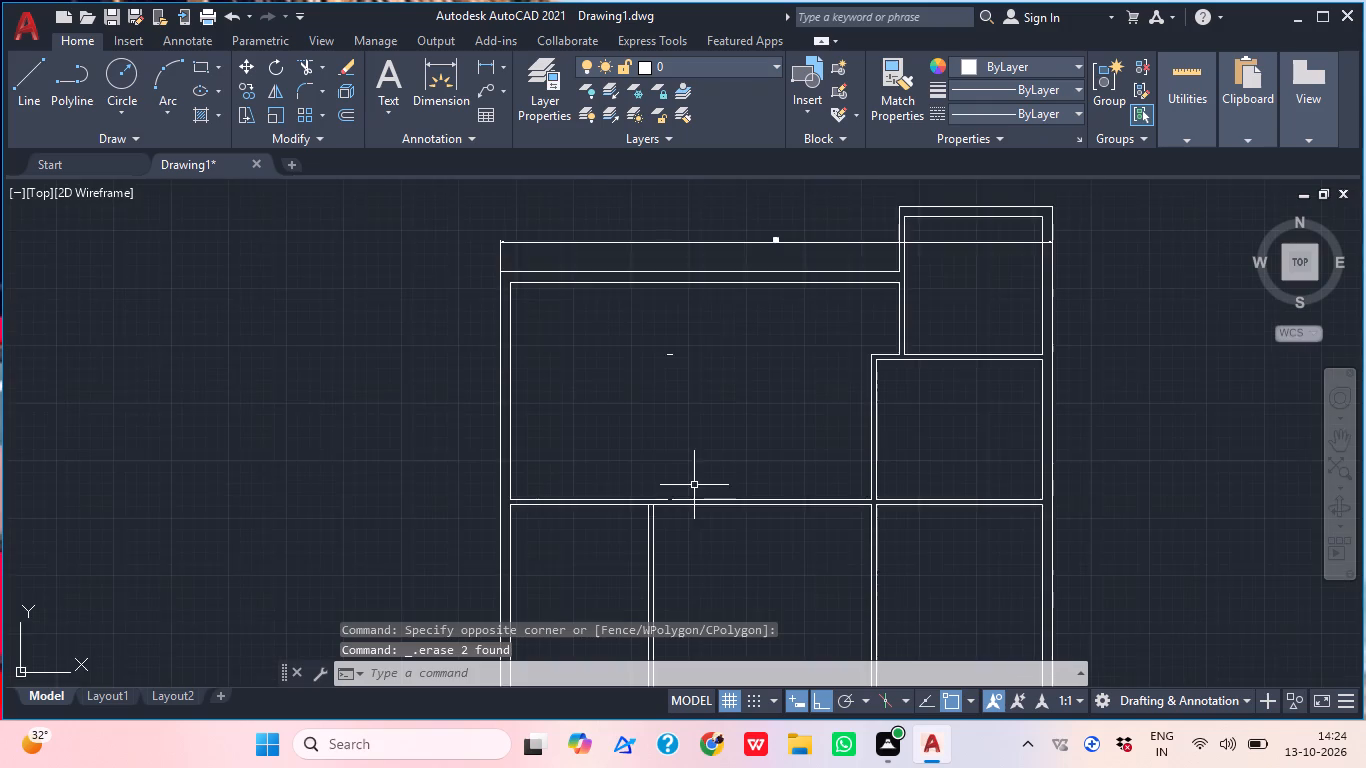
pyautogui.moveTo(700, 497); pyautogui.dragTo(711, 594, button='middle')
pyautogui.click(684, 486)
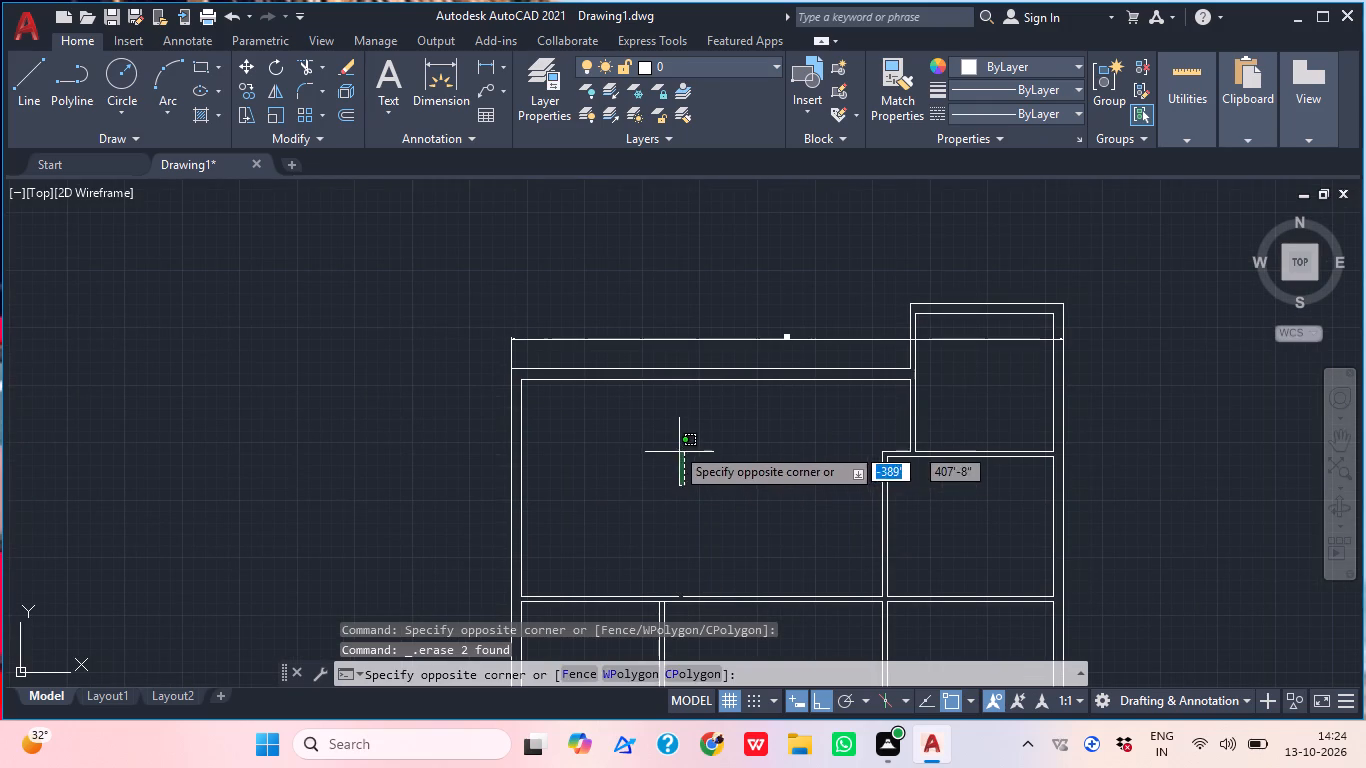
pyautogui.click(675, 446)
pyautogui.press('Delete')
# Extend the horizontal partition's upper line across the gap where the erased vertical partition stood.
pyautogui.write('ex')
pyautogui.press('space')
pyautogui.click(668, 596)
pyautogui.press('Escape')
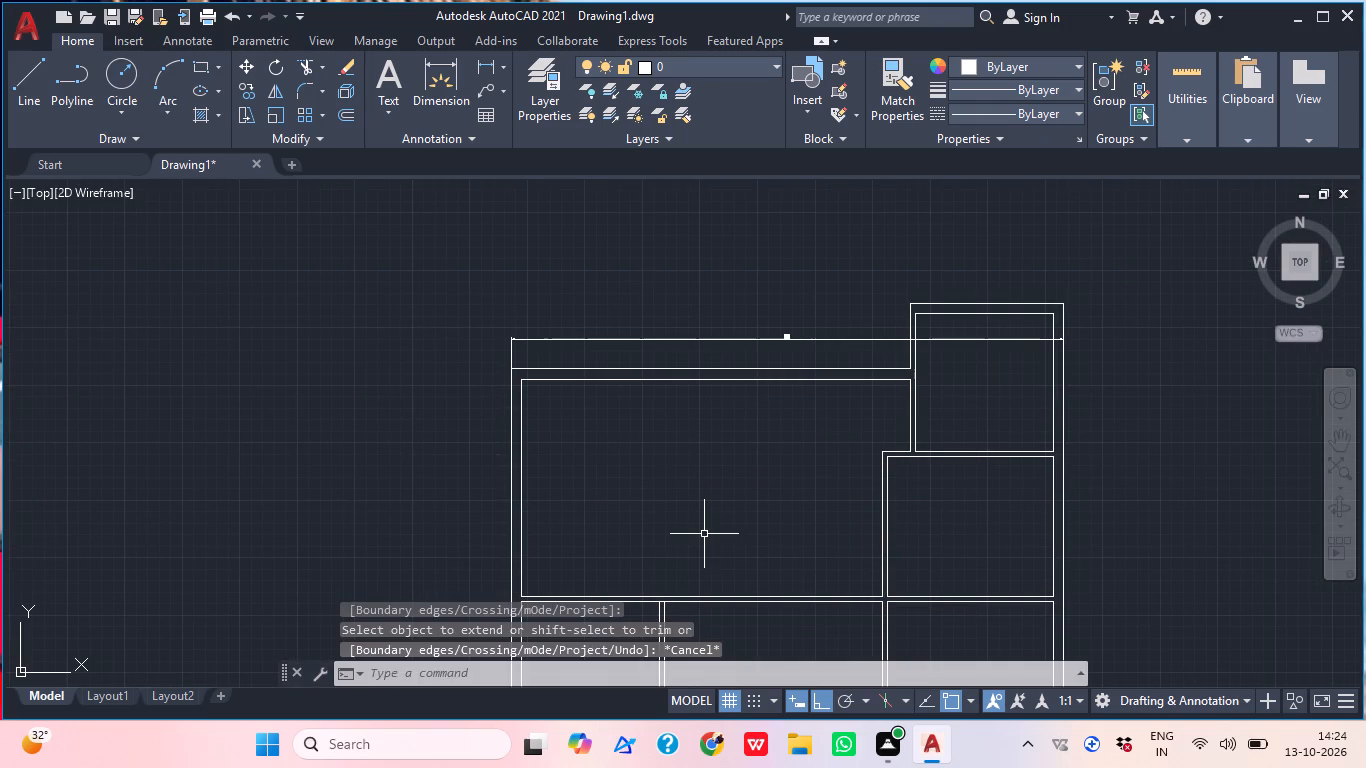
# Extend both lines of the lower-left vertical partition up through the horizontal partition to the top wall's inner face.
pyautogui.write('ex')
pyautogui.press('space')
pyautogui.moveTo(704, 534); pyautogui.dragTo(732, 369, button='middle')
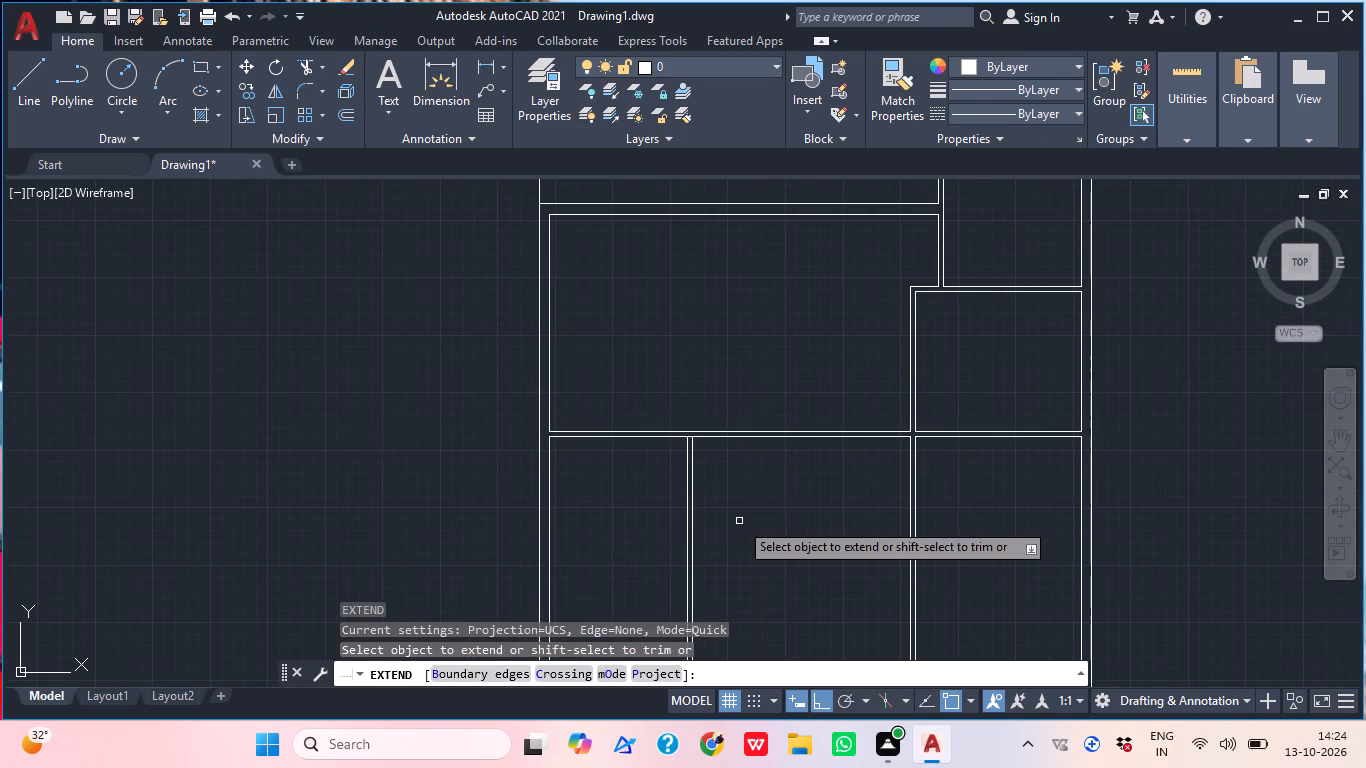
pyautogui.click(696, 509)
pyautogui.click(641, 507)
pyautogui.click(728, 510)
pyautogui.click(655, 494)
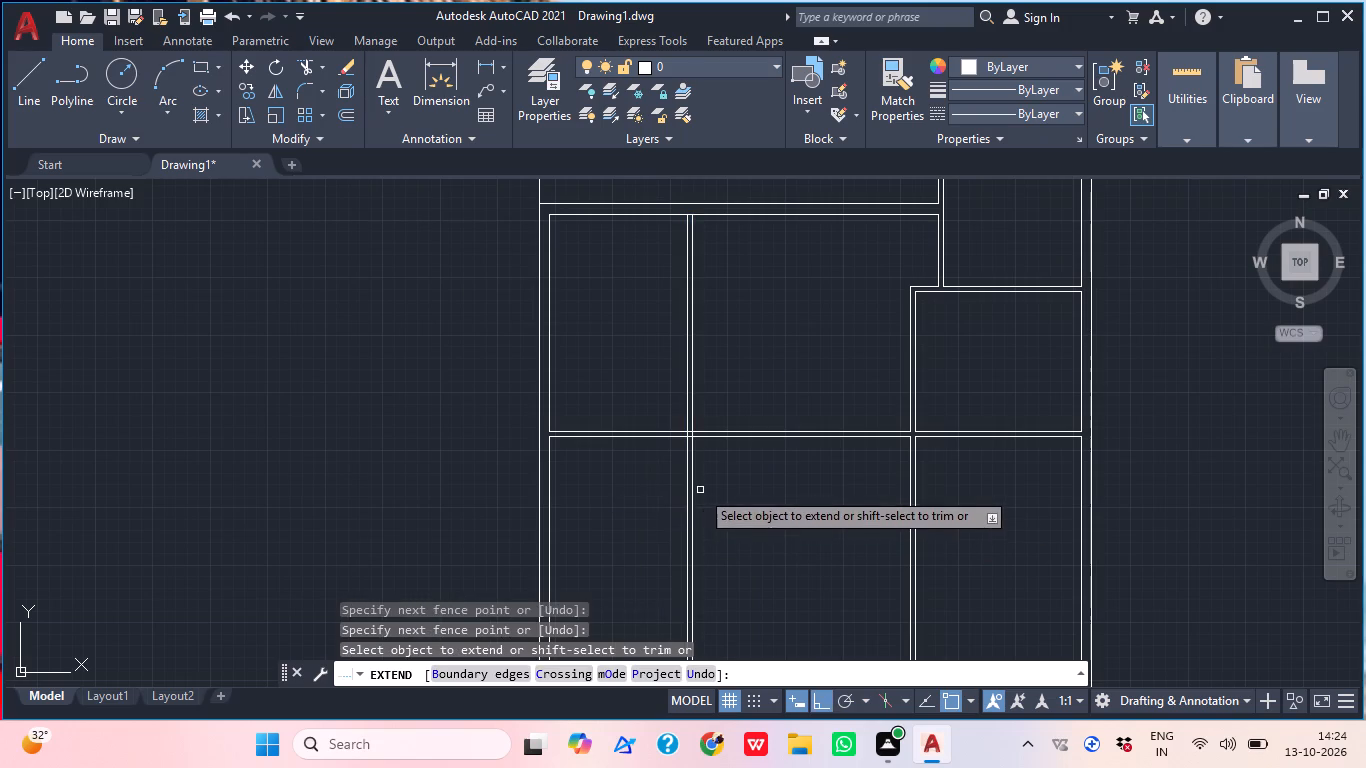
pyautogui.moveTo(710, 524); pyautogui.dragTo(706, 561, button='middle')
pyautogui.press('Escape')
# Extend the two lines of the horizontal partition between the upper-right rooms across to the extended vertical partition.
pyautogui.write('ex')
pyautogui.press('space')
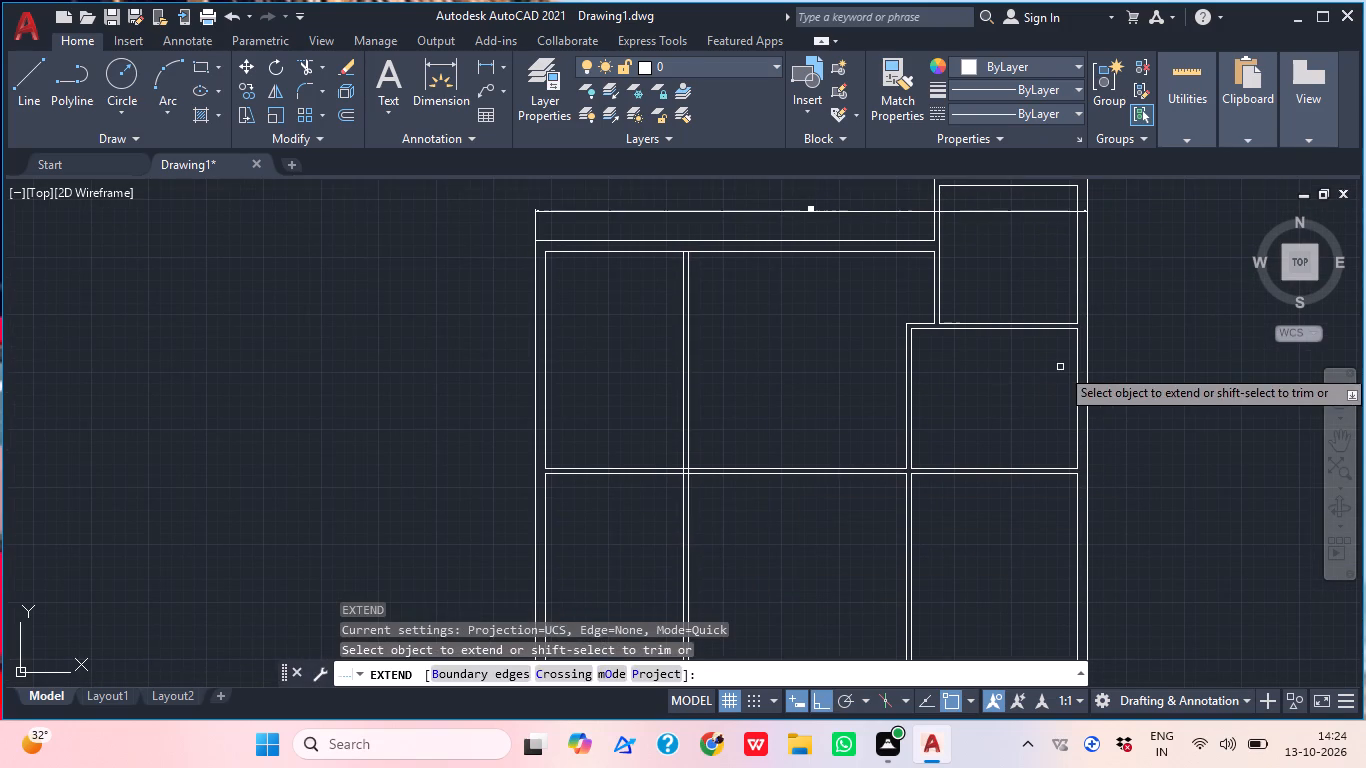
pyautogui.click(1057, 359)
pyautogui.click(1011, 297)
pyautogui.click(987, 356)
pyautogui.click(983, 304)
pyautogui.moveTo(974, 351); pyautogui.dragTo(974, 339)
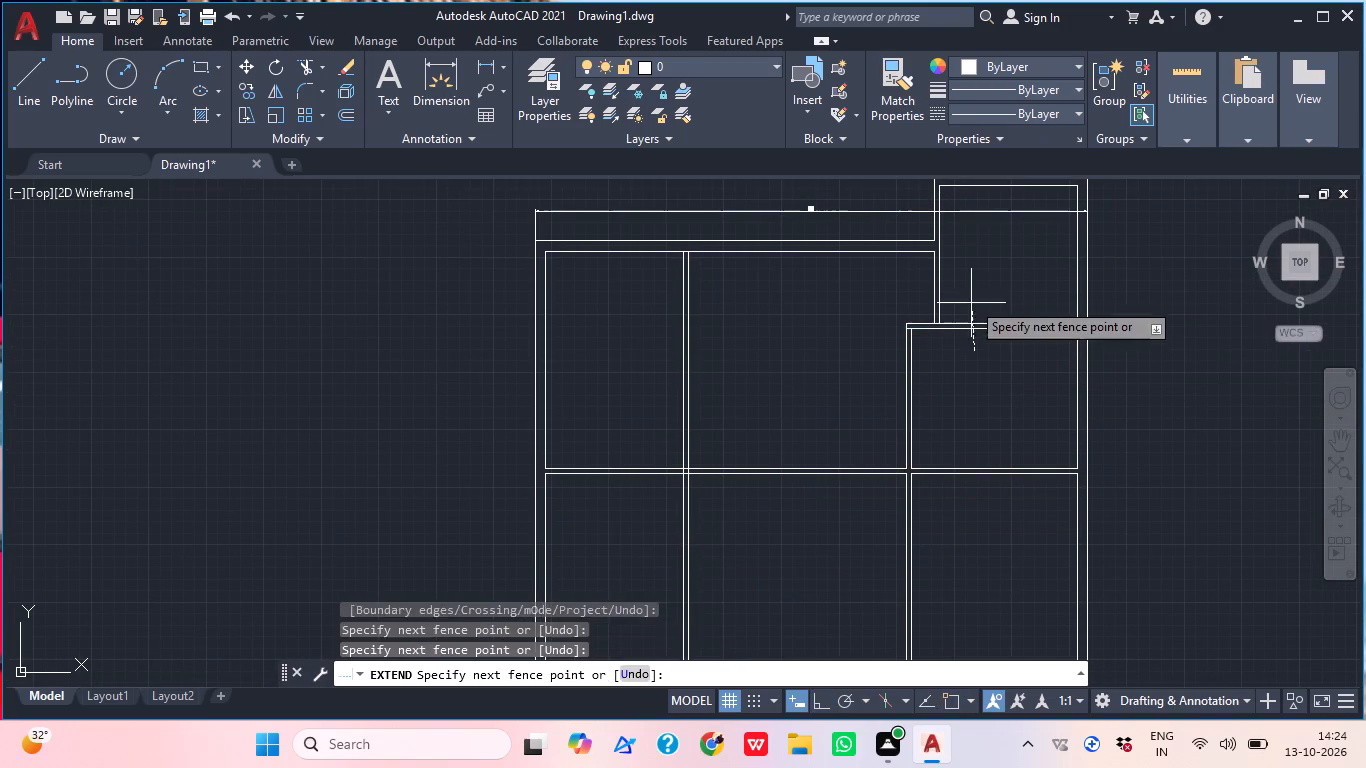
pyautogui.click(971, 293)
pyautogui.click(961, 322)
pyautogui.click(940, 365)
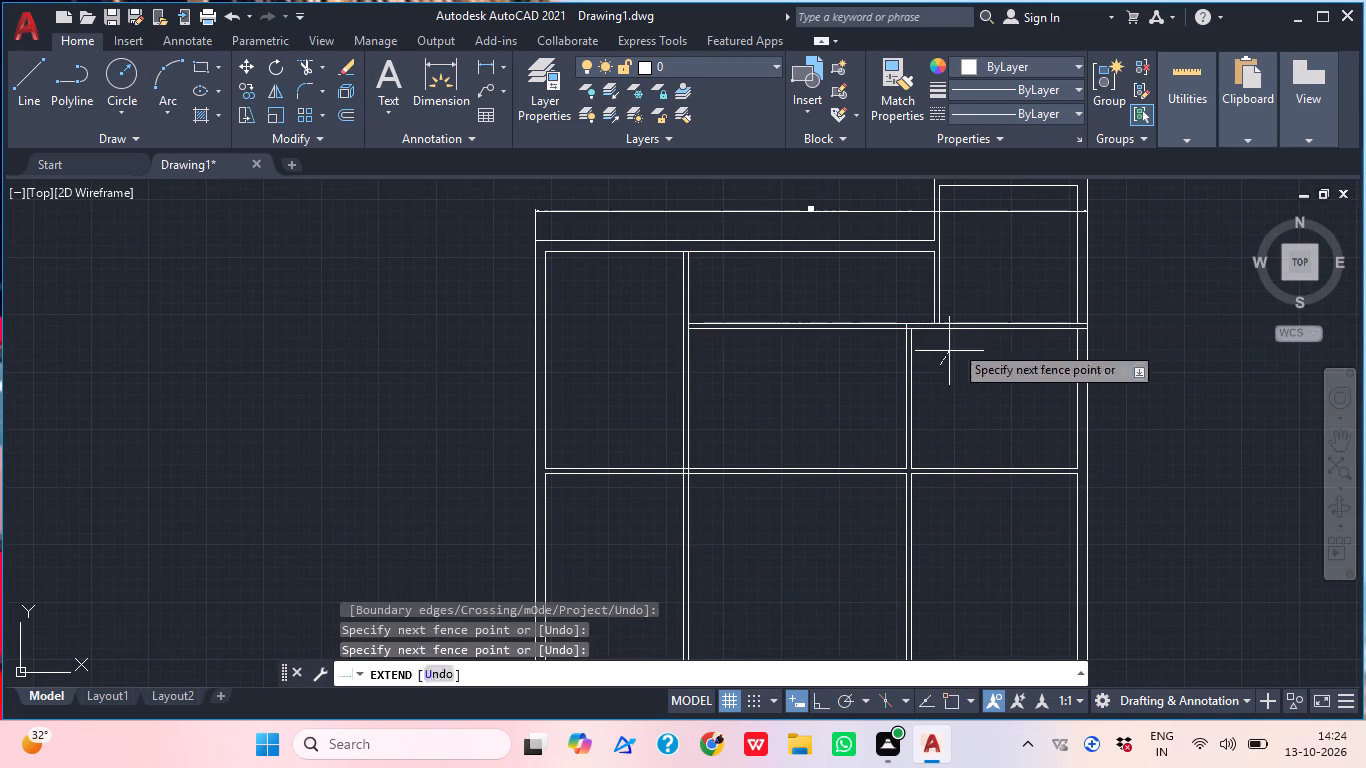
pyautogui.click(992, 285)
pyautogui.click(941, 356)
pyautogui.click(952, 306)
pyautogui.click(816, 347)
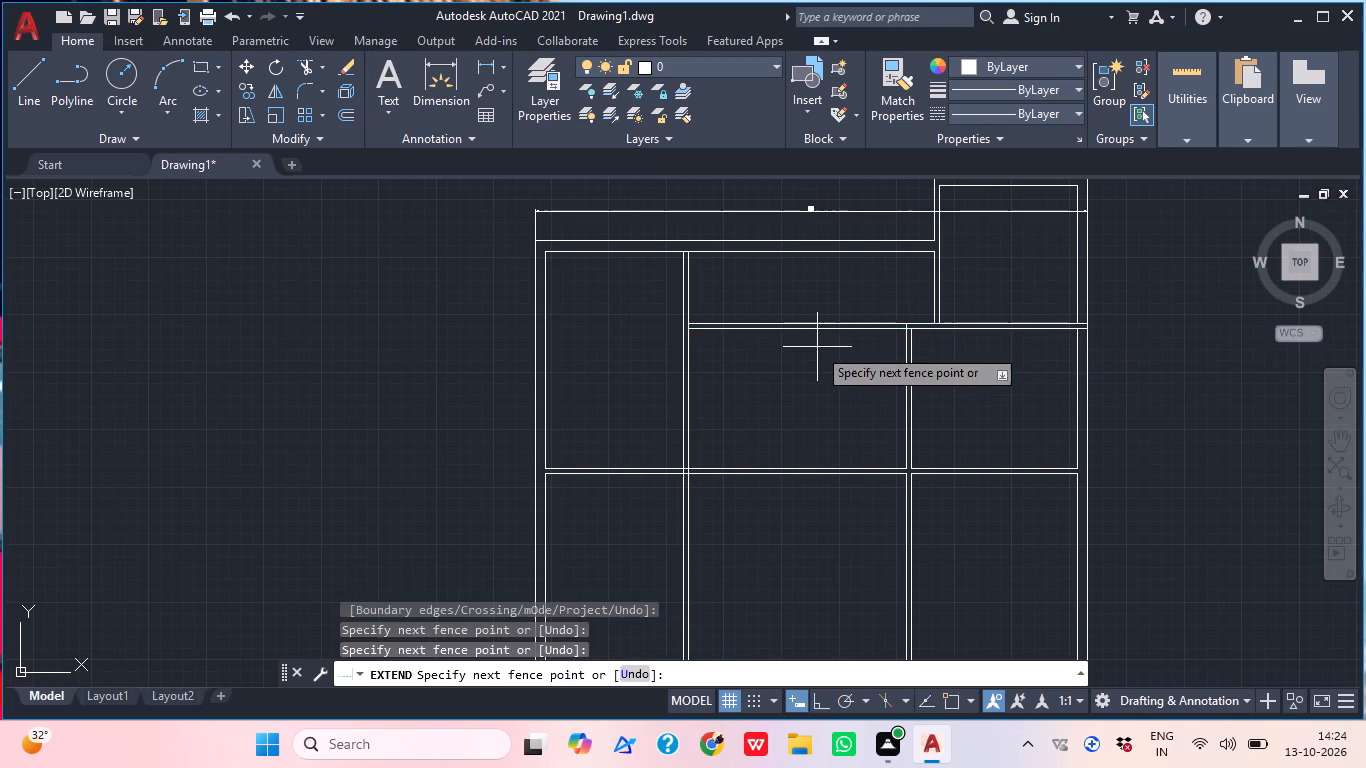
pyautogui.click(763, 306)
pyautogui.press('Escape')
# Trim the vertical partition above the extended horizontal lines and remove their excess, leaving a single closed cap on its upper end.
pyautogui.write('tr')
pyautogui.press('space')
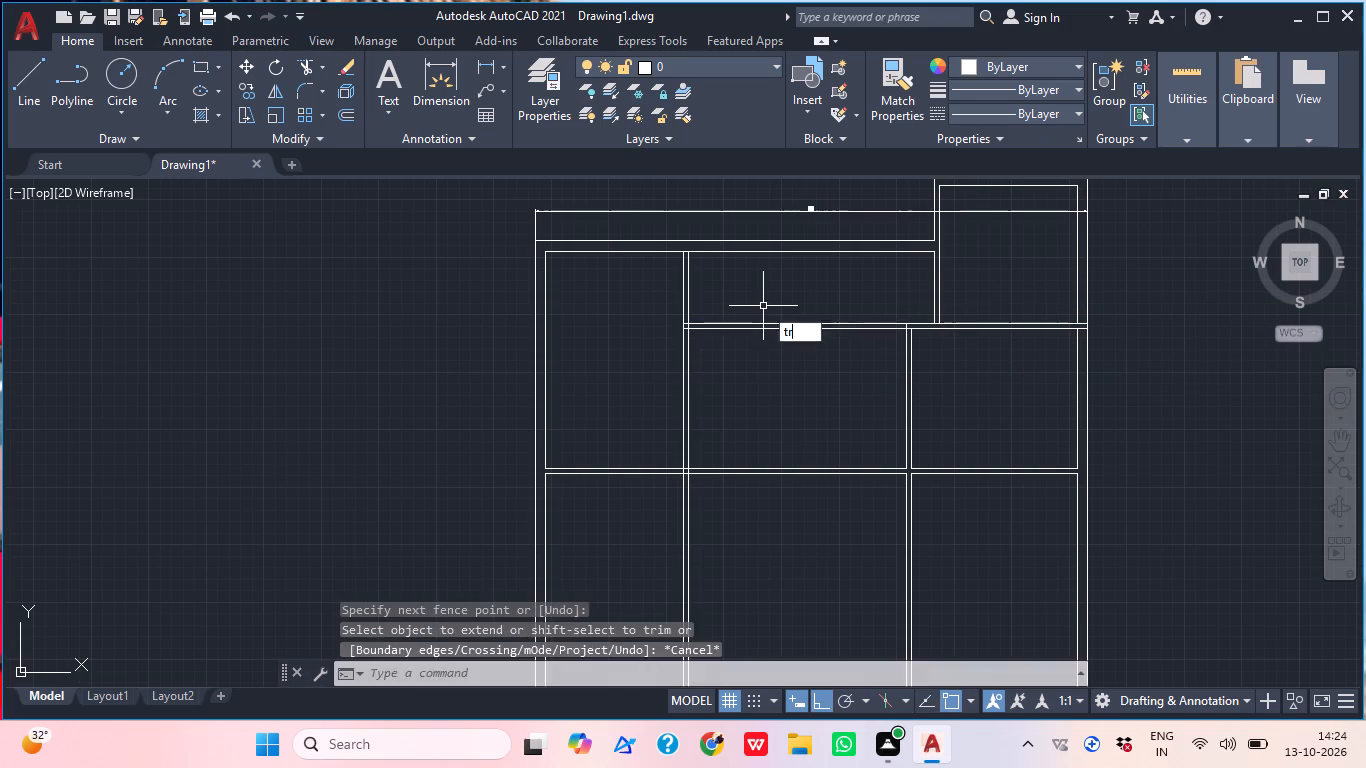
pyautogui.click(763, 306)
pyautogui.click(650, 294)
pyautogui.scroll(3, 697, 335)
pyautogui.moveTo(744, 339); pyautogui.dragTo(749, 322)
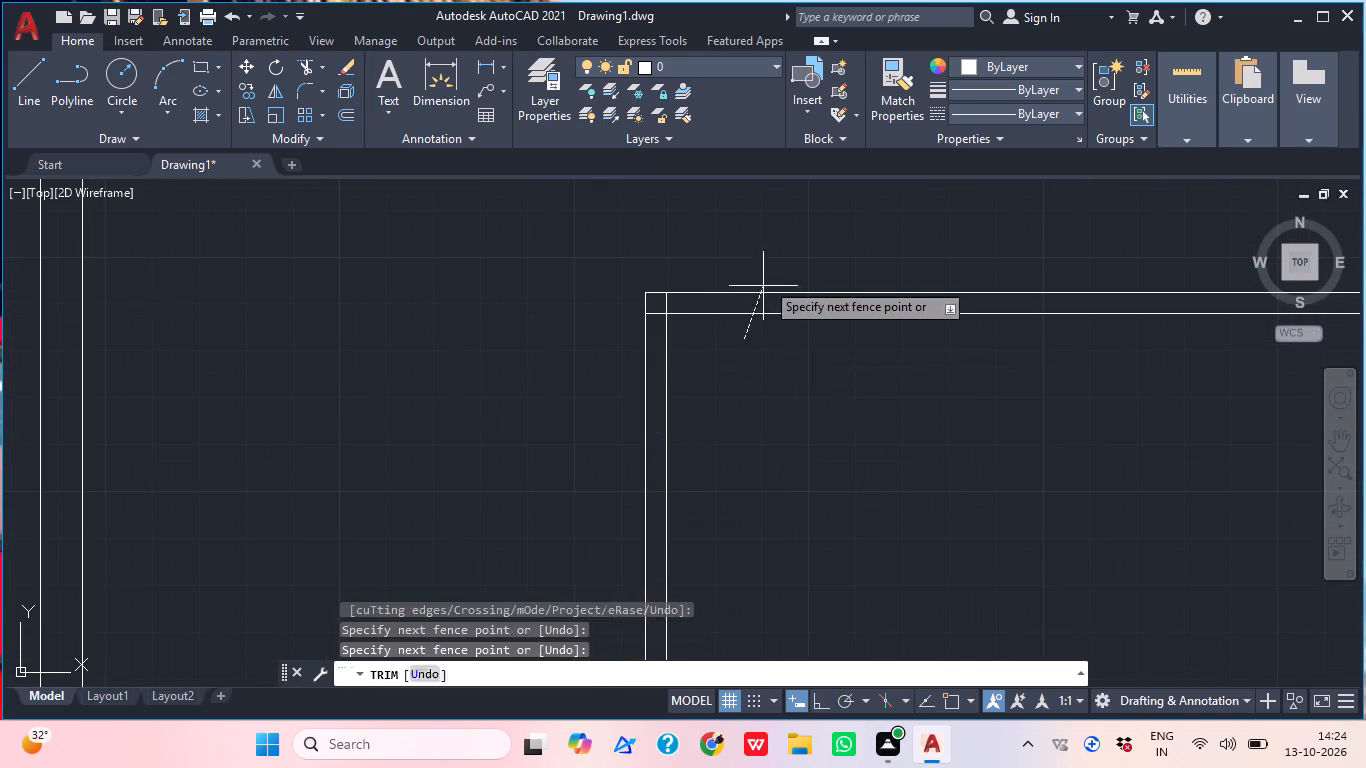
pyautogui.click(766, 275)
pyautogui.scroll(3, 685, 296)
pyautogui.click(577, 325)
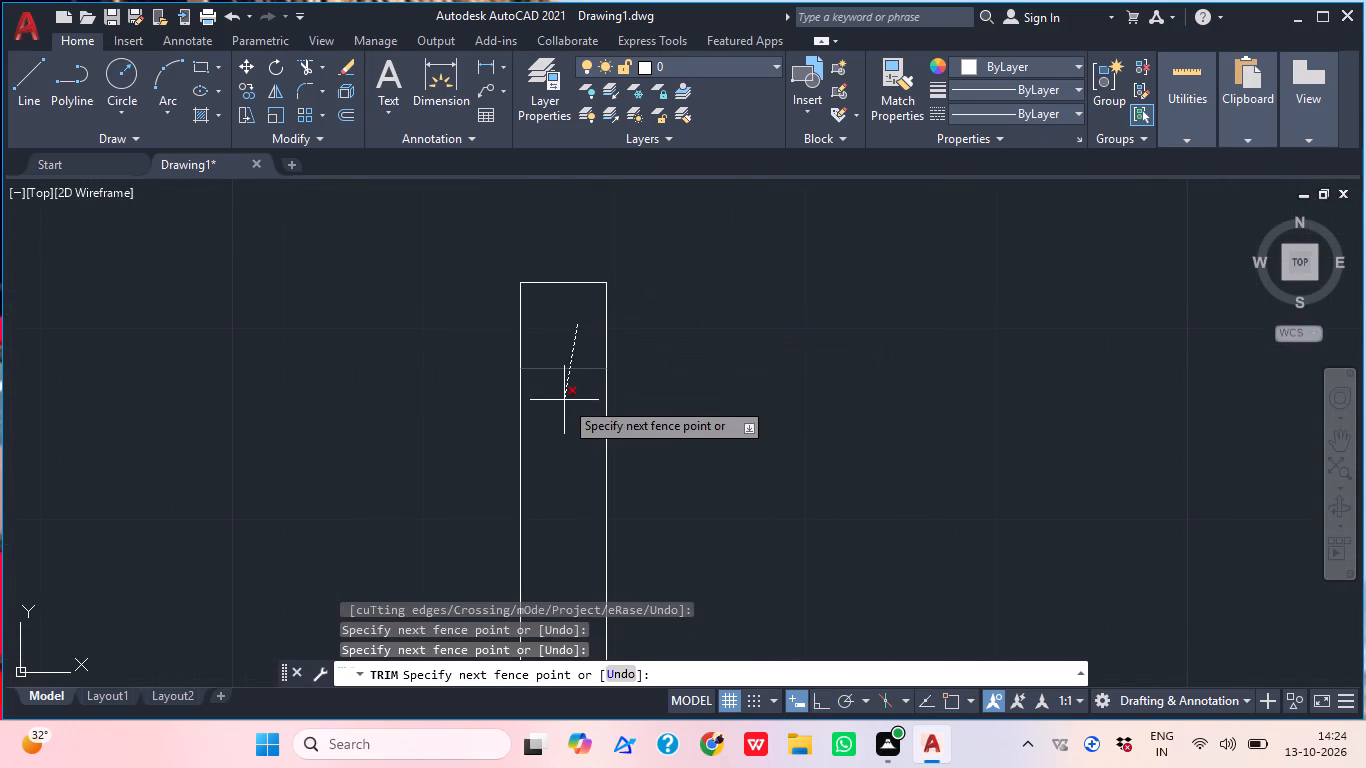
pyautogui.click(564, 400)
pyautogui.scroll(-4, 660, 337)
pyautogui.press('Escape')
# Trim the overlapping lines where the vertical partition crosses the long horizontal partition to leave an open junction.
pyautogui.scroll(-1, 808, 387)
pyautogui.moveTo(801, 514); pyautogui.dragTo(776, 395, button='middle')
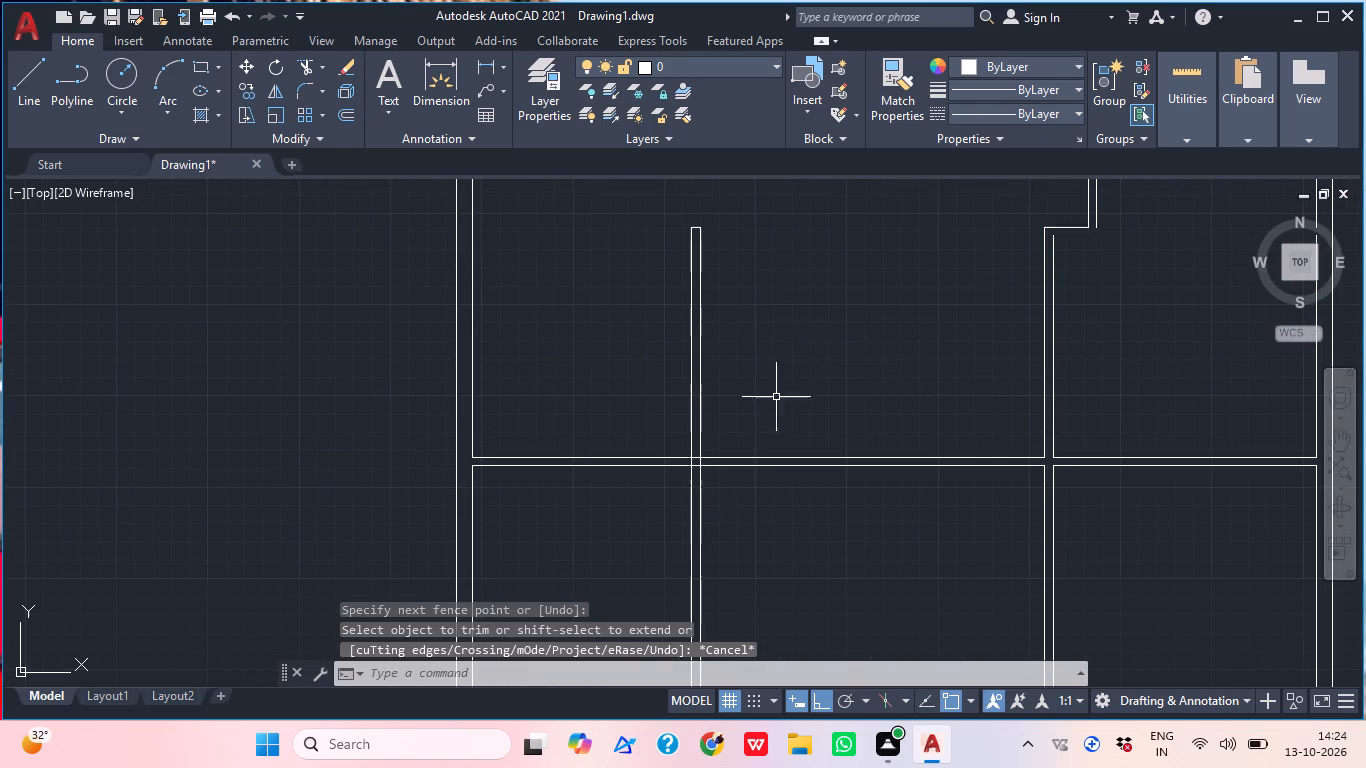
pyautogui.write('tr')
pyautogui.press('space')
pyautogui.scroll(3, 703, 465)
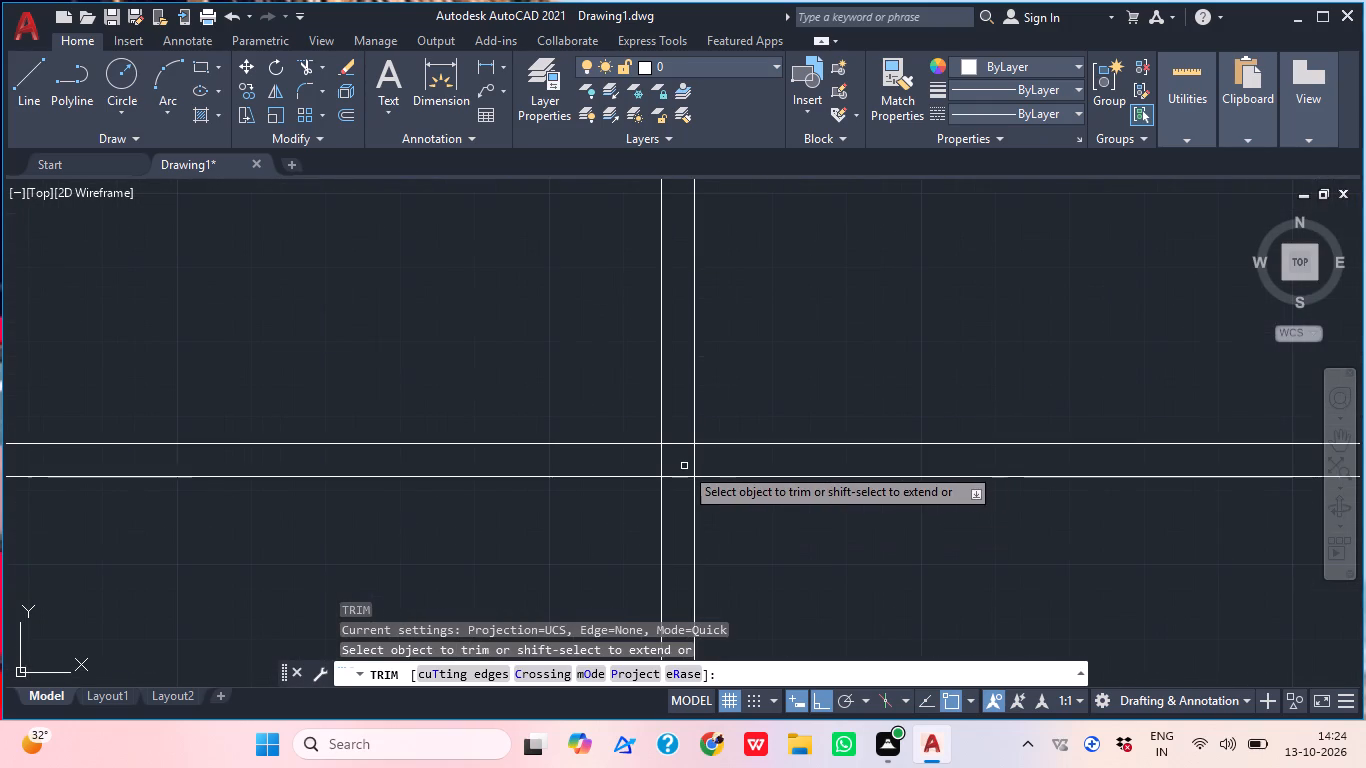
pyautogui.click(684, 466)
pyautogui.click(685, 485)
pyautogui.click(681, 471)
pyautogui.click(649, 469)
pyautogui.click(664, 466)
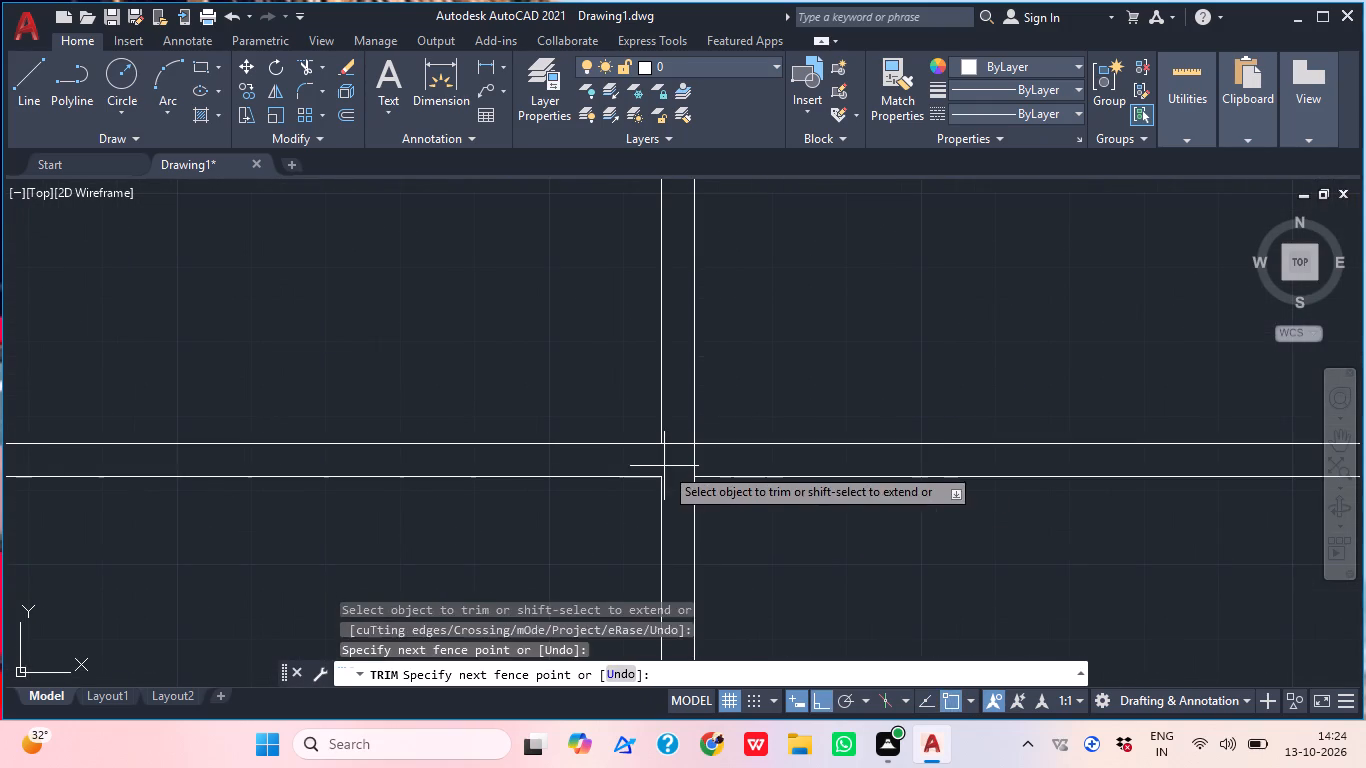
pyautogui.click(724, 464)
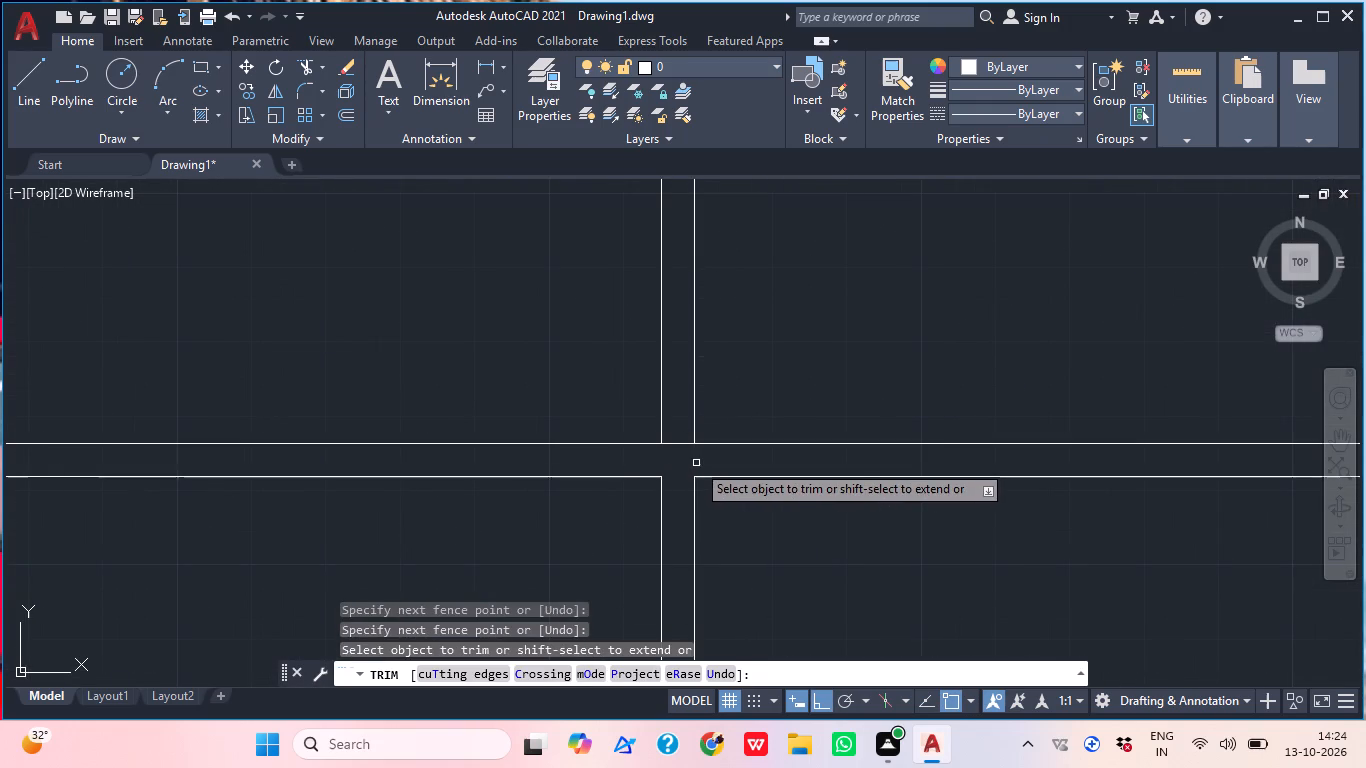
pyautogui.click(682, 463)
pyautogui.click(668, 413)
pyautogui.scroll(-2, 685, 423)
pyautogui.moveTo(906, 486); pyautogui.dragTo(640, 575, button='middle')
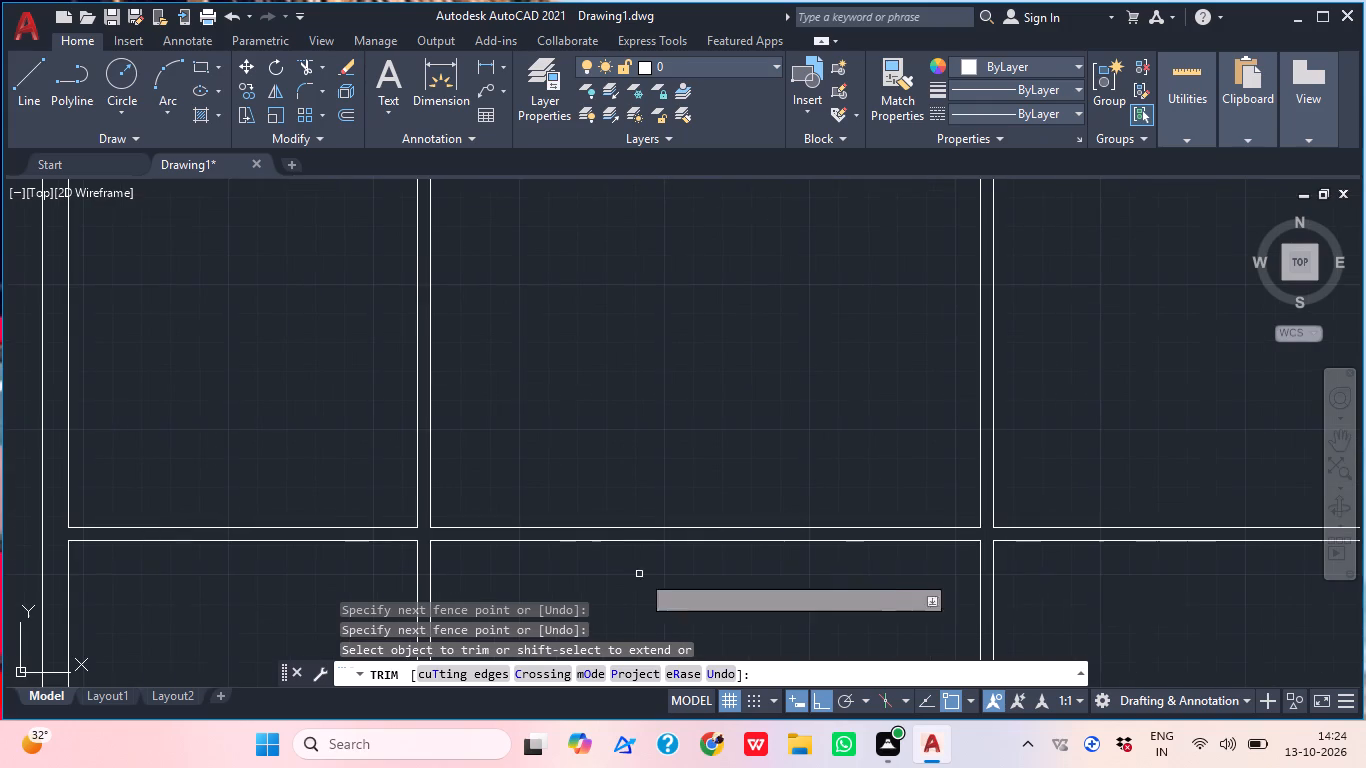
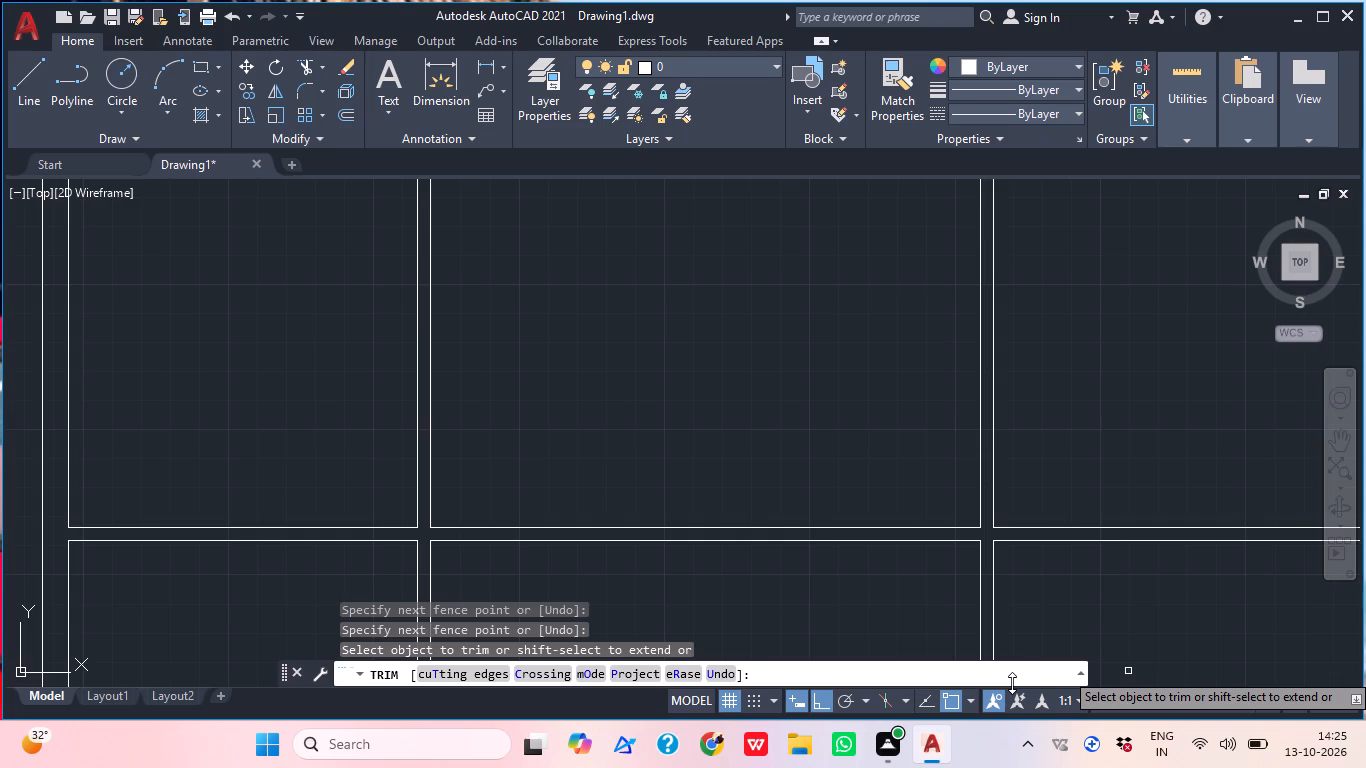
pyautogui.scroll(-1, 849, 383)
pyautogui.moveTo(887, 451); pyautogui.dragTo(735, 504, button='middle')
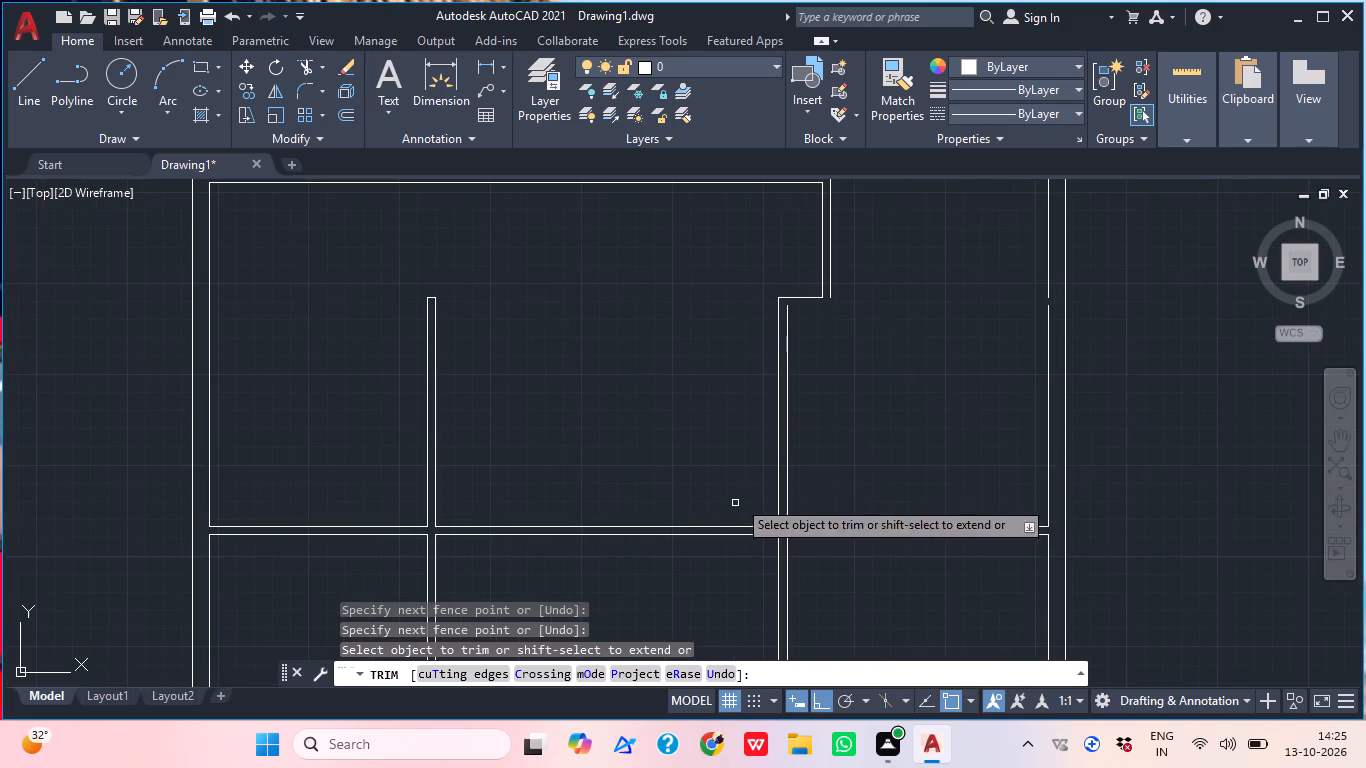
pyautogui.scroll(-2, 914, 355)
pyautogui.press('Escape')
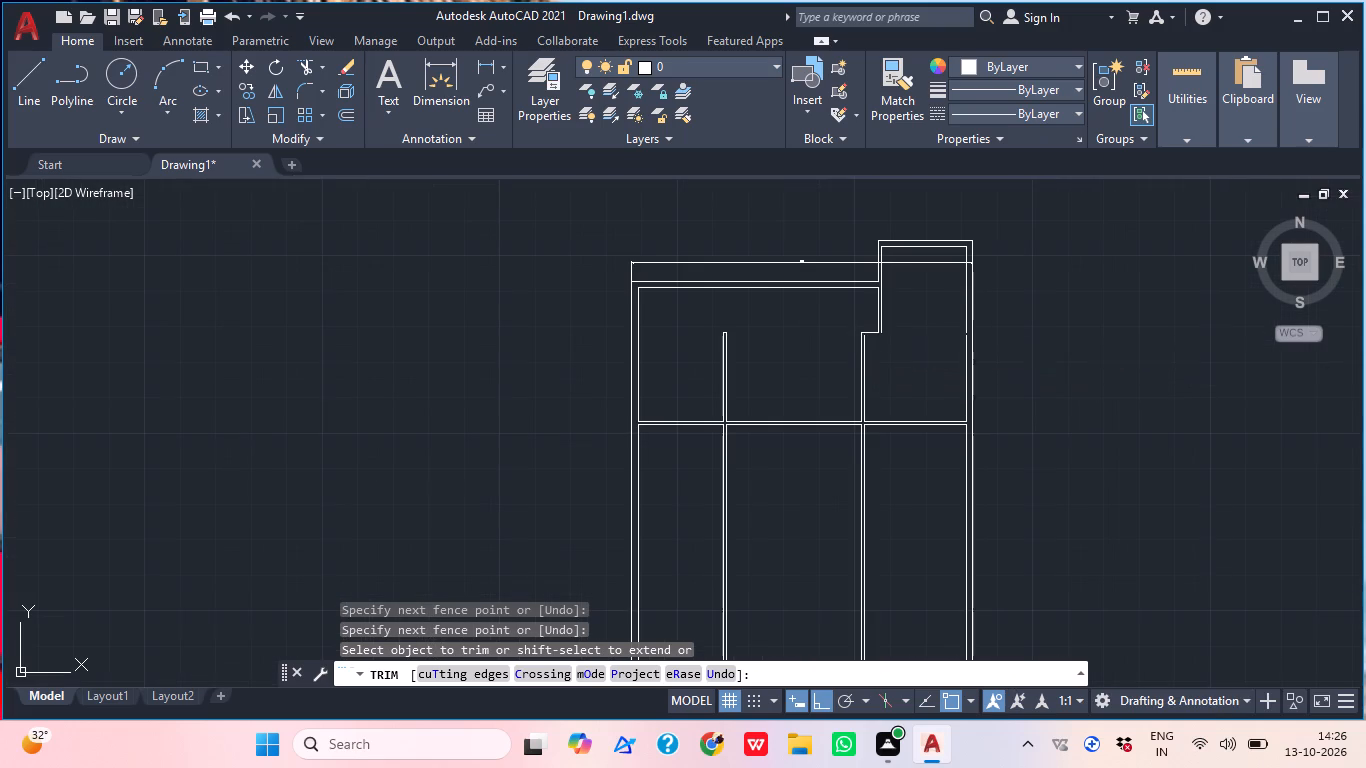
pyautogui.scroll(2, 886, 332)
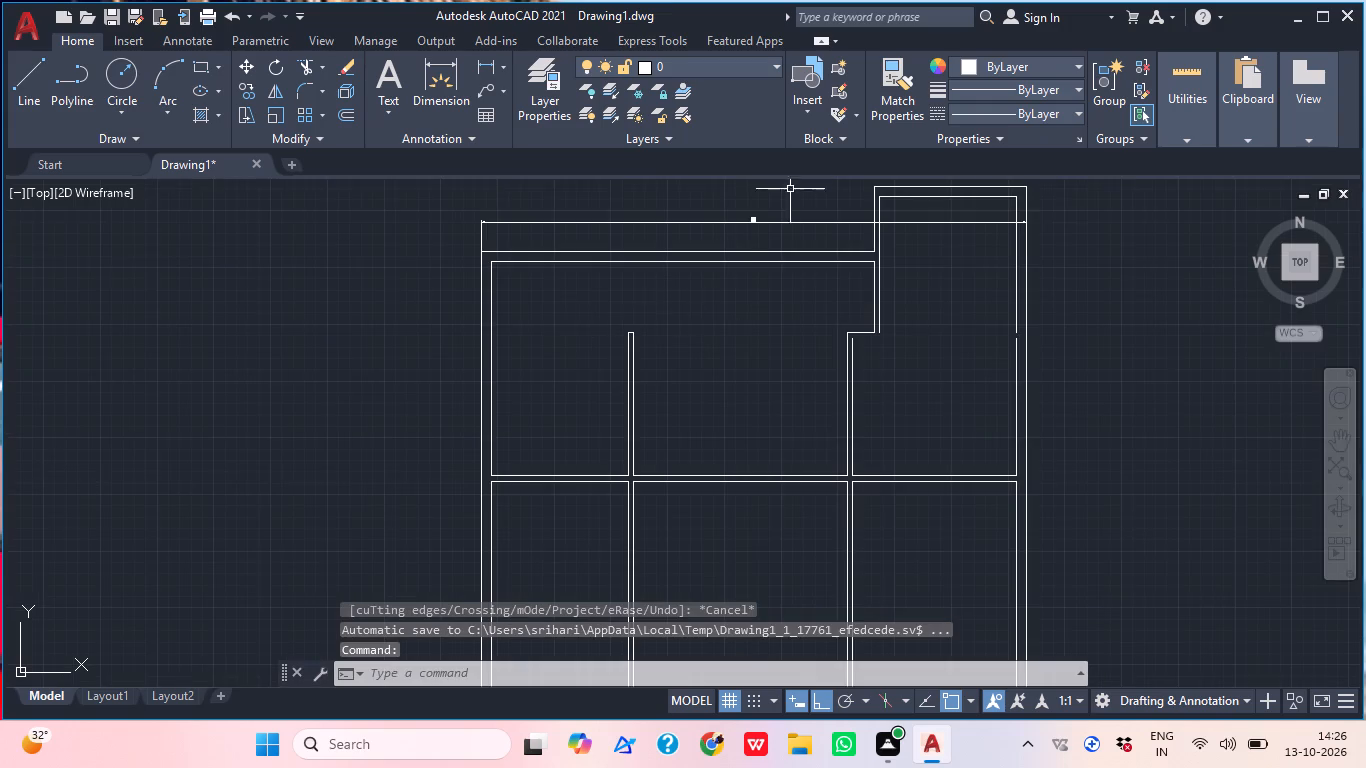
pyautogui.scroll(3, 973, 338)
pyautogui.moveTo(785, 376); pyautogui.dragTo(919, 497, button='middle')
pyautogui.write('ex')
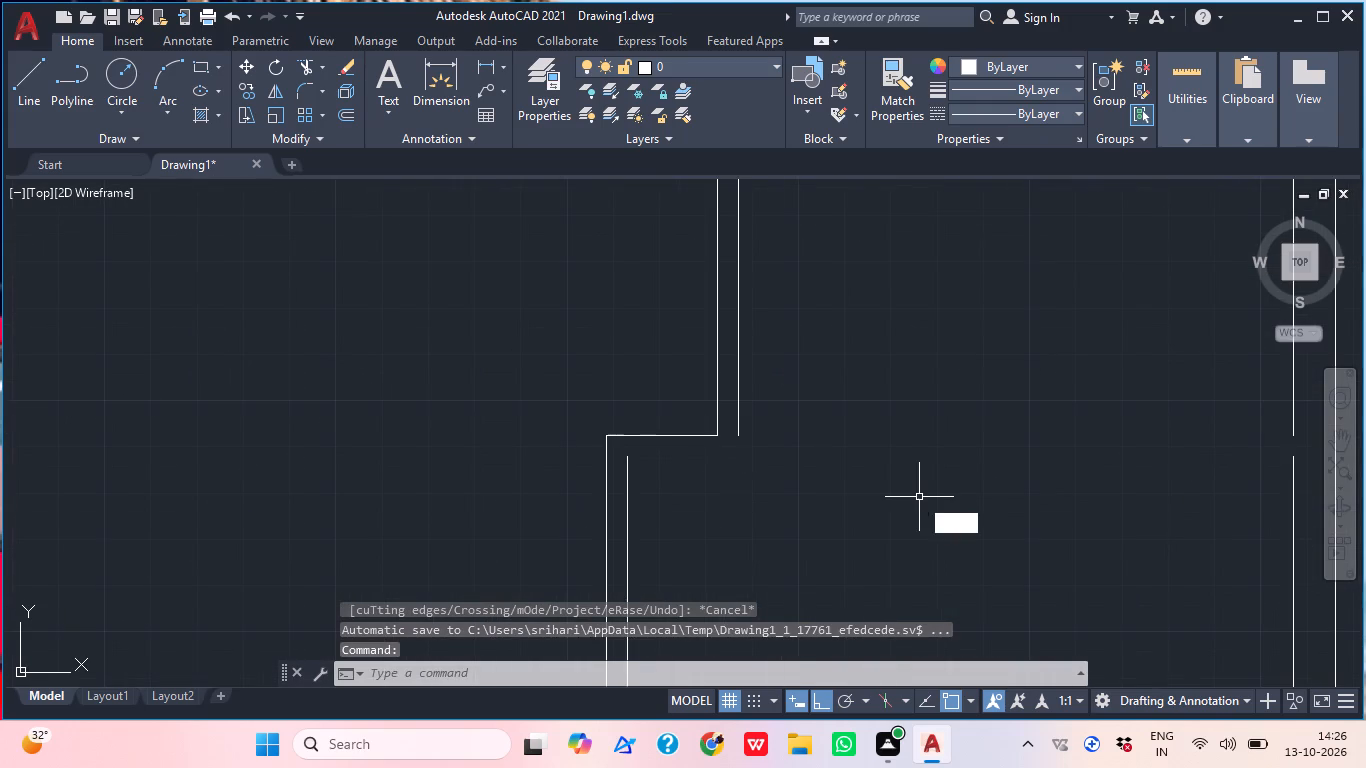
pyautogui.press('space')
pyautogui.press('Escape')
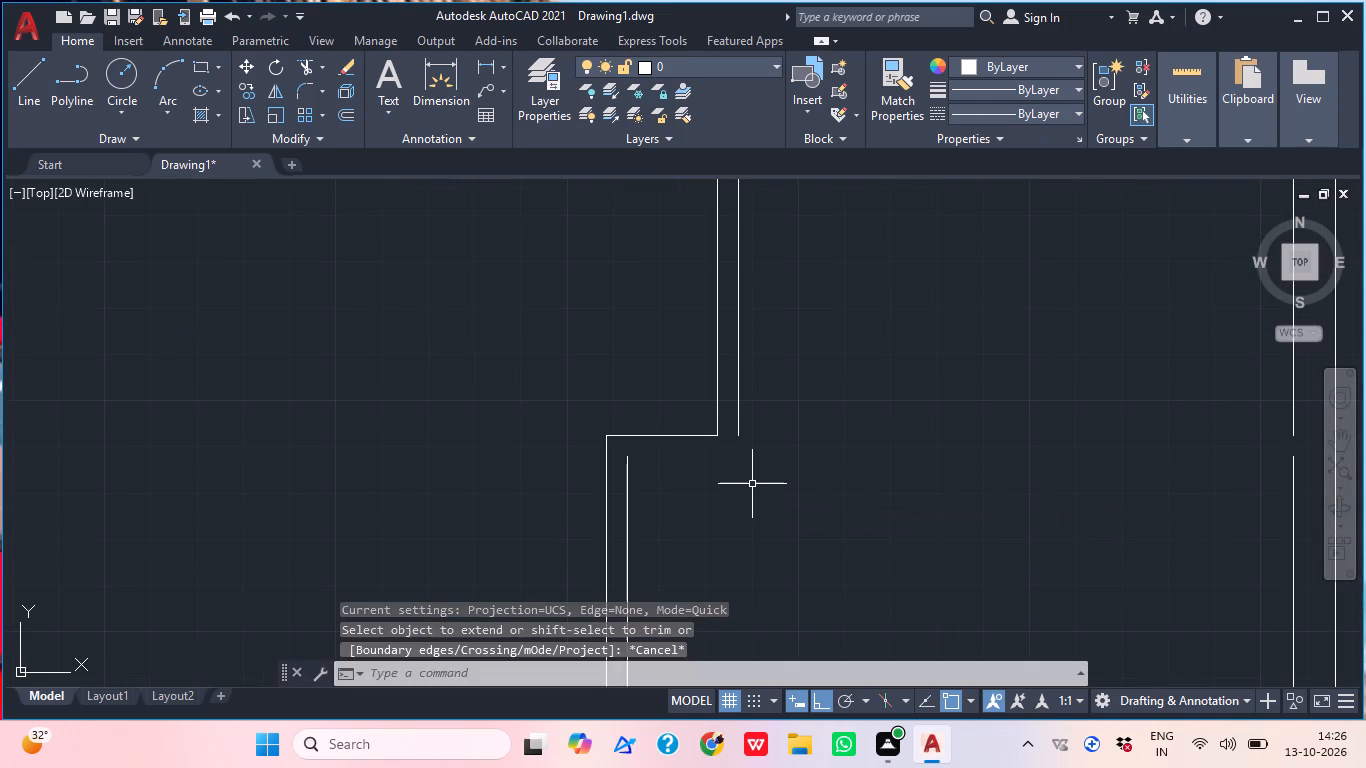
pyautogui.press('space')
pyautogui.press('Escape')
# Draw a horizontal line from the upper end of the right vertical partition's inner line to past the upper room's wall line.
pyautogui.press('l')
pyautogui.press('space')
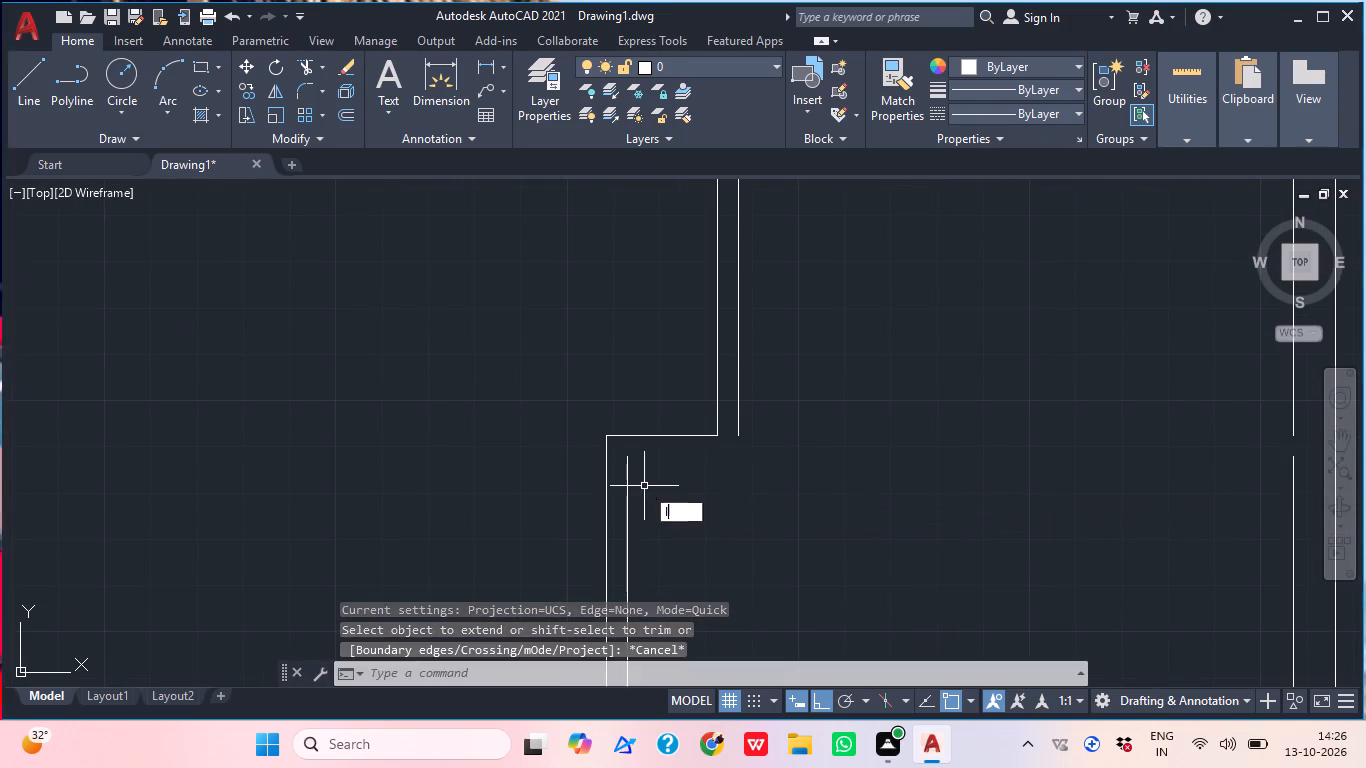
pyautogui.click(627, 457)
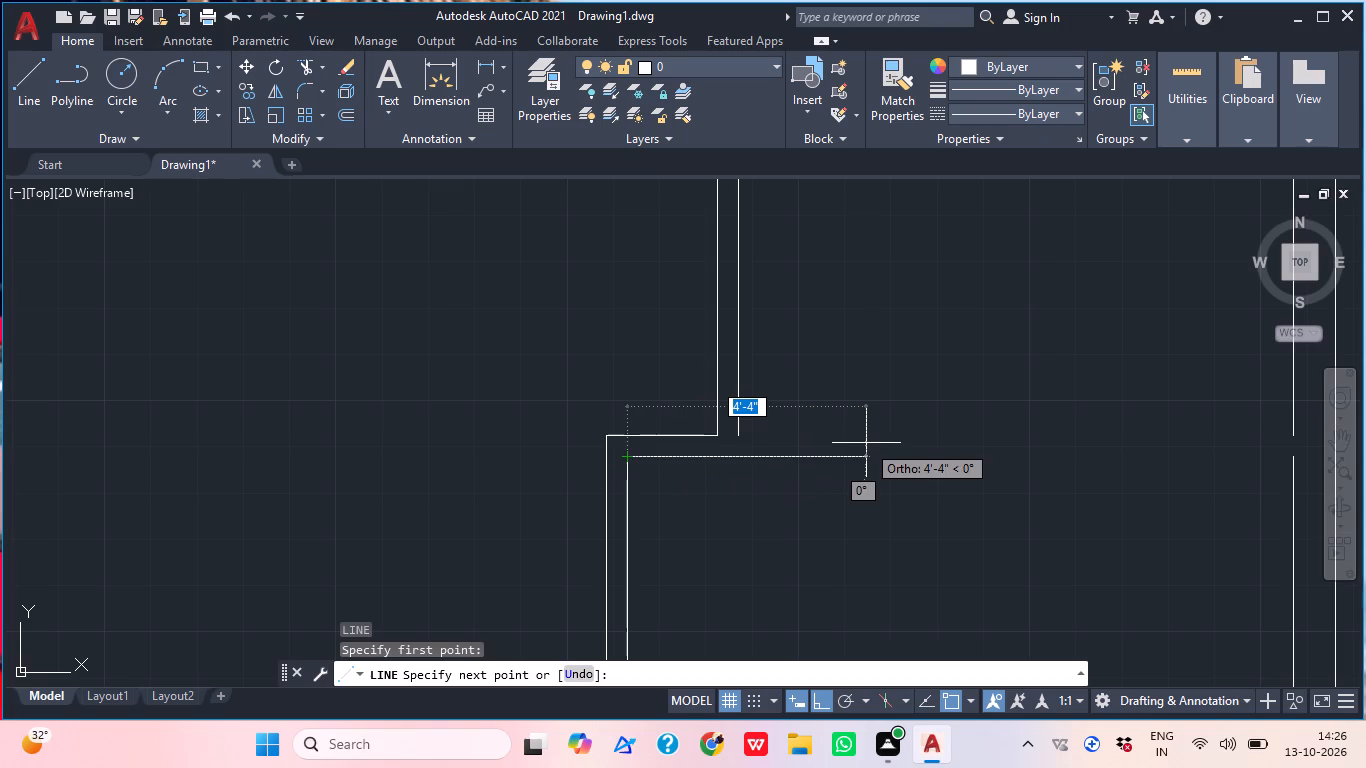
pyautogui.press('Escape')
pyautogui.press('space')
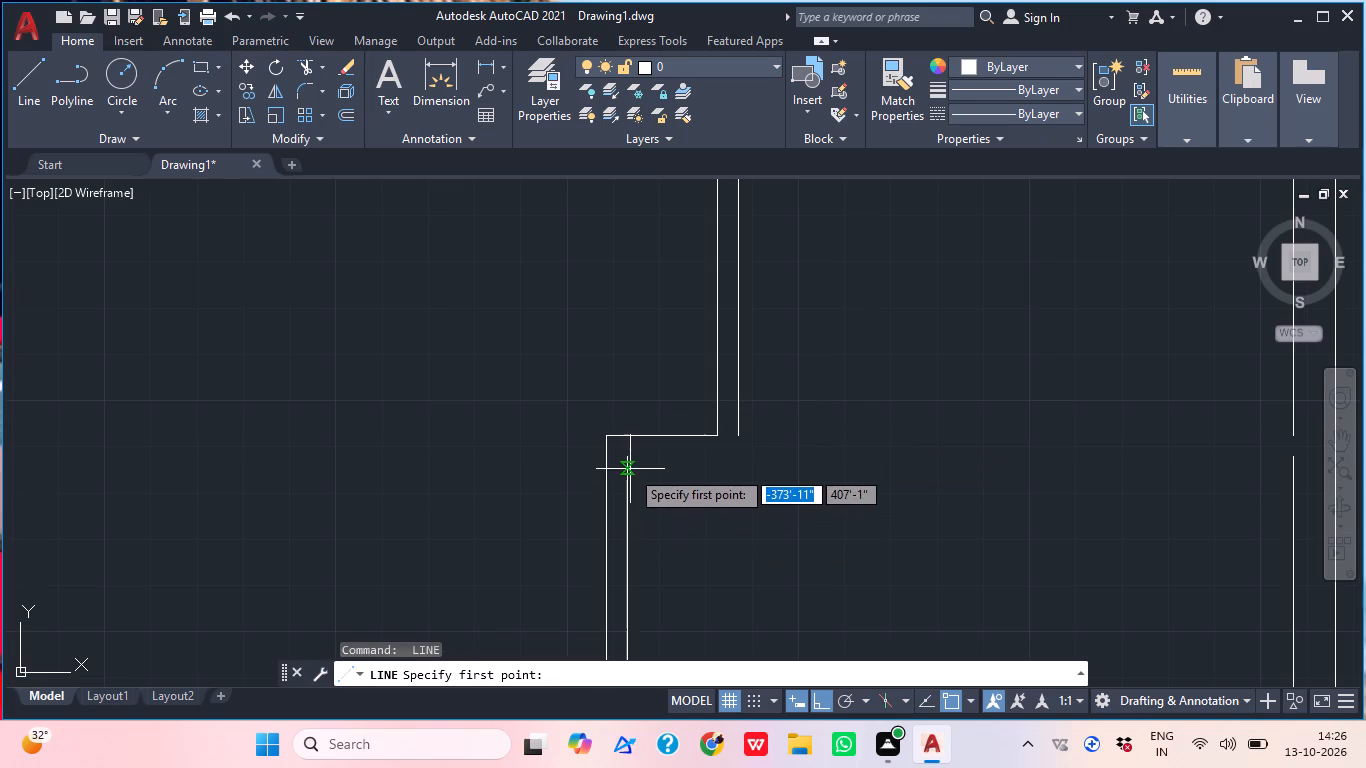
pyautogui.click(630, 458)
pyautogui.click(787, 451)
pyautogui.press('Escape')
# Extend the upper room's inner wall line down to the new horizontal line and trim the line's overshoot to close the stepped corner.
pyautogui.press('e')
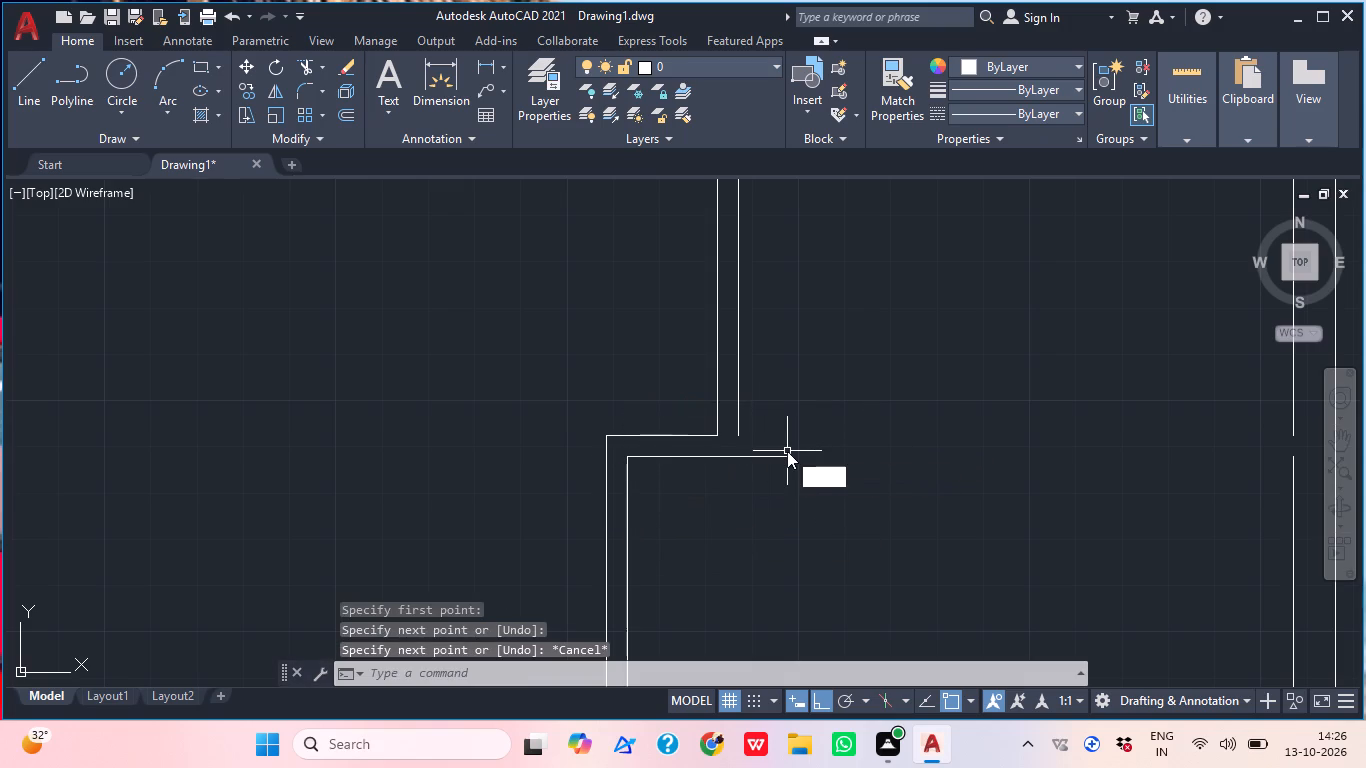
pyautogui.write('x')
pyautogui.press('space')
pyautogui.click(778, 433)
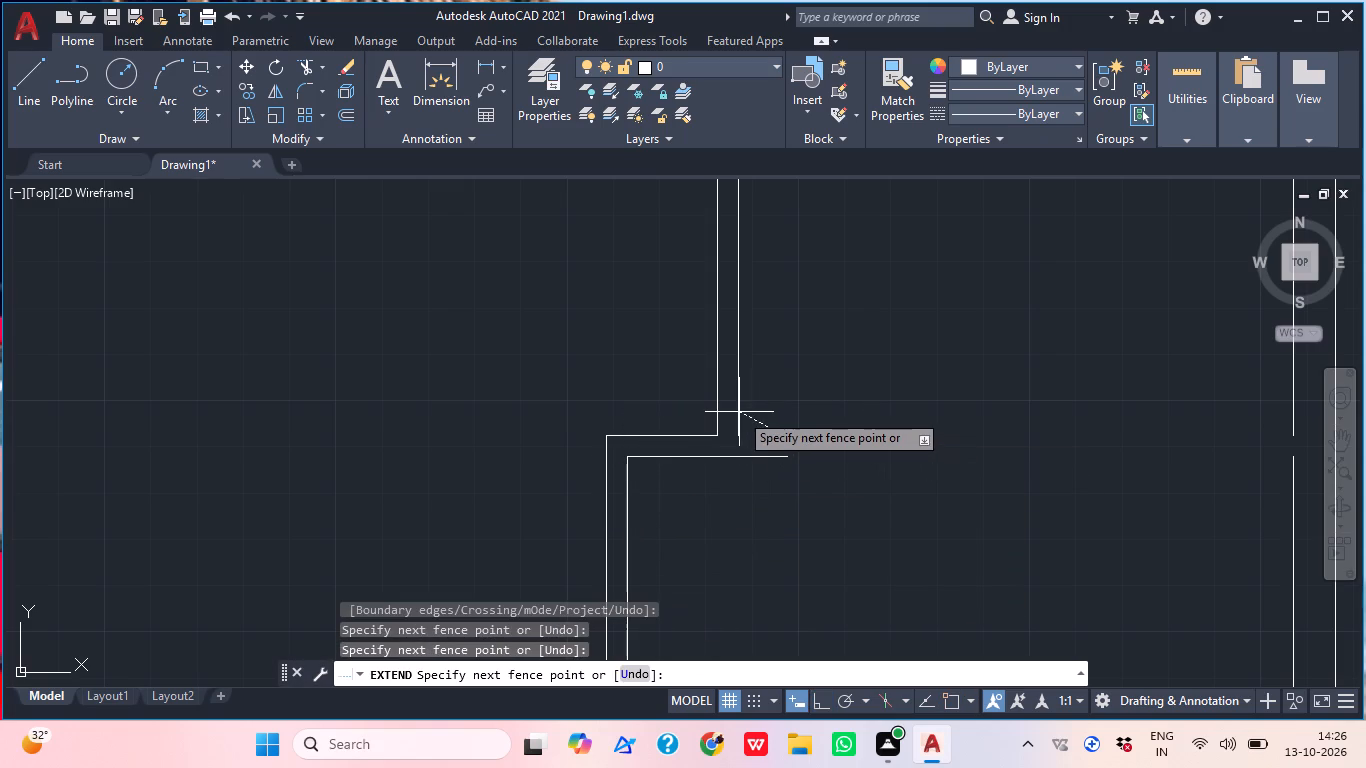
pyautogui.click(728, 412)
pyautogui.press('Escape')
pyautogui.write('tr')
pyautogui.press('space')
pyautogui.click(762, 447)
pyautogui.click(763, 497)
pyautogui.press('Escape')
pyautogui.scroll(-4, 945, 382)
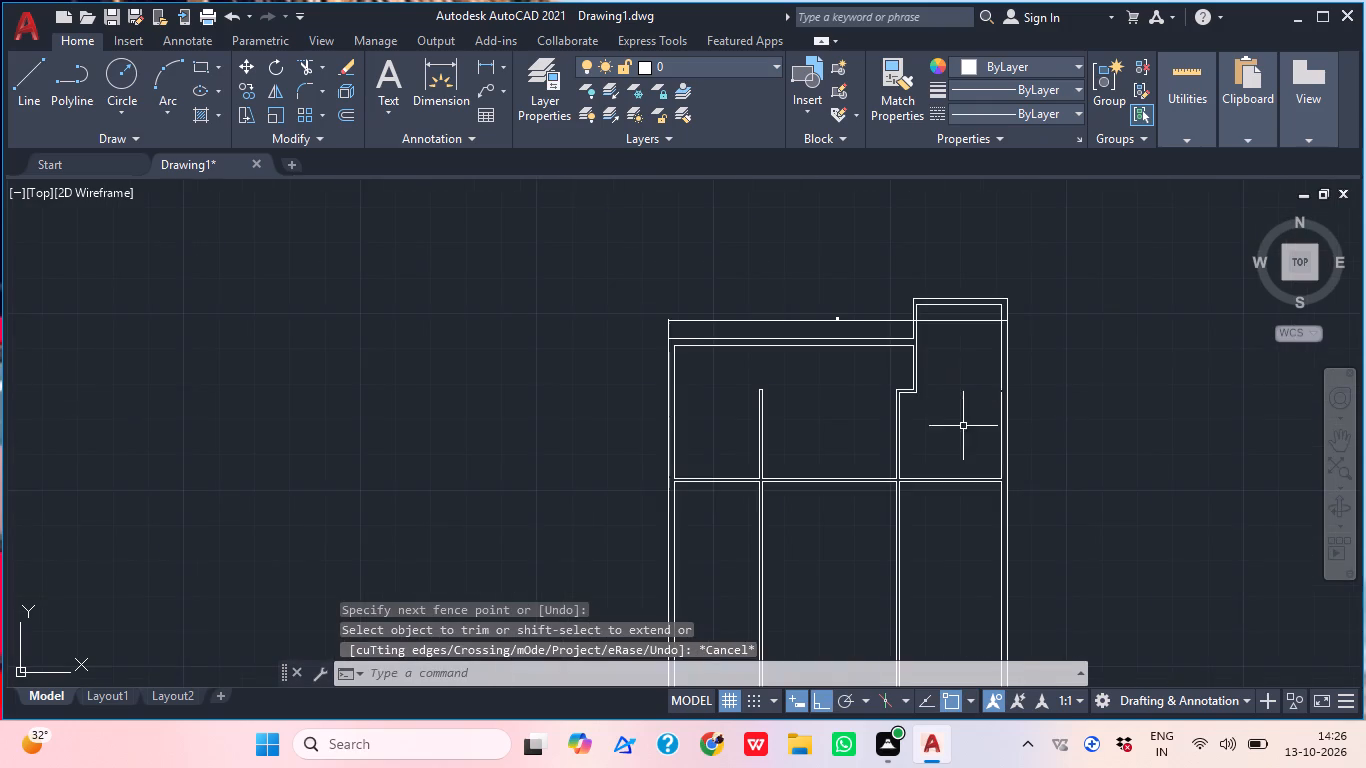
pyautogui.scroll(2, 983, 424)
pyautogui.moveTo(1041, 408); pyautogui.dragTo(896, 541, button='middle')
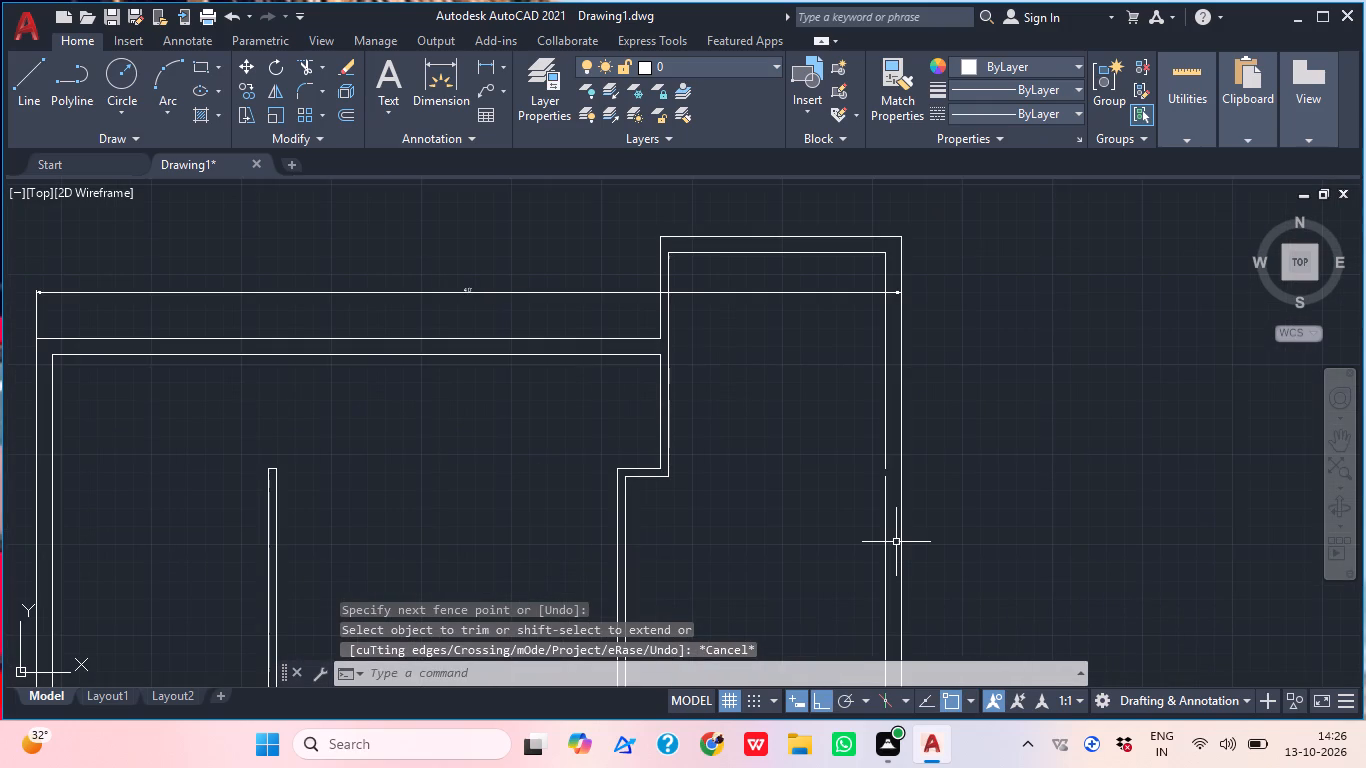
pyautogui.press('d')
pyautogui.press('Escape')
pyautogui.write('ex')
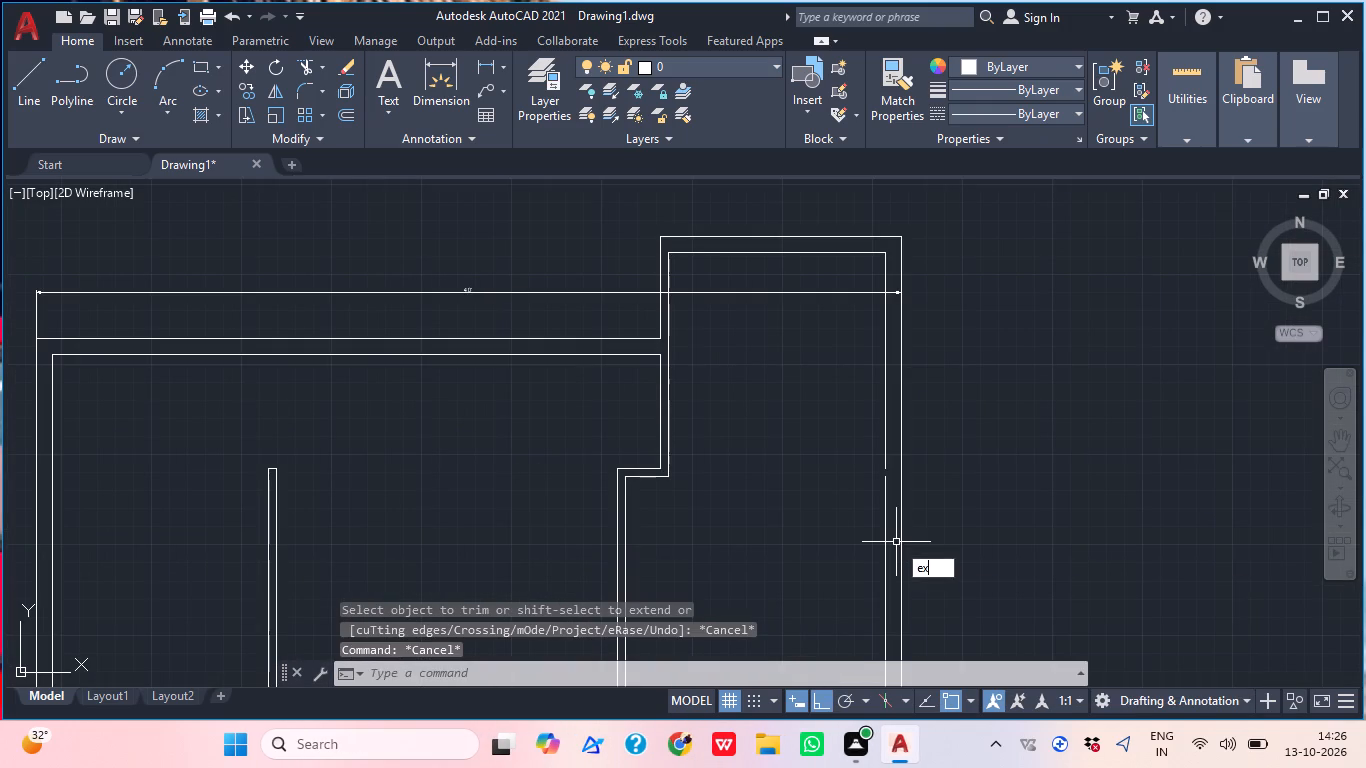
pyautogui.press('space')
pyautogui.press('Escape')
# Undo the corner edits and the earlier trims, back to the vertical partition reaching the top wall and the uncut horizontal partition.
pyautogui.hotkey('ctrl', 'z')
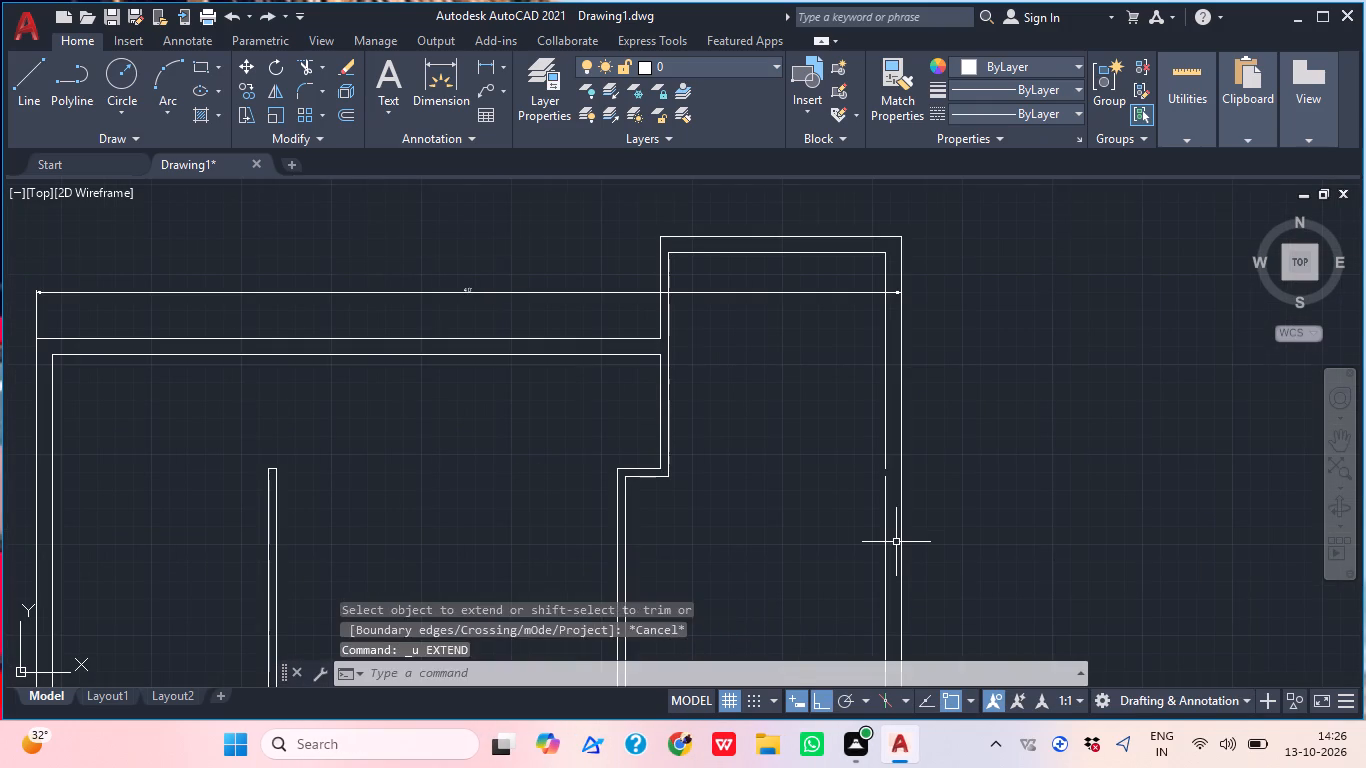
pyautogui.hotkey('ctrl', 'z')
pyautogui.hotkey('ctrl', 'z')
pyautogui.hotkey('ctrl', 'z')
pyautogui.keyDown('ctrl'); pyautogui.scroll(-2, 896, 542); pyautogui.keyUp('ctrl')
pyautogui.hotkey('ctrl', 'z')
pyautogui.hotkey('ctrl', 'z')
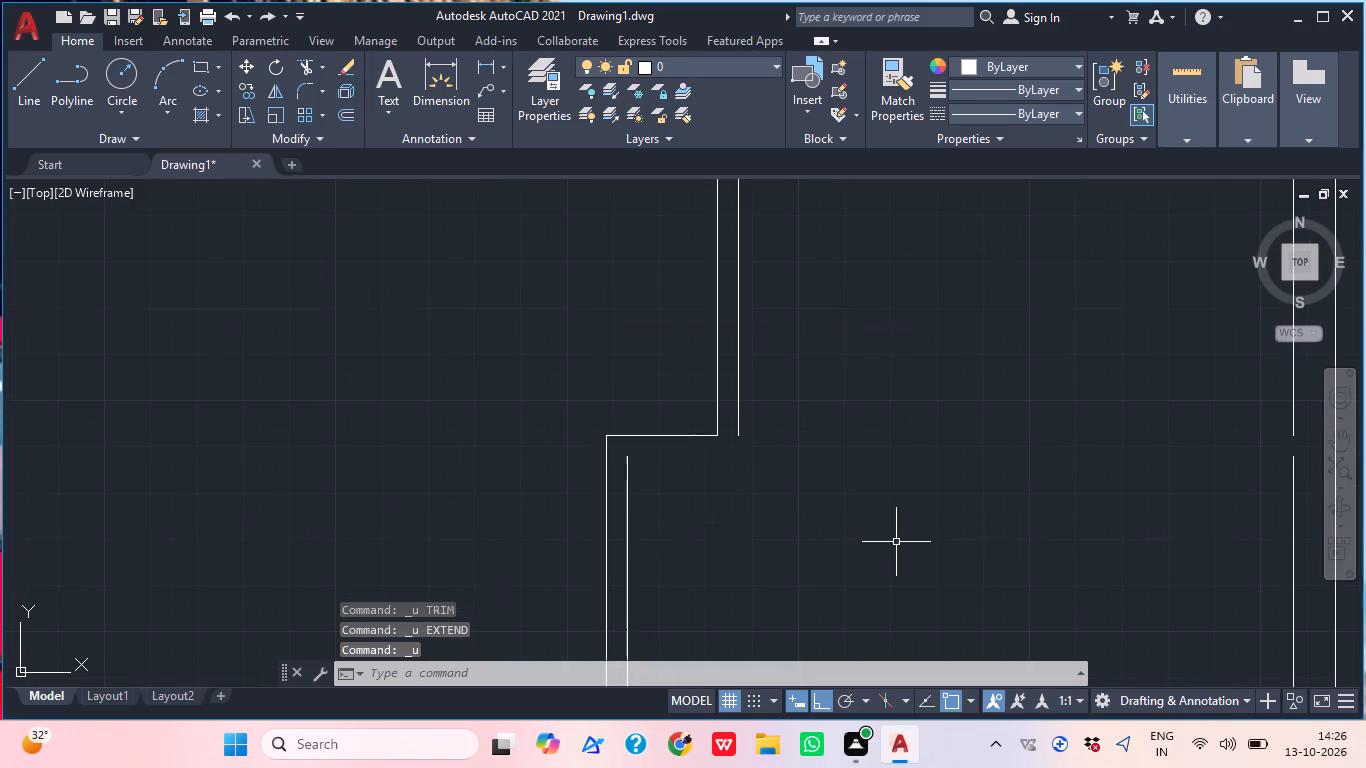
pyautogui.hotkey('ctrl', 'z')
pyautogui.hotkey('ctrl', 'z')
pyautogui.keyDown('ctrl'); pyautogui.scroll(-4, 896, 542); pyautogui.keyUp('ctrl')
pyautogui.hotkey('ctrl', 'z')
pyautogui.hotkey('ctrl', 'z')
pyautogui.hotkey('ctrl', 'z')
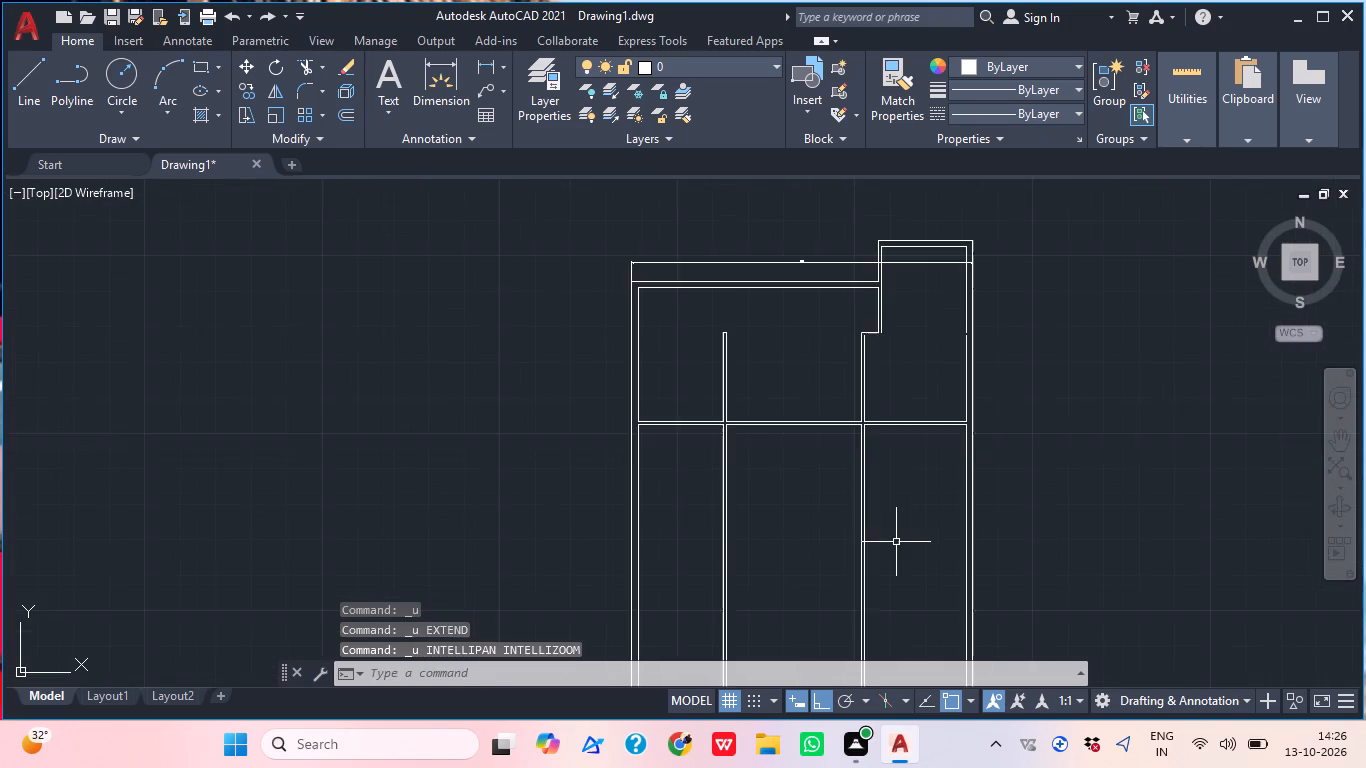
pyautogui.hotkey('ctrl', 'z')
pyautogui.scroll(-2, 896, 542)
pyautogui.moveTo(916, 562); pyautogui.dragTo(761, 588, button='middle')
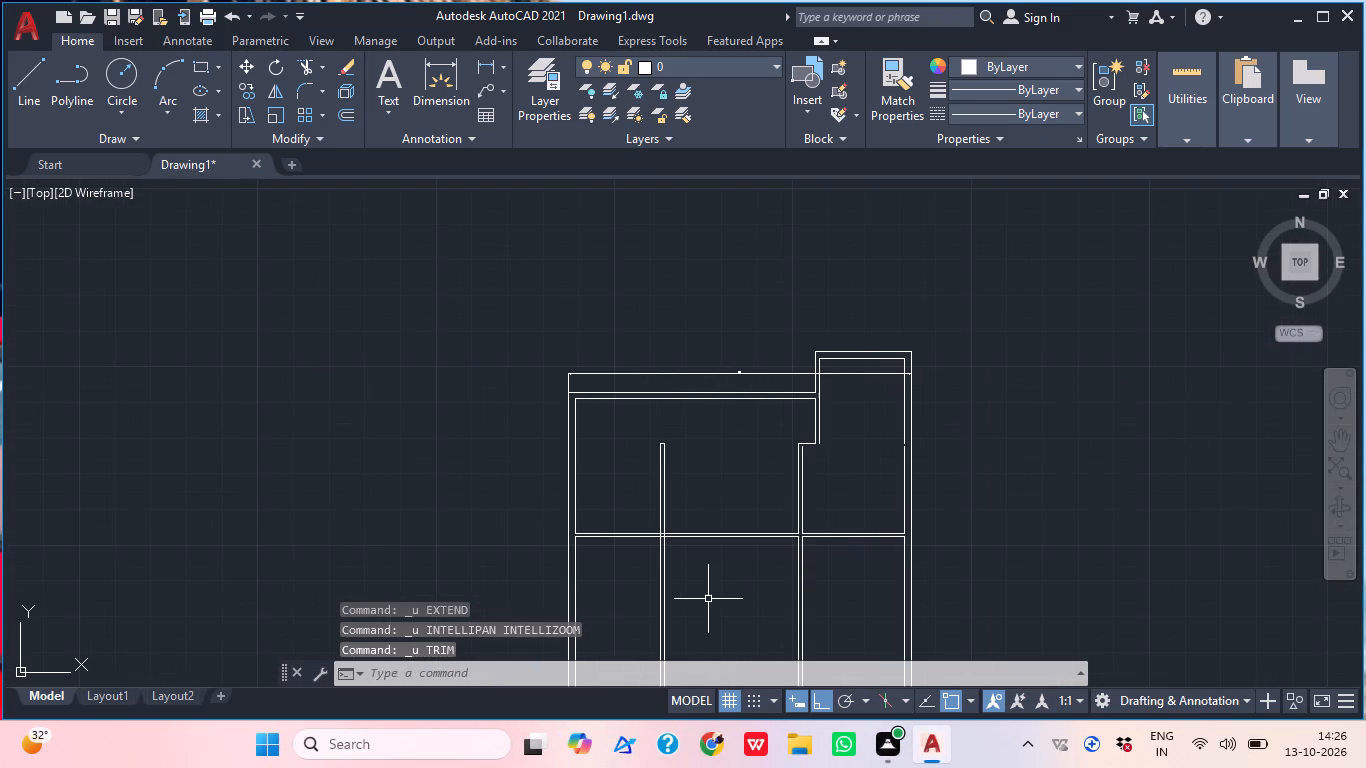
pyautogui.hotkey('ctrl', 'z')
pyautogui.hotkey('ctrl', 'z')
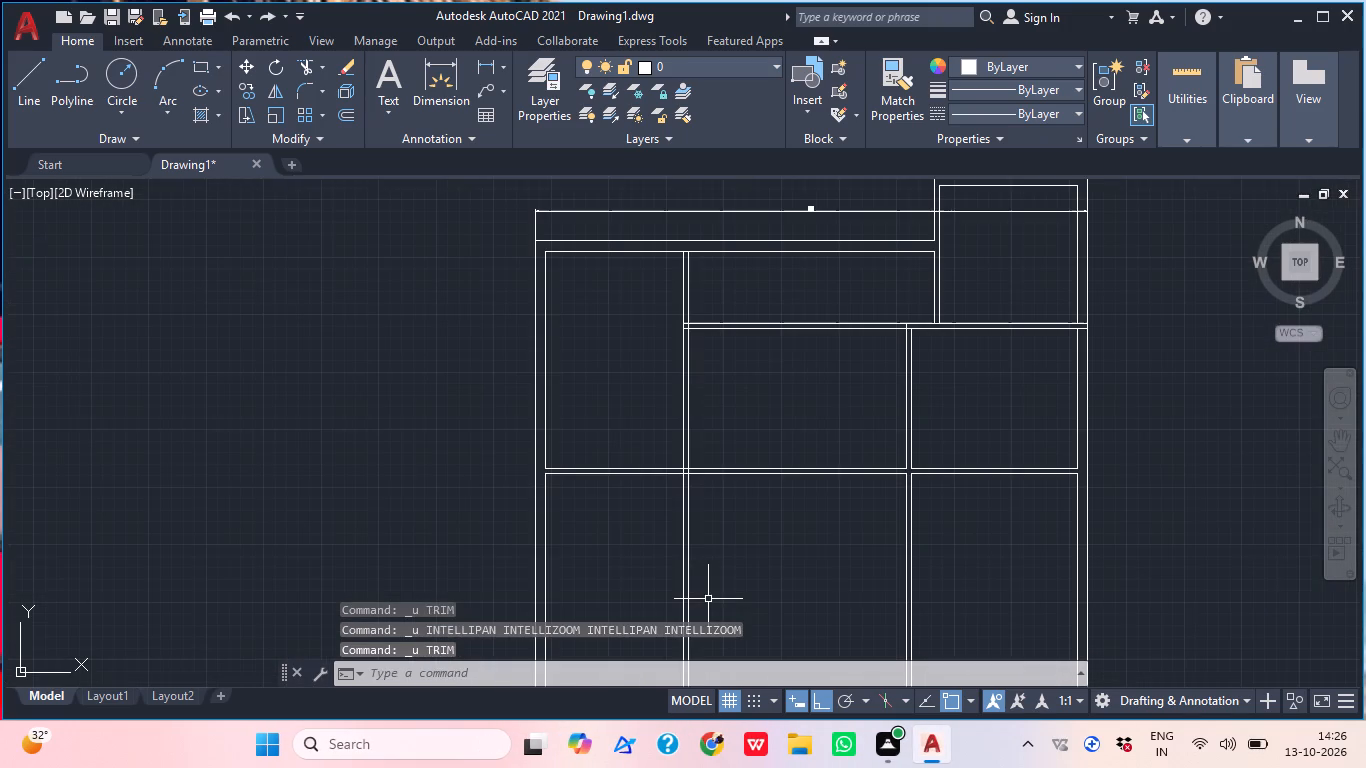
pyautogui.moveTo(971, 470); pyautogui.dragTo(881, 531, button='middle')
pyautogui.press('Escape')
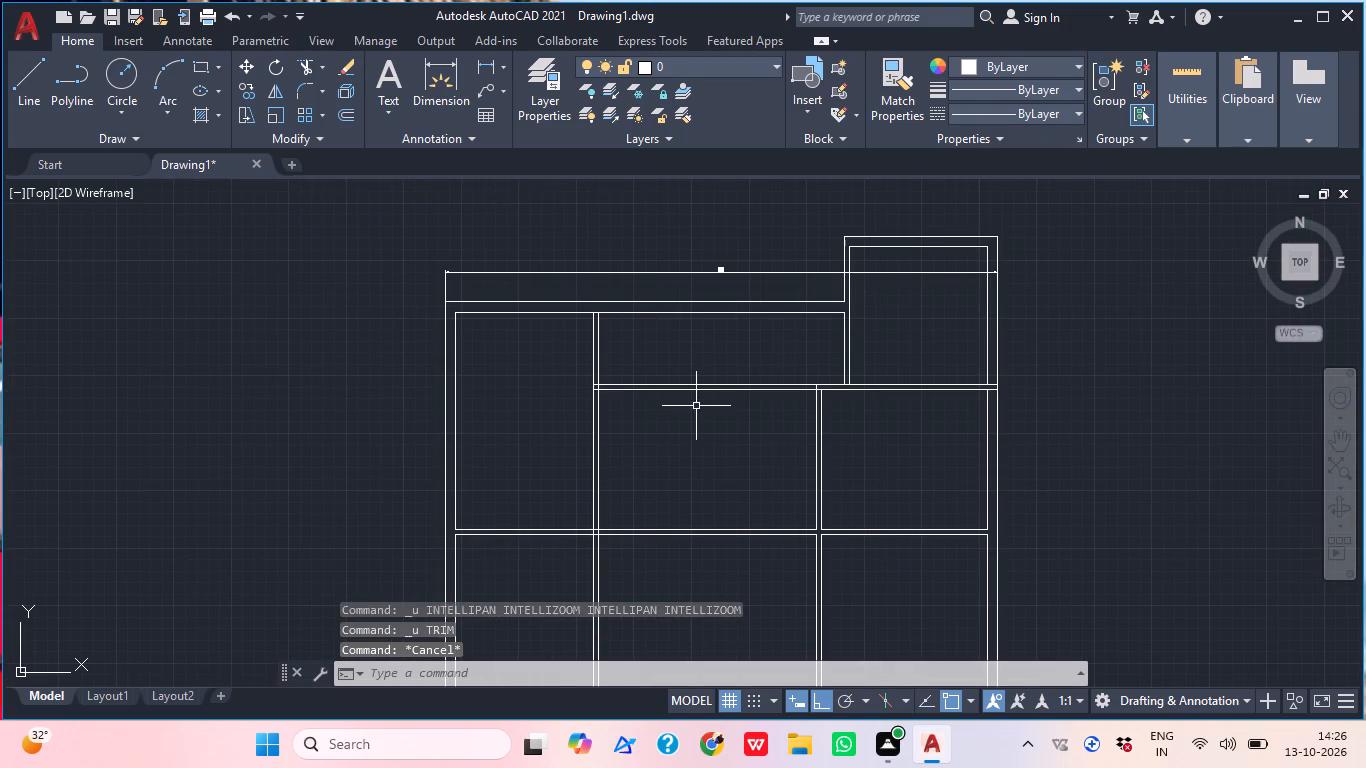
# Trim the left vertical partition above the upper horizontal partition and remove the horizontal lines between the two vertical partitions.
pyautogui.write('tr')
pyautogui.press('space')
pyautogui.click(663, 351)
pyautogui.click(550, 333)
pyautogui.click(658, 396)
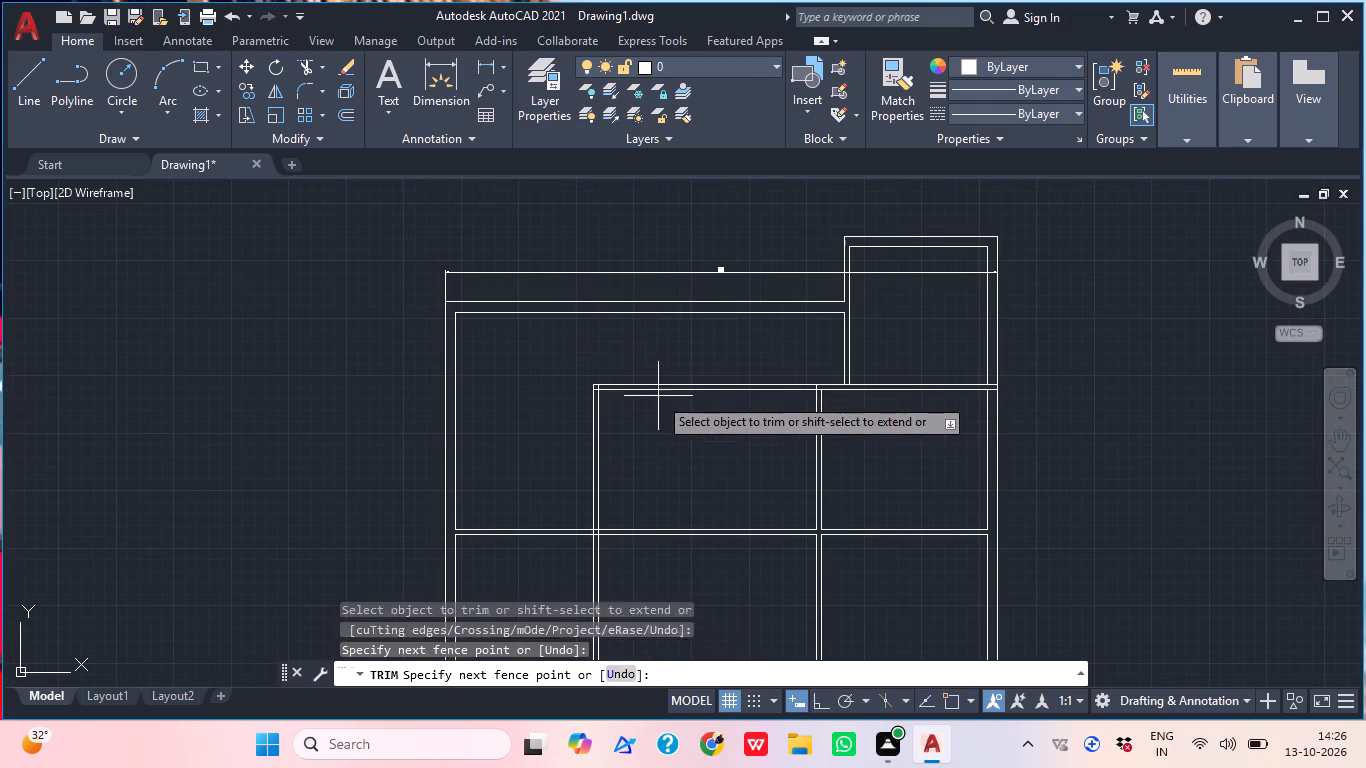
pyautogui.click(659, 364)
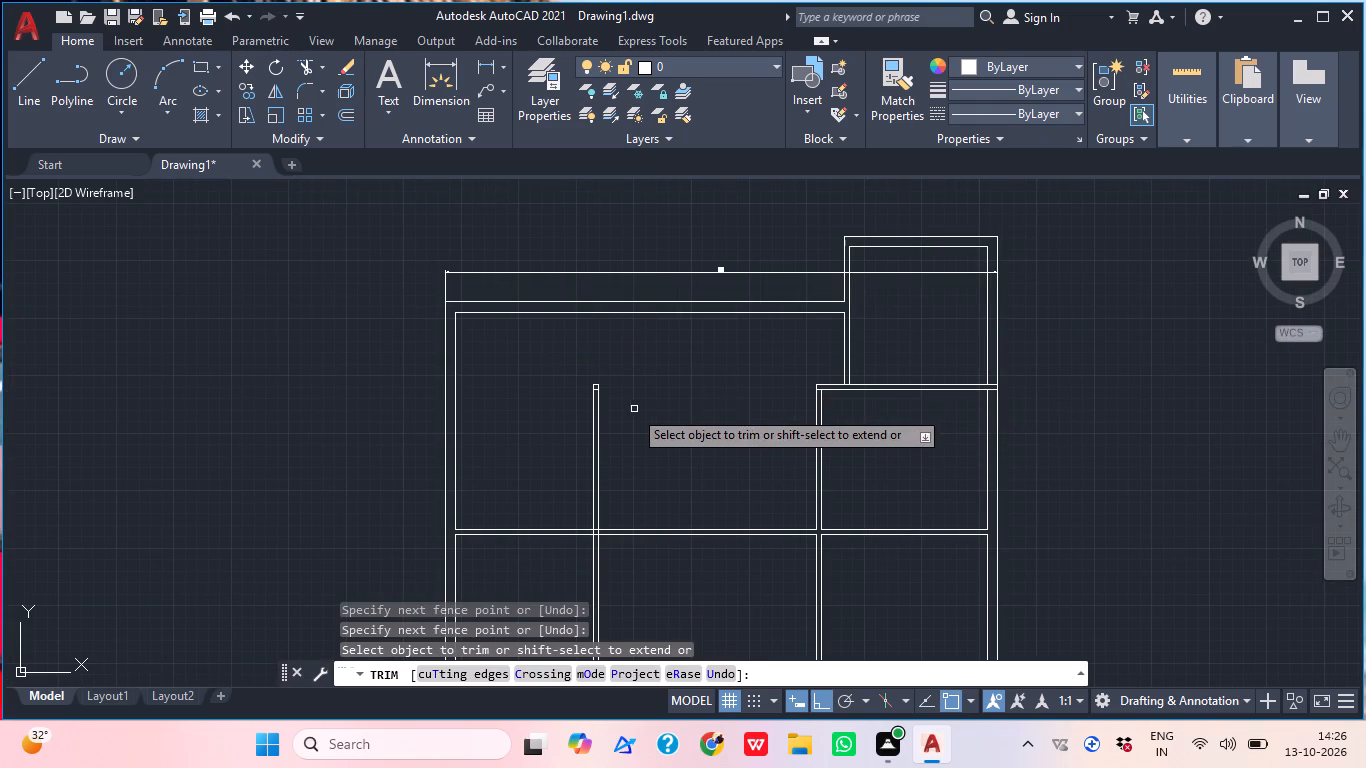
# Trim the inner cross line at the left vertical partition's upper end and extend its side line up to the cap.
pyautogui.scroll(3, 591, 392)
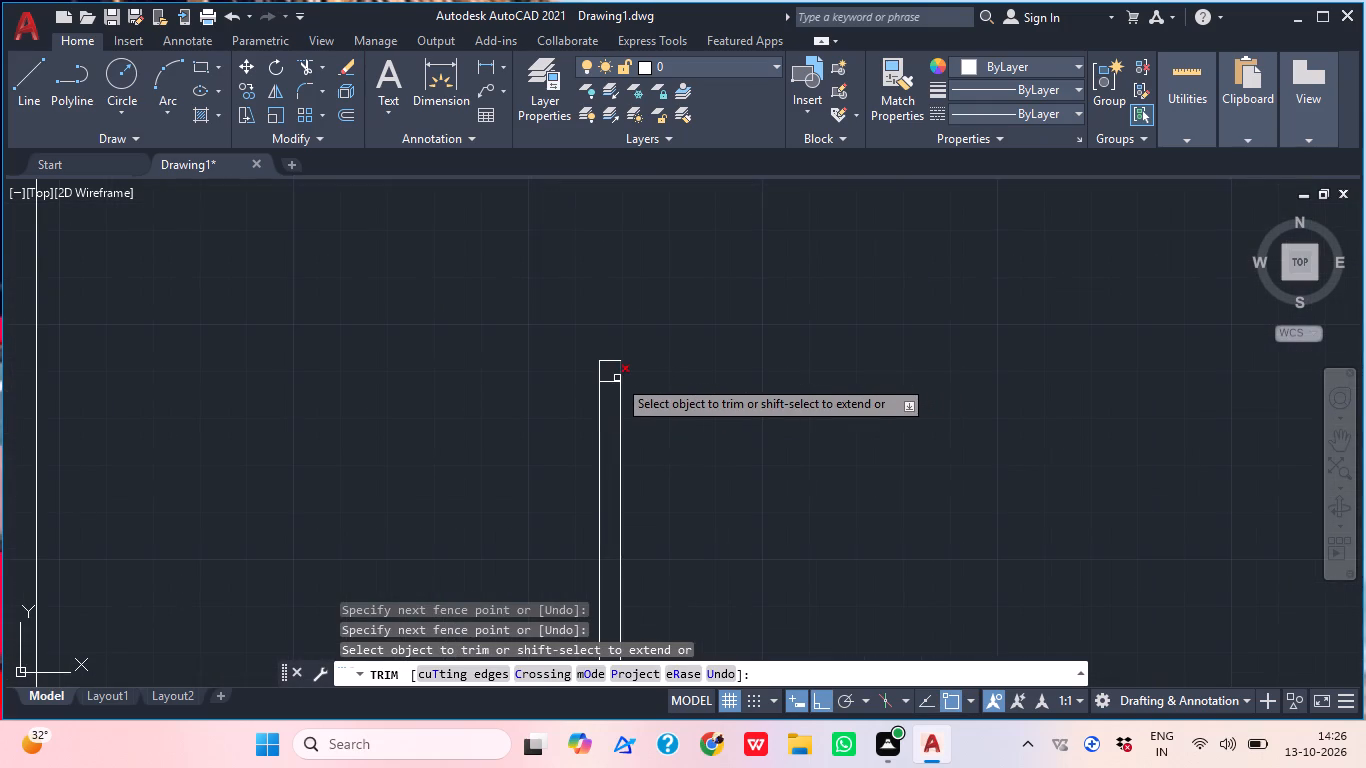
pyautogui.click(617, 378)
pyautogui.click(614, 387)
pyautogui.hotkey('ctrl', 'z')
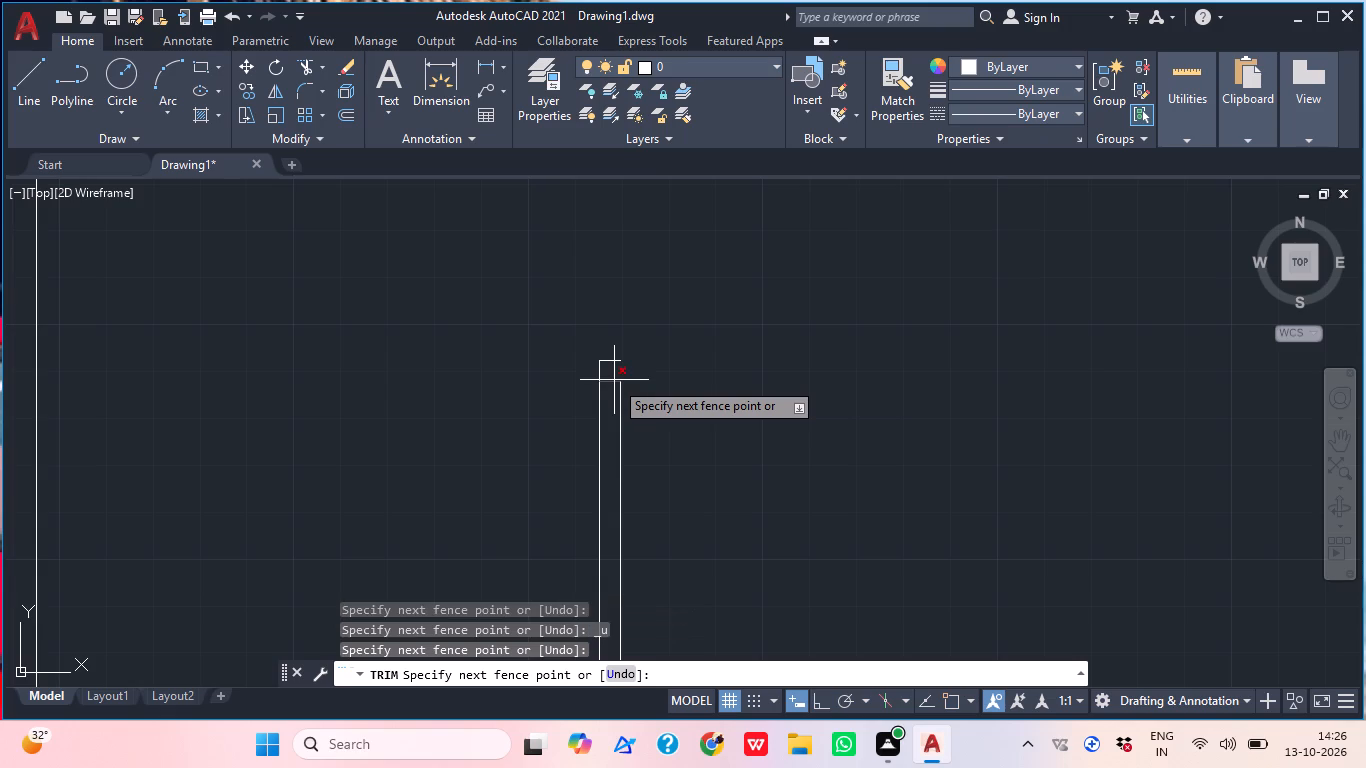
pyautogui.click(614, 380)
pyautogui.press('Escape')
pyautogui.write('ex')
pyautogui.press('space')
pyautogui.click(647, 397)
pyautogui.click(598, 416)
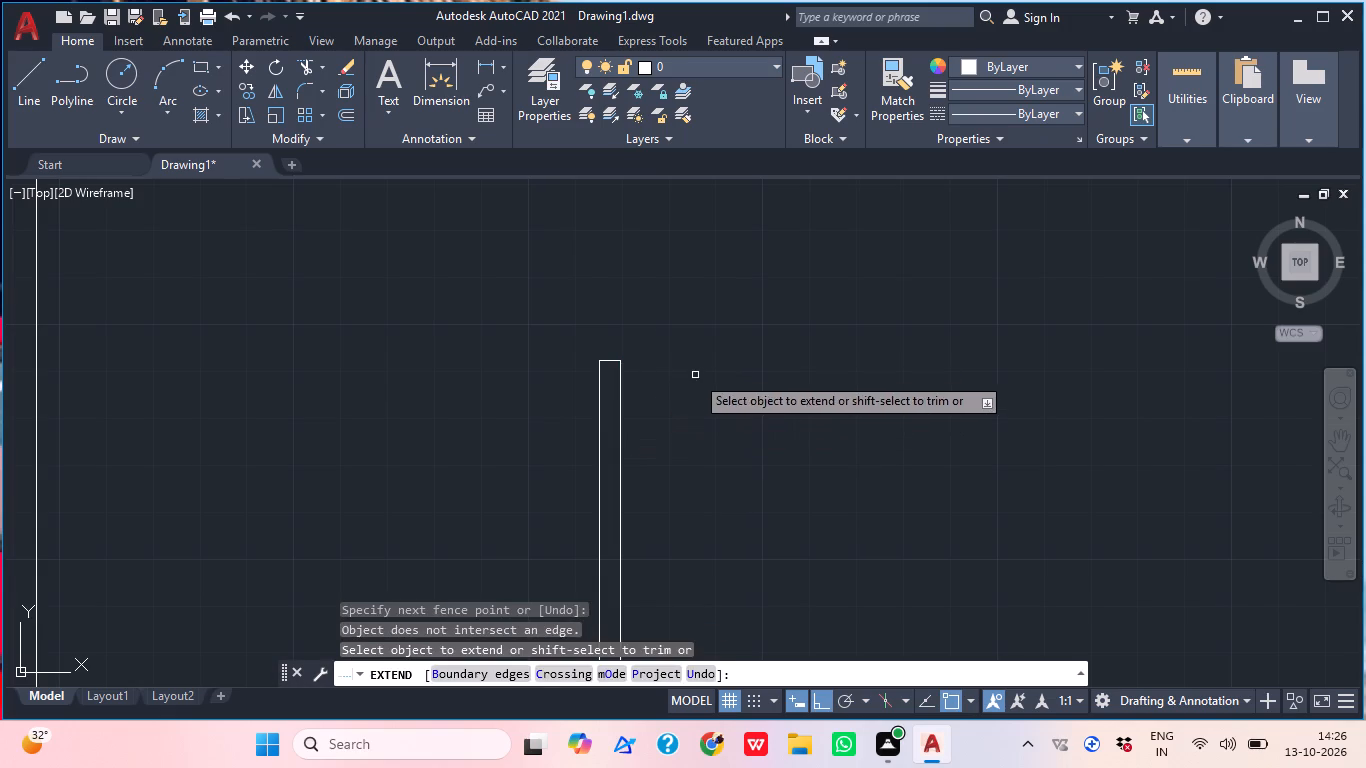
pyautogui.press('Escape')
# Trim the two upper horizontal partition lines where they run through the thickness of the right outer wall.
pyautogui.scroll(-3, 753, 338)
pyautogui.moveTo(1004, 406); pyautogui.dragTo(823, 424, button='middle')
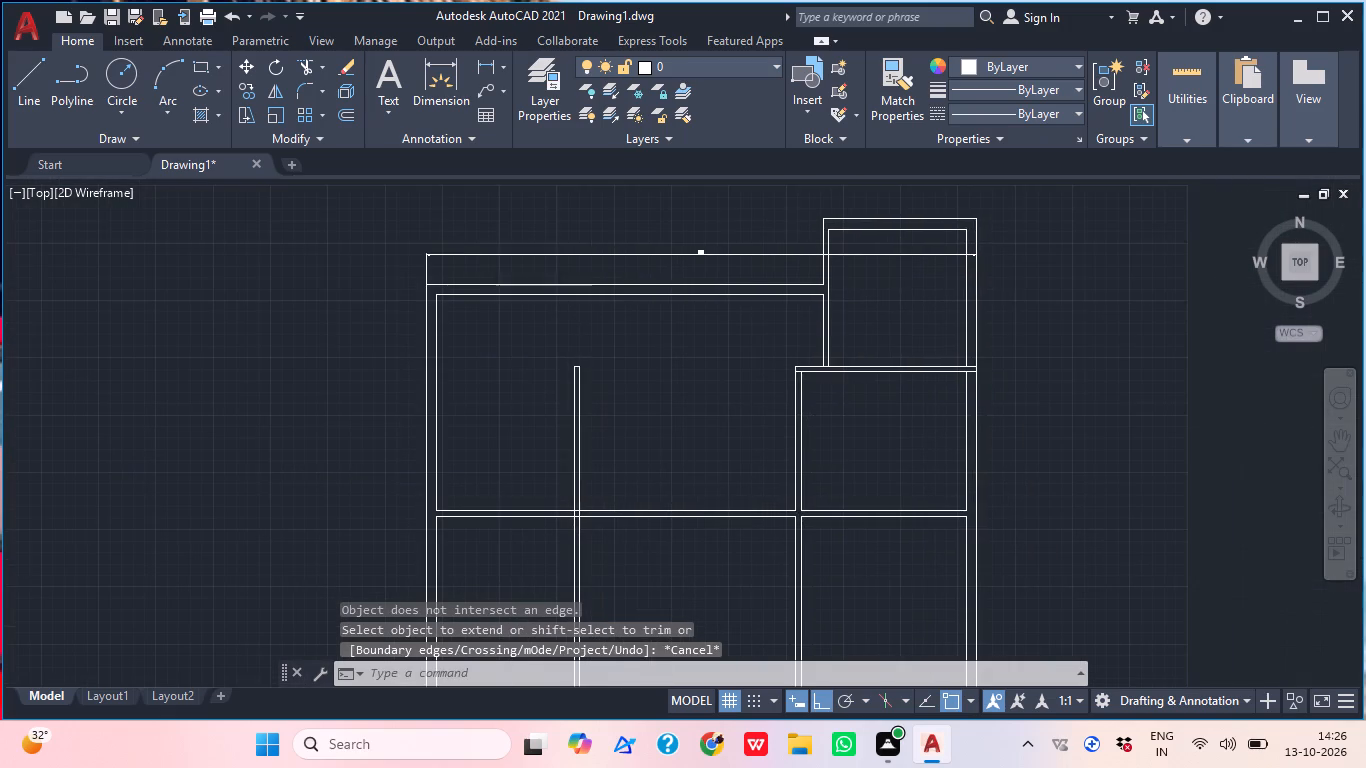
pyautogui.write('tr')
pyautogui.press('space')
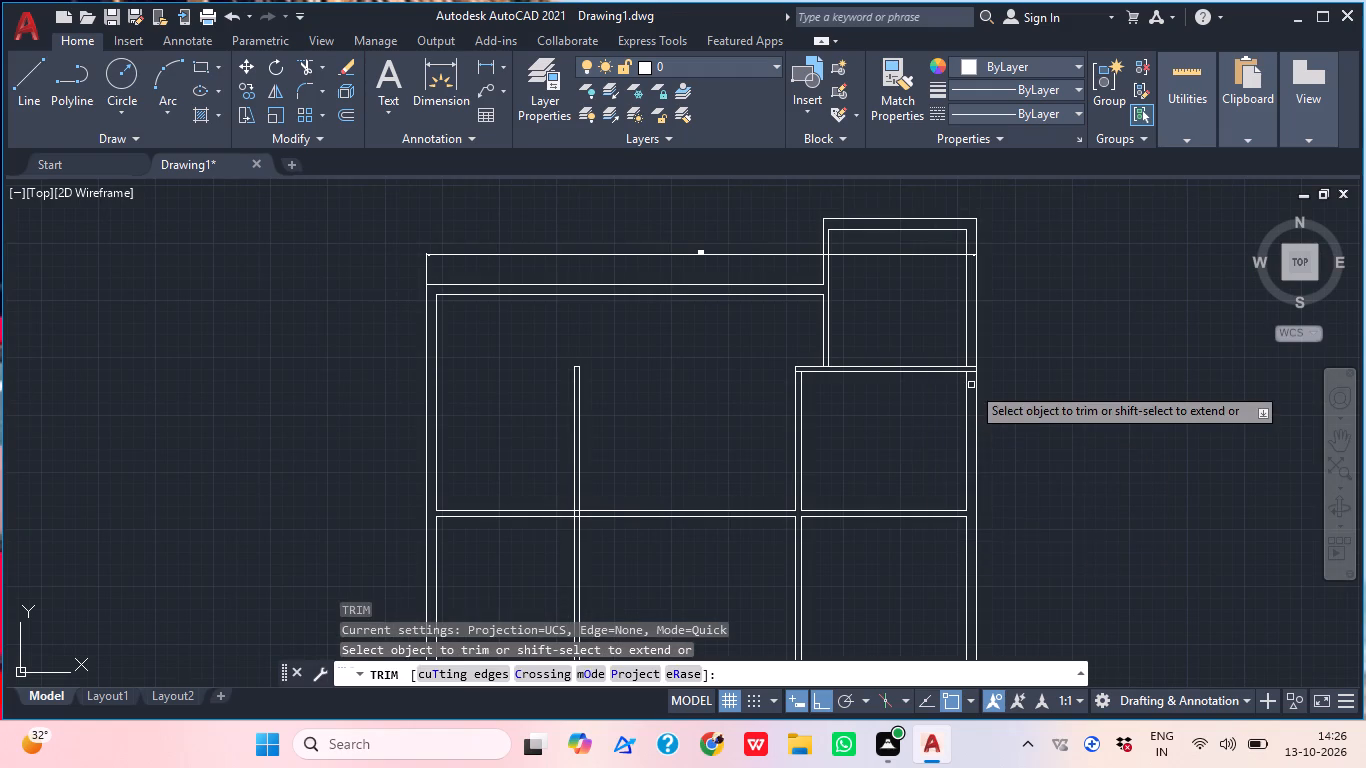
pyautogui.scroll(3, 962, 349)
pyautogui.click(1006, 442)
pyautogui.click(1012, 414)
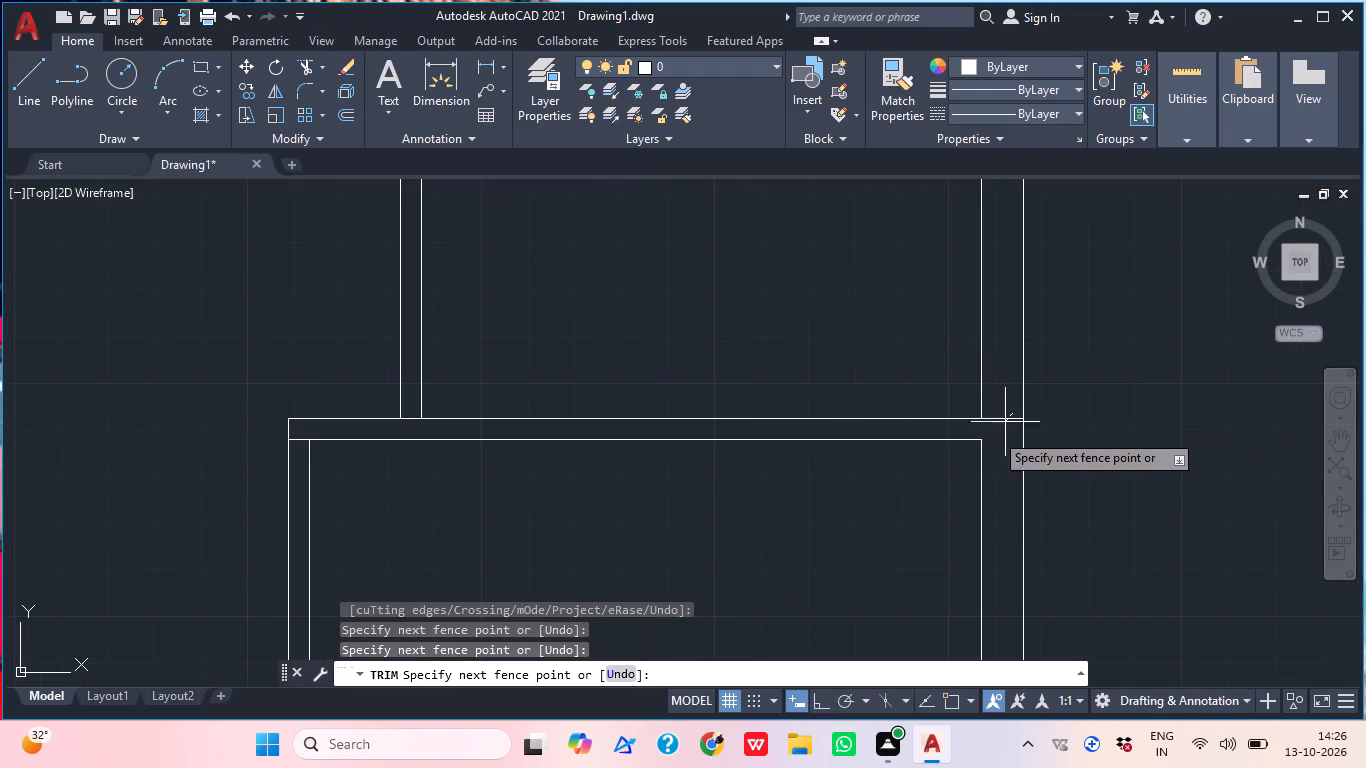
pyautogui.click(1005, 437)
# Trim the upper horizontal partition's lines at the upper room's wall and at the corner with the right vertical partition to open both junctions.
pyautogui.moveTo(603, 480); pyautogui.dragTo(933, 415, button='middle')
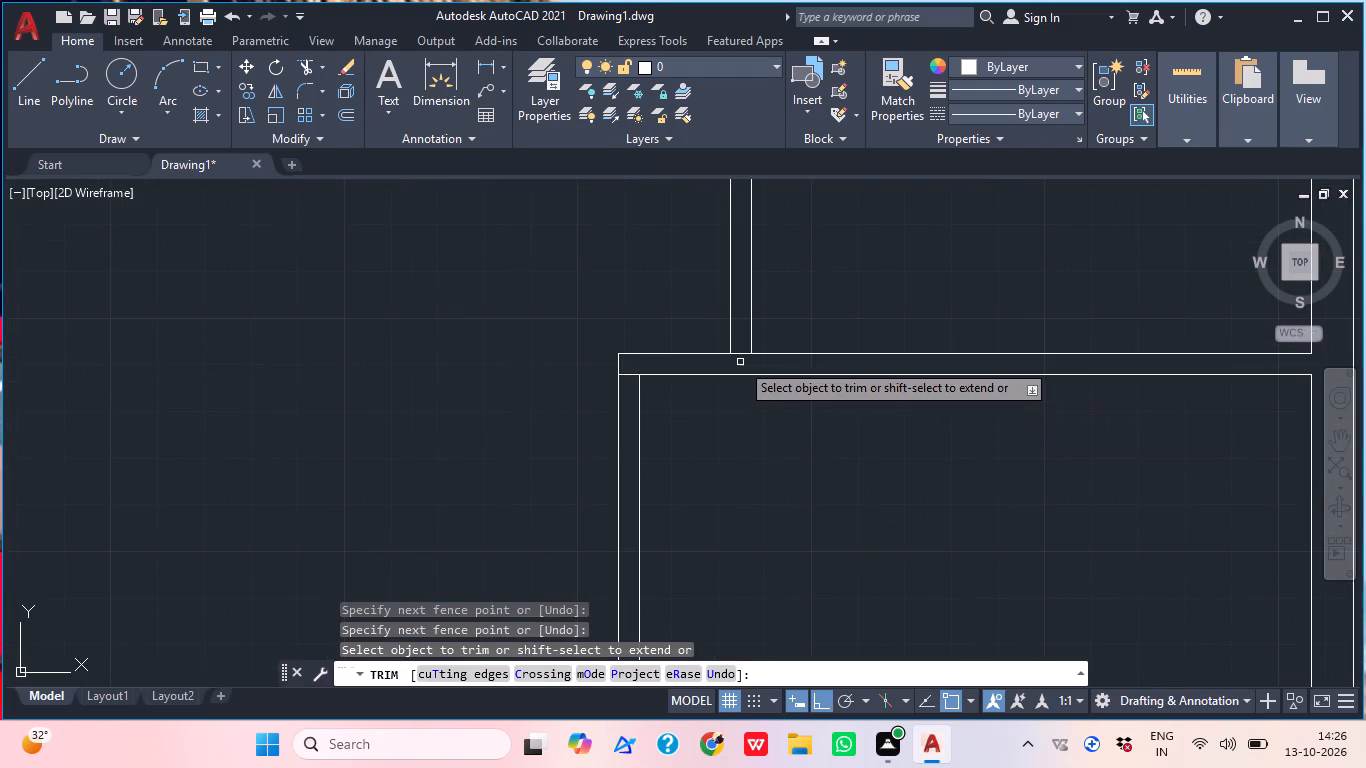
pyautogui.scroll(2, 740, 362)
pyautogui.click(740, 362)
pyautogui.click(739, 324)
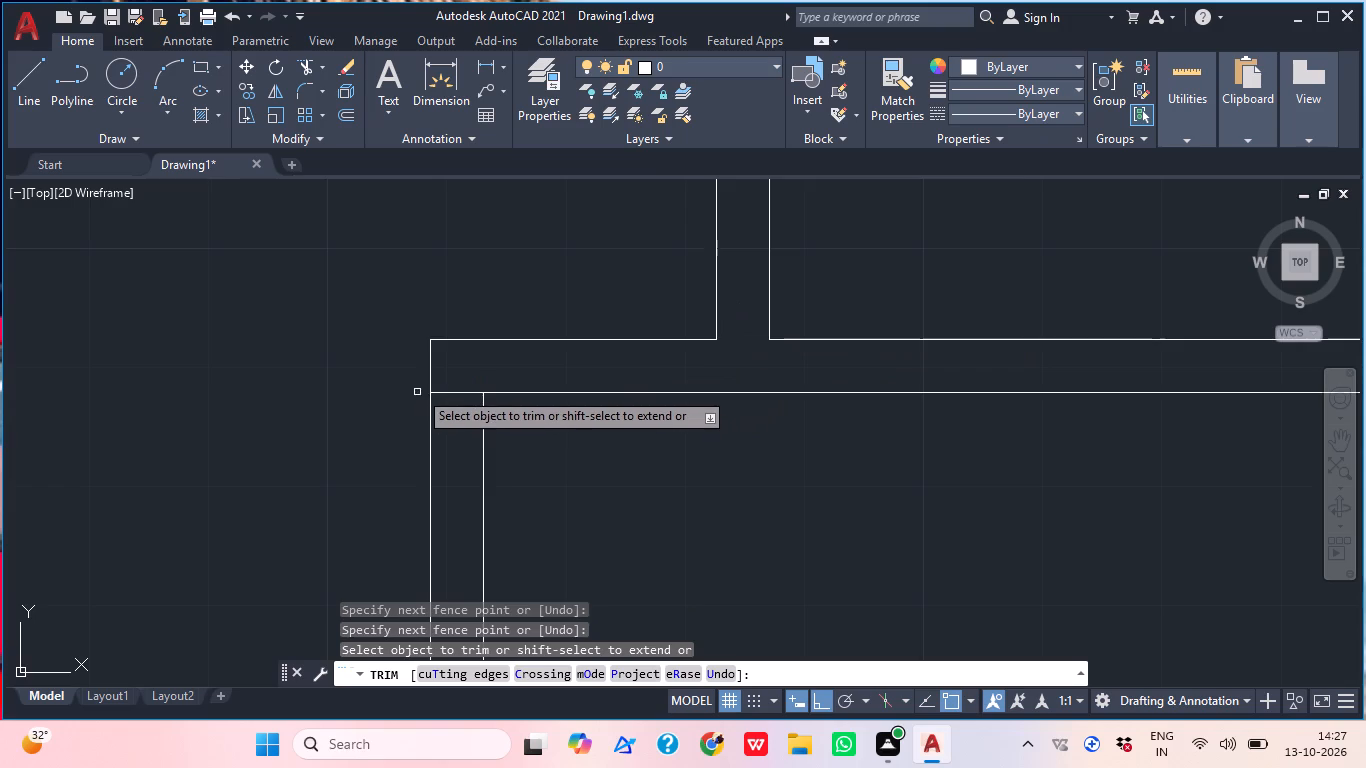
pyautogui.click(450, 392)
pyautogui.scroll(-4, 720, 264)
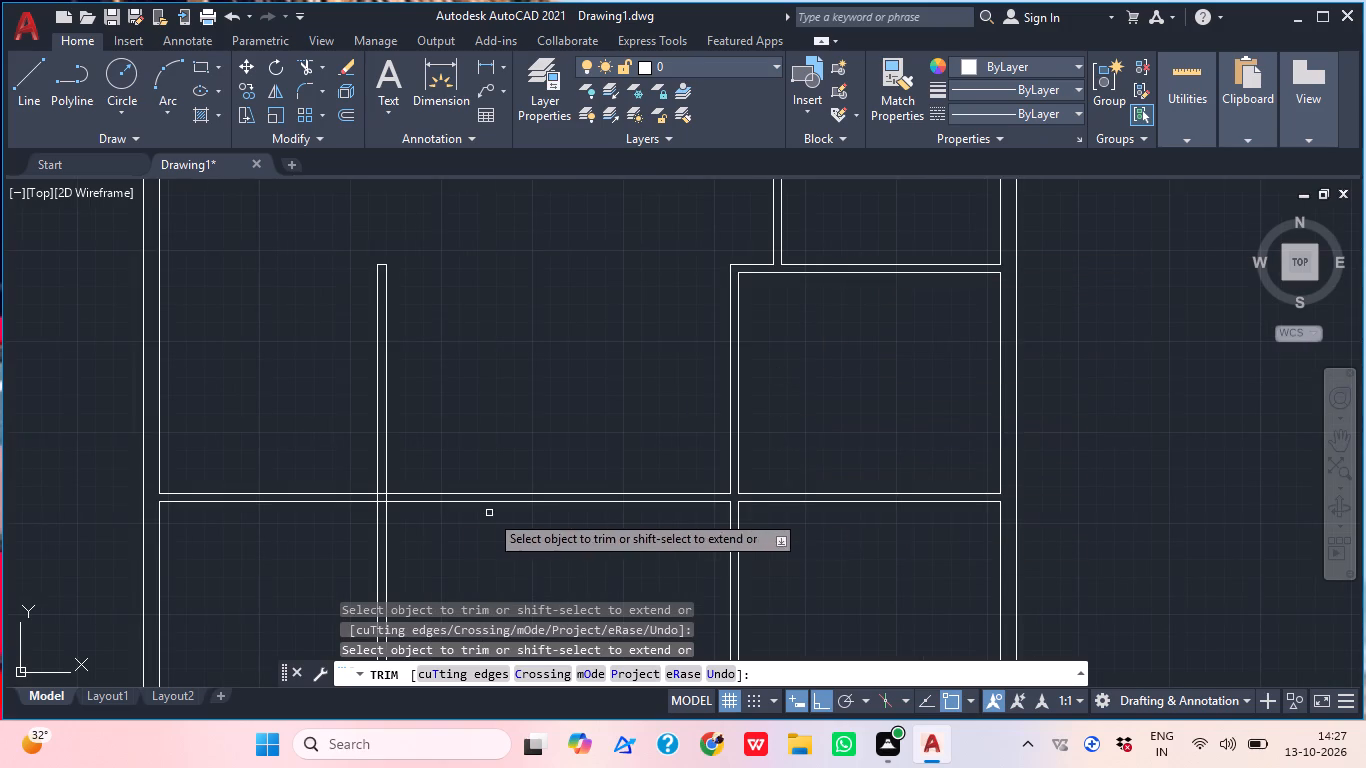
# Trim the vertical lines and the upper horizontal line where the left vertical partition crosses the long horizontal partition.
pyautogui.scroll(5, 384, 510)
pyautogui.click(308, 425)
pyautogui.click(441, 398)
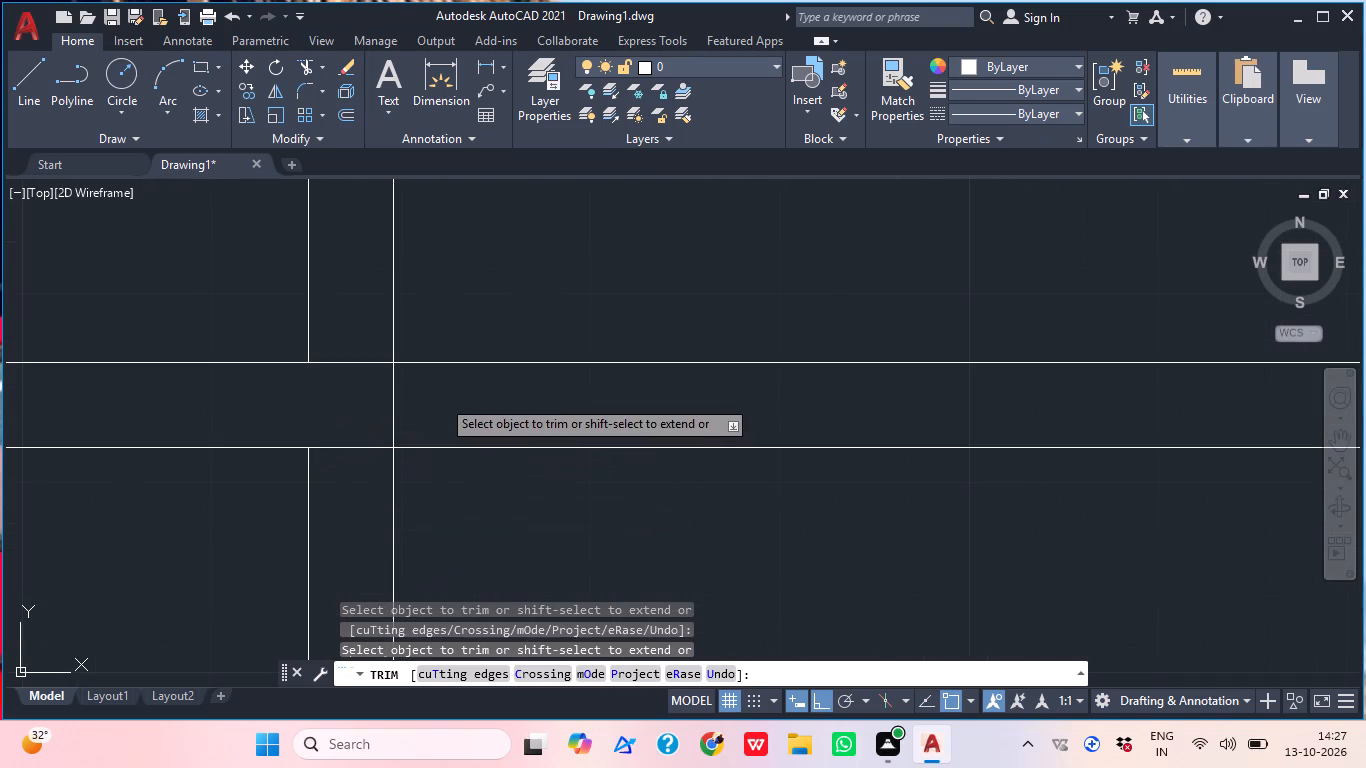
pyautogui.click(354, 404)
pyautogui.click(361, 374)
pyautogui.click(370, 324)
pyautogui.moveTo(464, 416); pyautogui.dragTo(673, 430, button='middle')
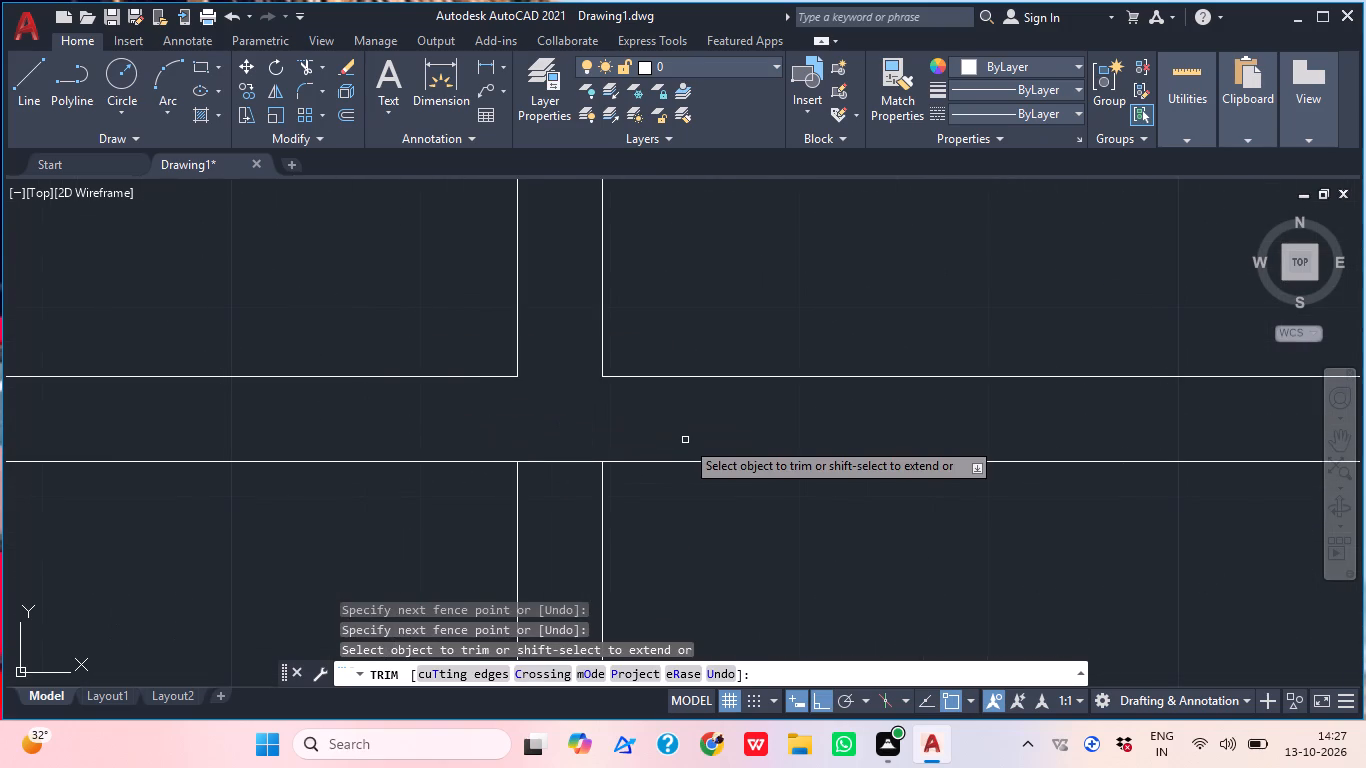
pyautogui.scroll(-2, 782, 428)
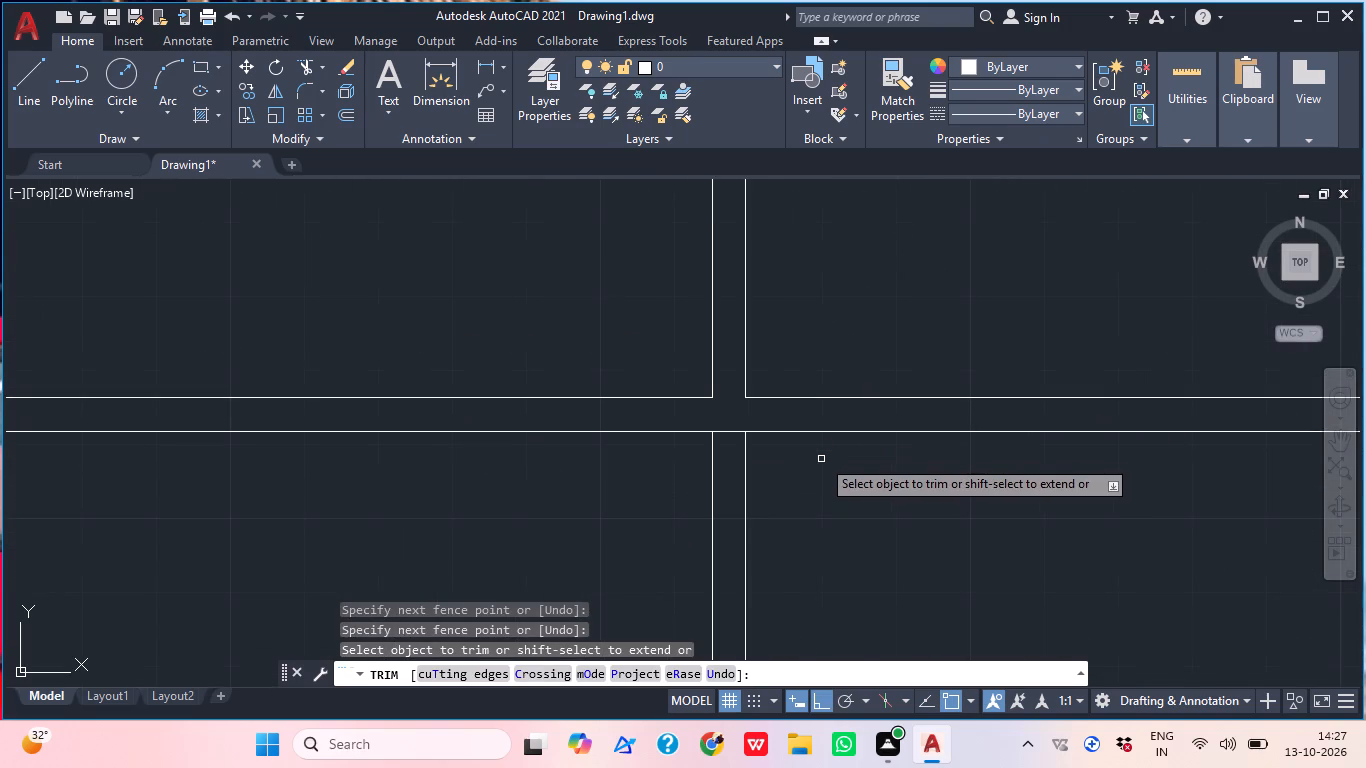
# Trim away both lines of the right vertical partition below the long horizontal partition.
pyautogui.scroll(-3, 872, 406)
pyautogui.moveTo(885, 500); pyautogui.dragTo(688, 463, button='middle')
pyautogui.scroll(-3, 918, 445)
pyautogui.moveTo(939, 480); pyautogui.dragTo(919, 454, button='middle')
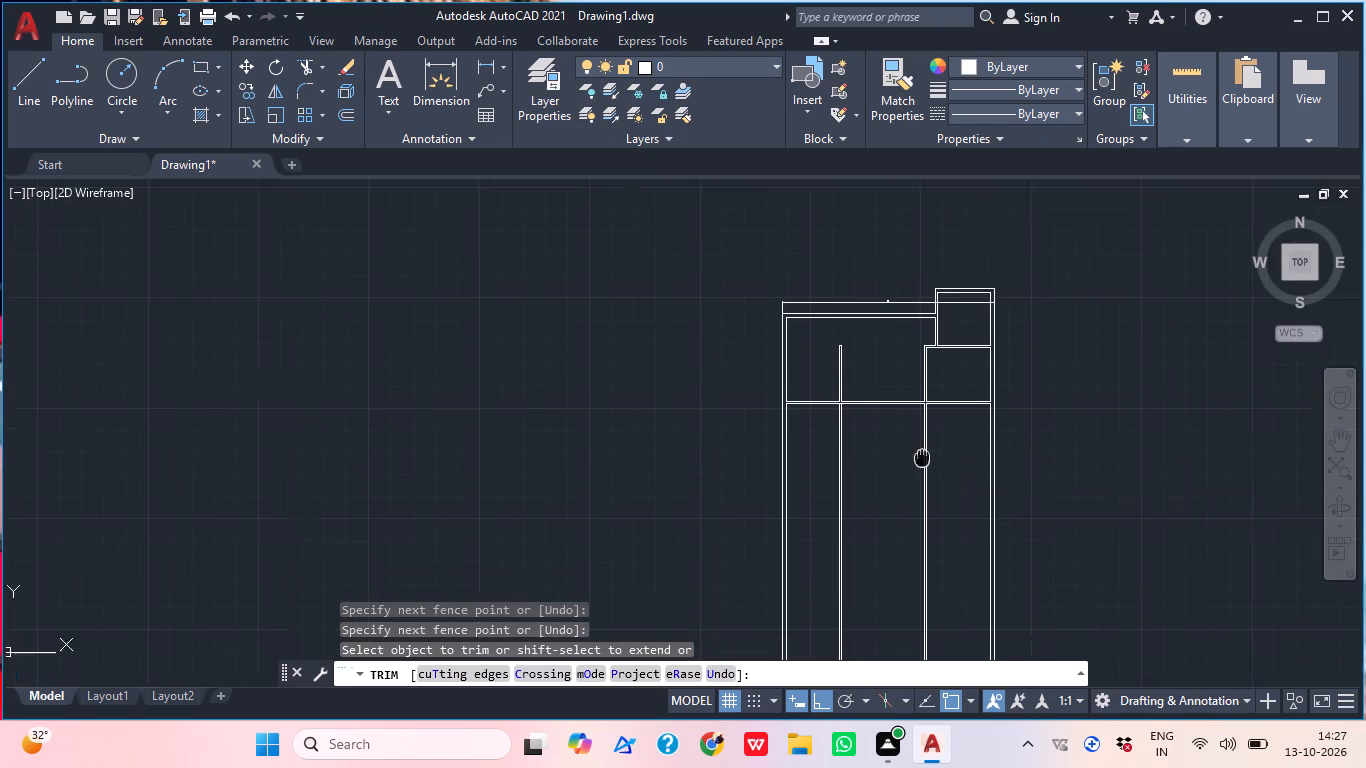
pyautogui.moveTo(919, 454); pyautogui.dragTo(917, 453, button='middle')
pyautogui.click(922, 491)
pyautogui.click(943, 478)
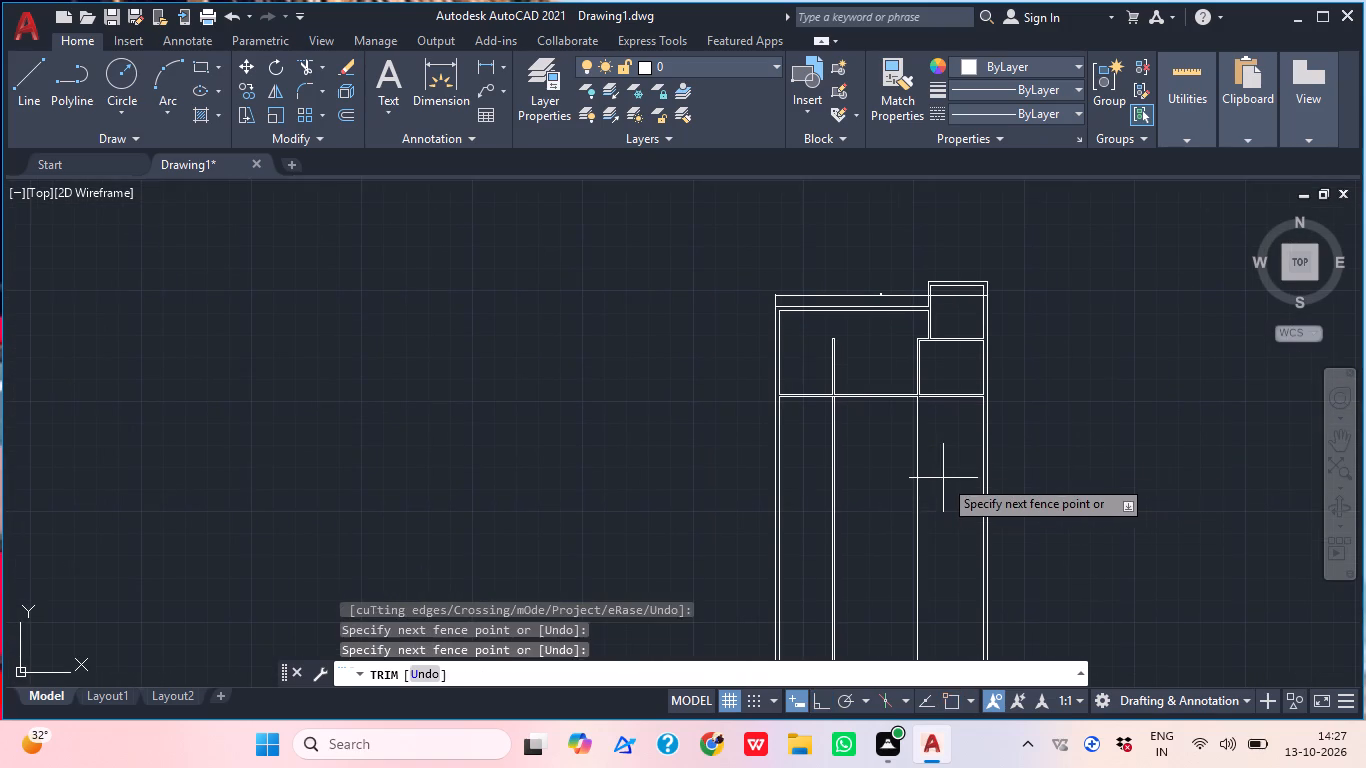
pyautogui.click(905, 478)
pyautogui.press('Escape')
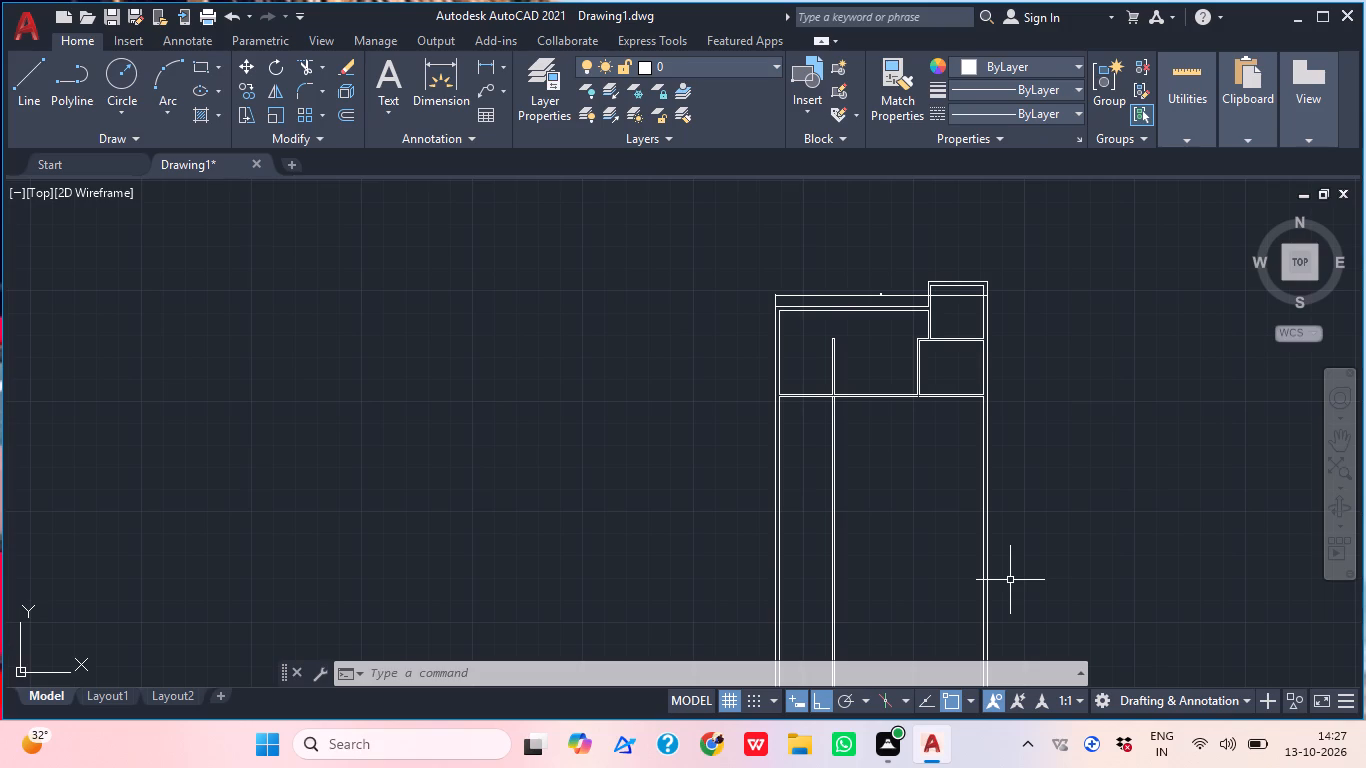
# Delete the 40' overall width dimension above the plan's upper wall.
pyautogui.moveTo(948, 509); pyautogui.dragTo(877, 506, button='middle')
pyautogui.scroll(2, 776, 326)
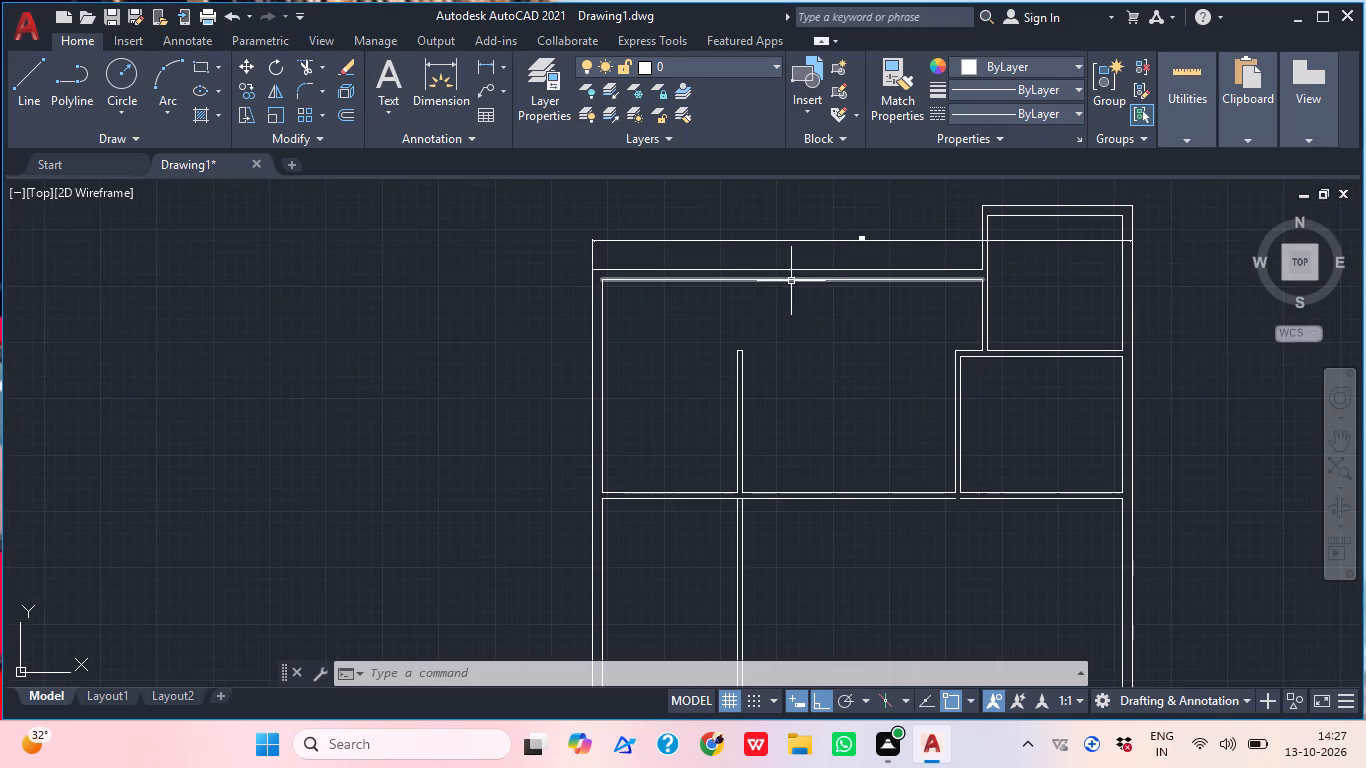
pyautogui.moveTo(793, 283); pyautogui.dragTo(794, 307, button='middle')
pyautogui.click(822, 273)
pyautogui.click(799, 257)
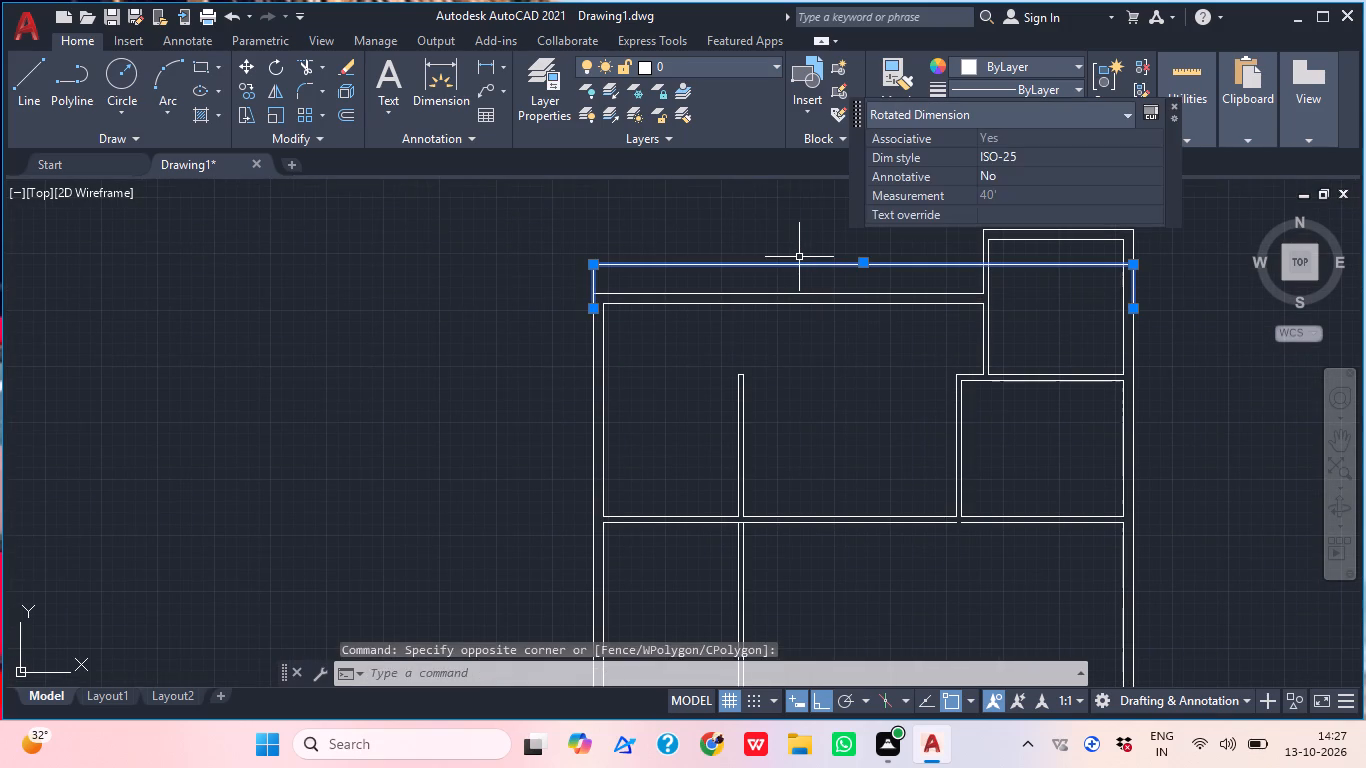
pyautogui.press('Delete')
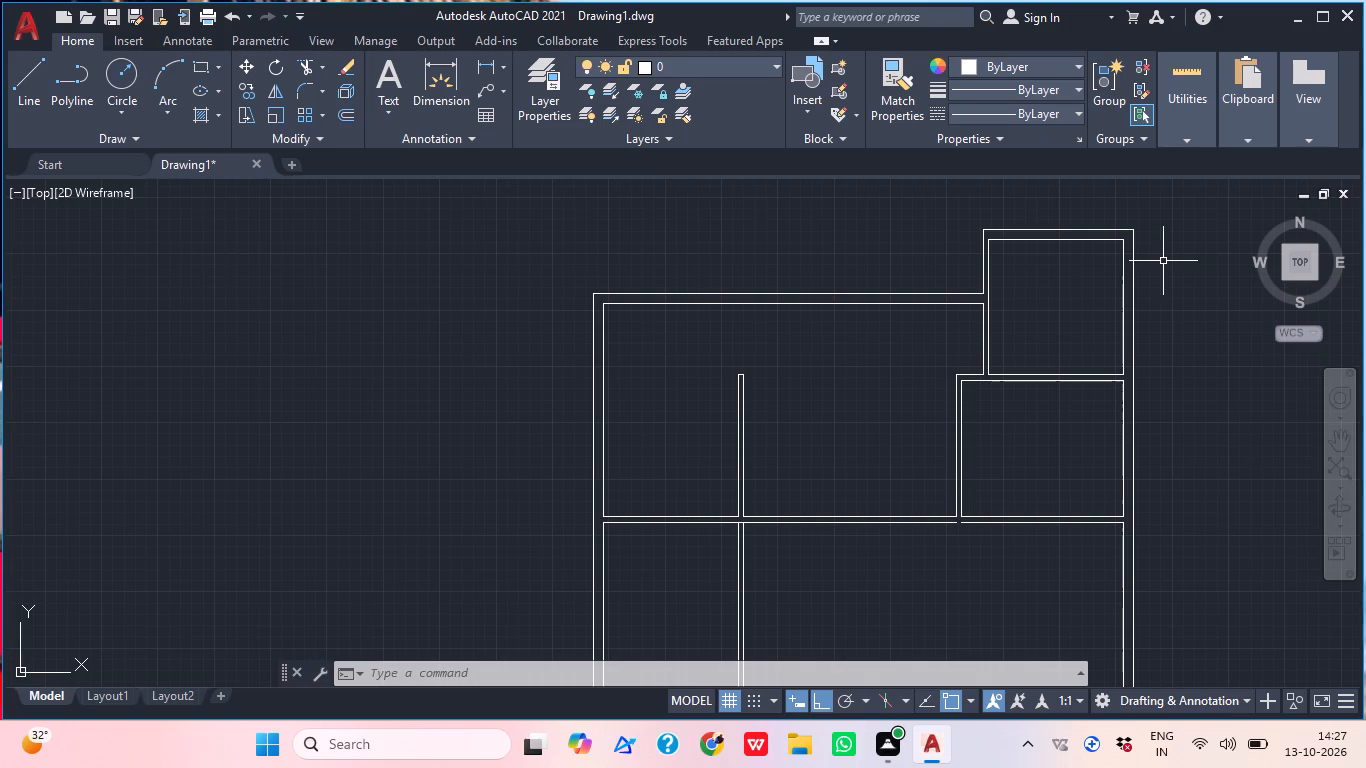
# Extend the long horizontal partition's lower line to close the gap beneath the right vertical partition.
pyautogui.moveTo(1067, 566); pyautogui.dragTo(954, 559, button='middle')
pyautogui.scroll(2, 873, 546)
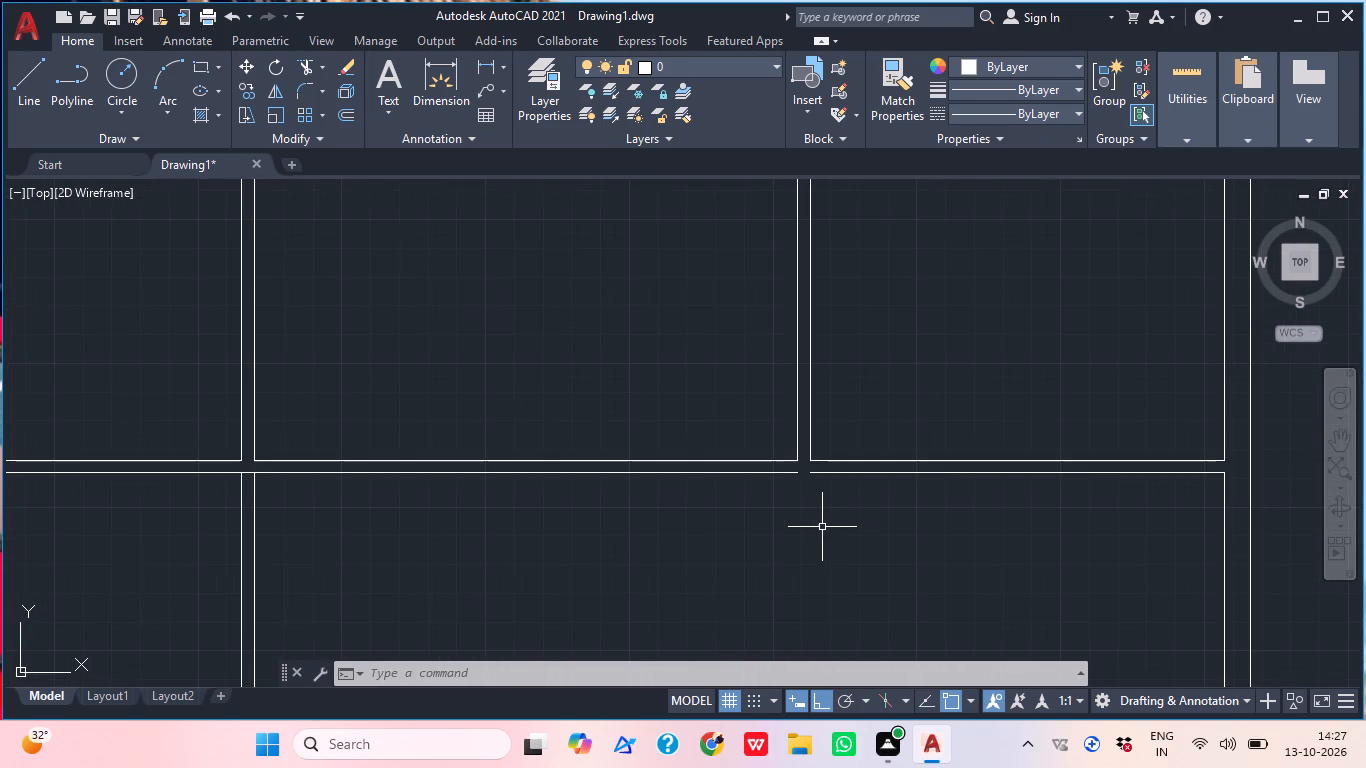
pyautogui.write('ex')
pyautogui.press('space')
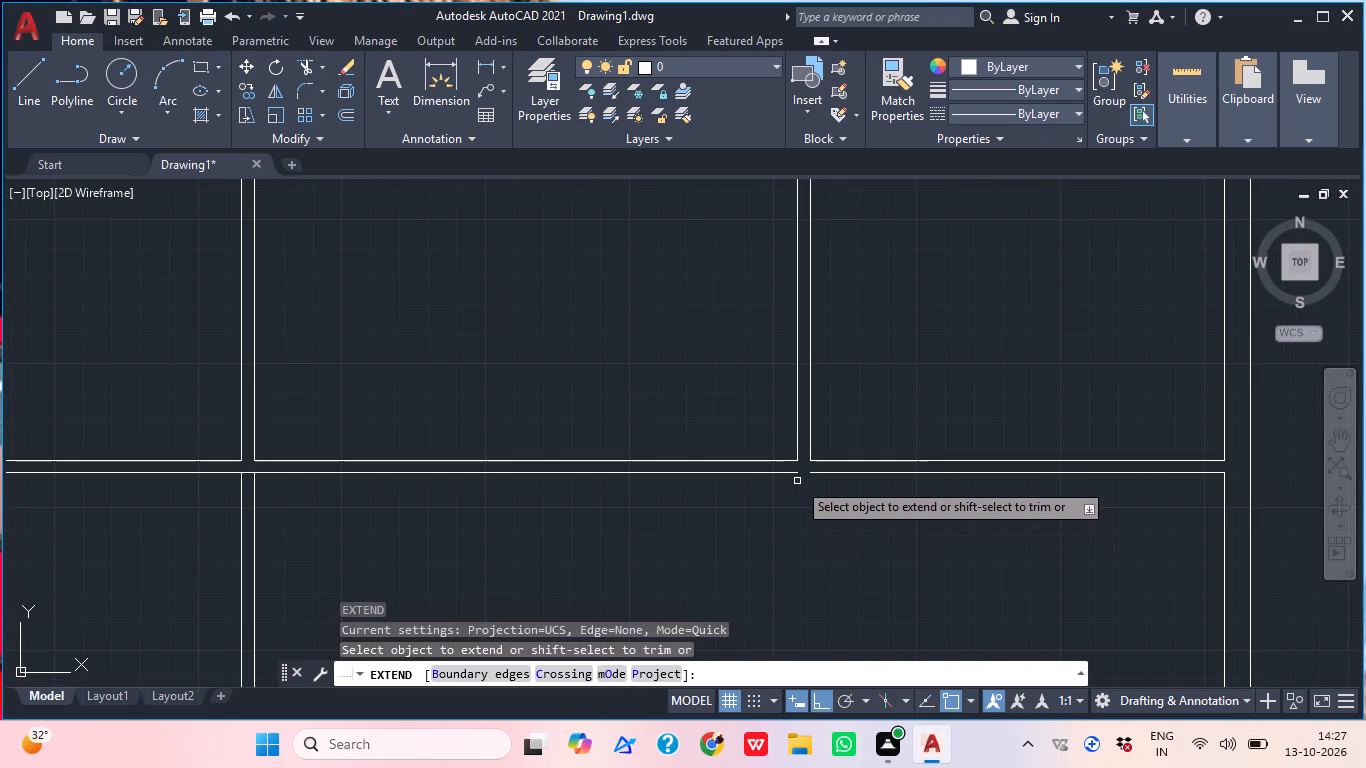
pyautogui.click(791, 475)
pyautogui.press('Escape')
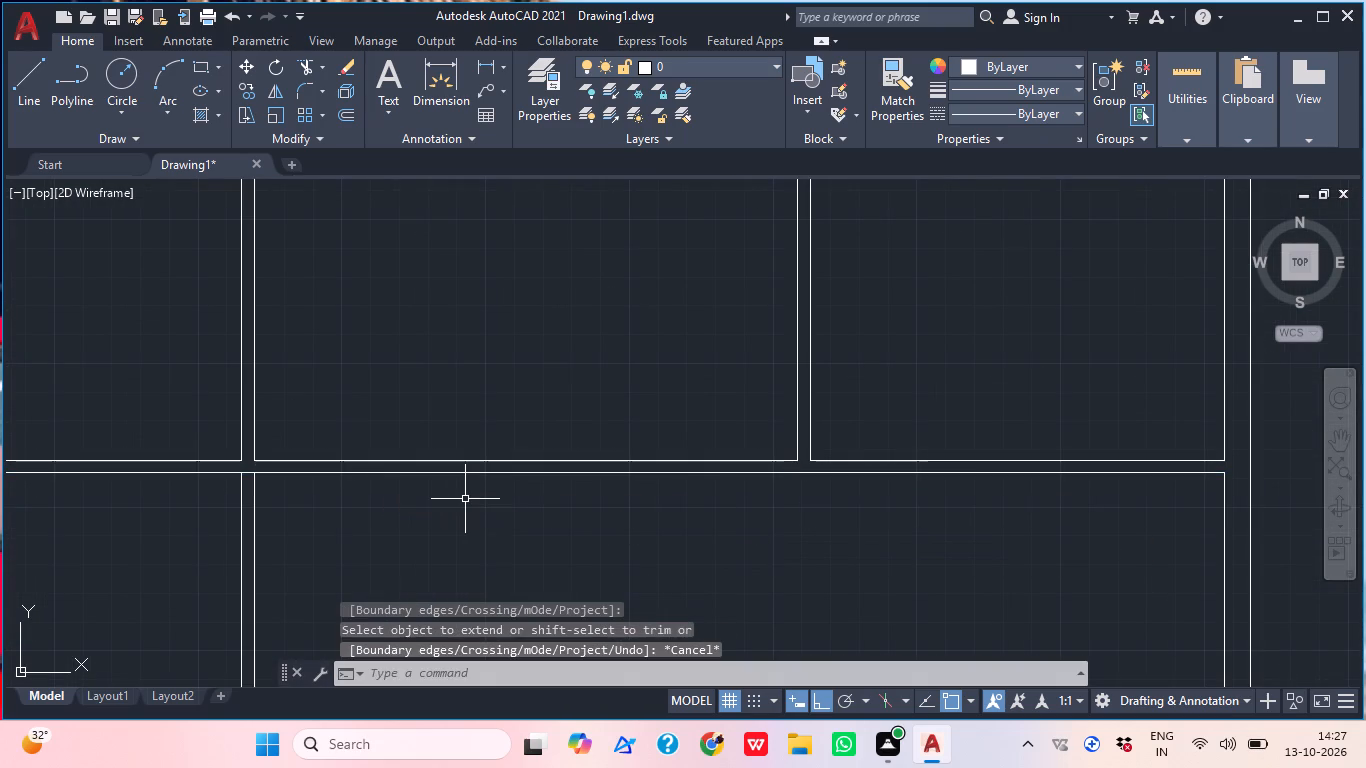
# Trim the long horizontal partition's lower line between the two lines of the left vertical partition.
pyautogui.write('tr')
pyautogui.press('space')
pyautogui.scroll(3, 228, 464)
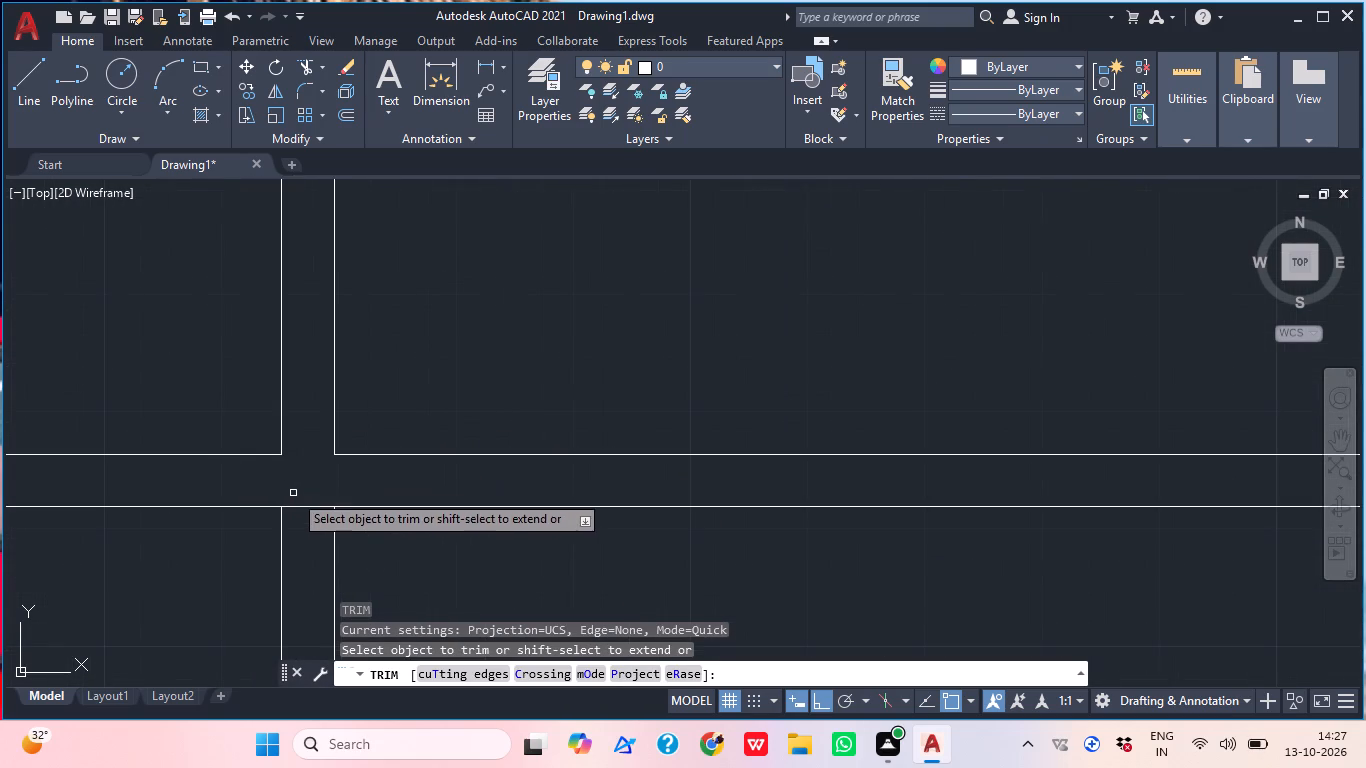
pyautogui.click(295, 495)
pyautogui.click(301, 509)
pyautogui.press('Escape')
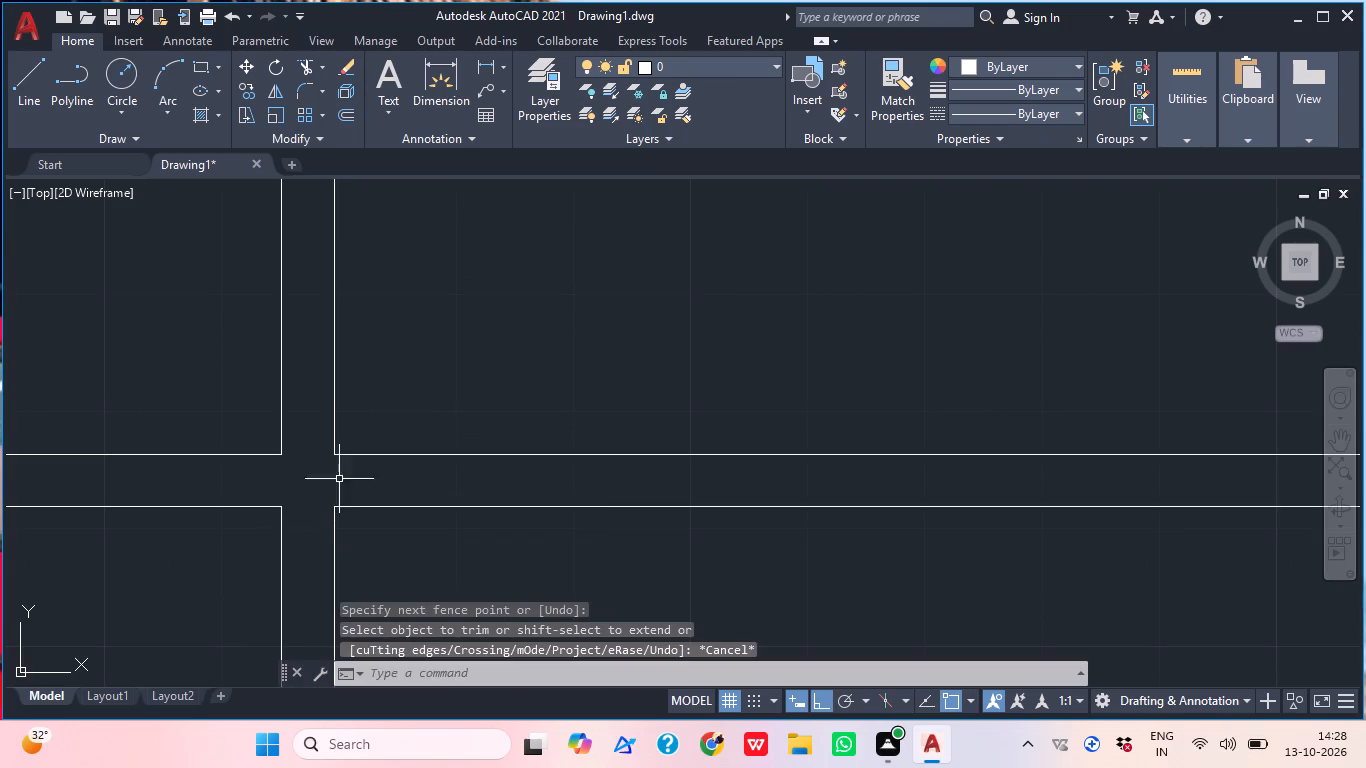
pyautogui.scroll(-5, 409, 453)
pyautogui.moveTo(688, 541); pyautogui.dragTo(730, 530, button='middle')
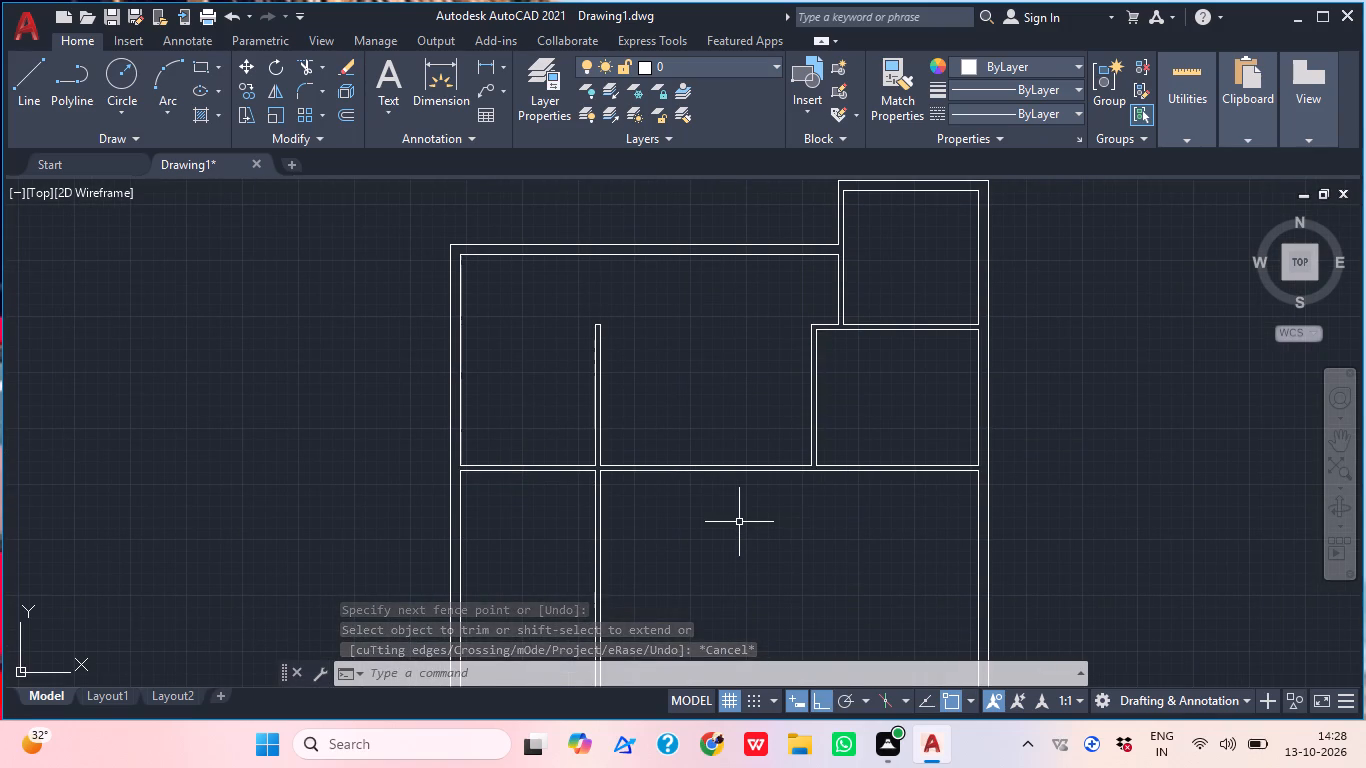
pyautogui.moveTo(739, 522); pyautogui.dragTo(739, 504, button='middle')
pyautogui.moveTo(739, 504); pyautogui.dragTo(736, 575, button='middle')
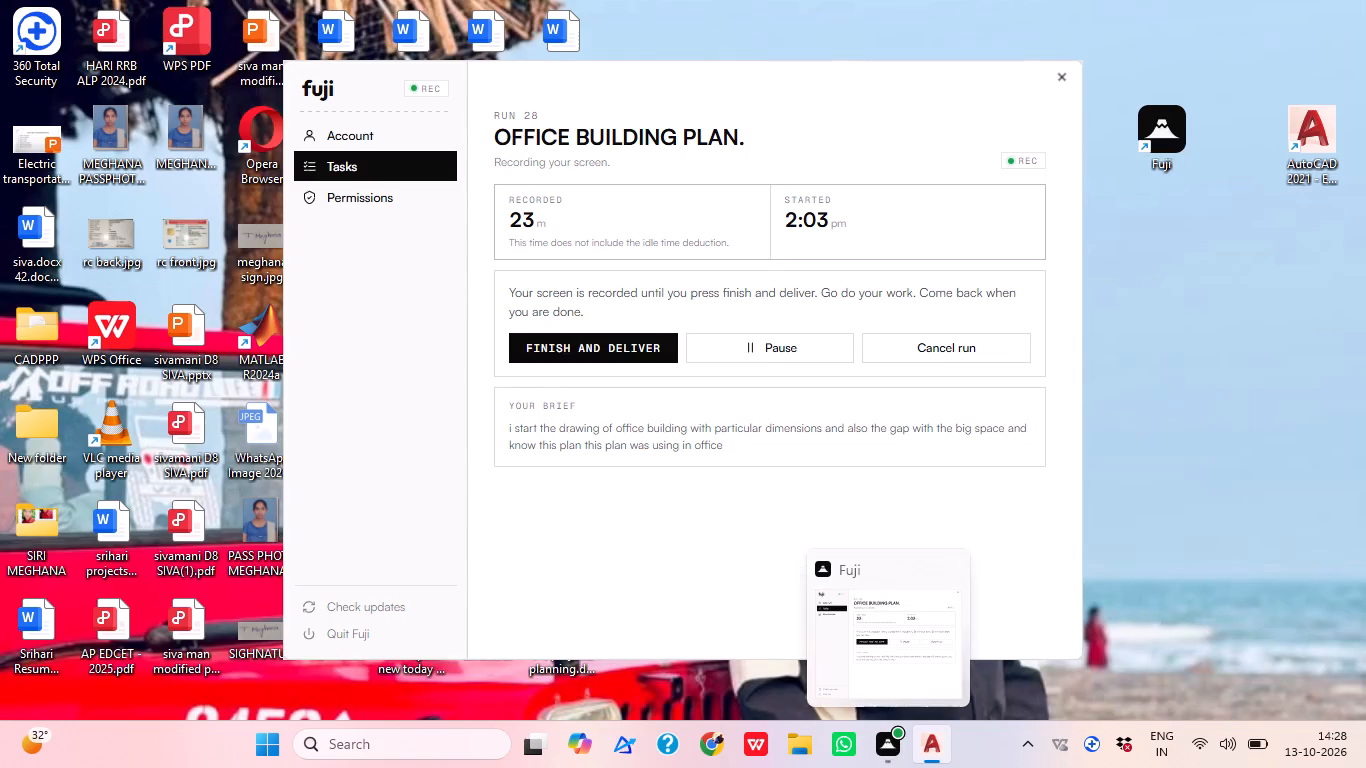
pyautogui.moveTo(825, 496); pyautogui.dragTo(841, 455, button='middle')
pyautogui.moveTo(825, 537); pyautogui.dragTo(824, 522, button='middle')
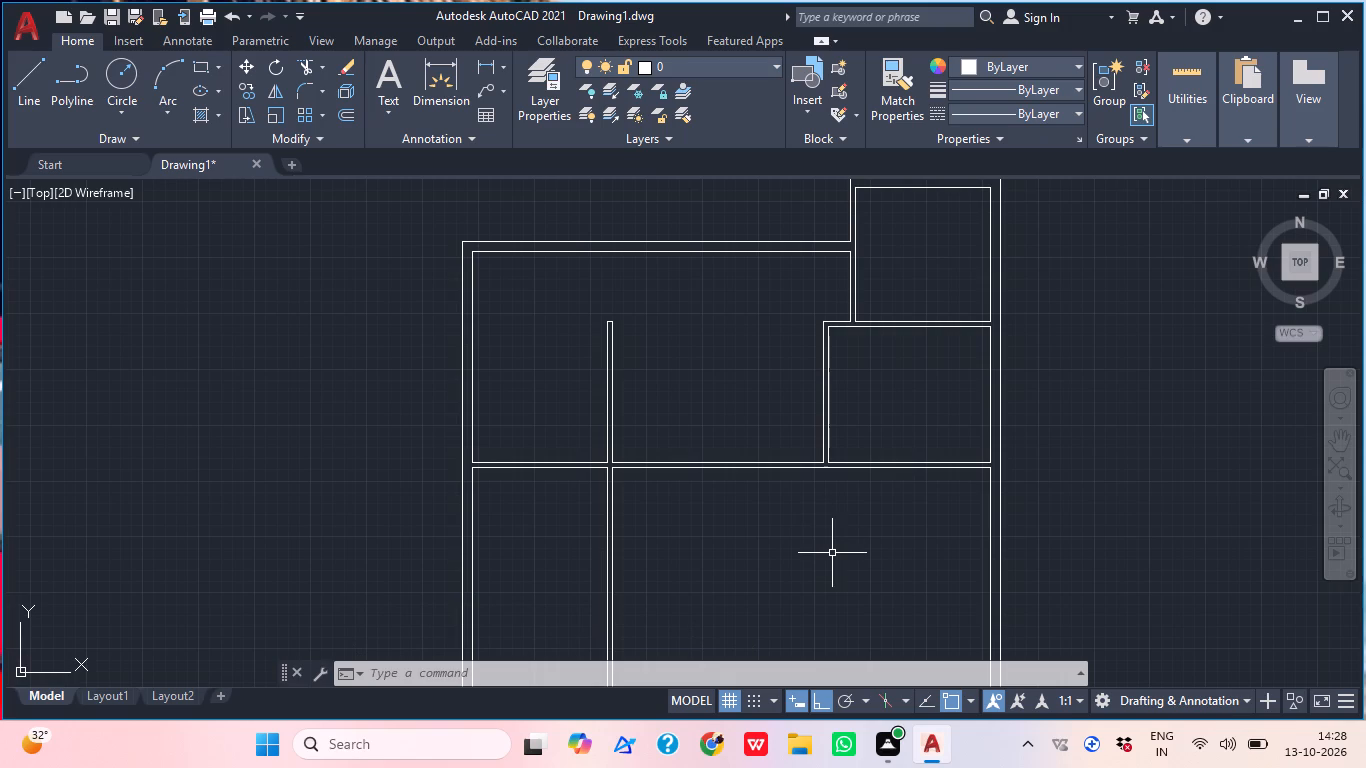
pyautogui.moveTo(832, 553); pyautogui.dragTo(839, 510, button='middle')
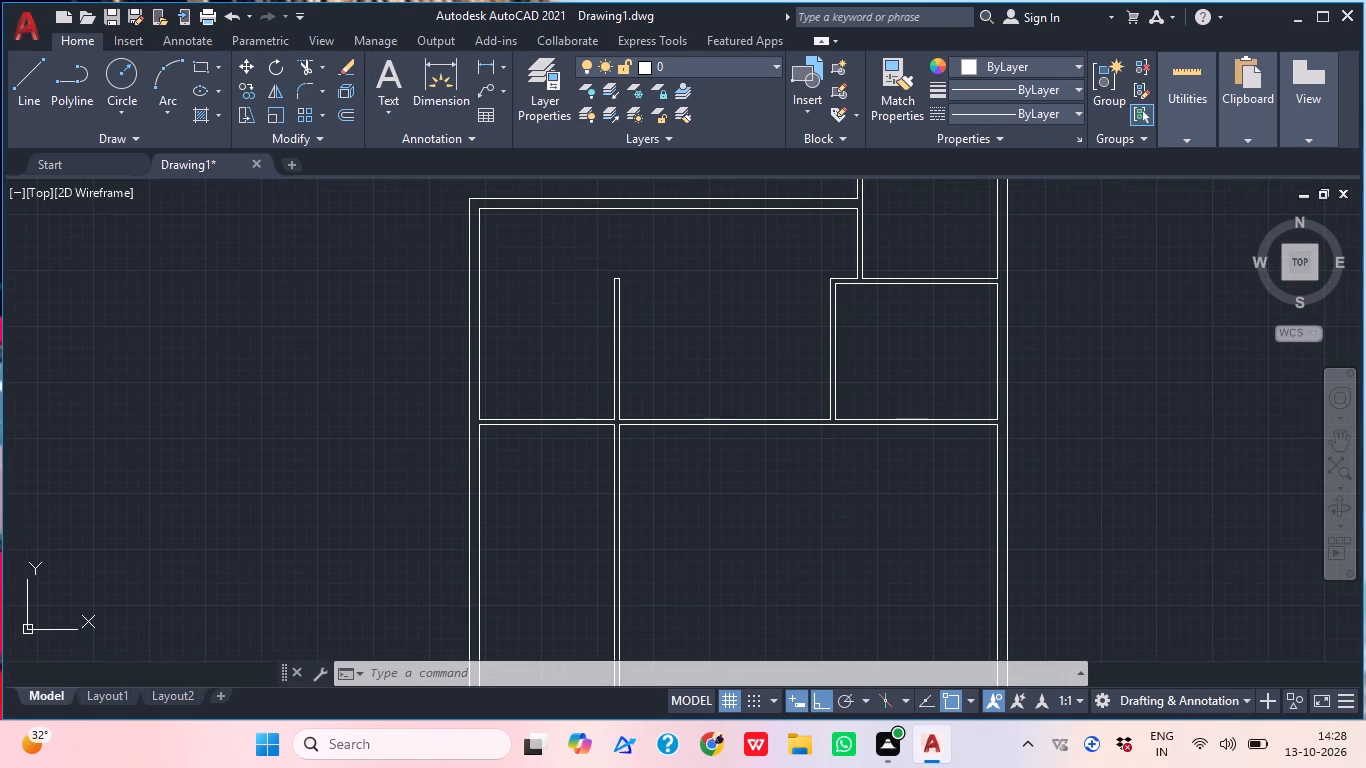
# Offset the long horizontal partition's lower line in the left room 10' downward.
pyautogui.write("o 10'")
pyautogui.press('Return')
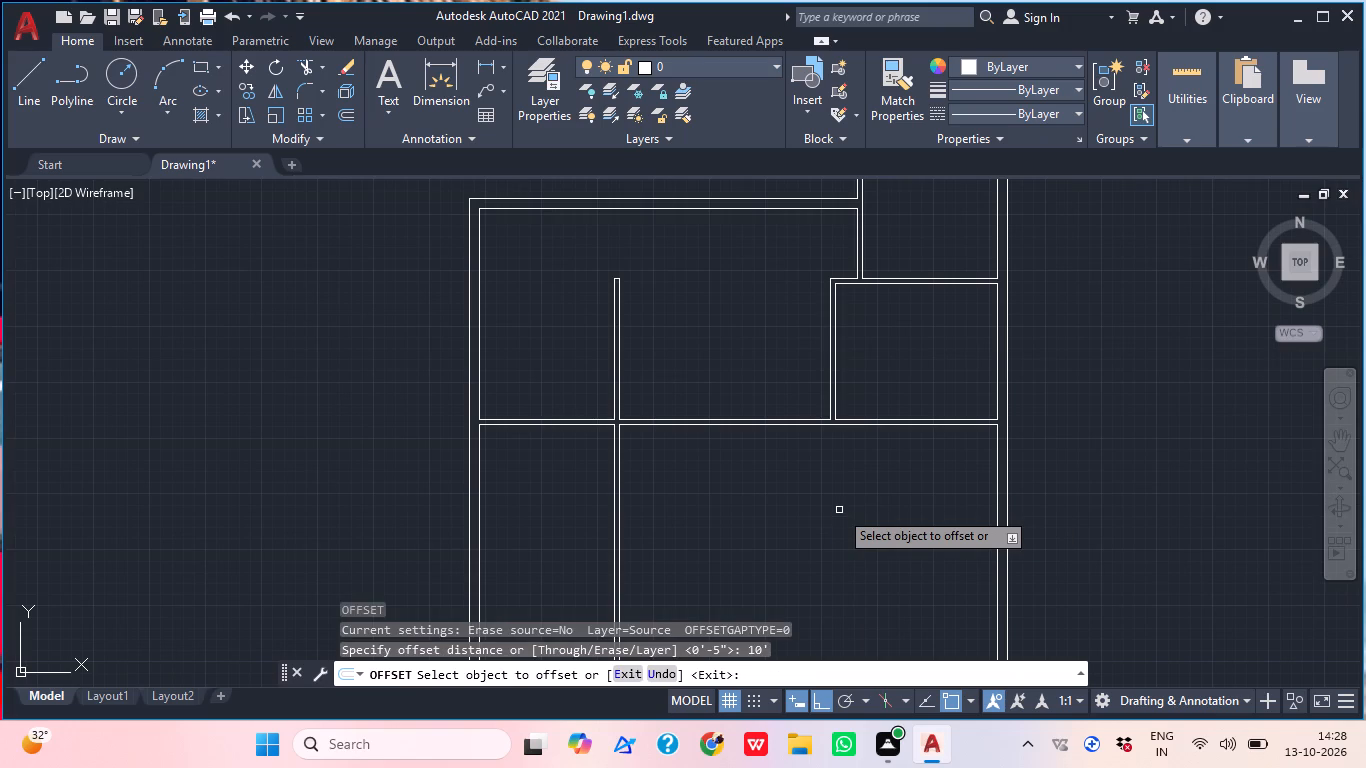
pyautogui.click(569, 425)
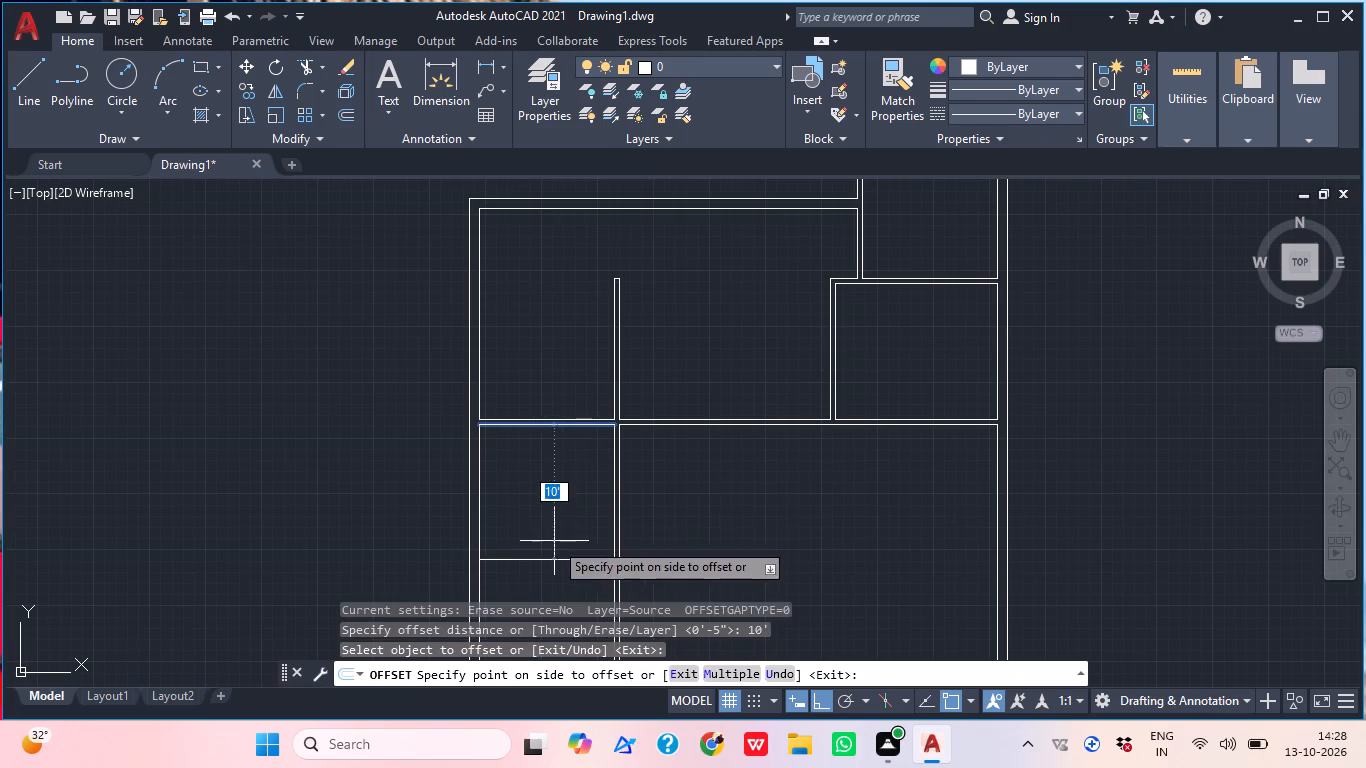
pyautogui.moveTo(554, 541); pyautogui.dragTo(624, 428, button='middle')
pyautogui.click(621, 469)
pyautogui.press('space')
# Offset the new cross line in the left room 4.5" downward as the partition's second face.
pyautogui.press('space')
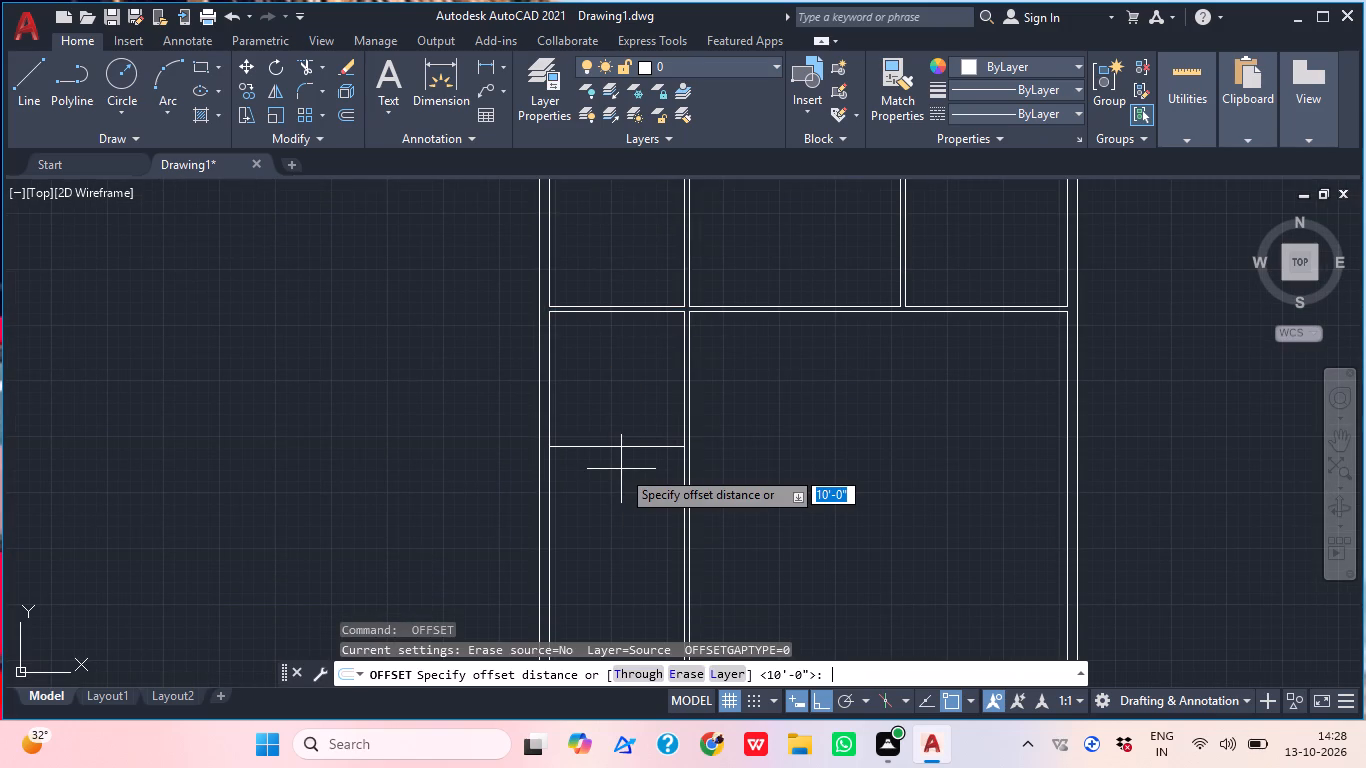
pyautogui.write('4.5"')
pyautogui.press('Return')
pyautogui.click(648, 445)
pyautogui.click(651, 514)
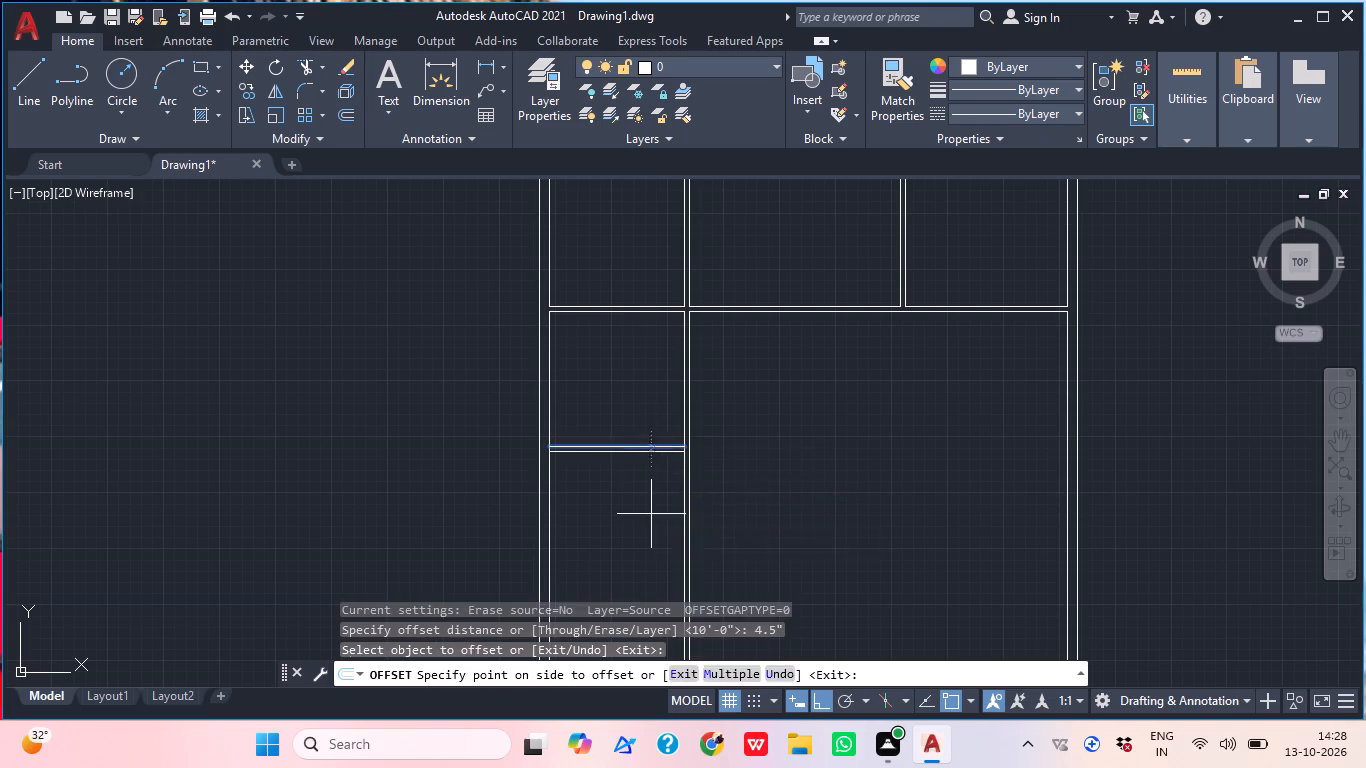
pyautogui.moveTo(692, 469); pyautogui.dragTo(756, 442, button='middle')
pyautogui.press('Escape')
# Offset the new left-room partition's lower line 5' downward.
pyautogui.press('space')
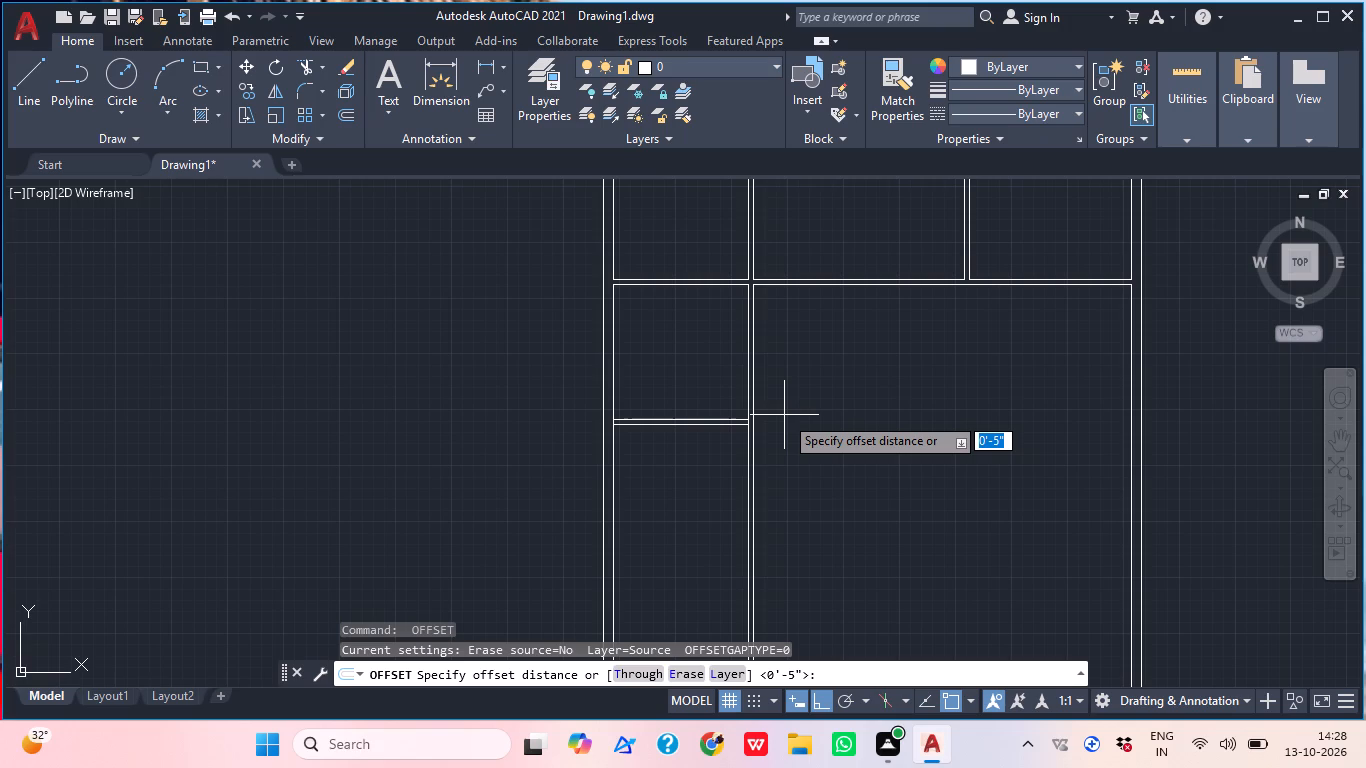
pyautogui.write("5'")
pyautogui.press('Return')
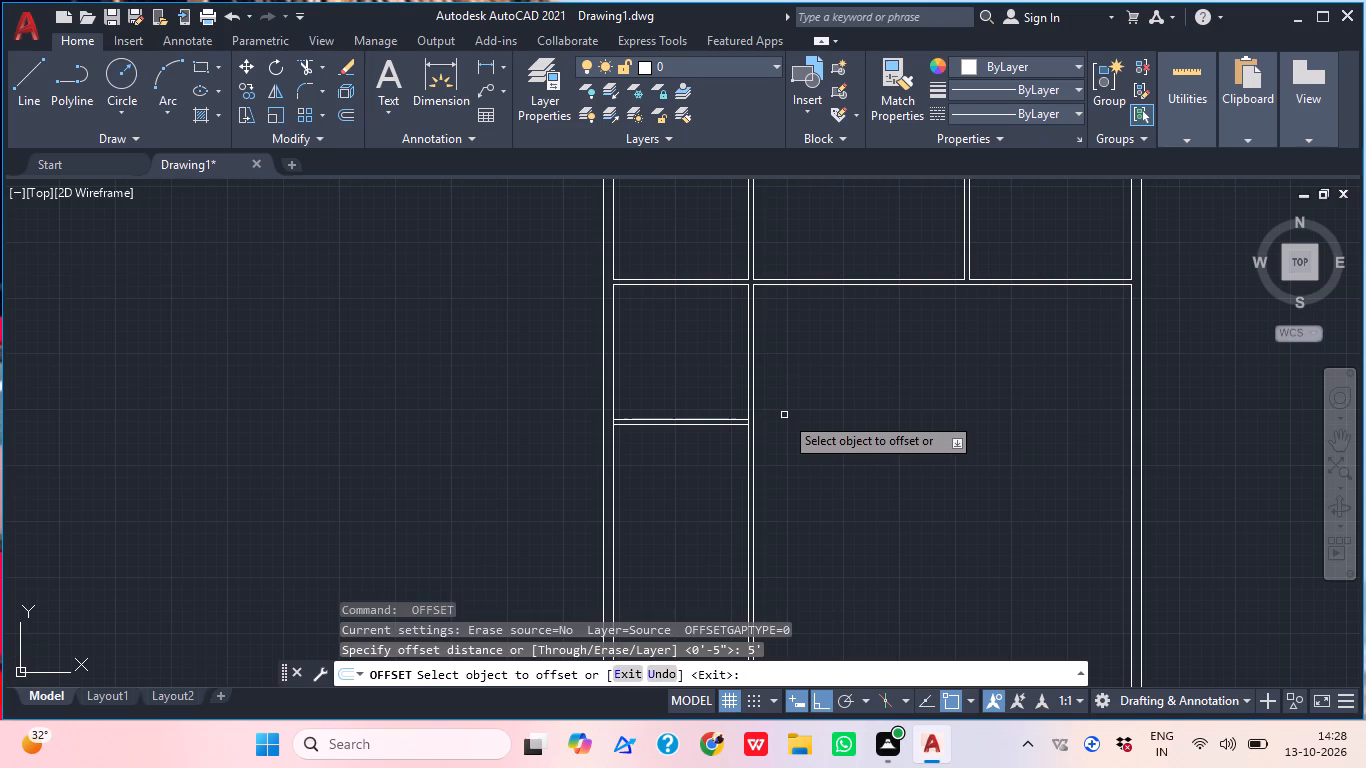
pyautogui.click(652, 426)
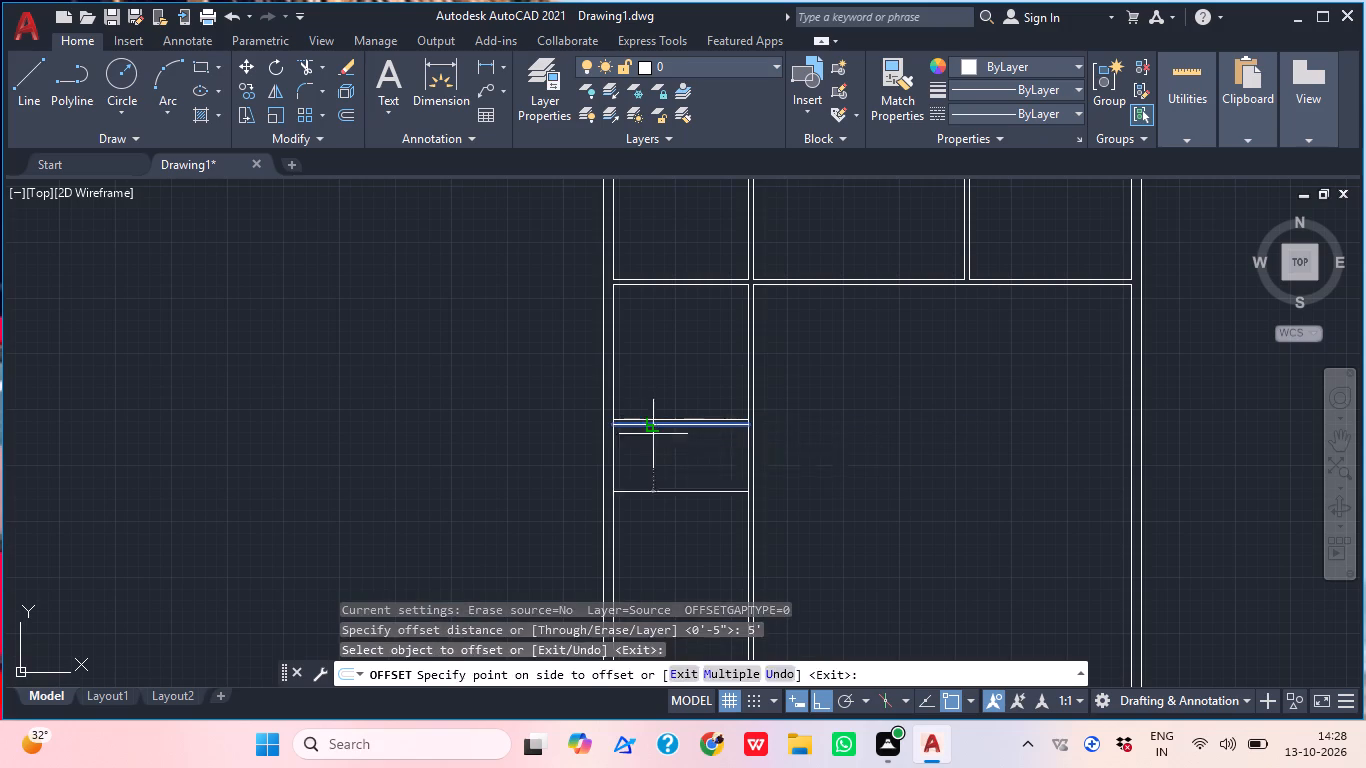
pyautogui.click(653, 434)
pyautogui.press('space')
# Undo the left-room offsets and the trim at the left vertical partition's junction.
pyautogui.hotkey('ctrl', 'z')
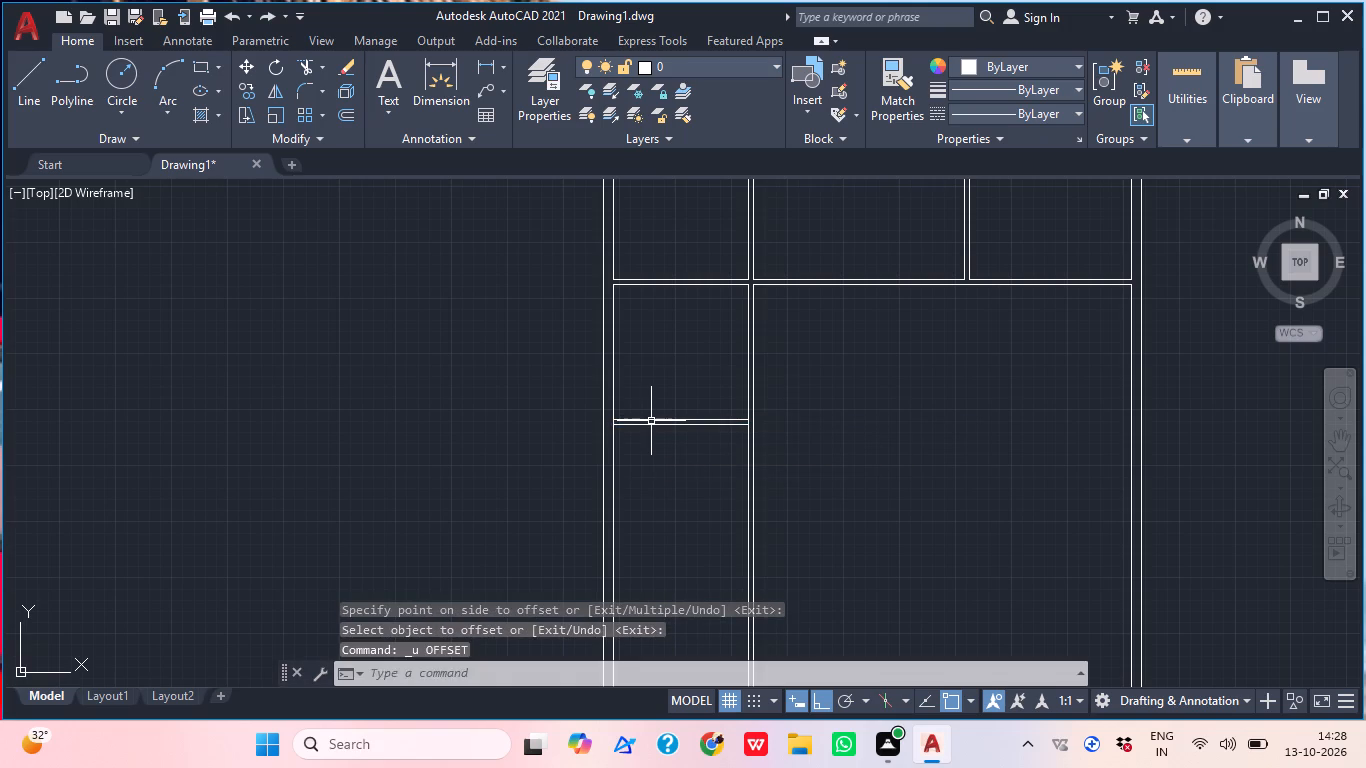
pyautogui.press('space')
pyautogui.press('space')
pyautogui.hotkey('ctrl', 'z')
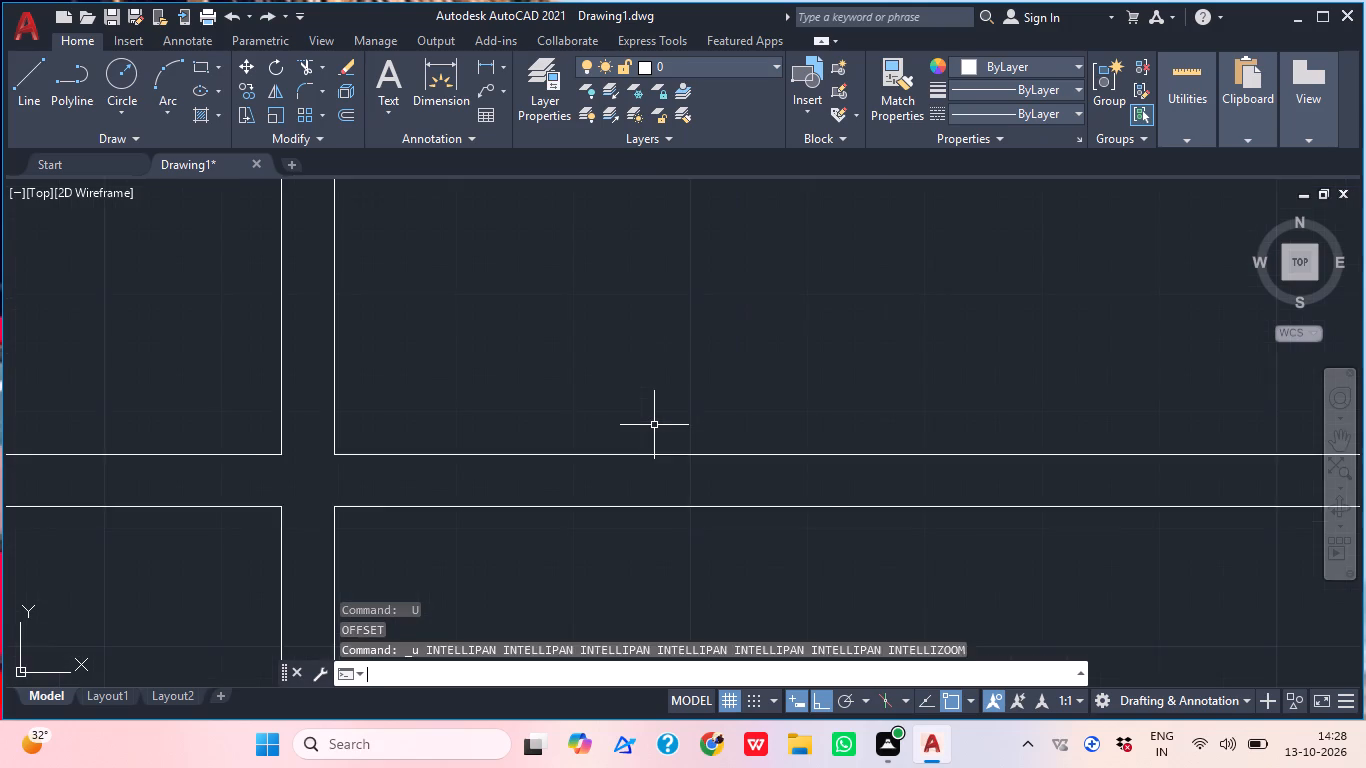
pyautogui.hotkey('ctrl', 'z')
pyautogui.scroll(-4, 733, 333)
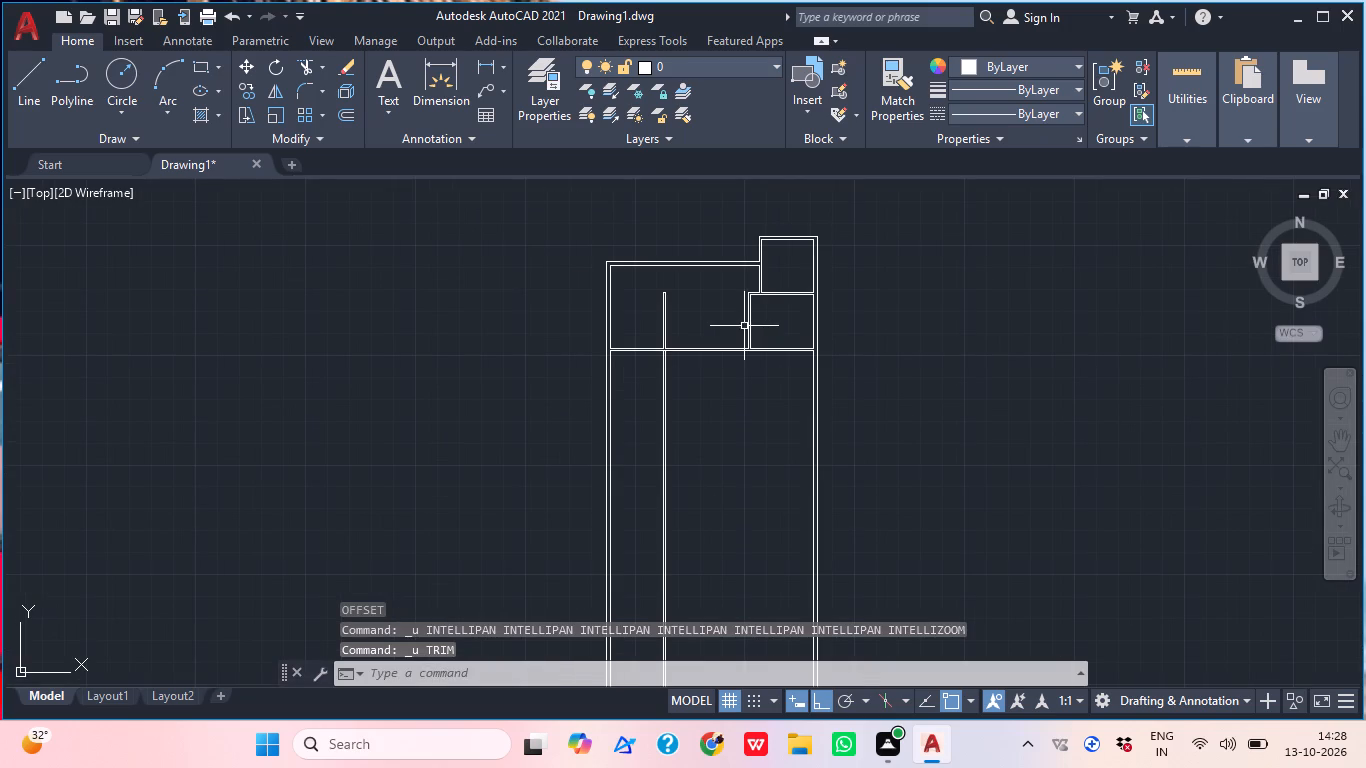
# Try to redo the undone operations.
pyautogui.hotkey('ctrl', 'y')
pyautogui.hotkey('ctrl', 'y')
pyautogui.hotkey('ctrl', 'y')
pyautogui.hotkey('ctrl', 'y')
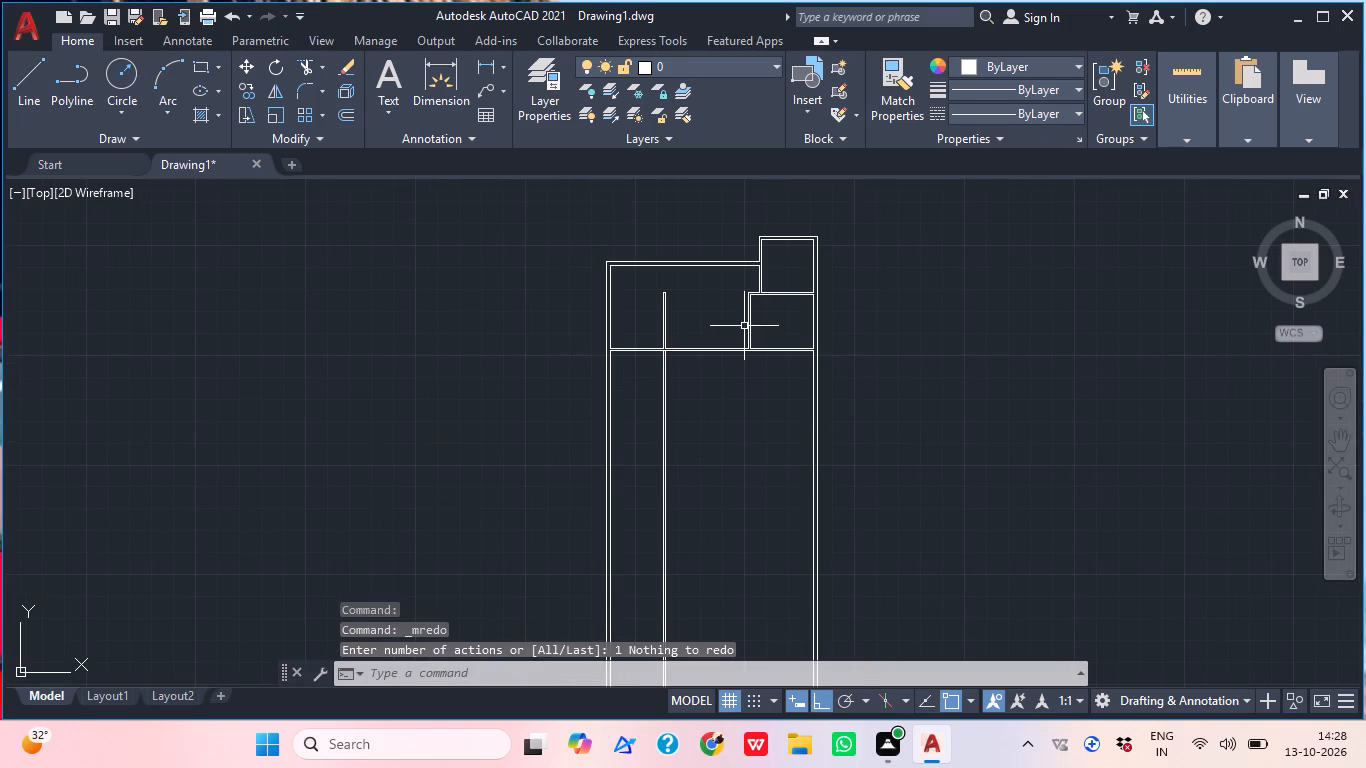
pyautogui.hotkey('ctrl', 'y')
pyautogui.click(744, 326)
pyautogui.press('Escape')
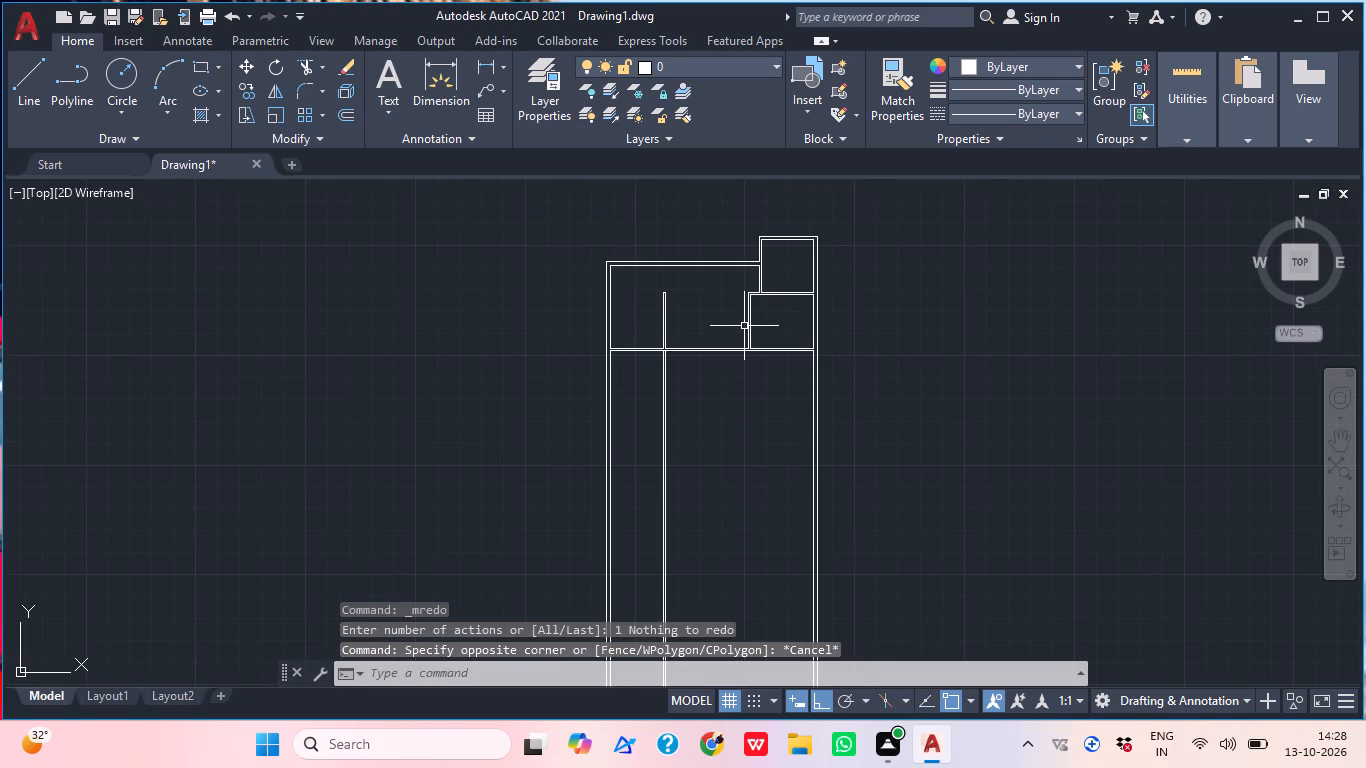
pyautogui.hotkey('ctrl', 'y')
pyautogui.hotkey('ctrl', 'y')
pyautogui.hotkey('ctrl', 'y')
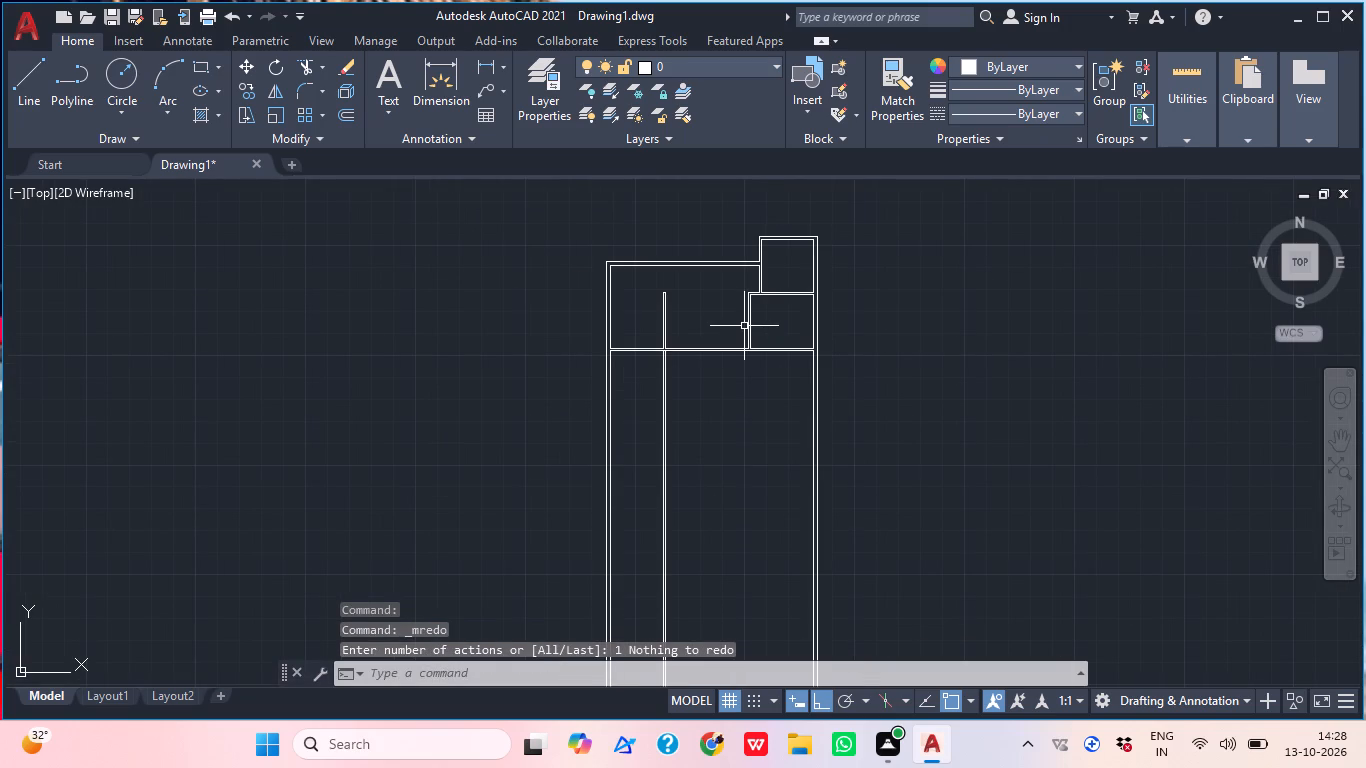
# Offset the long horizontal partition's full-width lower line 10' downward.
pyautogui.write('o')
pyautogui.press('space')
pyautogui.scroll(2, 612, 395)
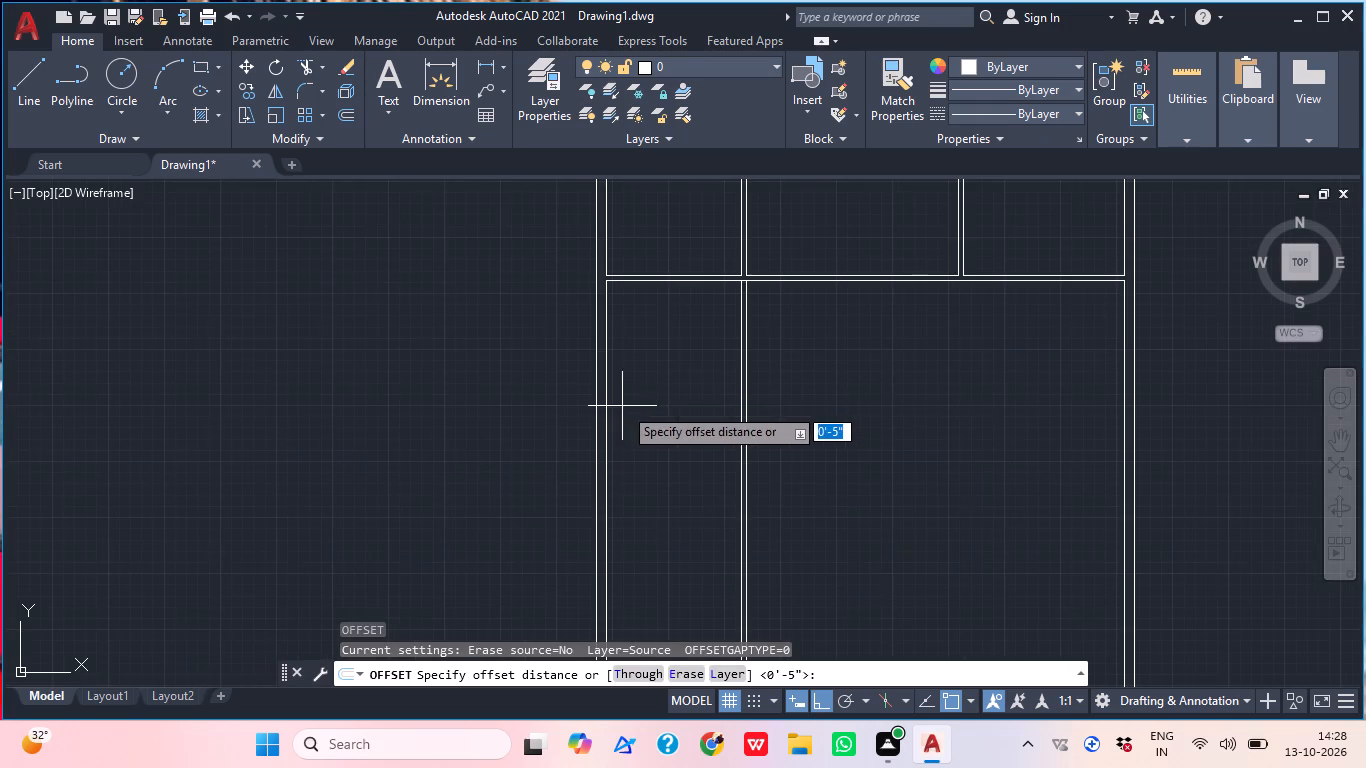
pyautogui.moveTo(631, 409); pyautogui.dragTo(636, 471, button='middle')
pyautogui.write("10'")
pyautogui.press('Return')
pyautogui.scroll(2, 611, 332)
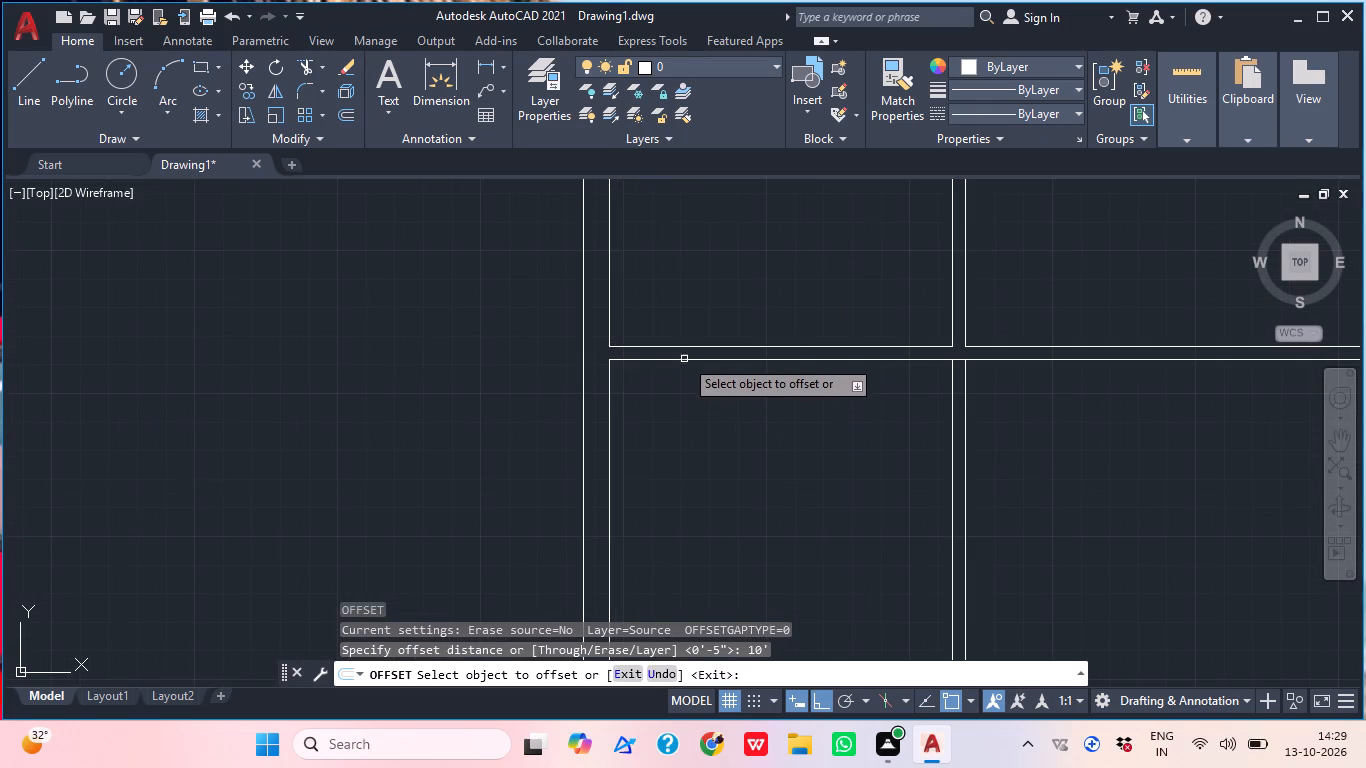
pyautogui.click(690, 361)
pyautogui.scroll(-3, 709, 394)
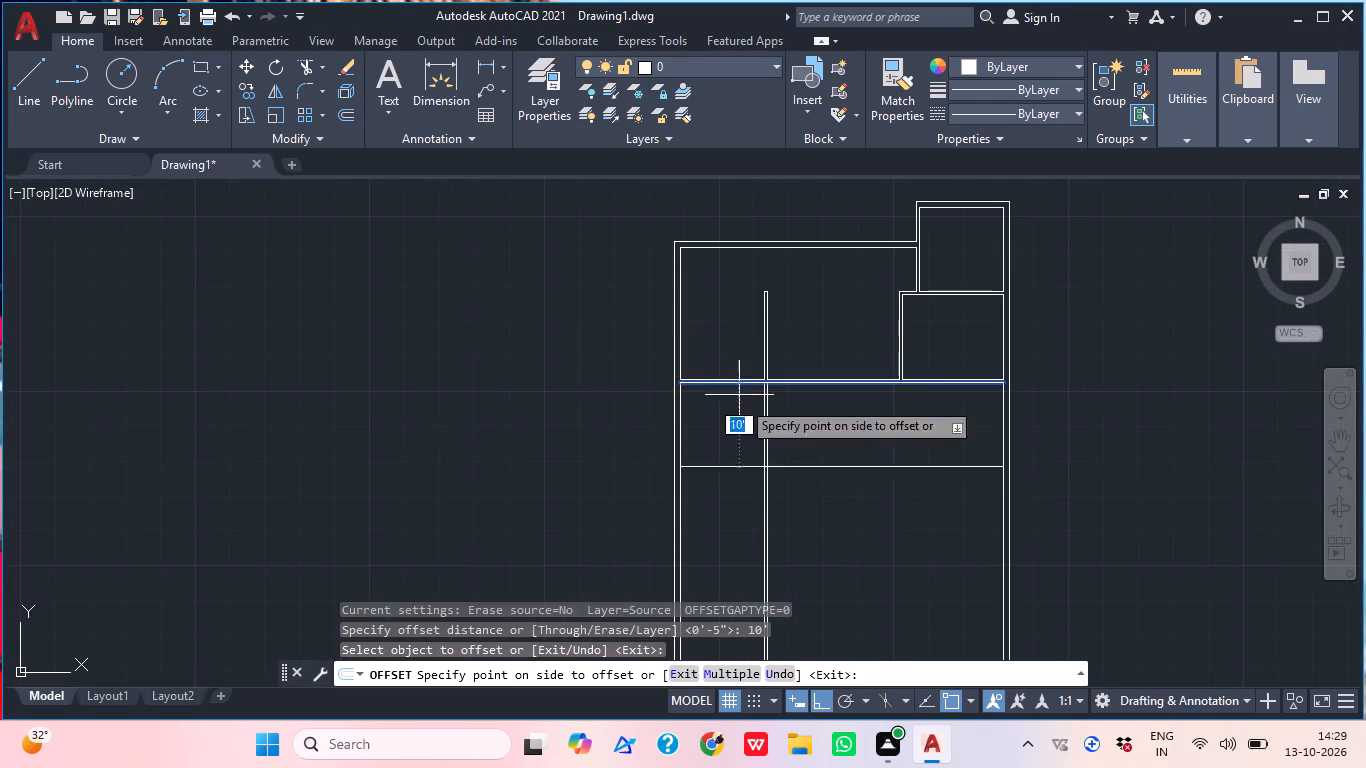
pyautogui.click(743, 528)
pyautogui.press('space')
# Offset the new full-width line 4.5" downward to form the second horizontal partition's thickness.
pyautogui.press('space')
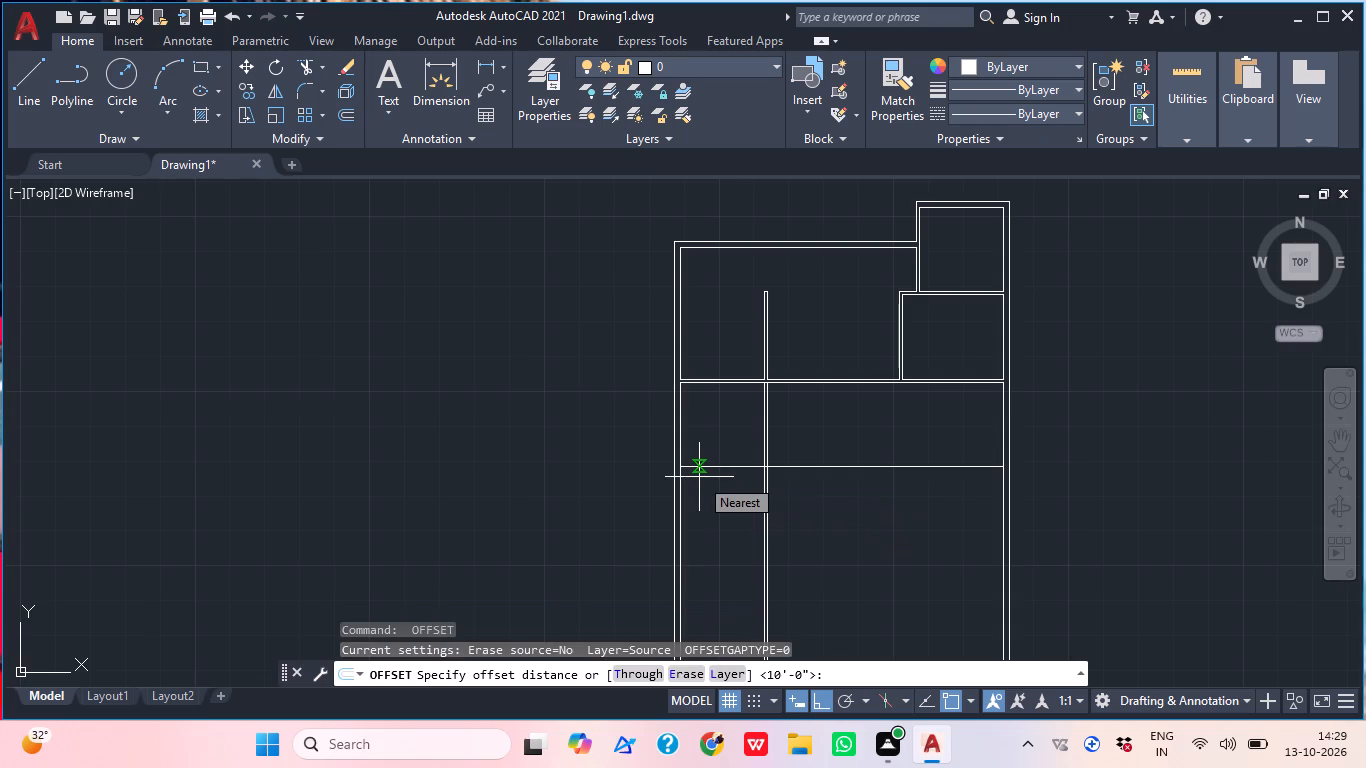
pyautogui.write('4.5"')
pyautogui.press('Return')
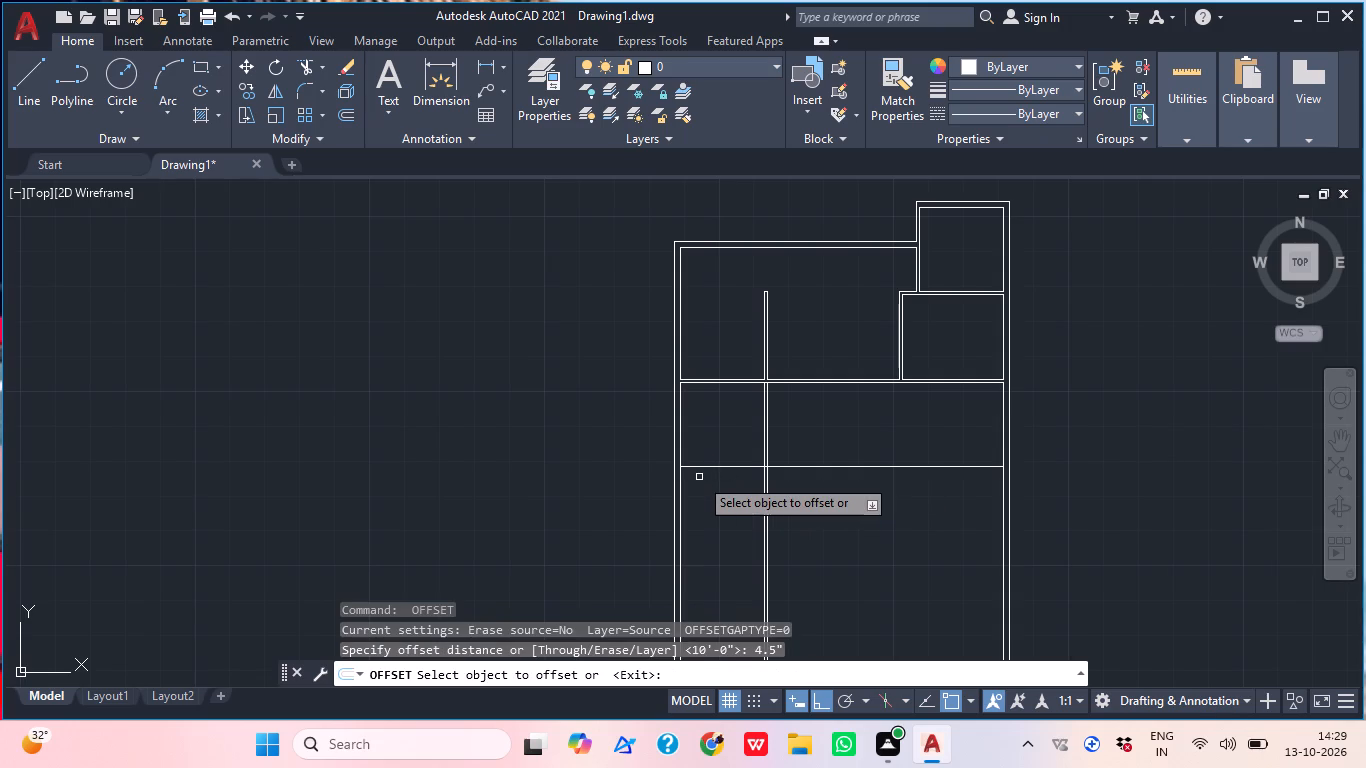
pyautogui.scroll(1, 699, 477)
pyautogui.click(737, 461)
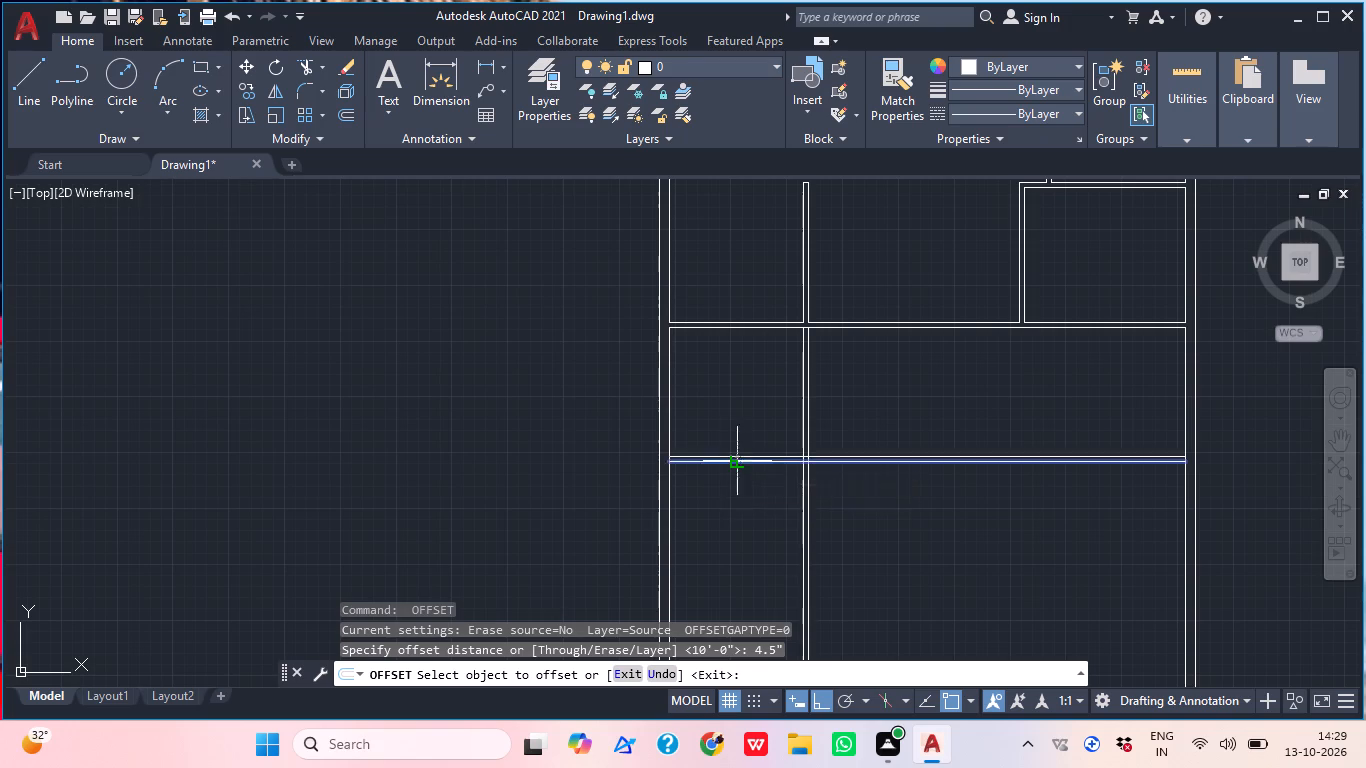
pyautogui.click(737, 510)
pyautogui.press('space')
# Offset the second horizontal partition's lower line 5' downward.
pyautogui.press('space')
pyautogui.write("5'")
pyautogui.press('Return')
pyautogui.click(752, 468)
pyautogui.click(756, 528)
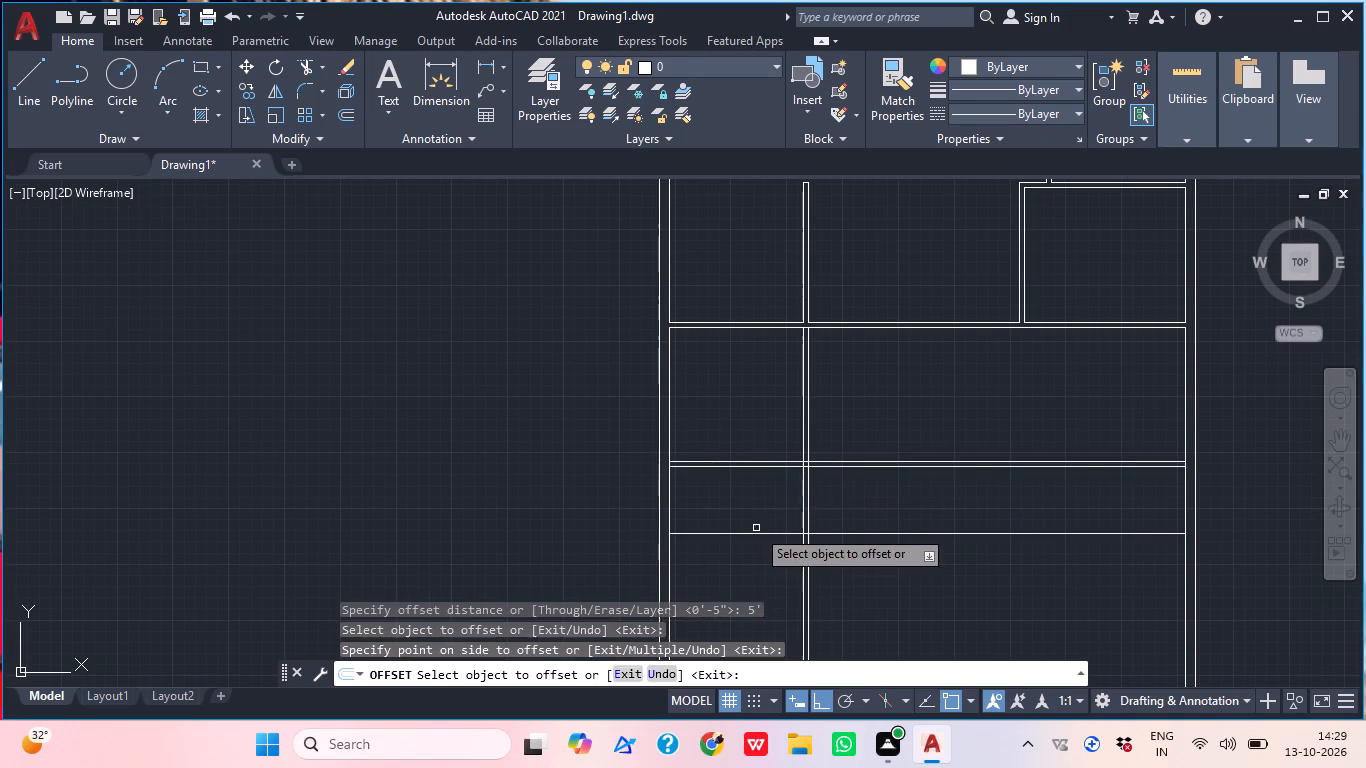
# Offset the newest full-width line 4.5" downward to form the third horizontal partition's thickness.
pyautogui.press('space')
pyautogui.press('space')
pyautogui.write('4.5"')
pyautogui.press('Return')
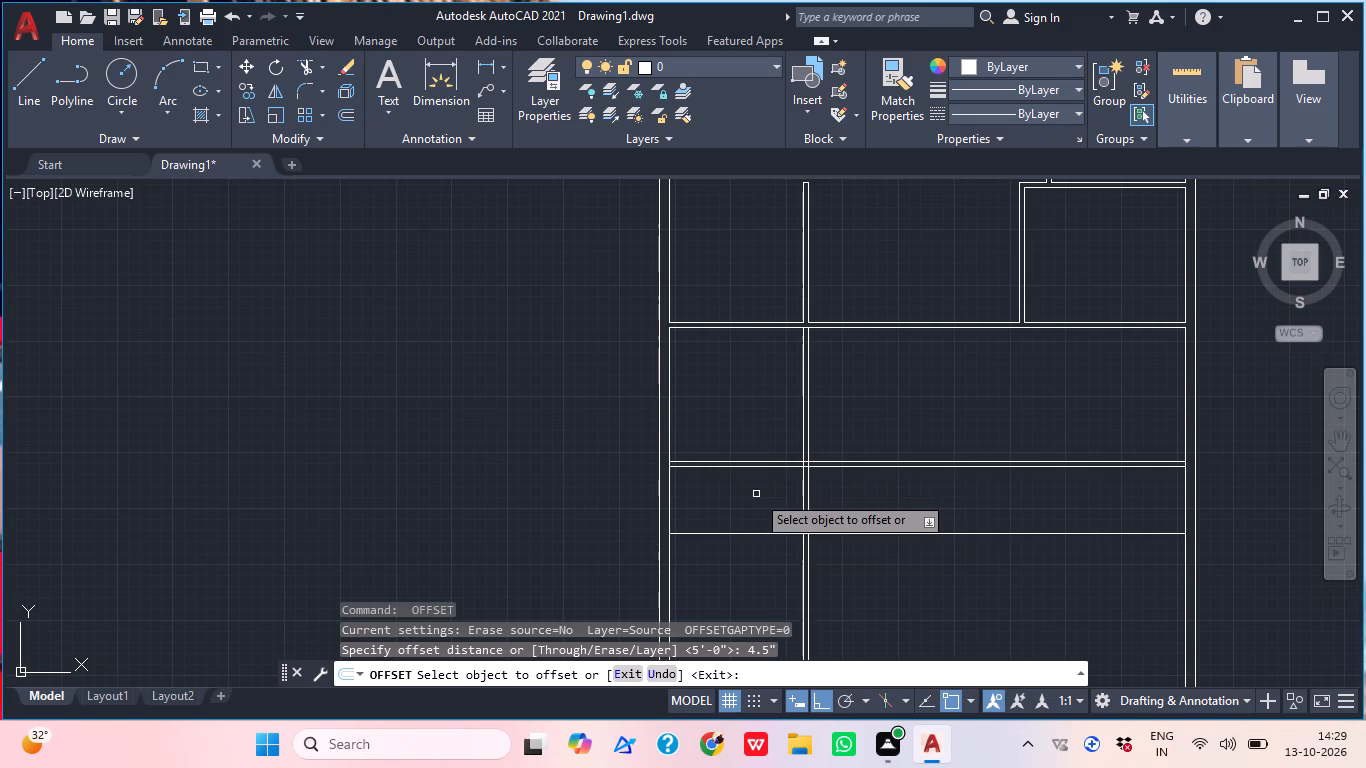
pyautogui.click(751, 536)
pyautogui.click(750, 545)
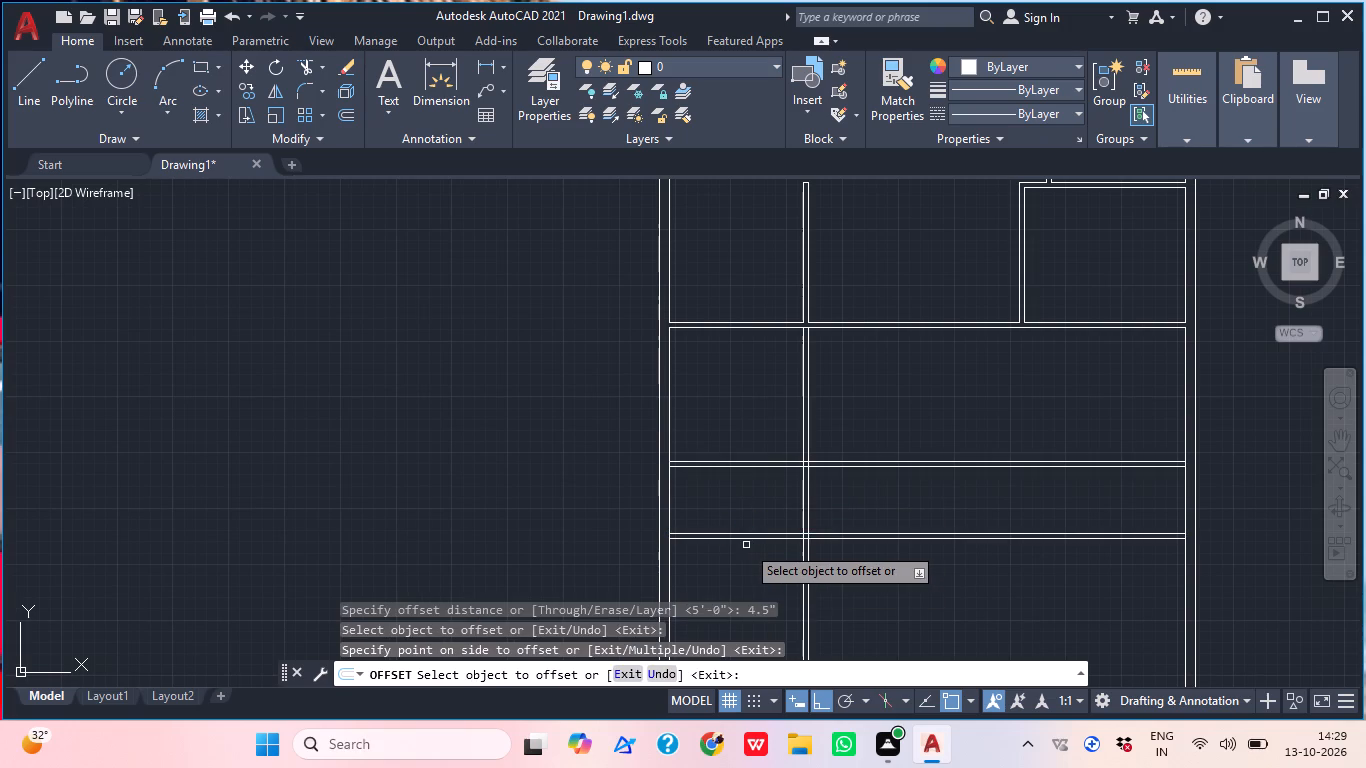
# Offset the third horizontal partition's lower line 12' downward to set the bottom outer wall's inner face.
pyautogui.moveTo(692, 533); pyautogui.dragTo(682, 467, button='middle')
pyautogui.press('space')
pyautogui.press('space')
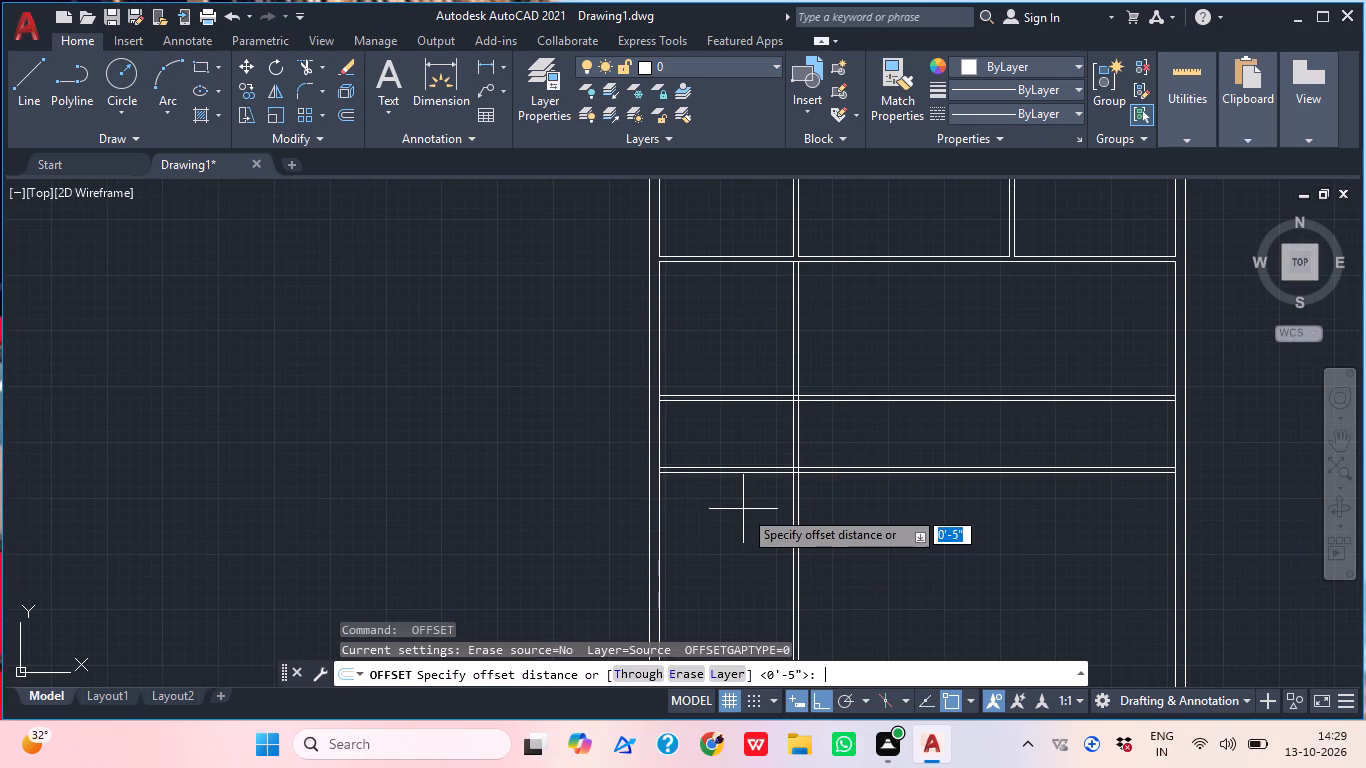
pyautogui.write('12')
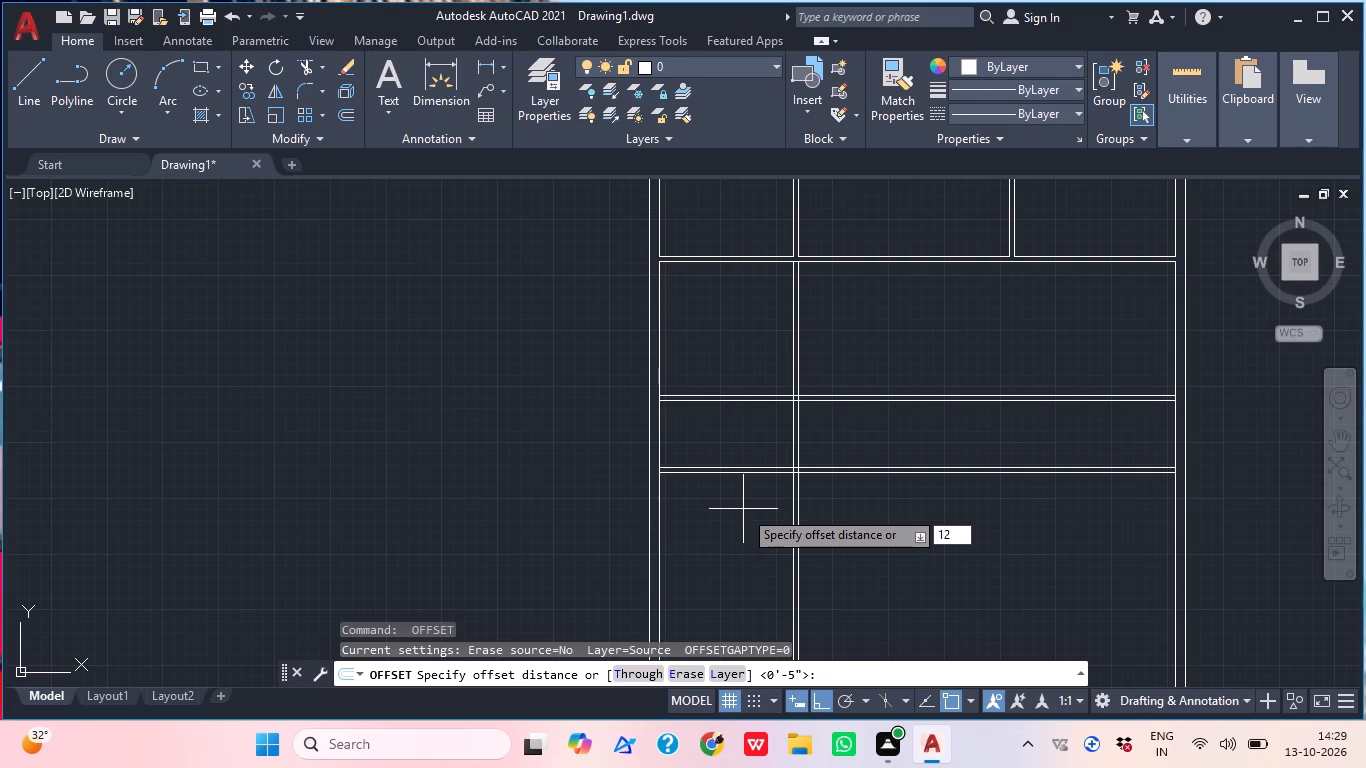
pyautogui.press("'")
pyautogui.write('9"')
pyautogui.press('BackSpace')
pyautogui.press('BackSpace')
pyautogui.press('Return')
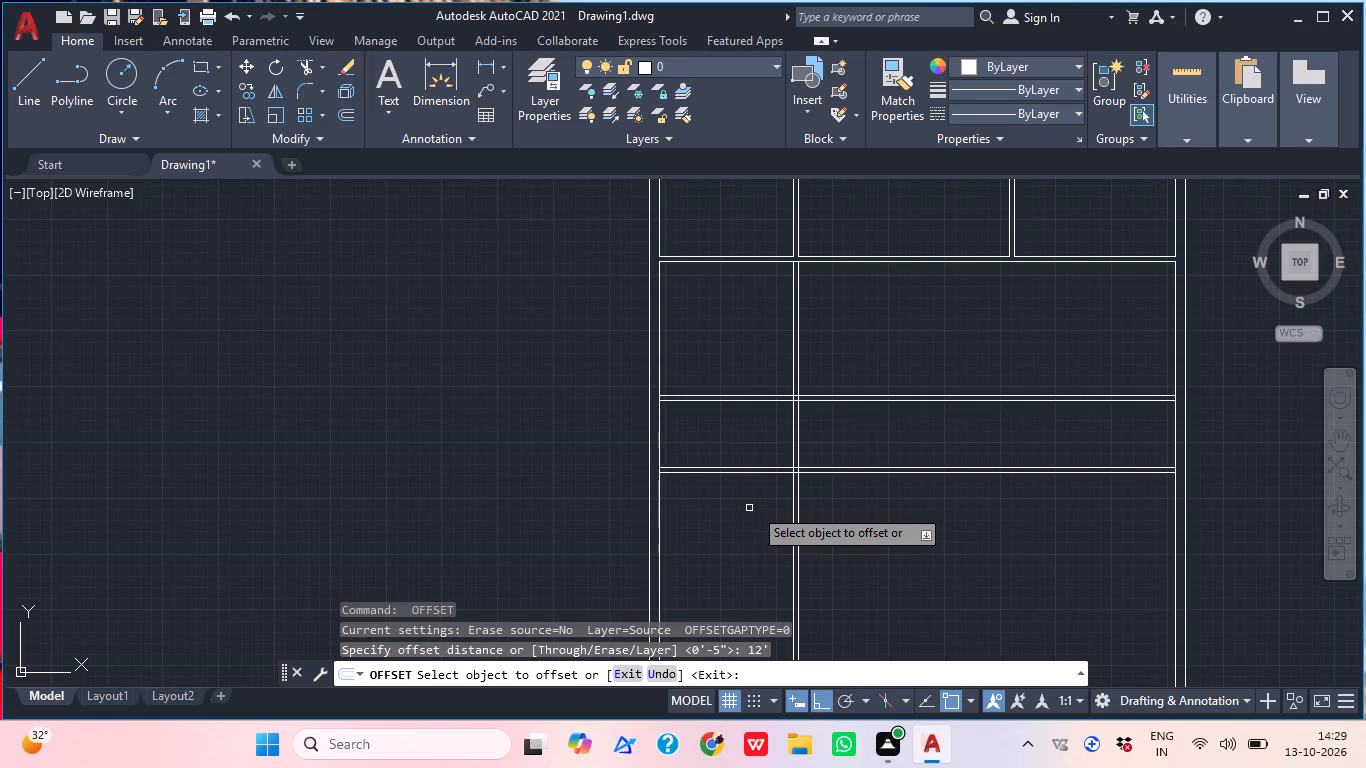
pyautogui.click(778, 474)
pyautogui.click(766, 581)
# Offset the bottom wall's inner face 9" downward to form the outer wall thickness.
pyautogui.moveTo(779, 522); pyautogui.dragTo(774, 447, button='middle')
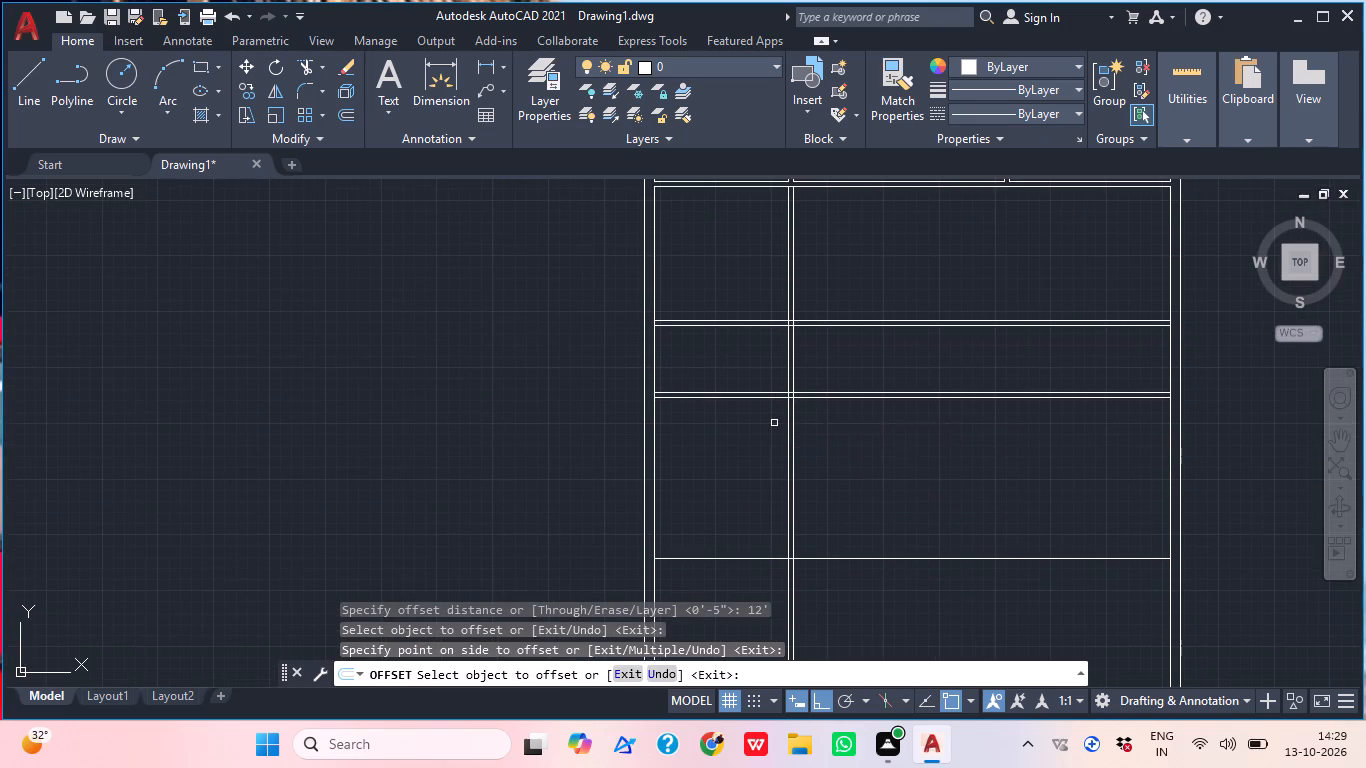
pyautogui.press('space')
pyautogui.press('space')
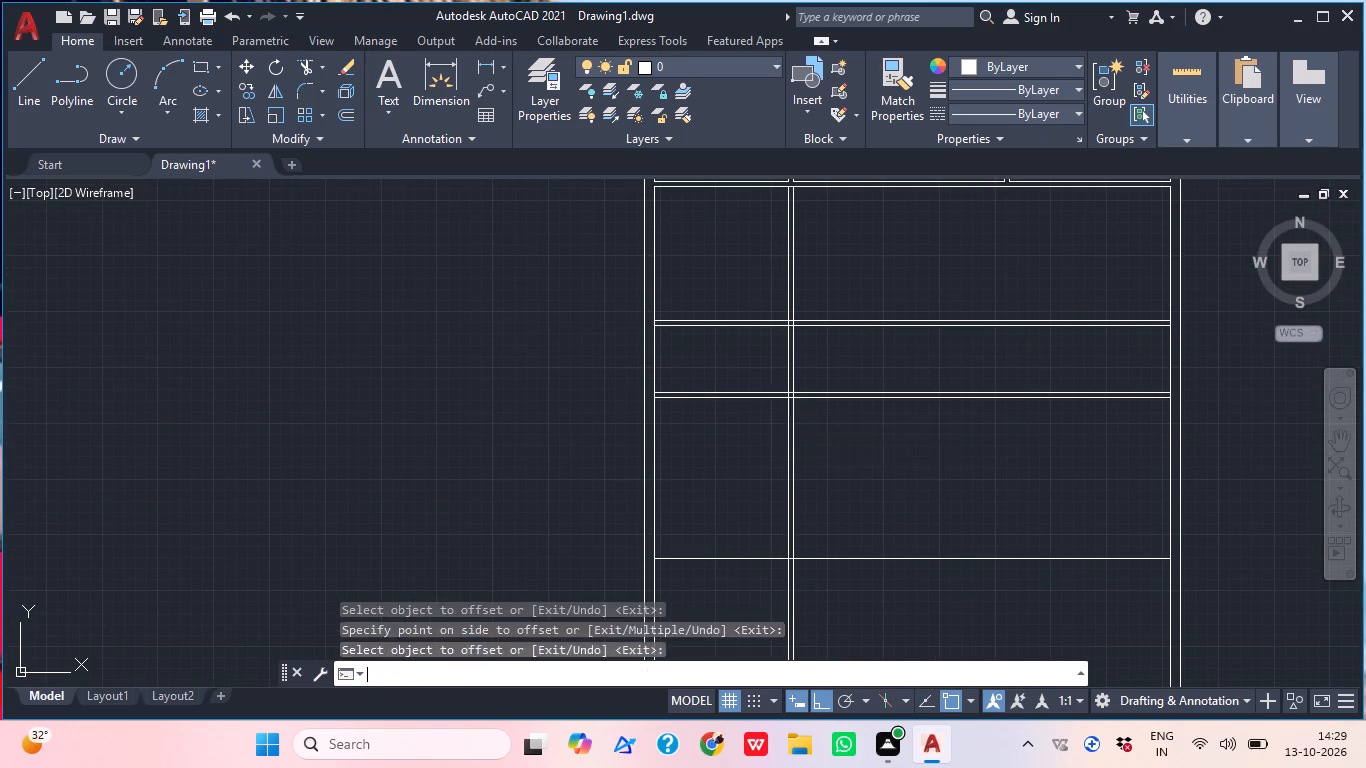
pyautogui.write('9"')
pyautogui.press('Return')
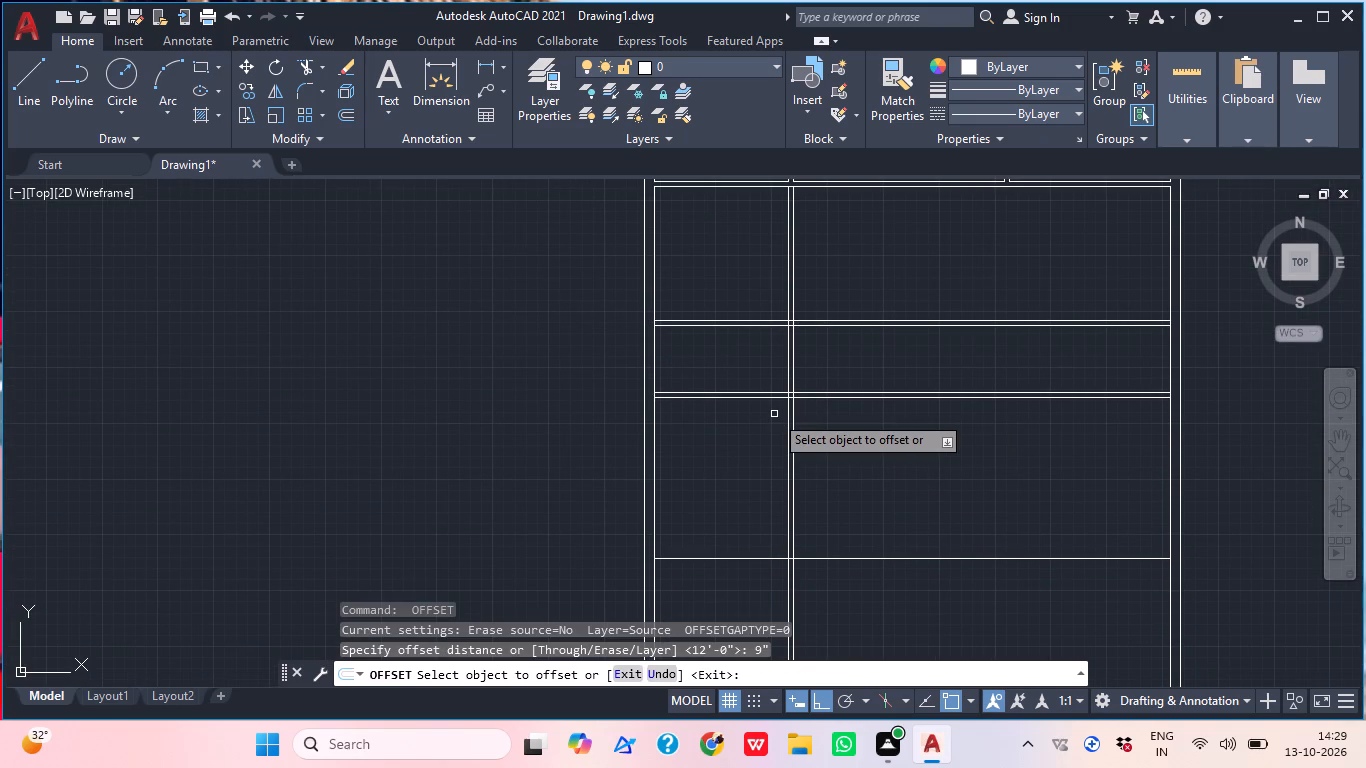
pyautogui.click(749, 559)
pyautogui.click(749, 584)
pyautogui.moveTo(739, 571); pyautogui.dragTo(718, 525, button='middle')
pyautogui.press('Escape')
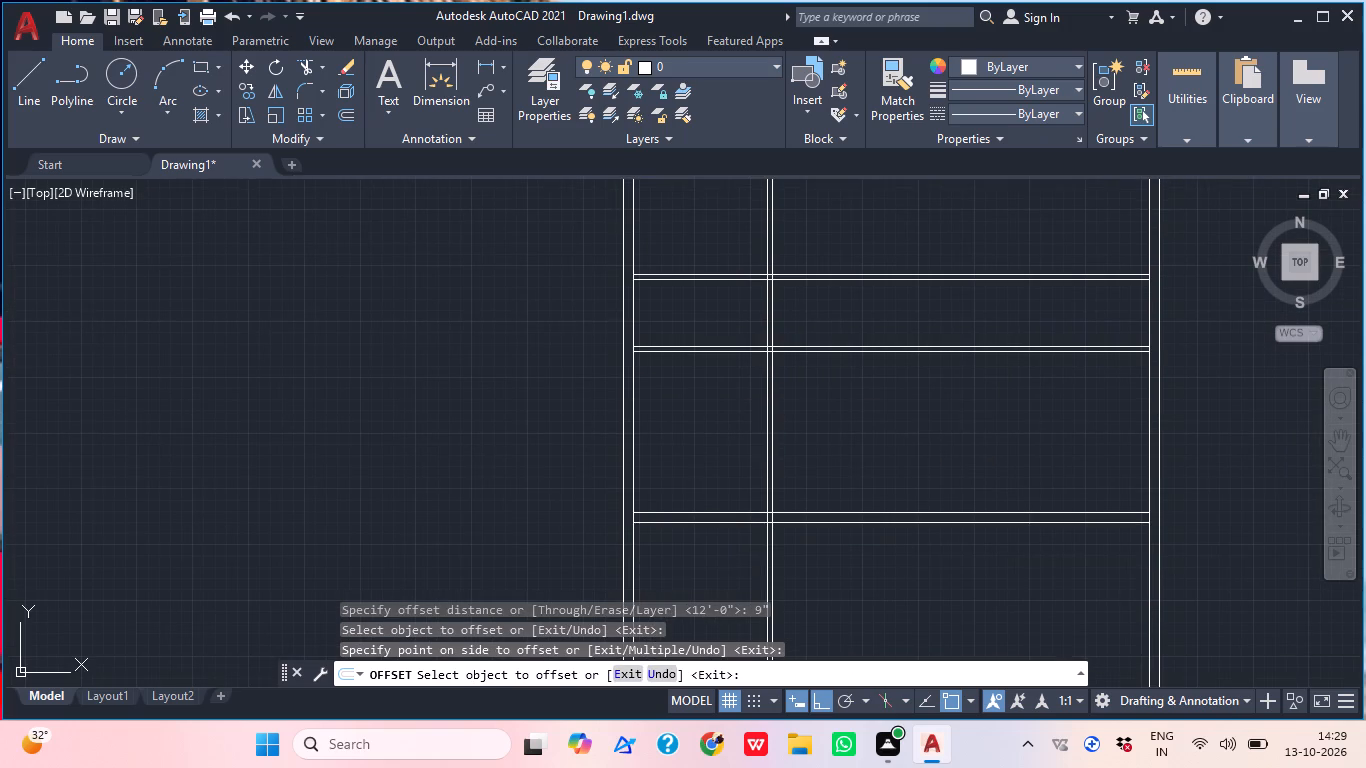
# Trim the vertical partition's two lines where they run below the bottom outer wall.
pyautogui.write('tr')
pyautogui.press('space')
pyautogui.click(880, 549)
pyautogui.click(672, 590)
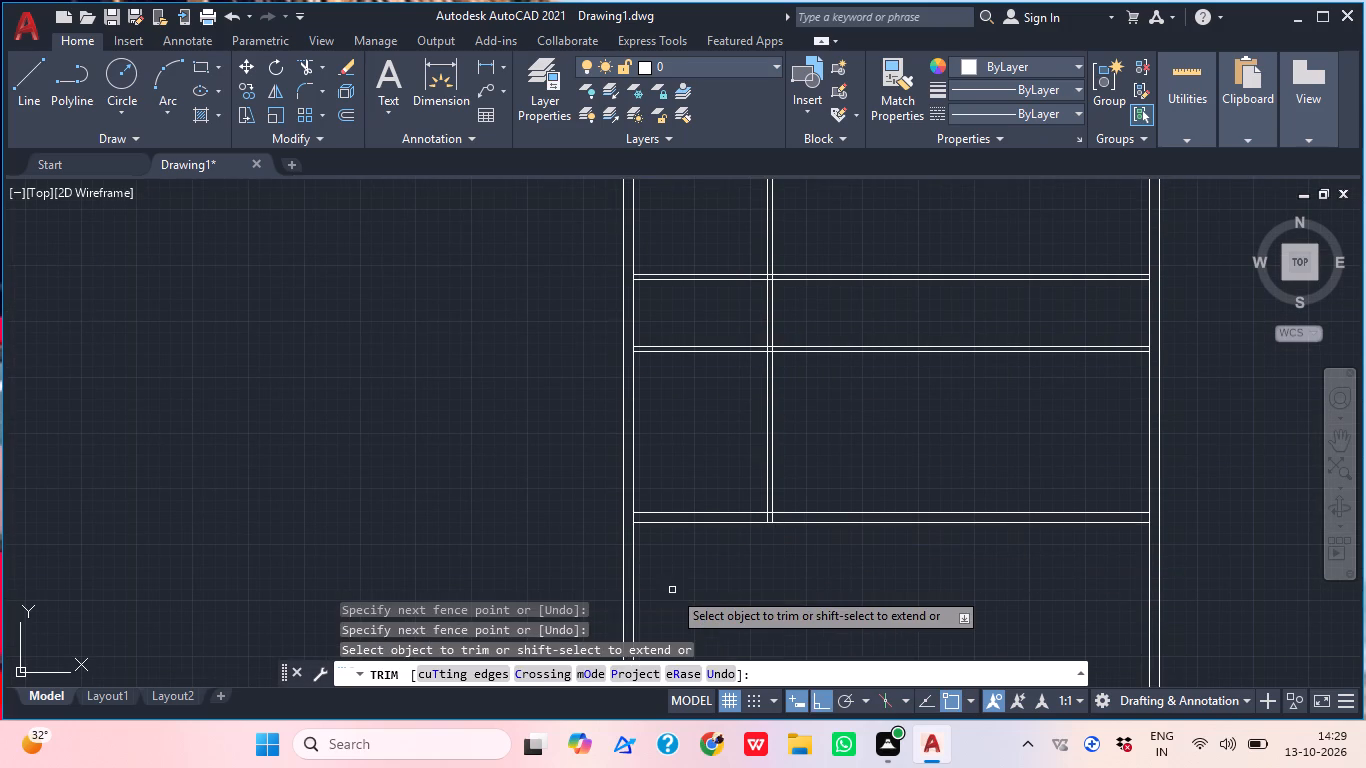
pyautogui.press('Escape')
# Extend both bottom wall lines at each end to the outer faces of the left and right outer walls.
pyautogui.write('ex')
pyautogui.press('space')
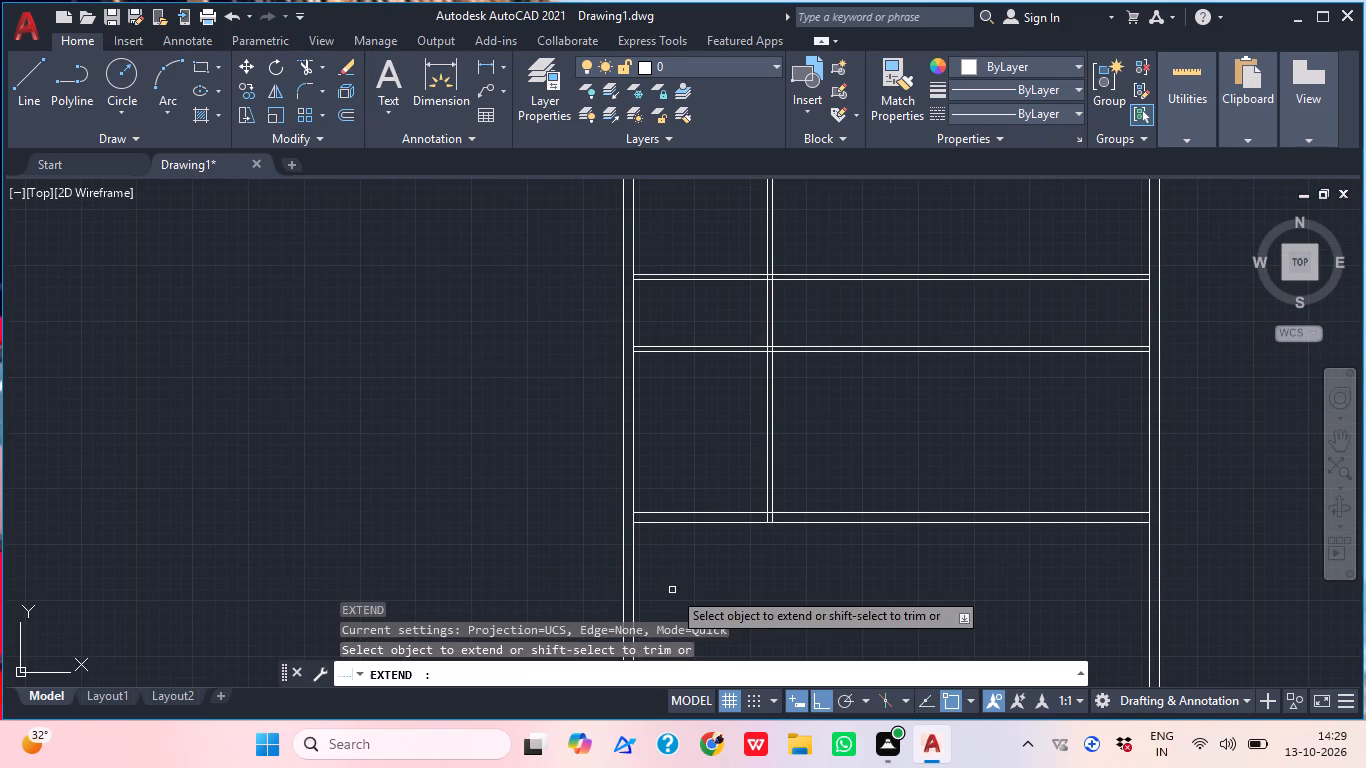
pyautogui.click(672, 567)
pyautogui.click(648, 423)
pyautogui.click(994, 517)
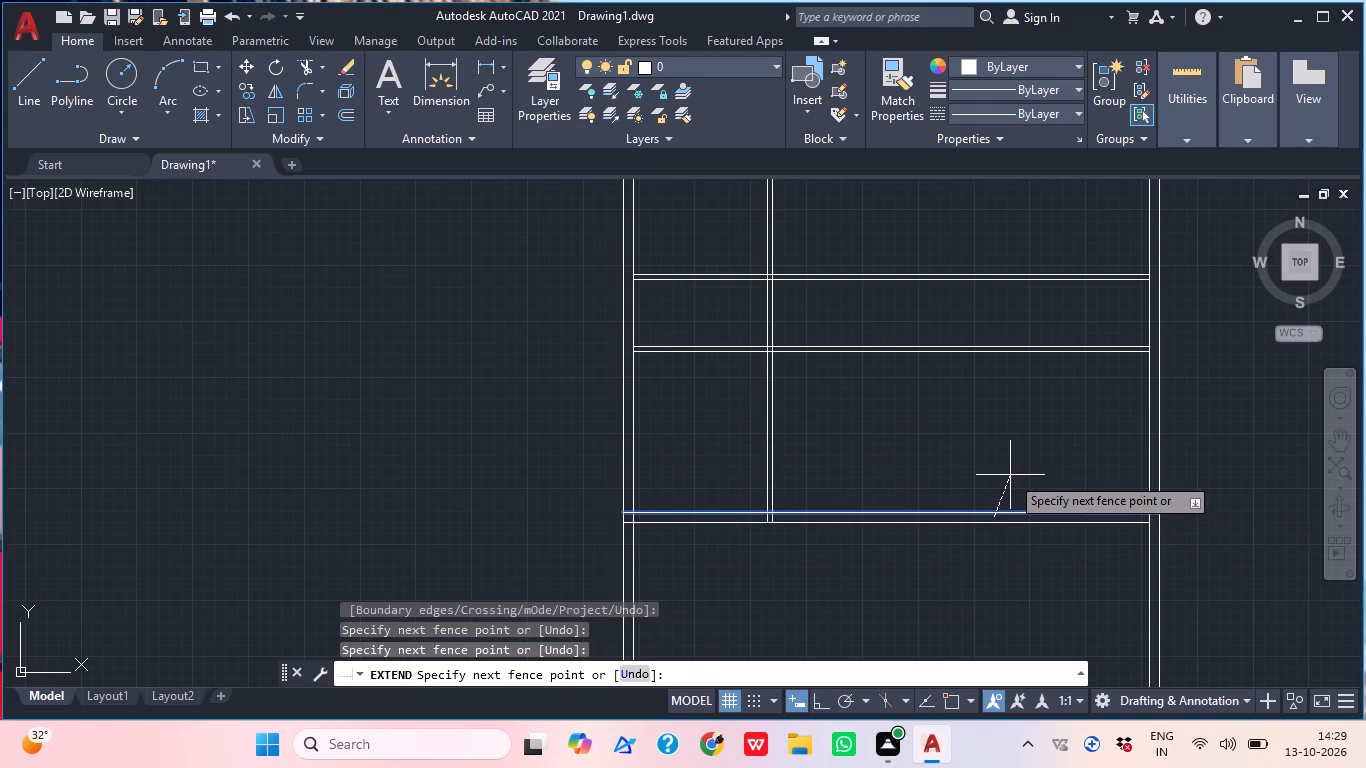
pyautogui.click(1010, 475)
pyautogui.click(1028, 575)
pyautogui.click(1111, 471)
pyautogui.press('Escape')
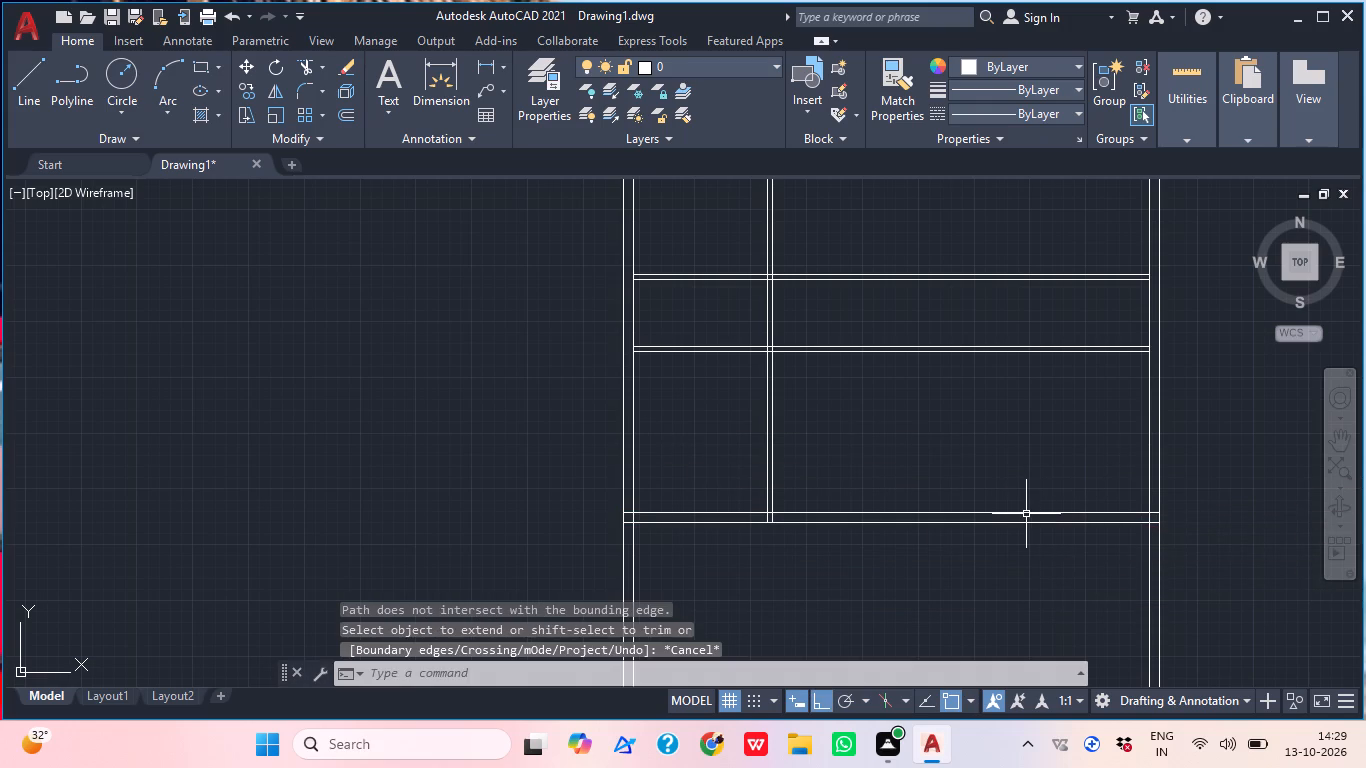
# Trim the left and right outer walls' lines that run below the bottom wall's outer face.
pyautogui.write('tr')
pyautogui.press('space')
pyautogui.click(937, 570)
pyautogui.click(447, 624)
pyautogui.click(915, 508)
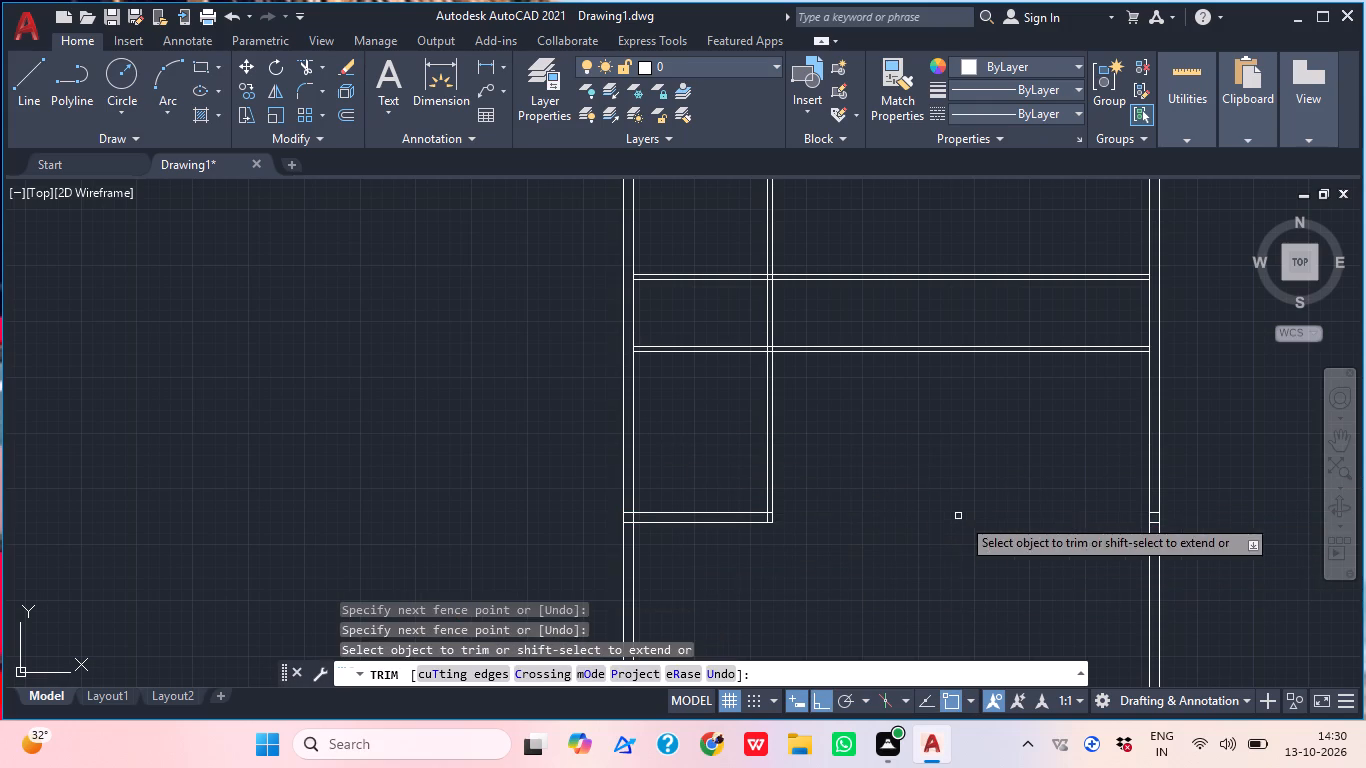
pyautogui.hotkey('ctrl', 'z')
pyautogui.click(648, 569)
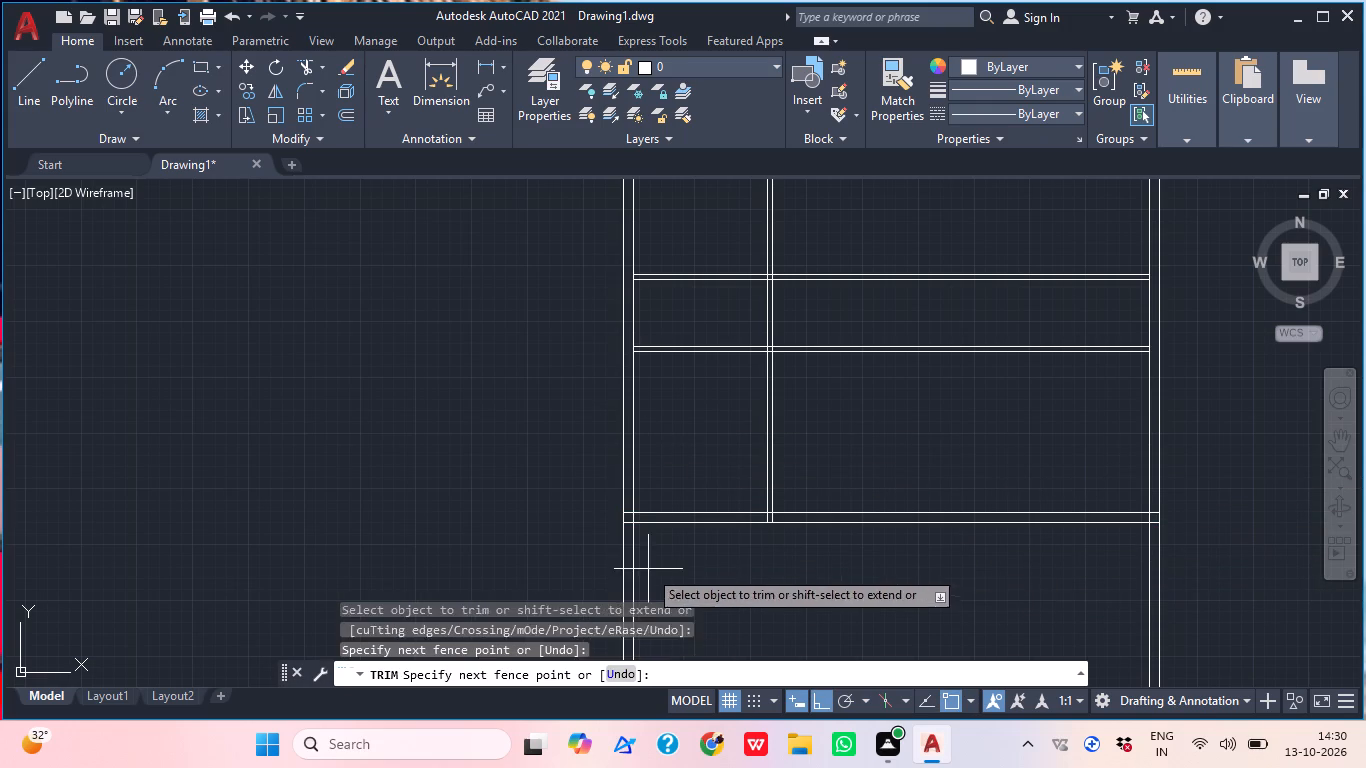
pyautogui.click(596, 568)
pyautogui.moveTo(905, 591); pyautogui.dragTo(1020, 580)
pyautogui.click(1282, 552)
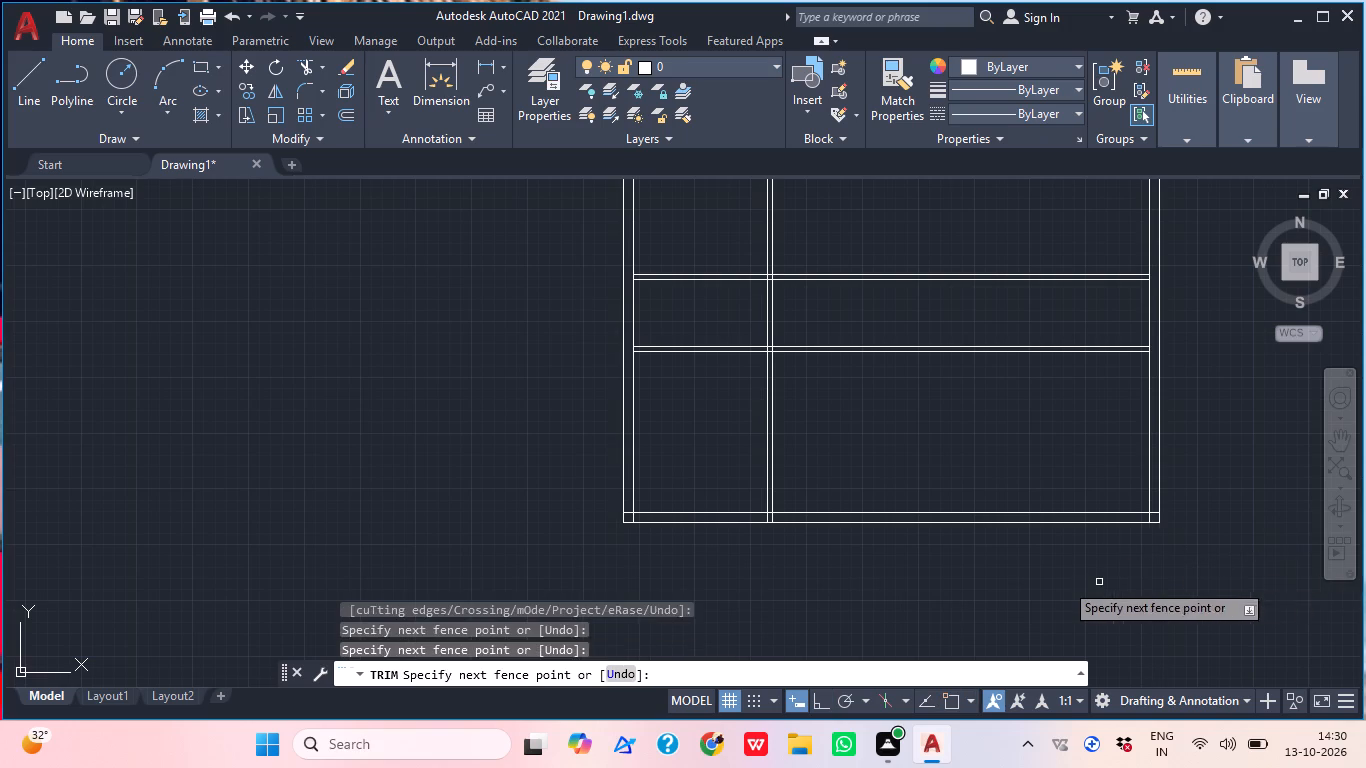
pyautogui.click(1099, 582)
pyautogui.press('Escape')
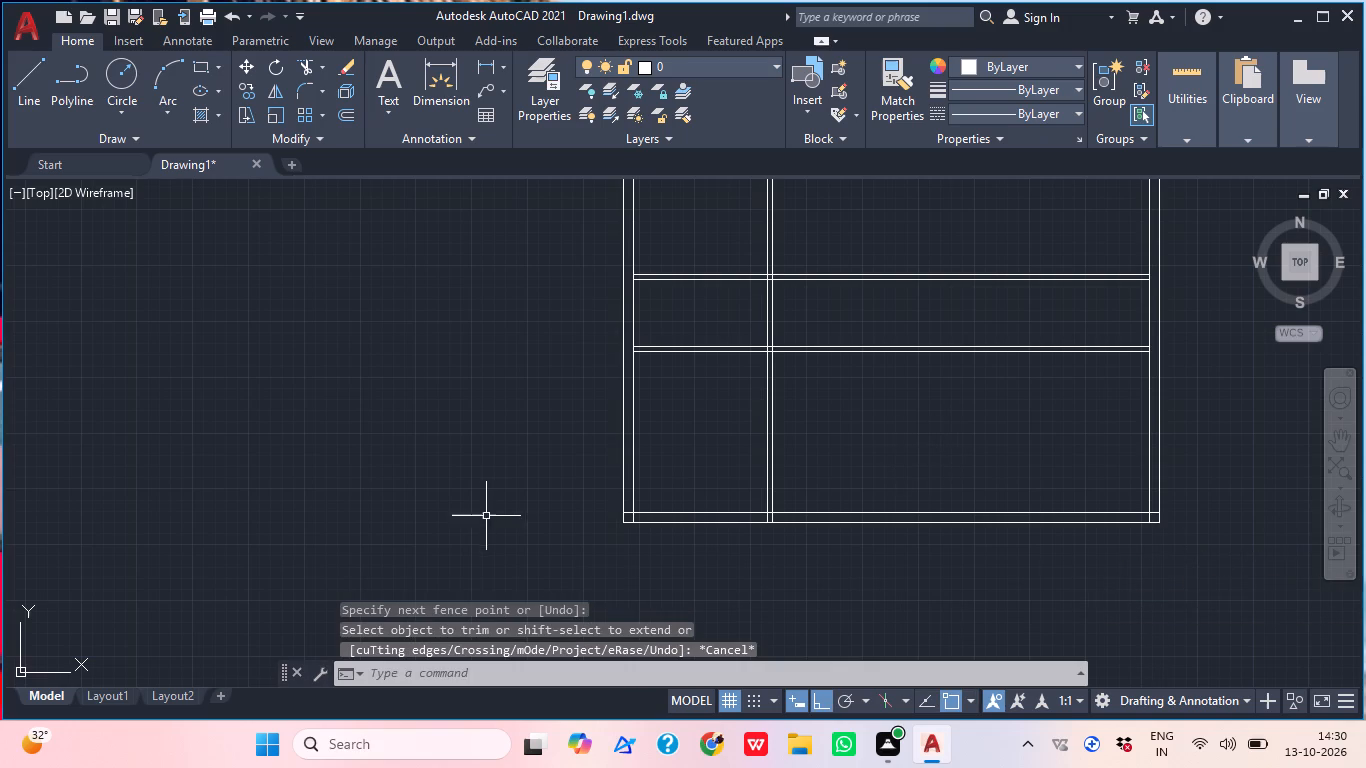
# Trim the overlapping inner-face lines inside the floor plan's bottom-left outer wall corner.
pyautogui.press('t')
pyautogui.press('r')
pyautogui.press('space')
pyautogui.scroll(2, 664, 504)
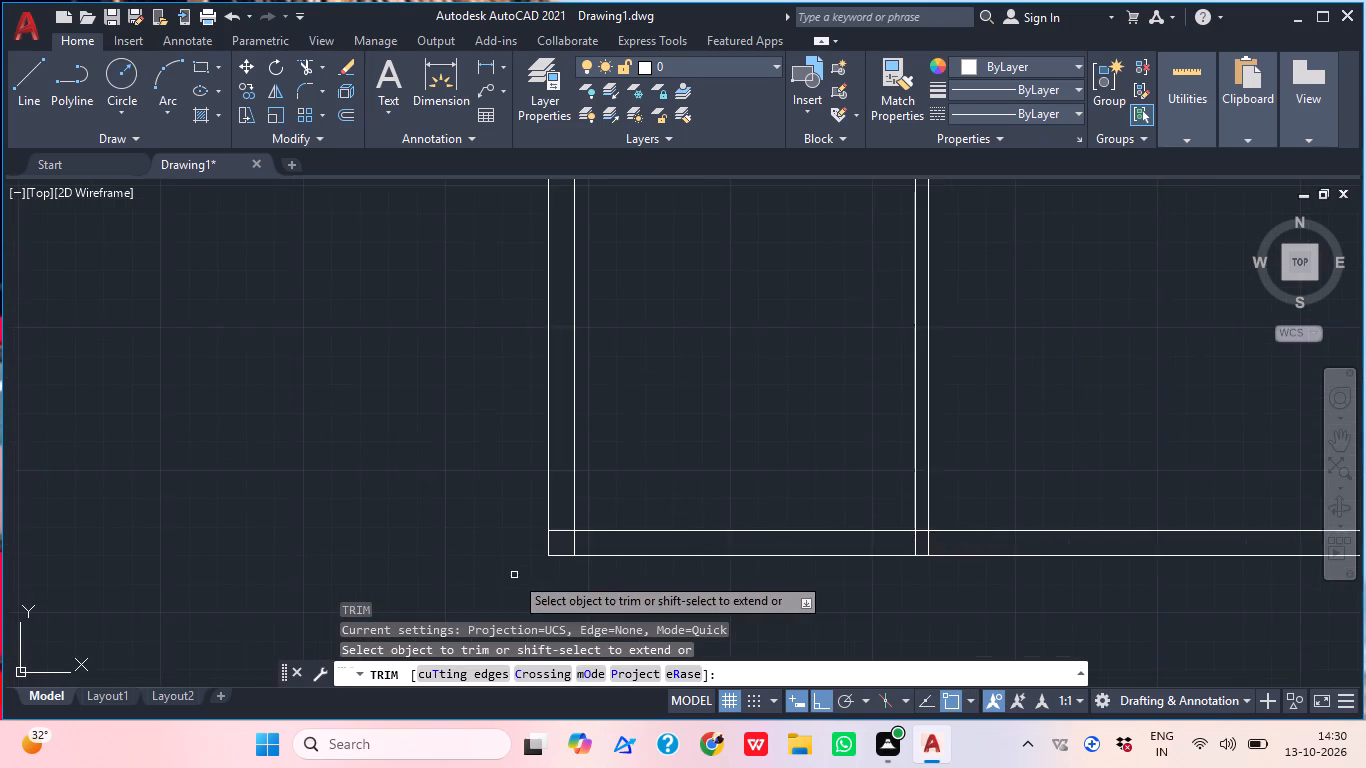
pyautogui.scroll(1, 514, 575)
pyautogui.click(602, 531)
pyautogui.click(627, 530)
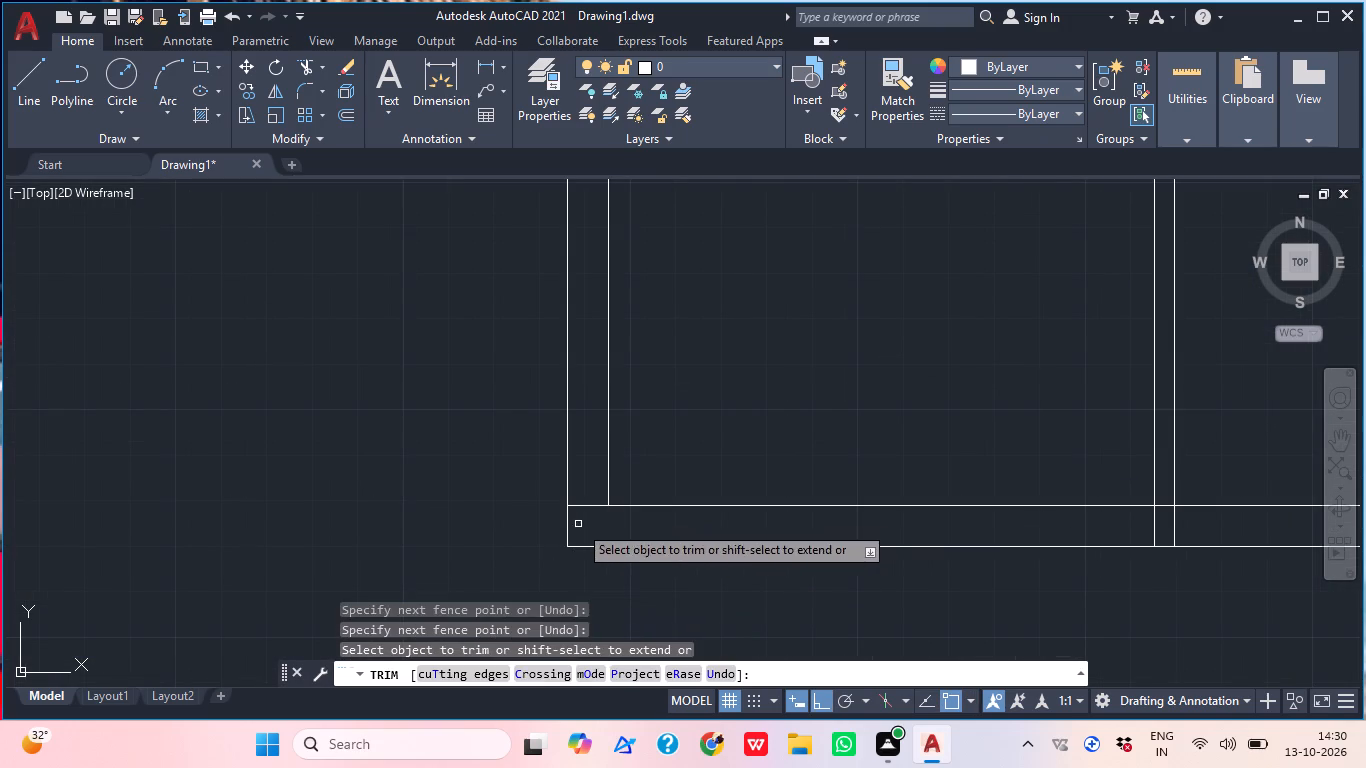
pyautogui.click(578, 523)
pyautogui.click(586, 484)
# Trim the left outer wall's inner face between the third horizontal partition's two lines to open the junction.
pyautogui.scroll(-2, 586, 484)
pyautogui.moveTo(563, 356); pyautogui.dragTo(528, 605, button='middle')
pyautogui.scroll(-1, 542, 574)
pyautogui.scroll(1, 561, 513)
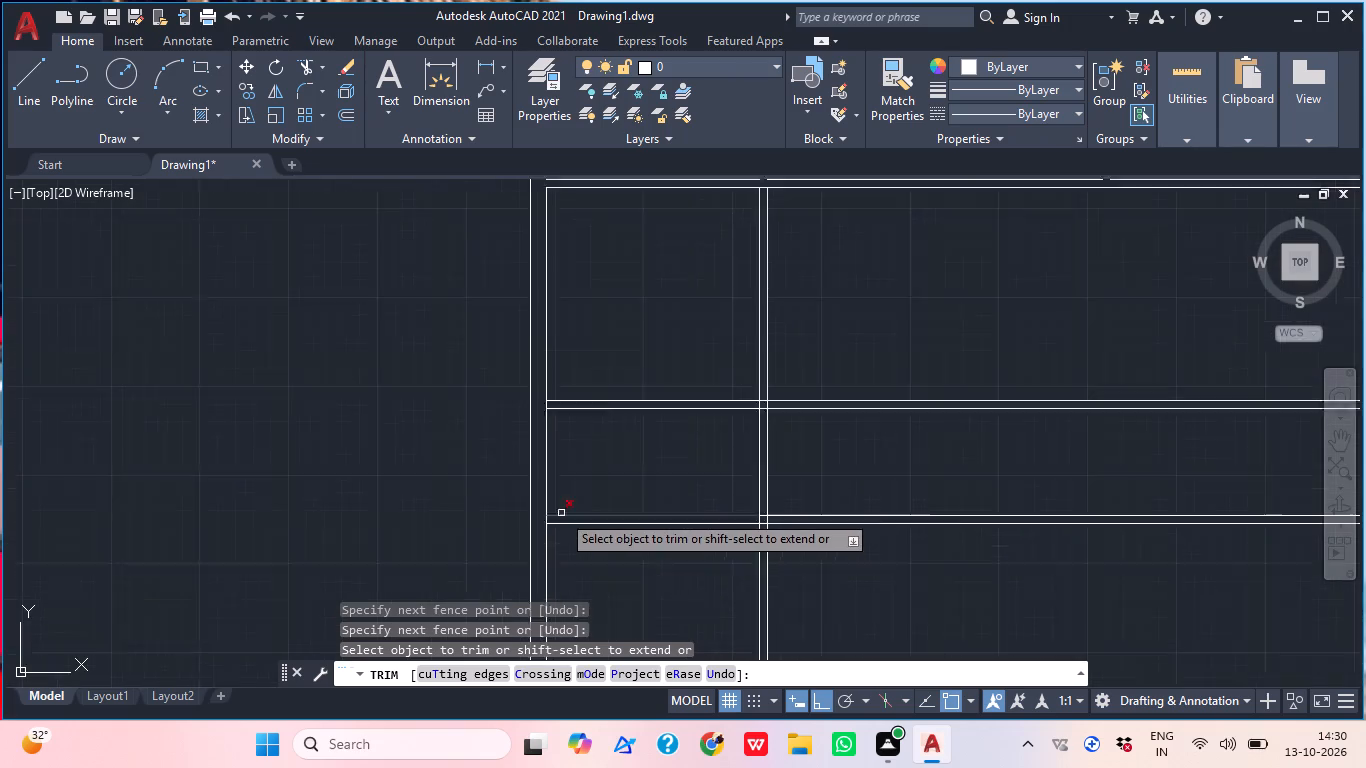
pyautogui.scroll(2, 561, 513)
pyautogui.moveTo(542, 527); pyautogui.dragTo(550, 504, button='middle')
pyautogui.scroll(2, 550, 504)
pyautogui.click(550, 504)
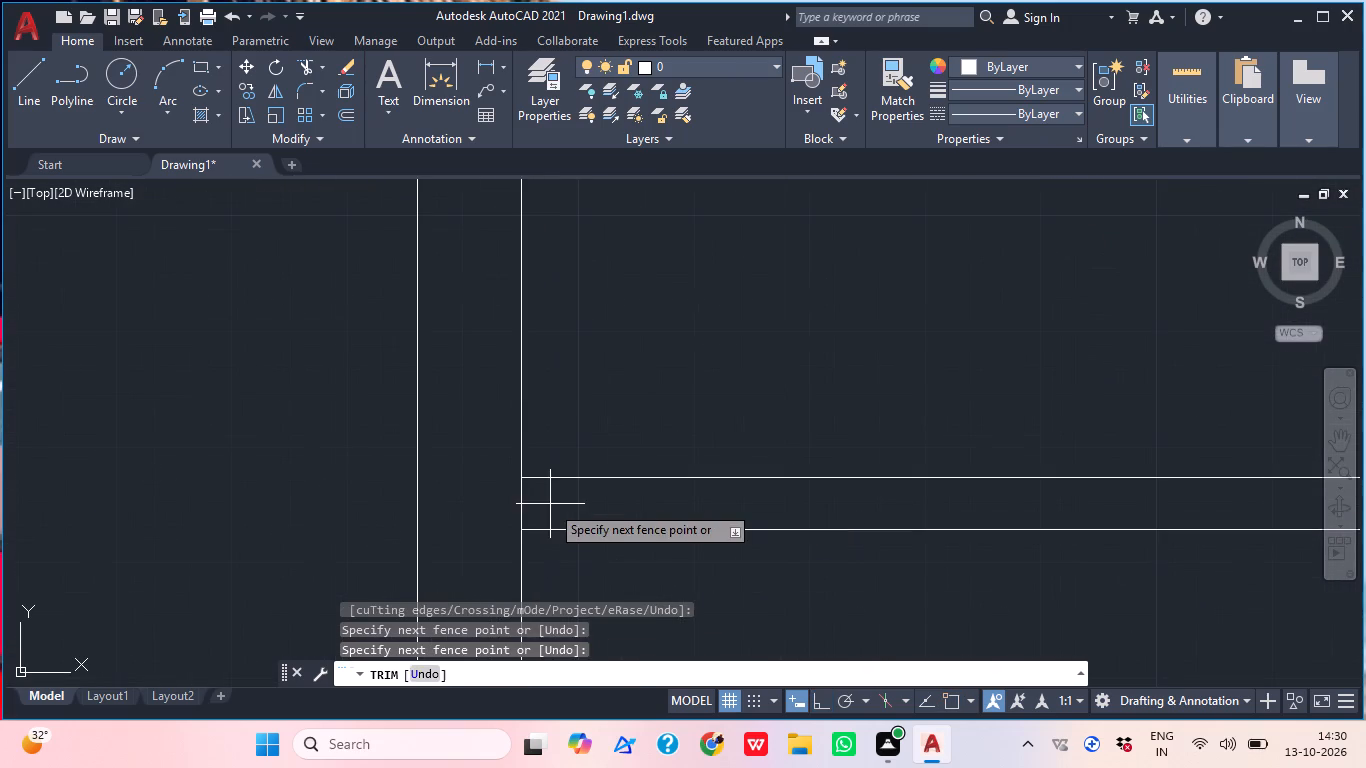
pyautogui.click(500, 504)
pyautogui.scroll(-5, 700, 343)
pyautogui.press('Escape')
# Trim away the vertical partition below the third horizontal partition, including its leftover stubs inside the bottom outer wall.
pyautogui.write('tr')
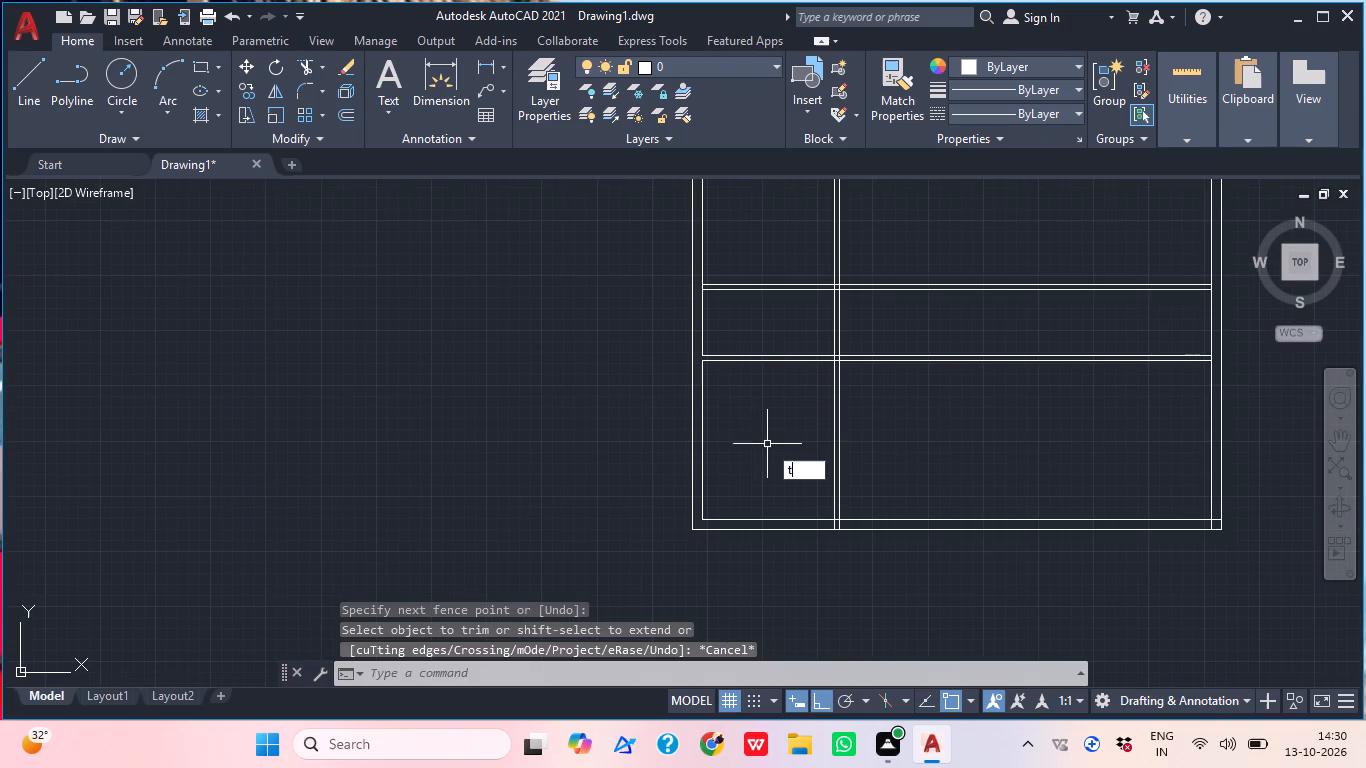
pyautogui.press('space')
pyautogui.moveTo(854, 457); pyautogui.dragTo(842, 459)
pyautogui.click(799, 446)
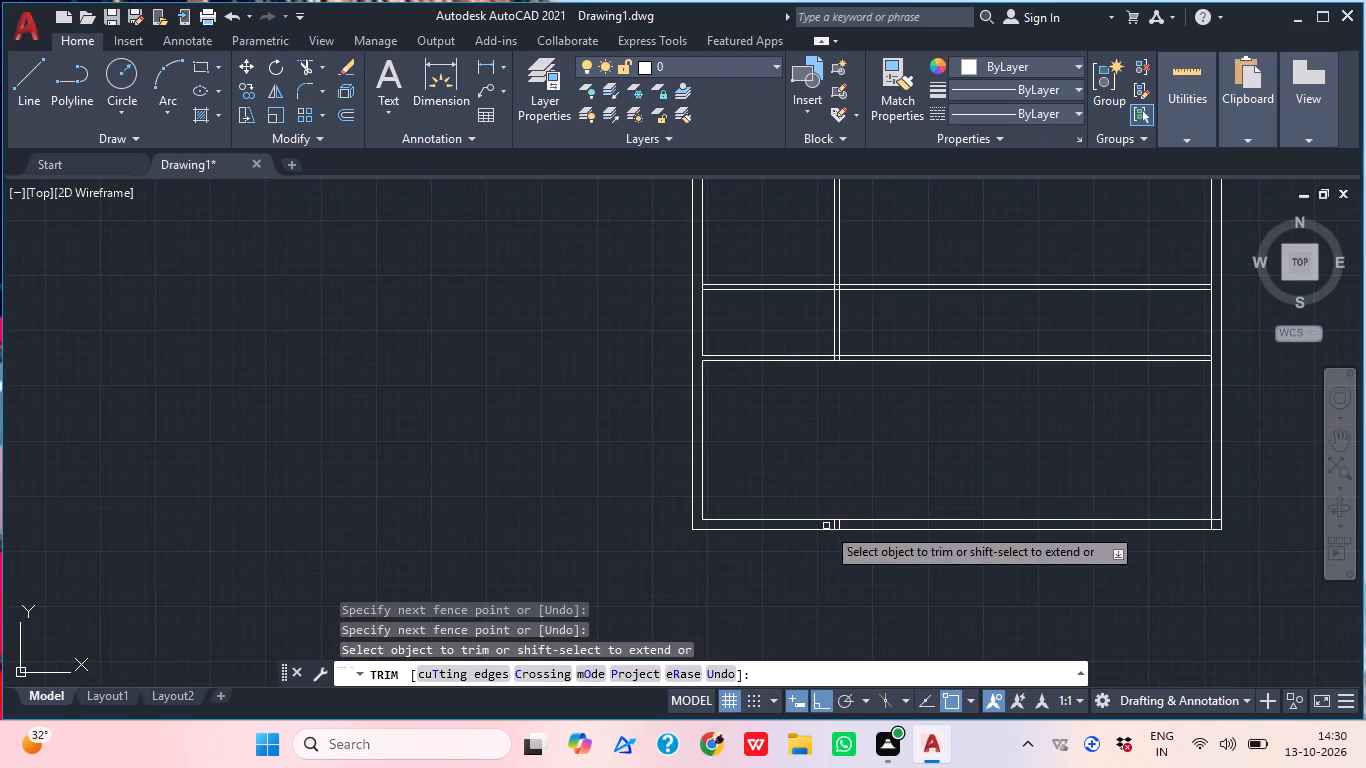
pyautogui.scroll(3, 832, 528)
pyautogui.click(845, 505)
pyautogui.click(840, 519)
pyautogui.click(841, 519)
pyautogui.click(877, 518)
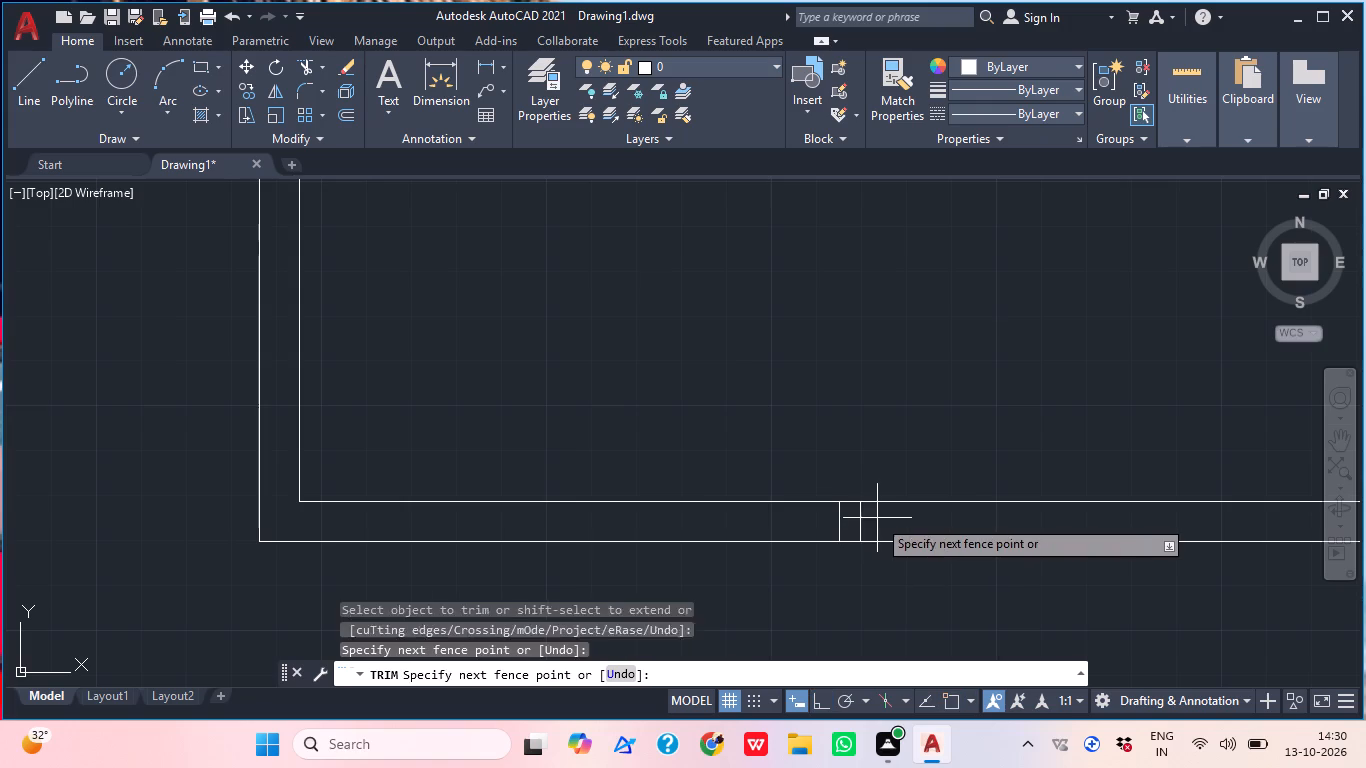
pyautogui.click(811, 521)
pyautogui.scroll(-4, 820, 490)
pyautogui.moveTo(782, 491); pyautogui.dragTo(702, 544, button='middle')
pyautogui.press('Escape')
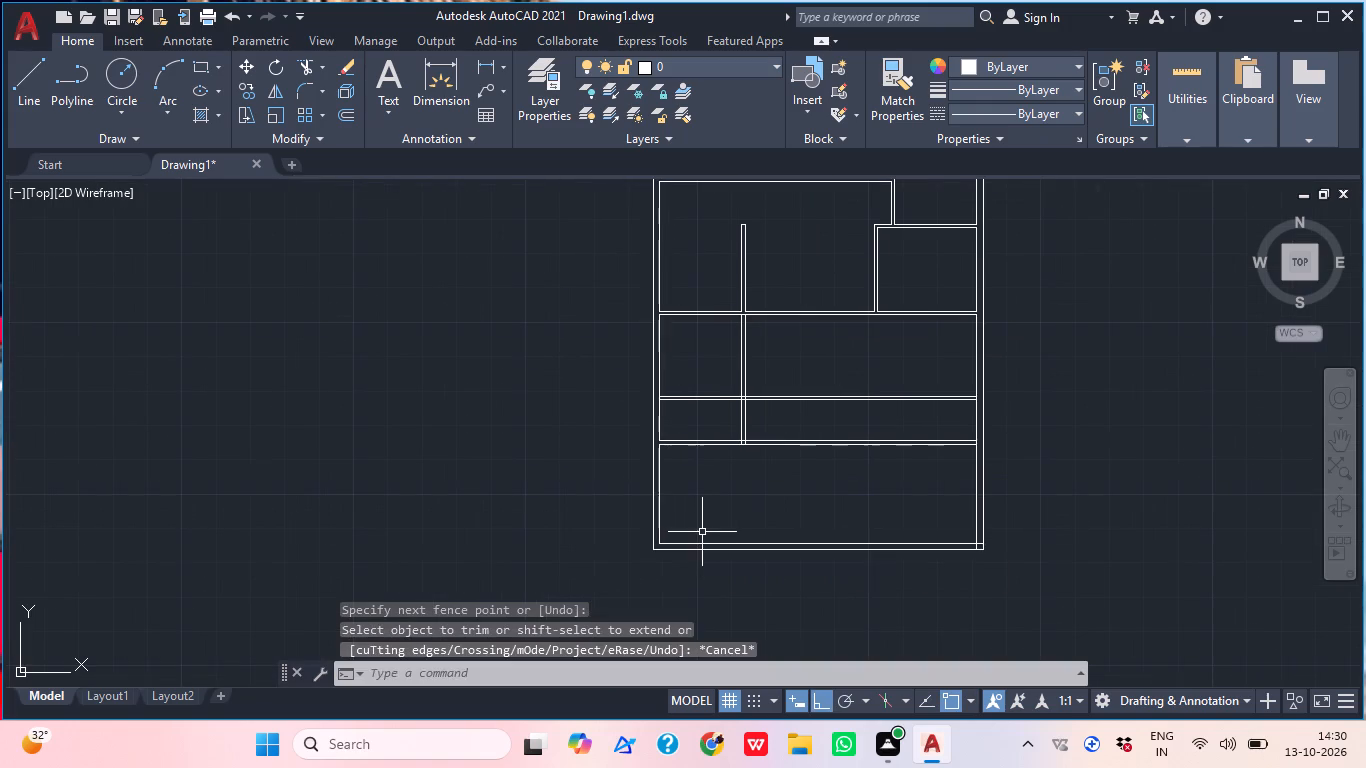
# Offset the left outer wall's inner face 12'9" to the right within the bottom room.
pyautogui.press('o')
pyautogui.press('space')
pyautogui.write("12'09")
pyautogui.press('BackSpace')
pyautogui.press('BackSpace')
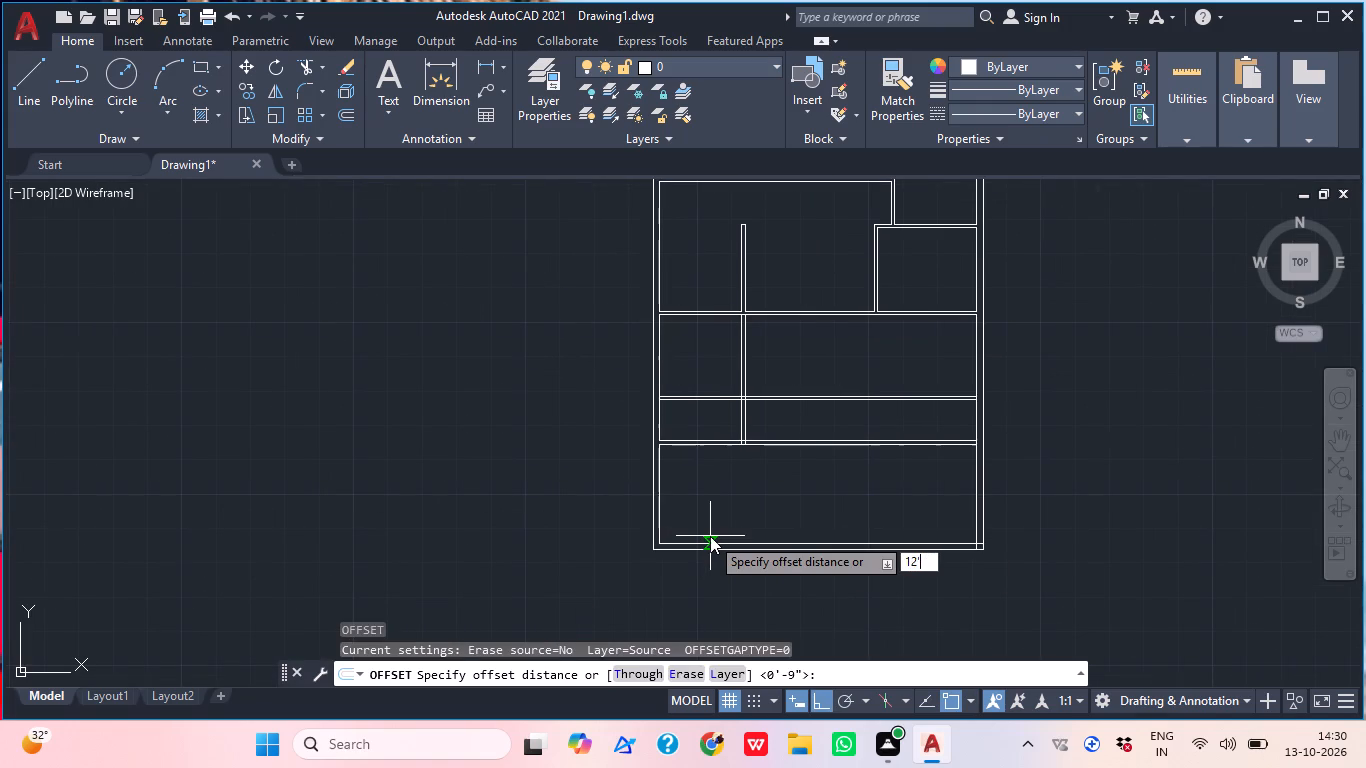
pyautogui.write('9"')
pyautogui.press('Return')
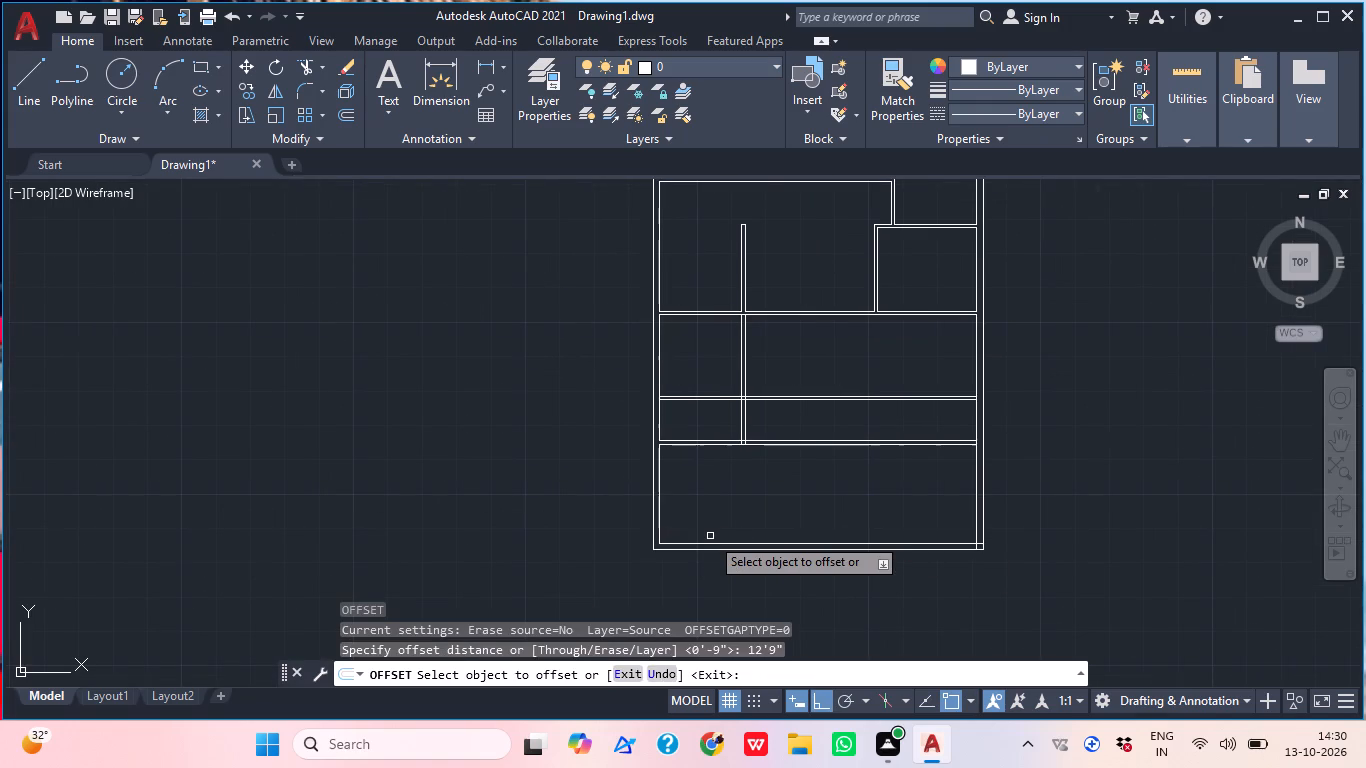
pyautogui.scroll(2, 710, 536)
pyautogui.click(626, 495)
pyautogui.click(959, 513)
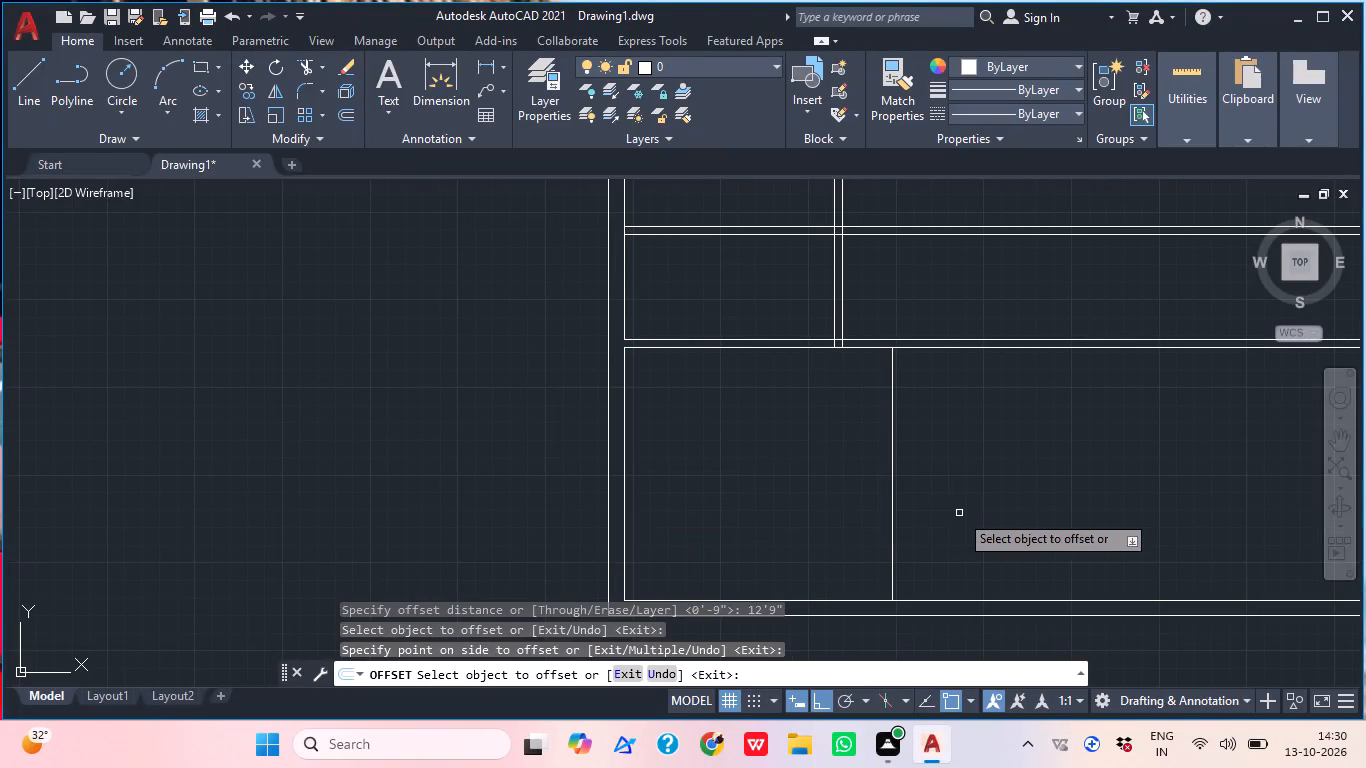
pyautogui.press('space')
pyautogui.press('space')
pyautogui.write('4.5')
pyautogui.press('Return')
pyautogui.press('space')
# Offset the new vertical line in the bottom room 4.5" to the right to form a partition.
pyautogui.press('space')
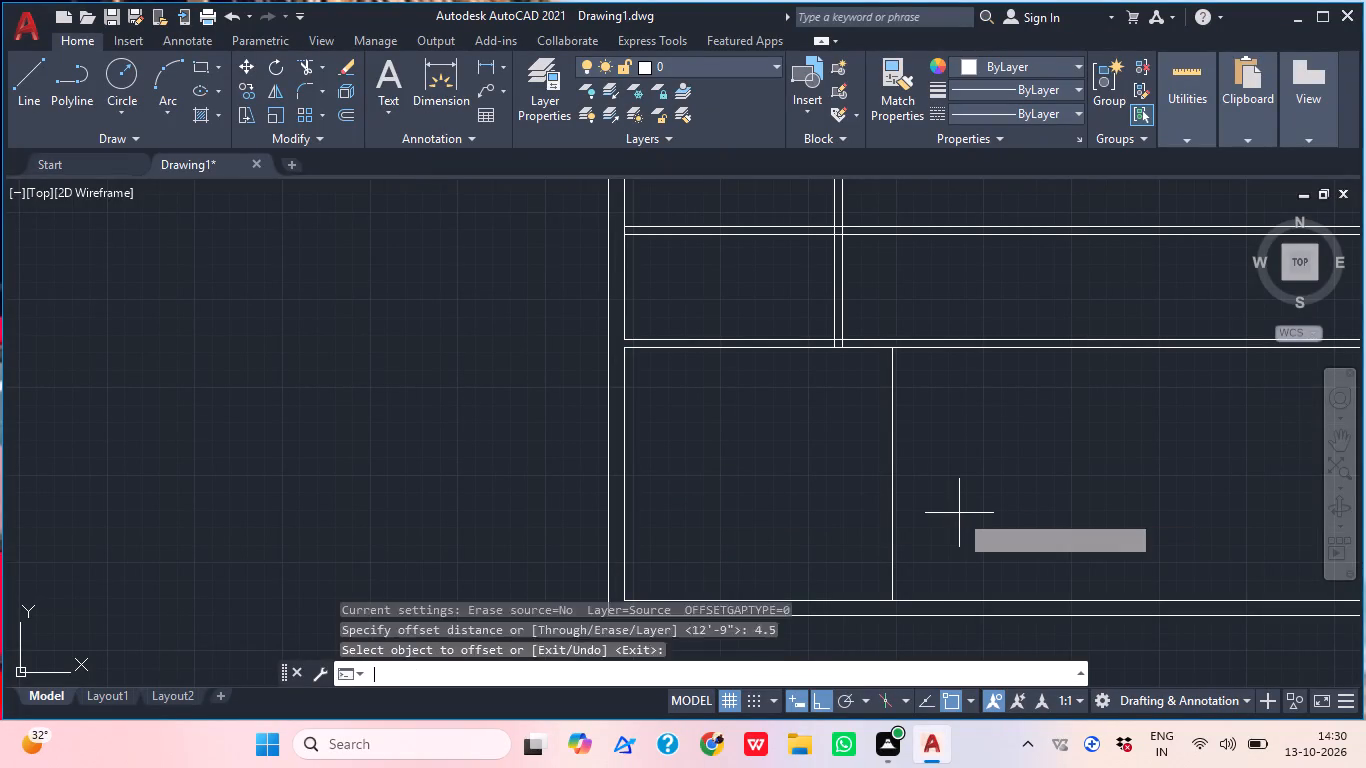
pyautogui.write("4'")
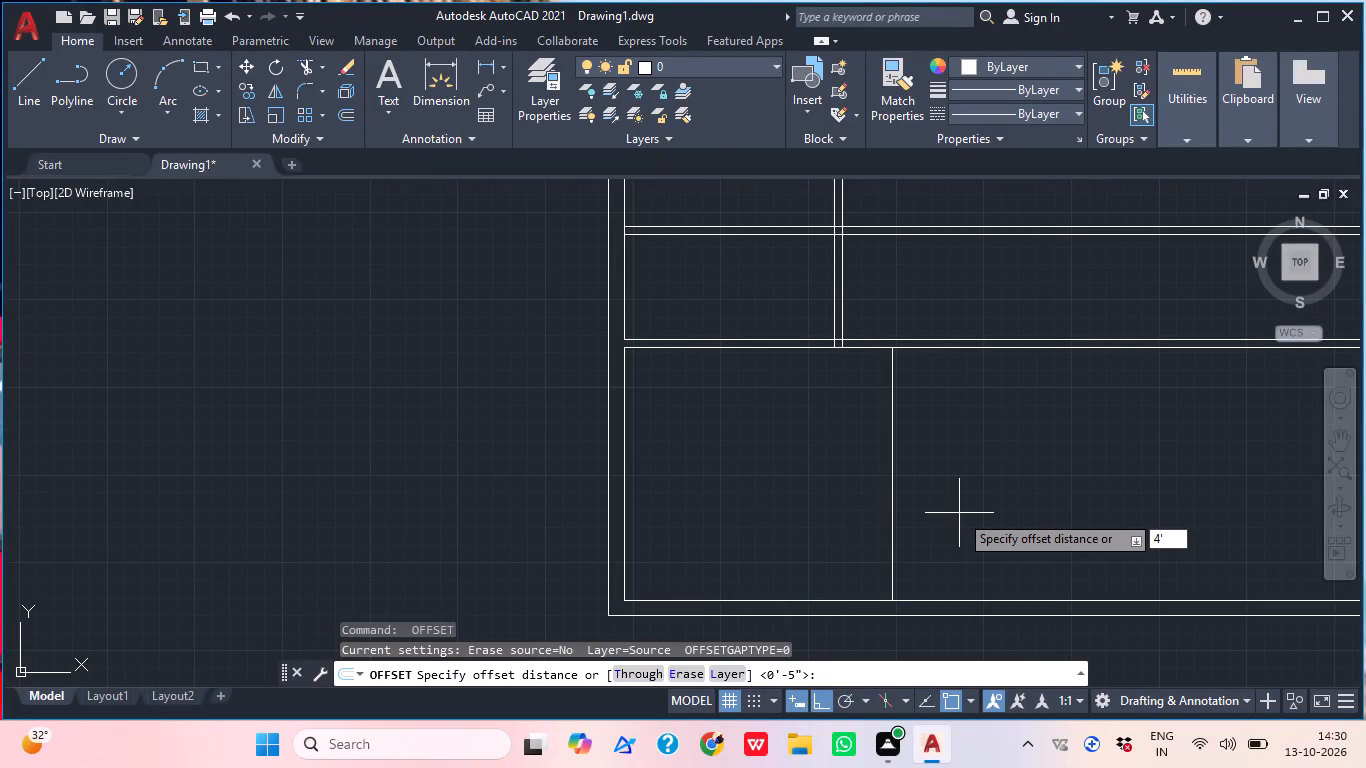
pyautogui.press('BackSpace')
pyautogui.write('.5')
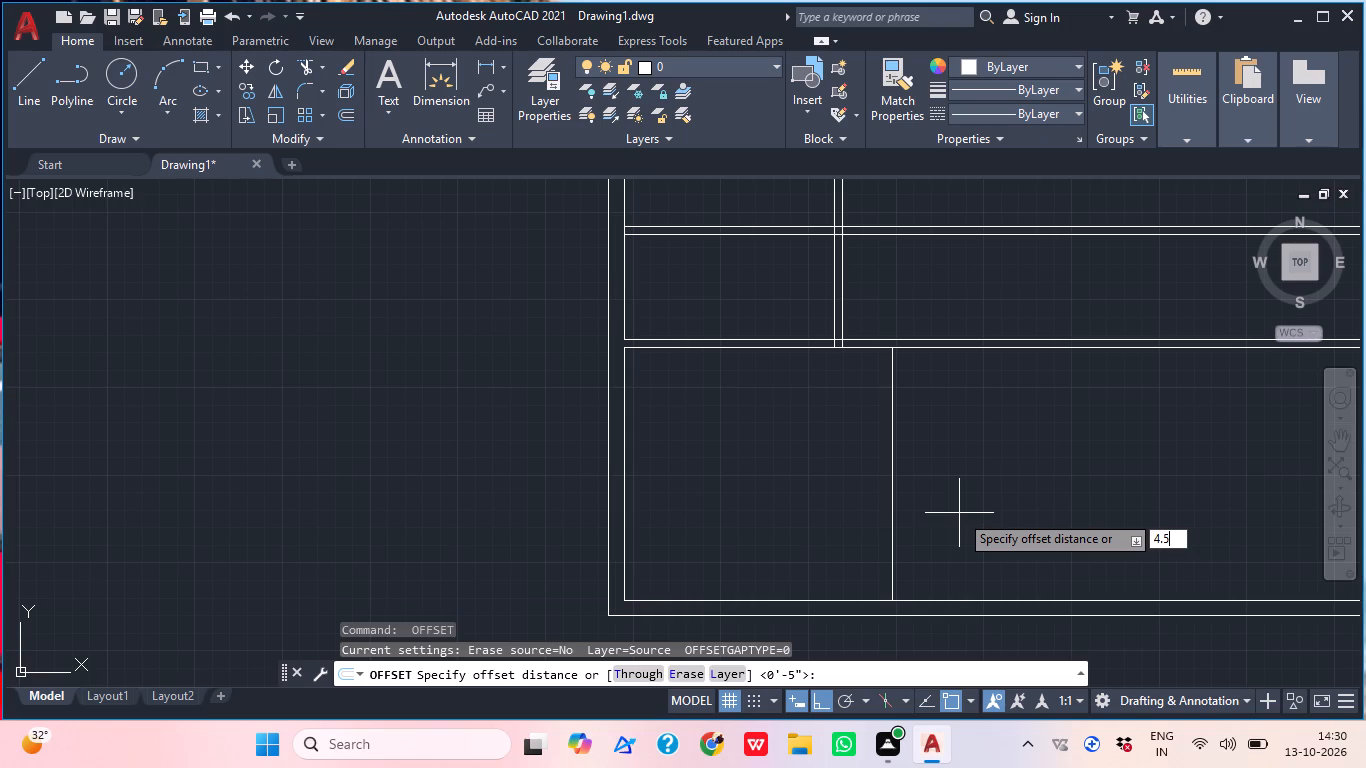
pyautogui.hotkey('shift', '"')
pyautogui.press('Return')
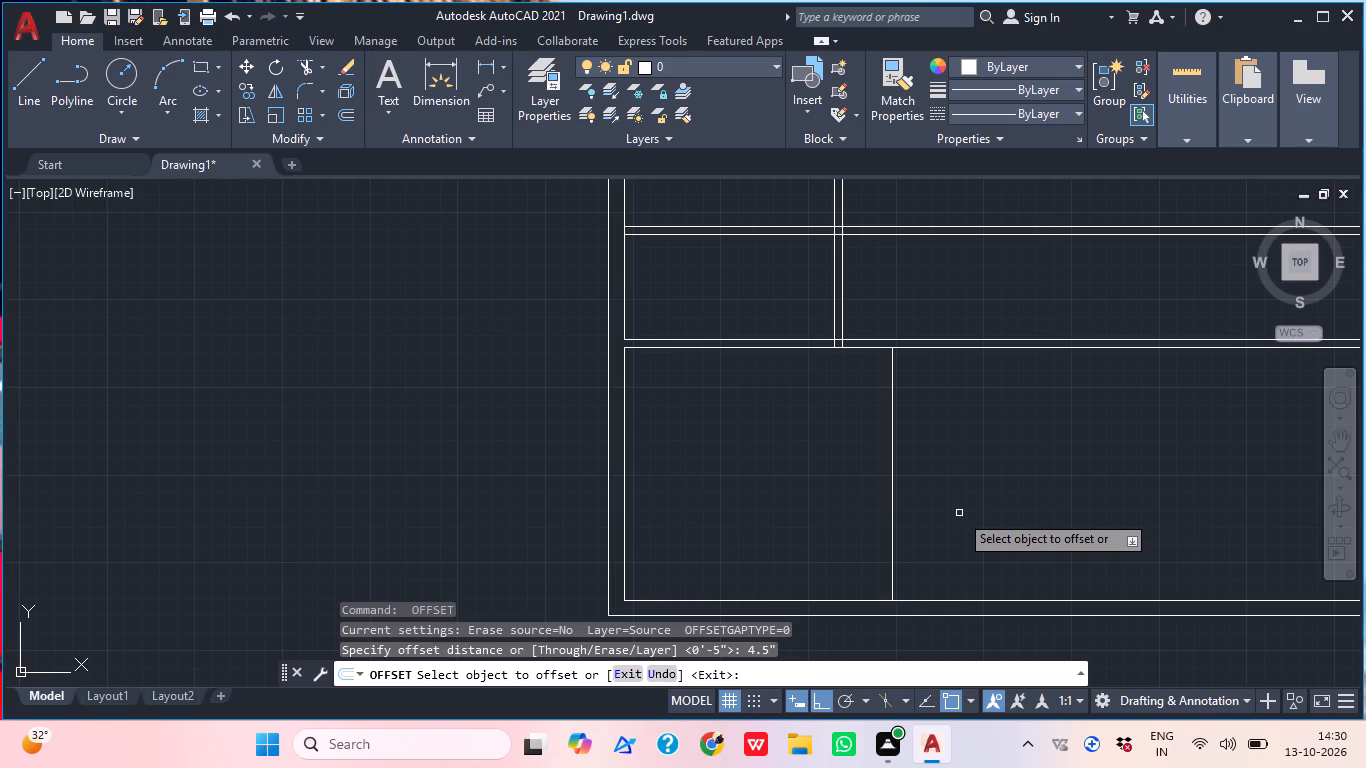
pyautogui.click(894, 504)
pyautogui.click(1095, 462)
pyautogui.moveTo(910, 467); pyautogui.dragTo(775, 494, button='middle')
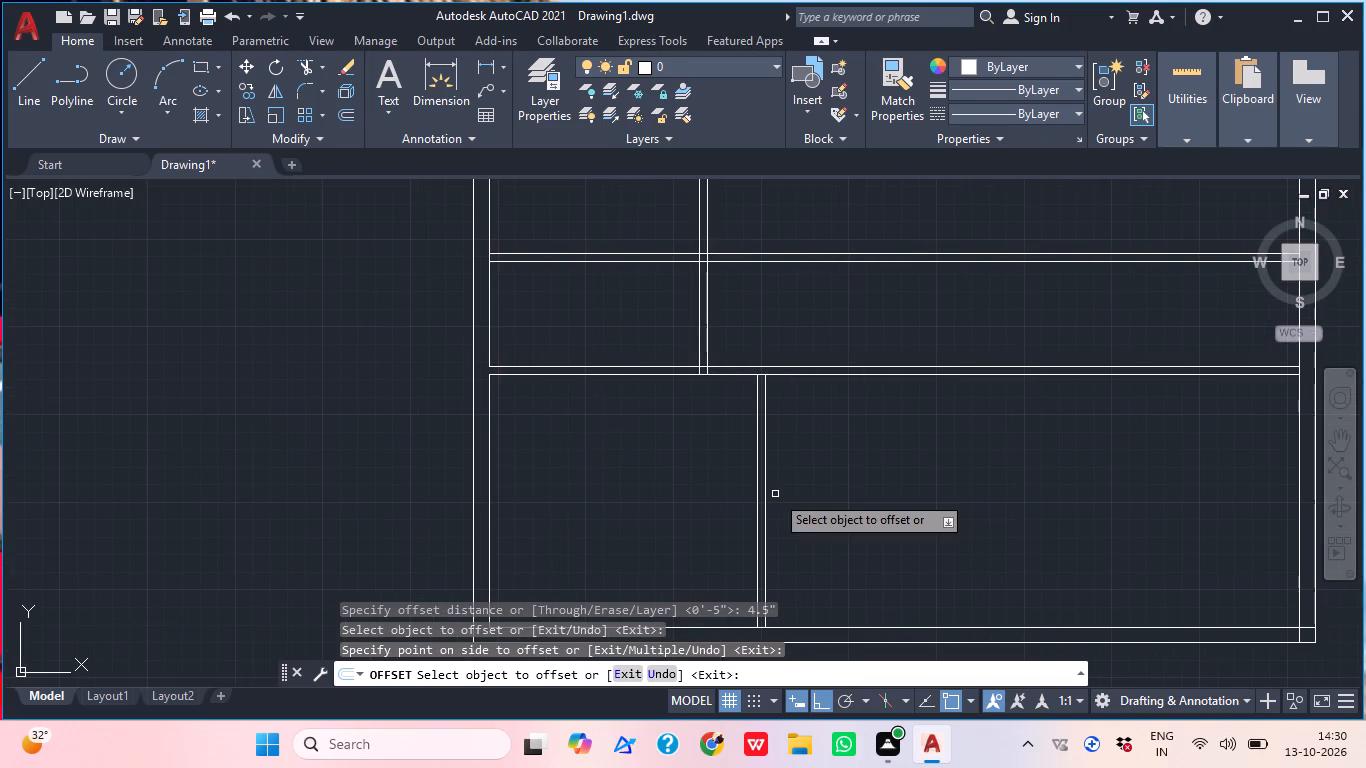
pyautogui.press('Escape')
# Extend both lines of the bottom room's new partition up to the upper line of the third horizontal partition.
pyautogui.write('ex')
pyautogui.press('space')
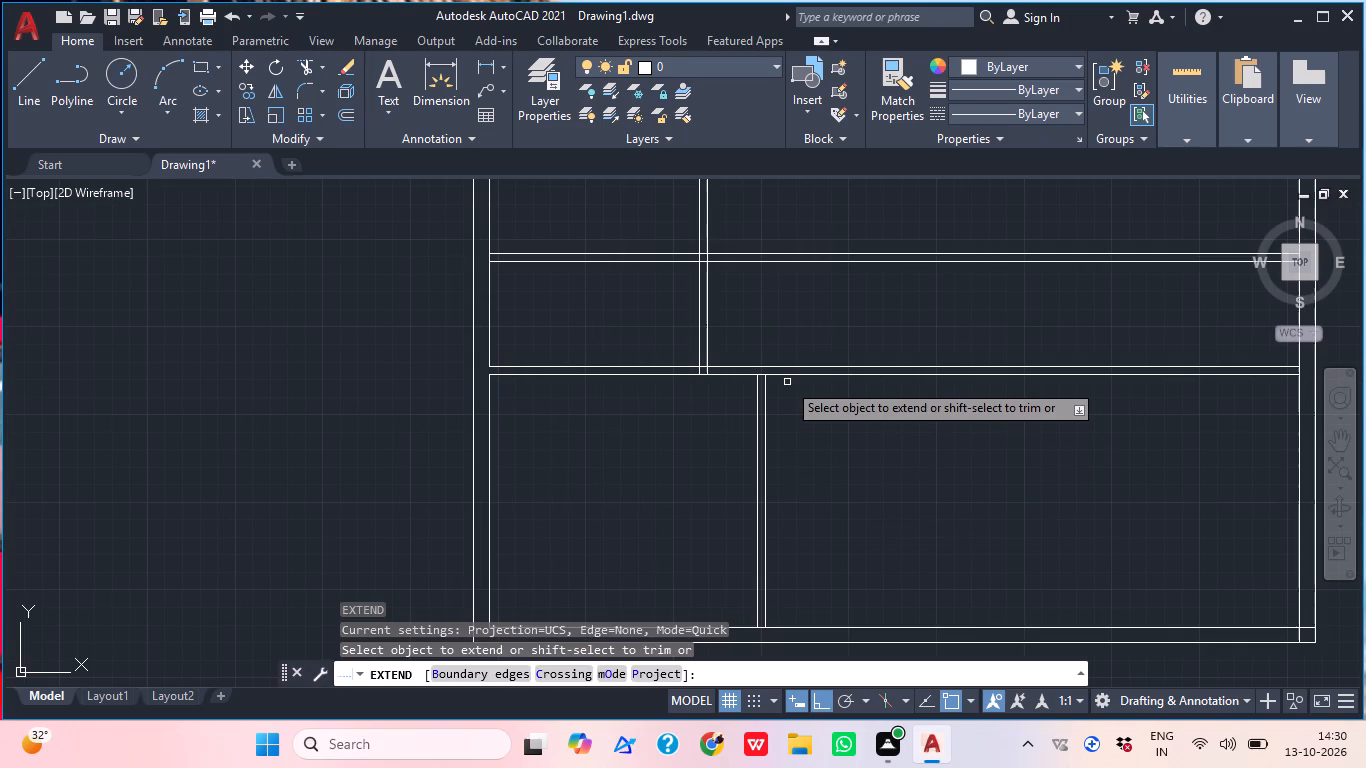
pyautogui.click(788, 395)
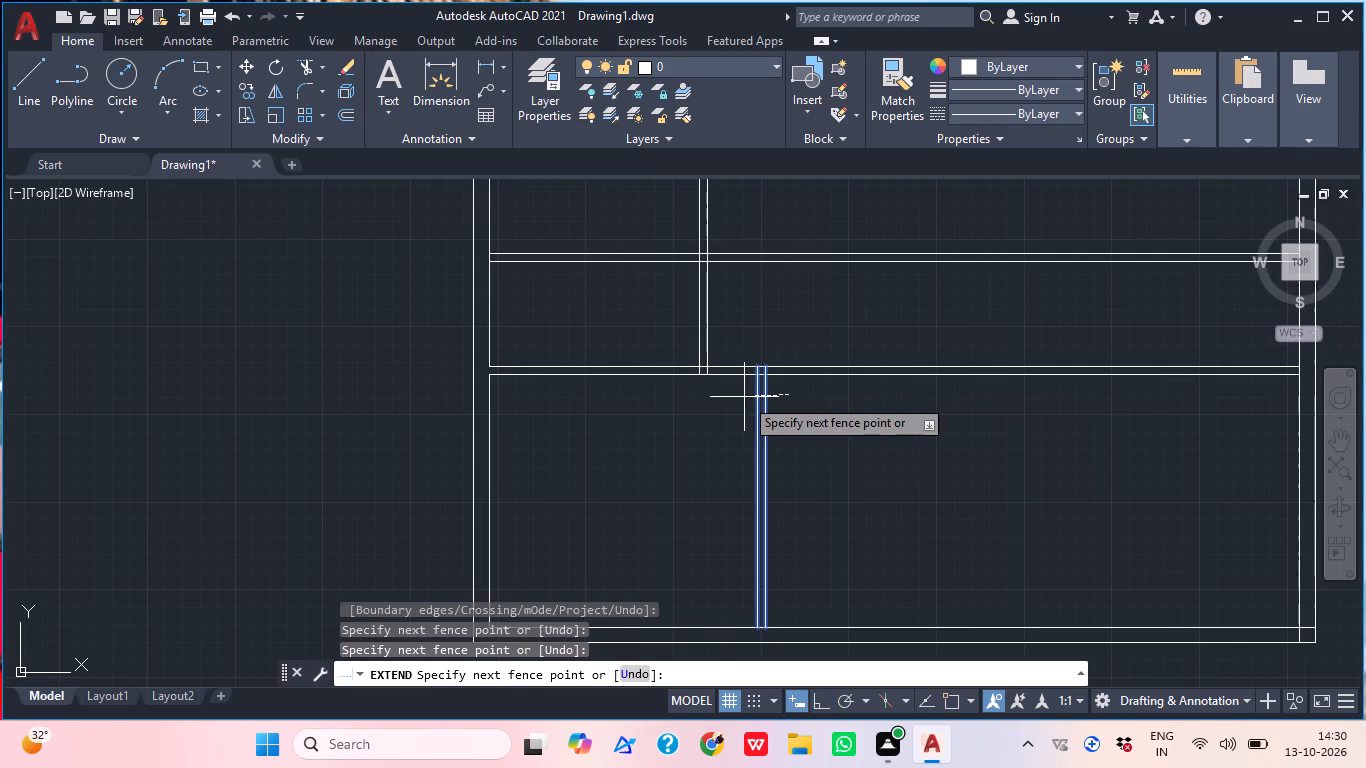
pyautogui.click(744, 397)
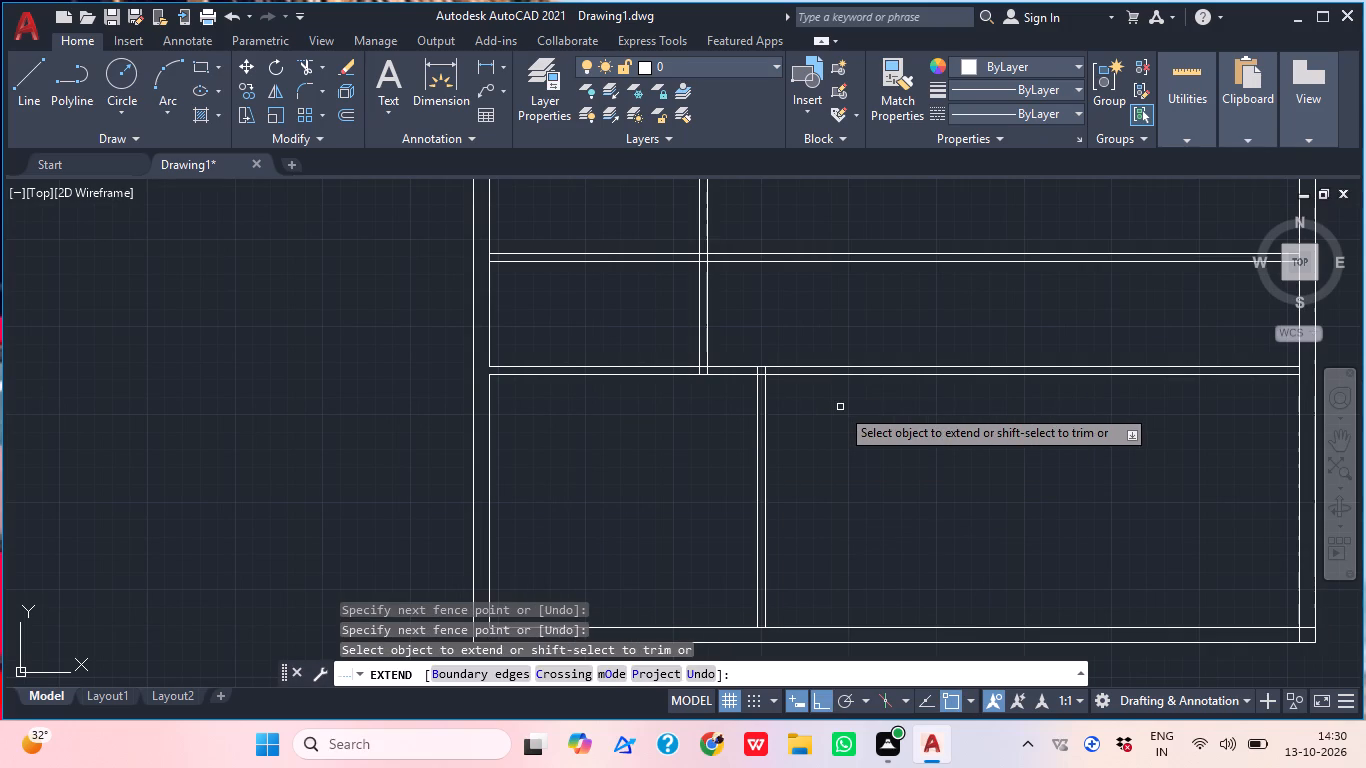
pyautogui.scroll(-2, 840, 407)
pyautogui.moveTo(839, 421); pyautogui.dragTo(715, 426, button='middle')
pyautogui.press('Escape')
# Trim the bottom outer wall's inner face between the new partition's two lines to open the junction.
pyautogui.moveTo(805, 476); pyautogui.dragTo(752, 462, button='middle')
pyautogui.scroll(1, 729, 487)
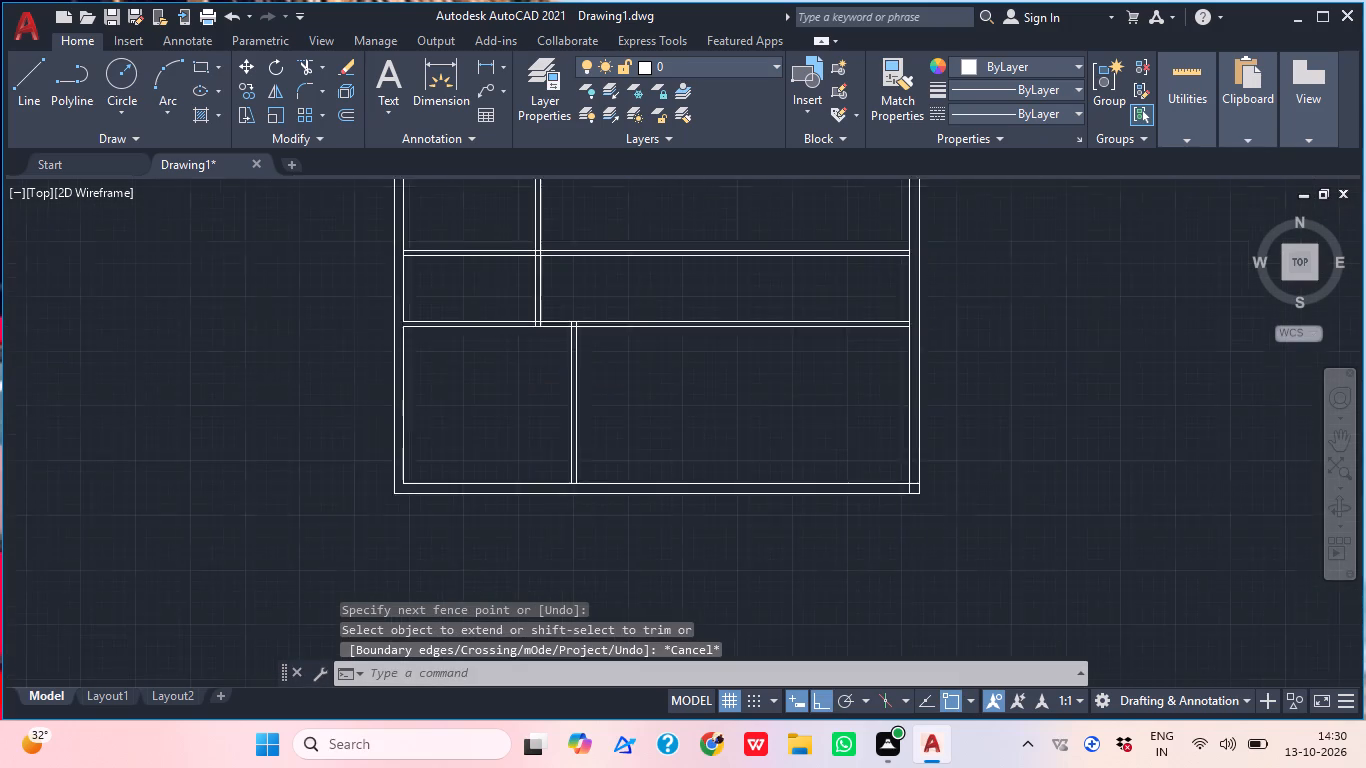
pyautogui.scroll(1, 729, 487)
pyautogui.moveTo(776, 523); pyautogui.dragTo(793, 523, button='middle')
pyautogui.write('tr')
pyautogui.press('space')
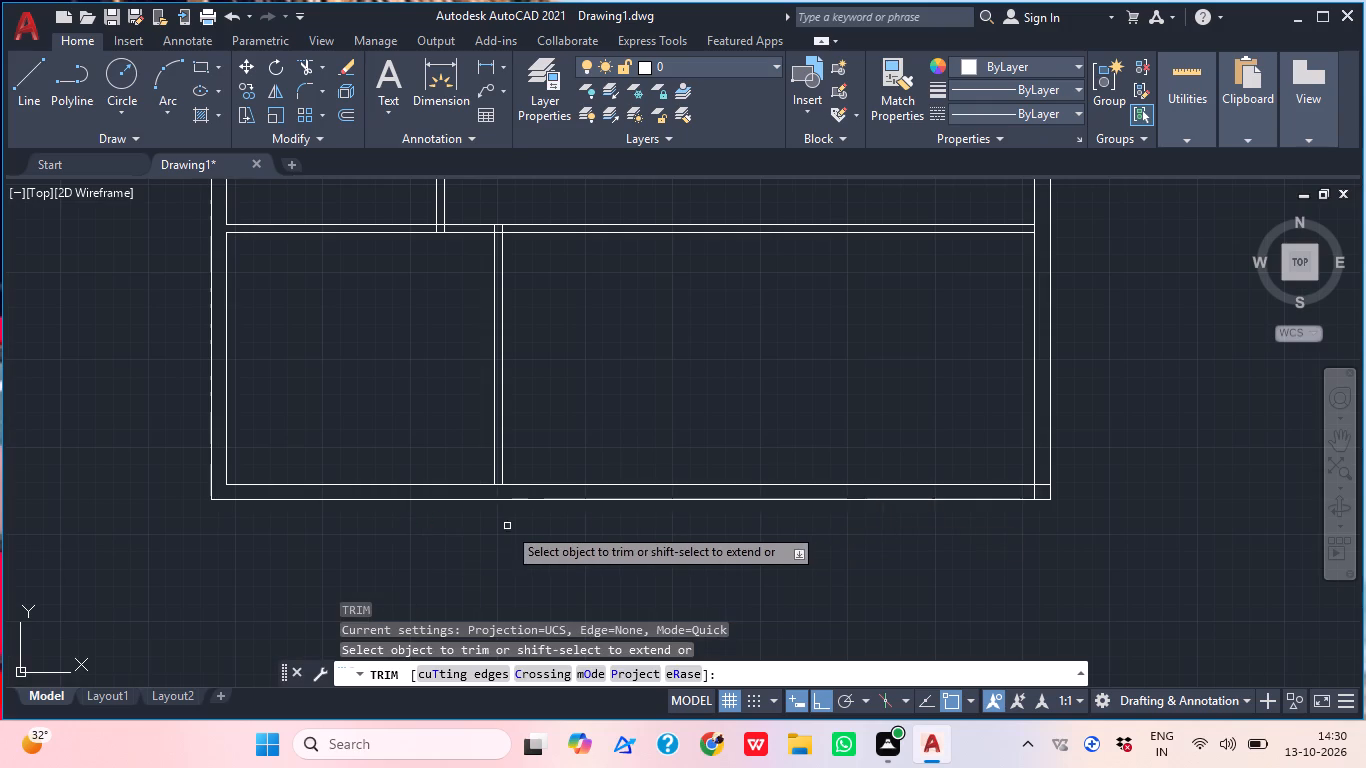
pyautogui.scroll(2, 525, 498)
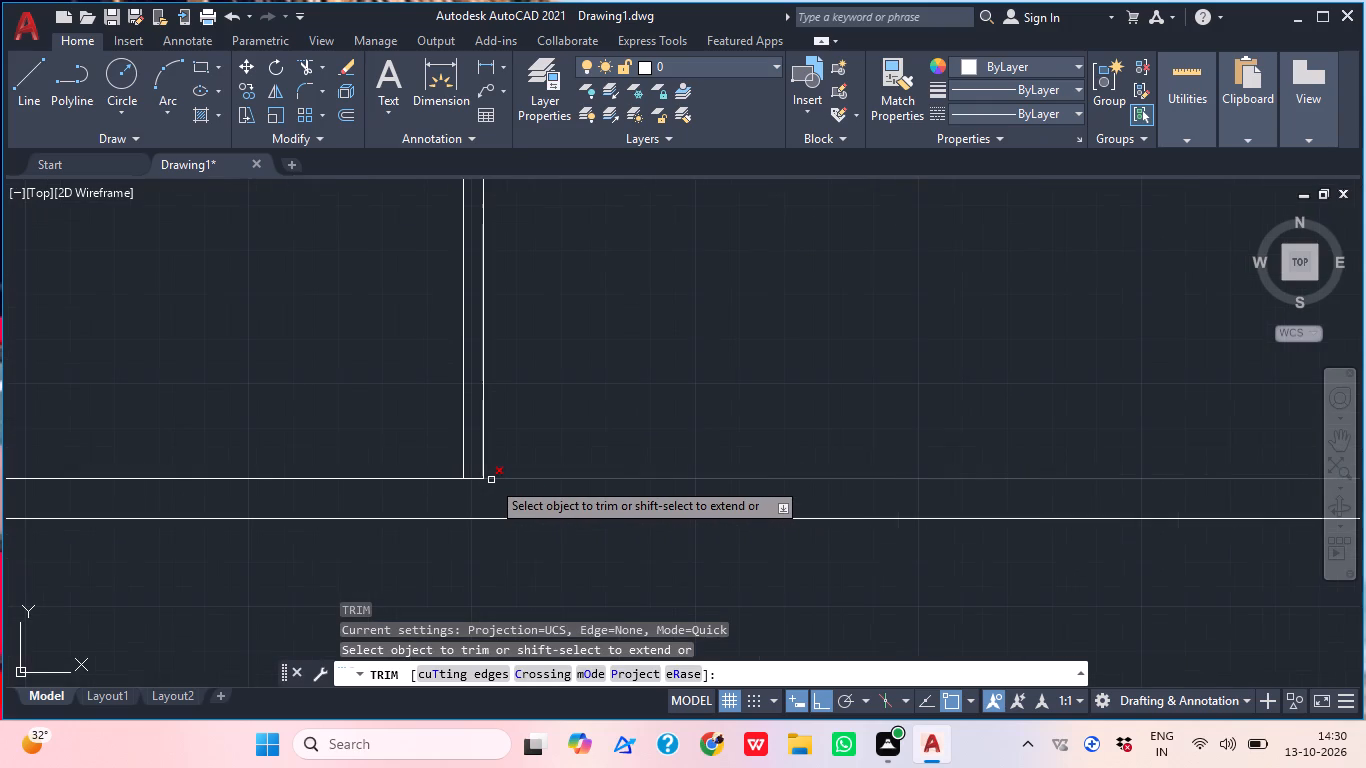
pyautogui.scroll(2, 443, 481)
pyautogui.click(517, 501)
pyautogui.click(512, 445)
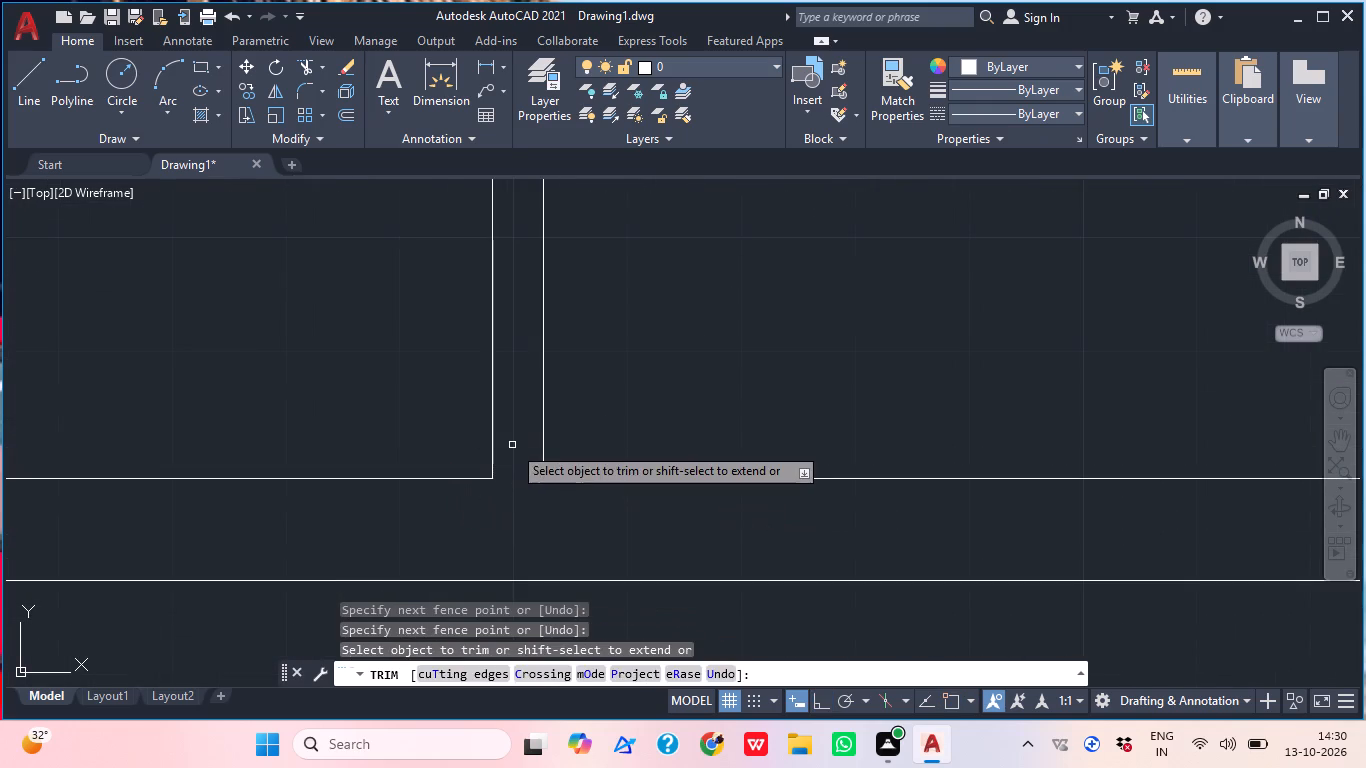
pyautogui.press('Escape')
# Offset the right line of the bottom room's new partition 10' to the right.
pyautogui.scroll(-2, 612, 447)
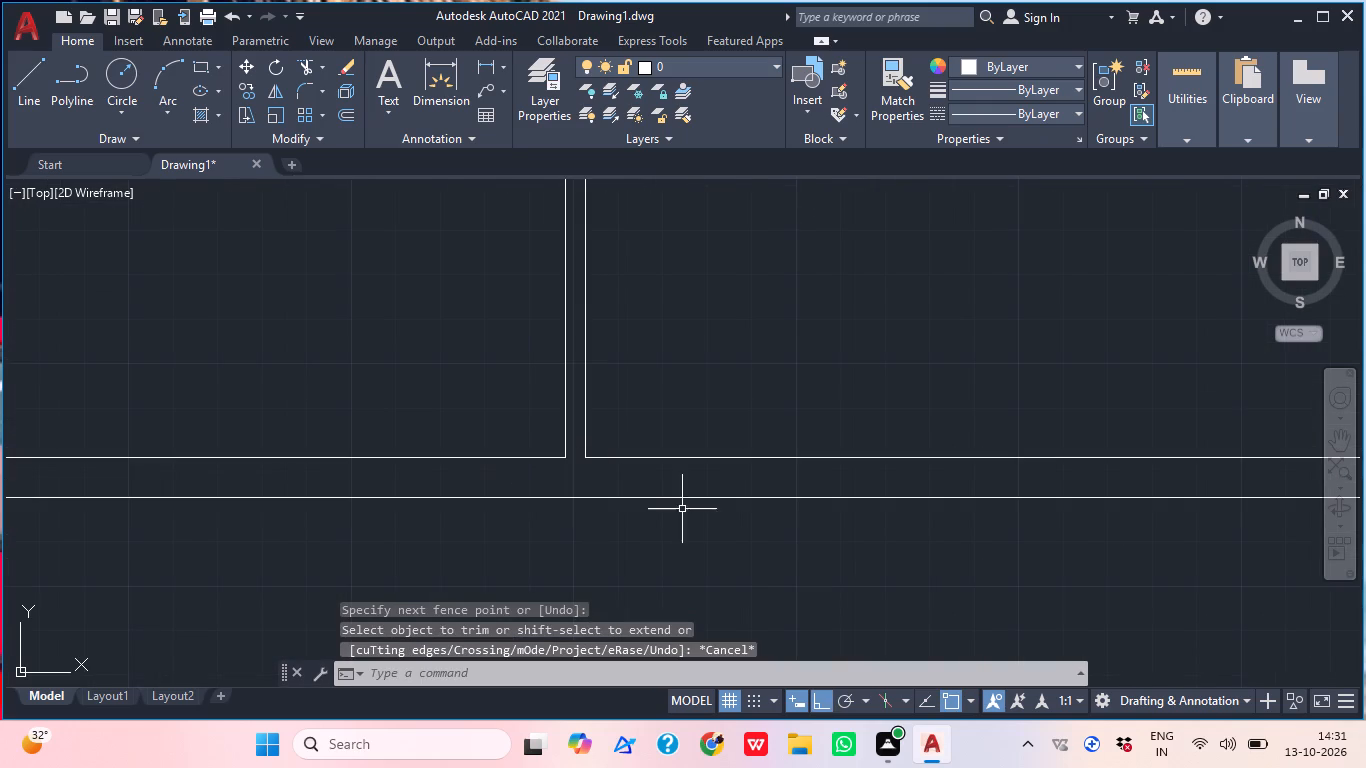
pyautogui.middleClick(582, 539)
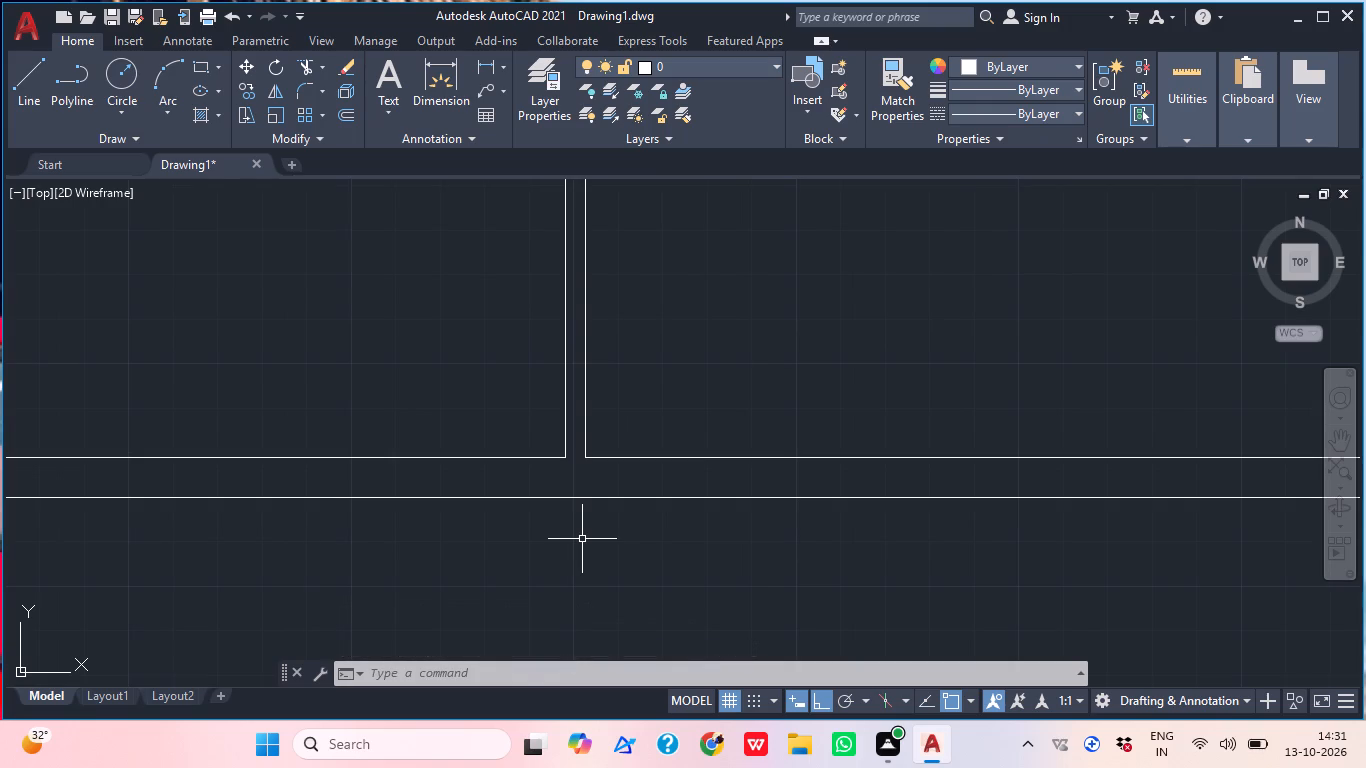
pyautogui.write('o')
pyautogui.press('space')
pyautogui.write("10'")
pyautogui.press('Return')
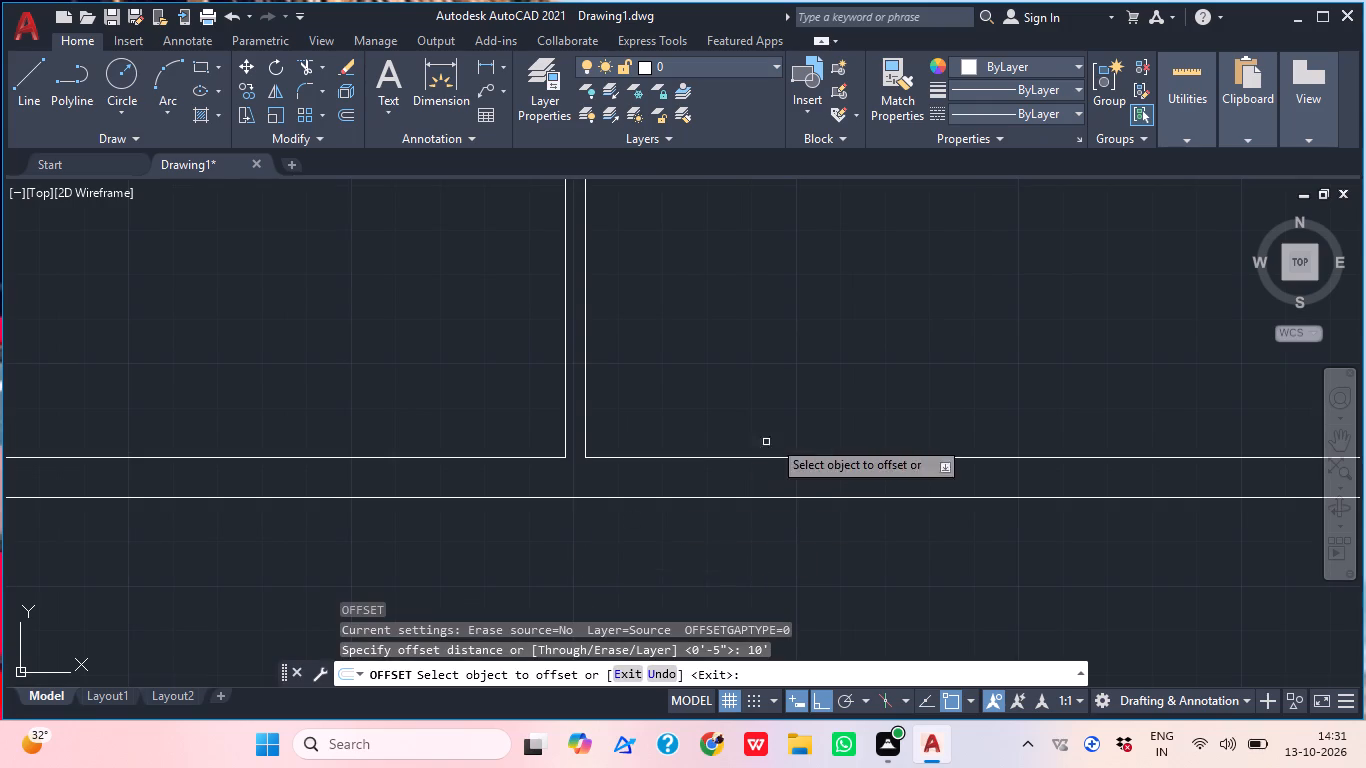
pyautogui.moveTo(807, 440); pyautogui.dragTo(738, 605, button='middle')
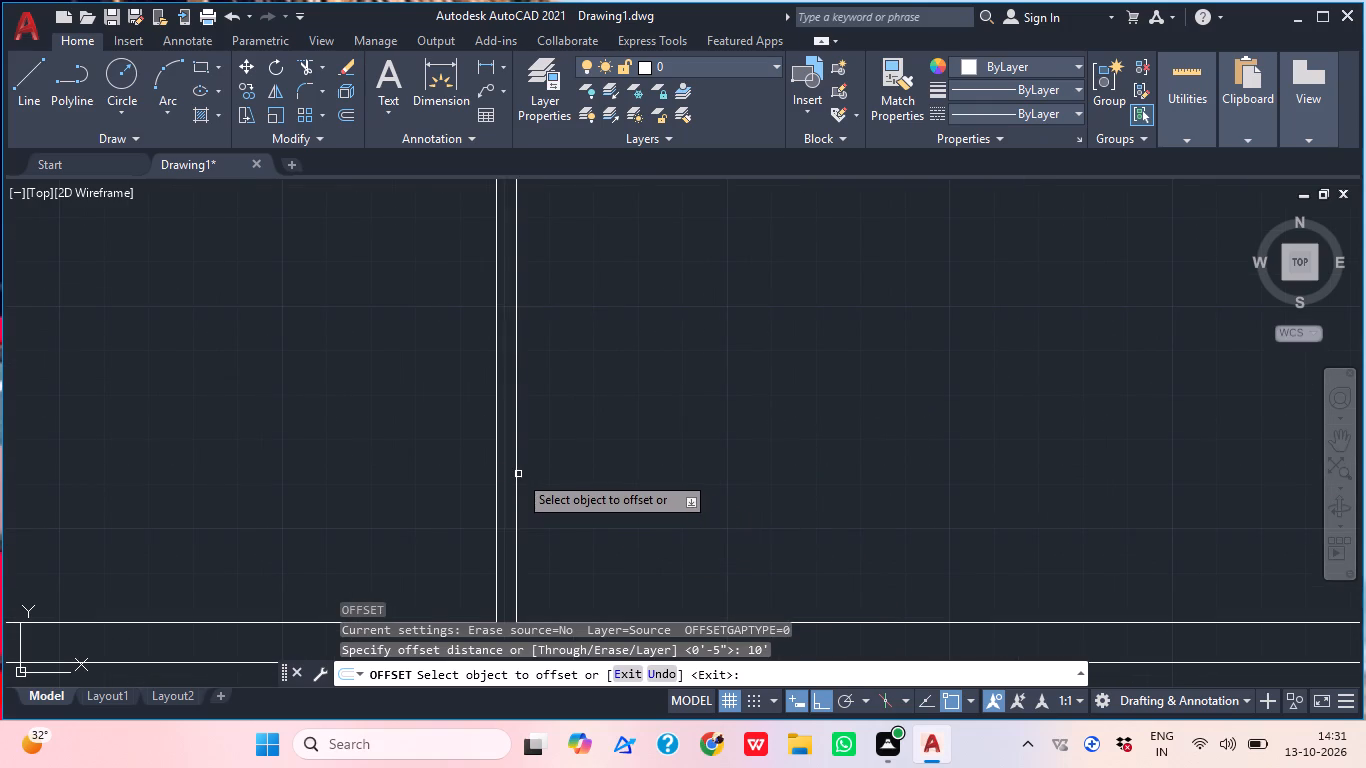
pyautogui.click(518, 474)
pyautogui.scroll(-3, 705, 449)
pyautogui.click(807, 462)
pyautogui.write('v')
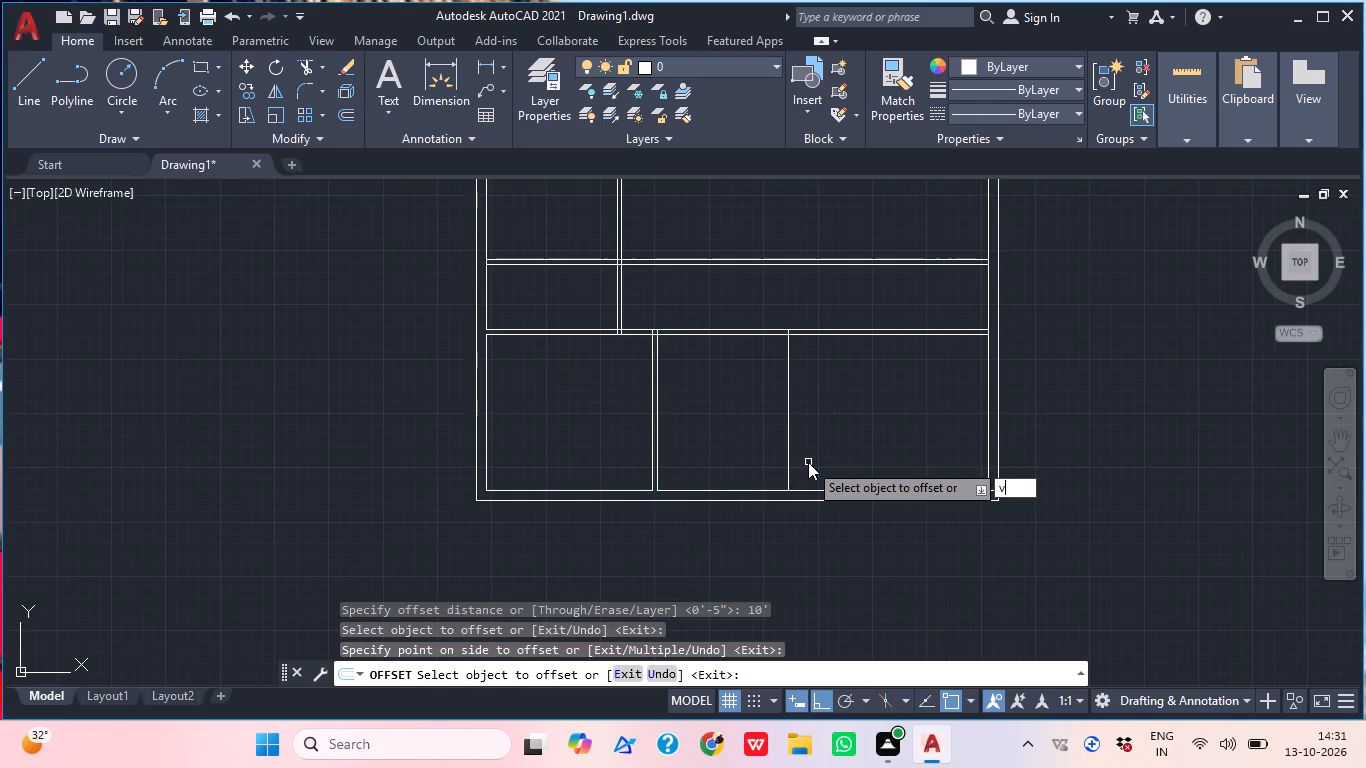
pyautogui.press('space')
pyautogui.press('space')
# Offset the newest vertical line 4.5" to the right to form the bottom area's second partition.
pyautogui.press('space')
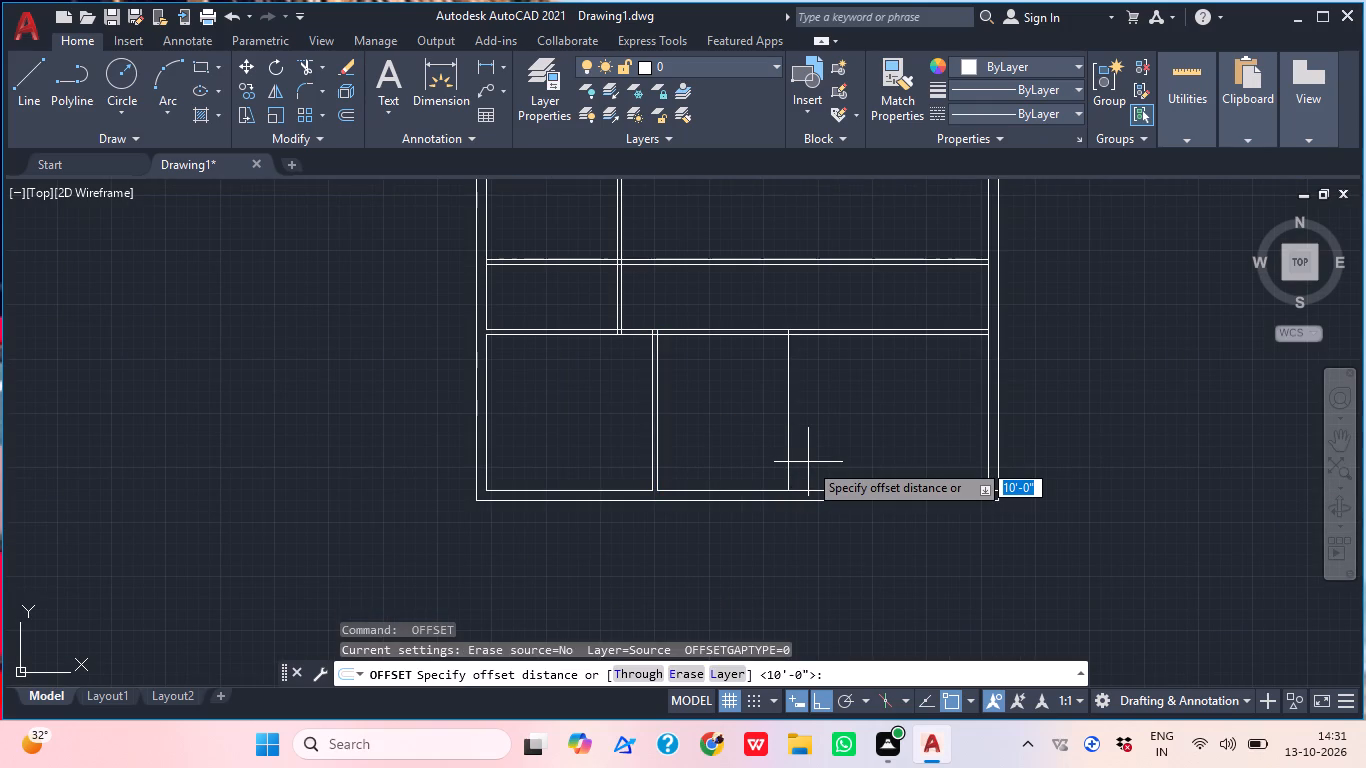
pyautogui.write('4.5"')
pyautogui.press('Return')
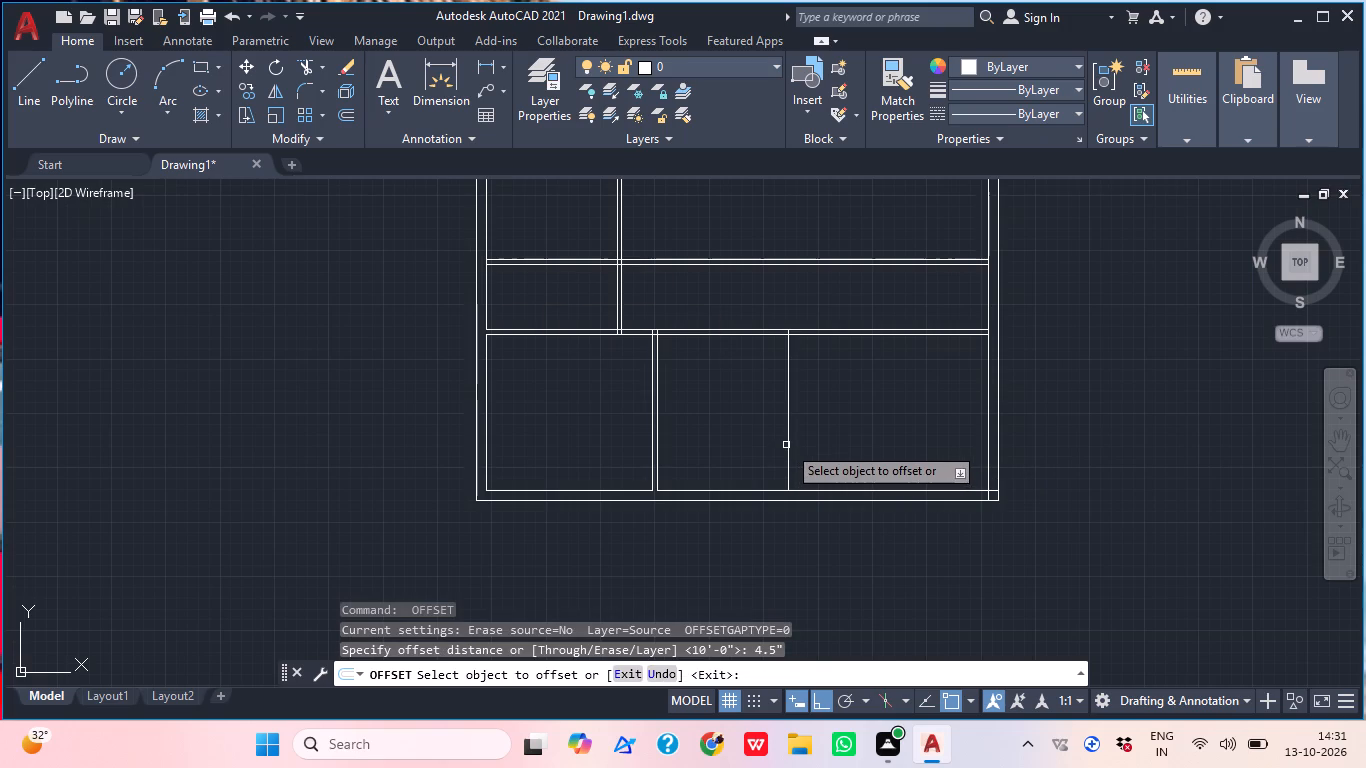
pyautogui.click(787, 445)
pyautogui.click(910, 446)
pyautogui.middleClick(754, 443)
pyautogui.press('Escape')
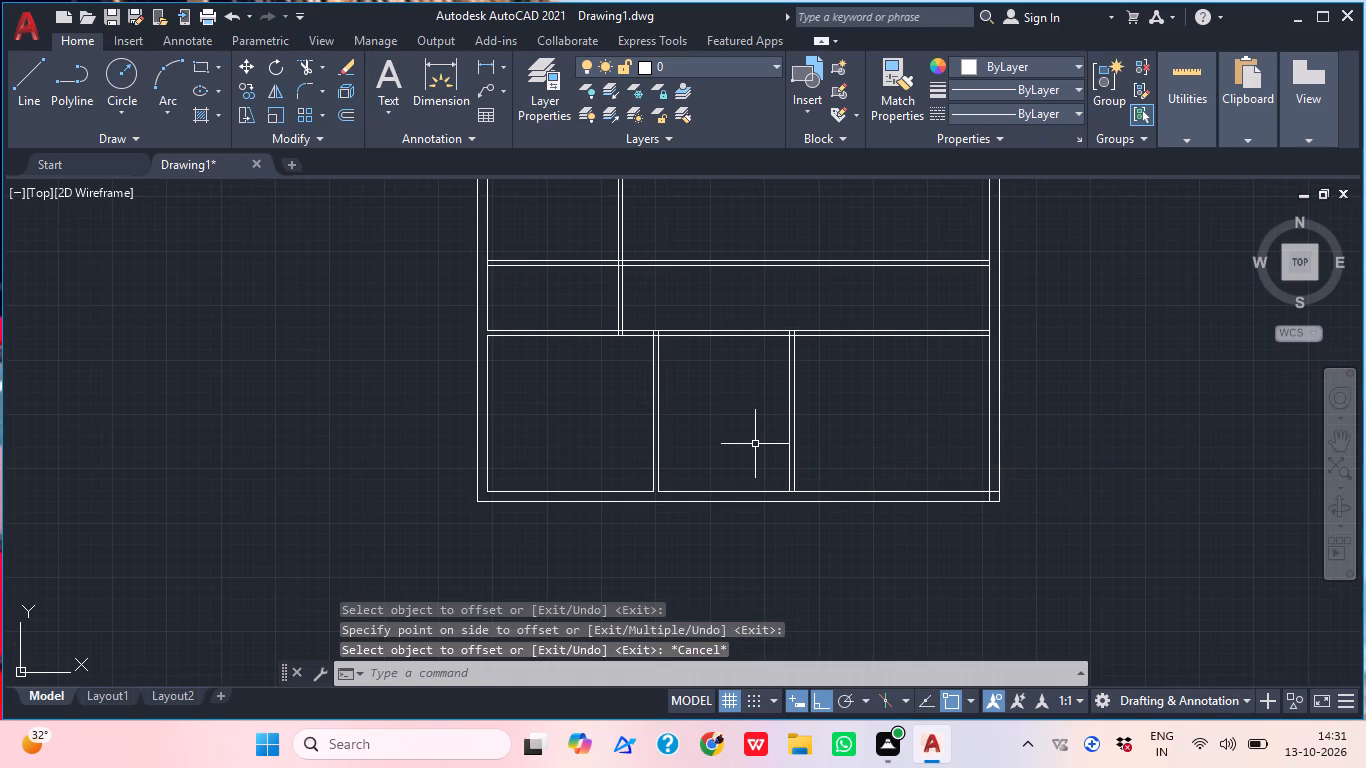
# Offset the bottom outer wall's inner face 8'11" upward, selecting the segment in the middle room.
pyautogui.press('space')
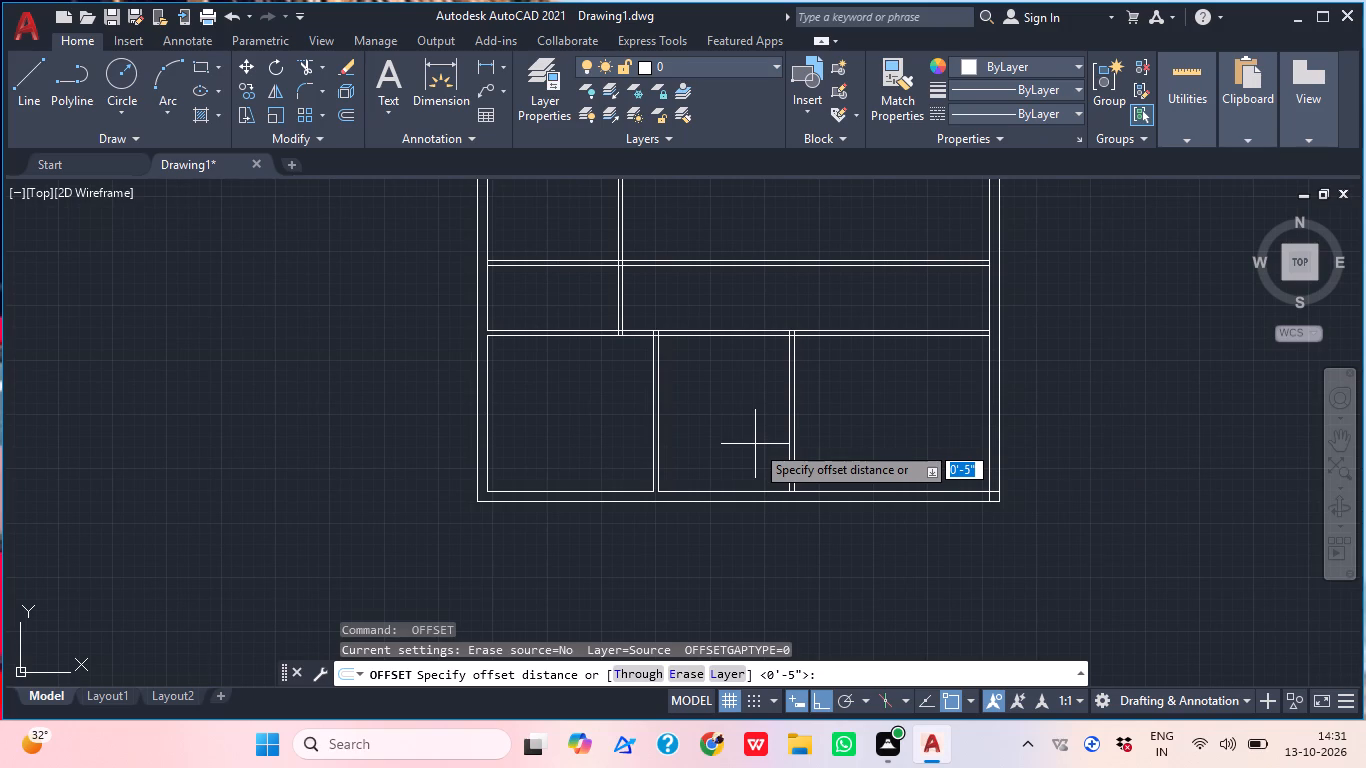
pyautogui.write("8'")
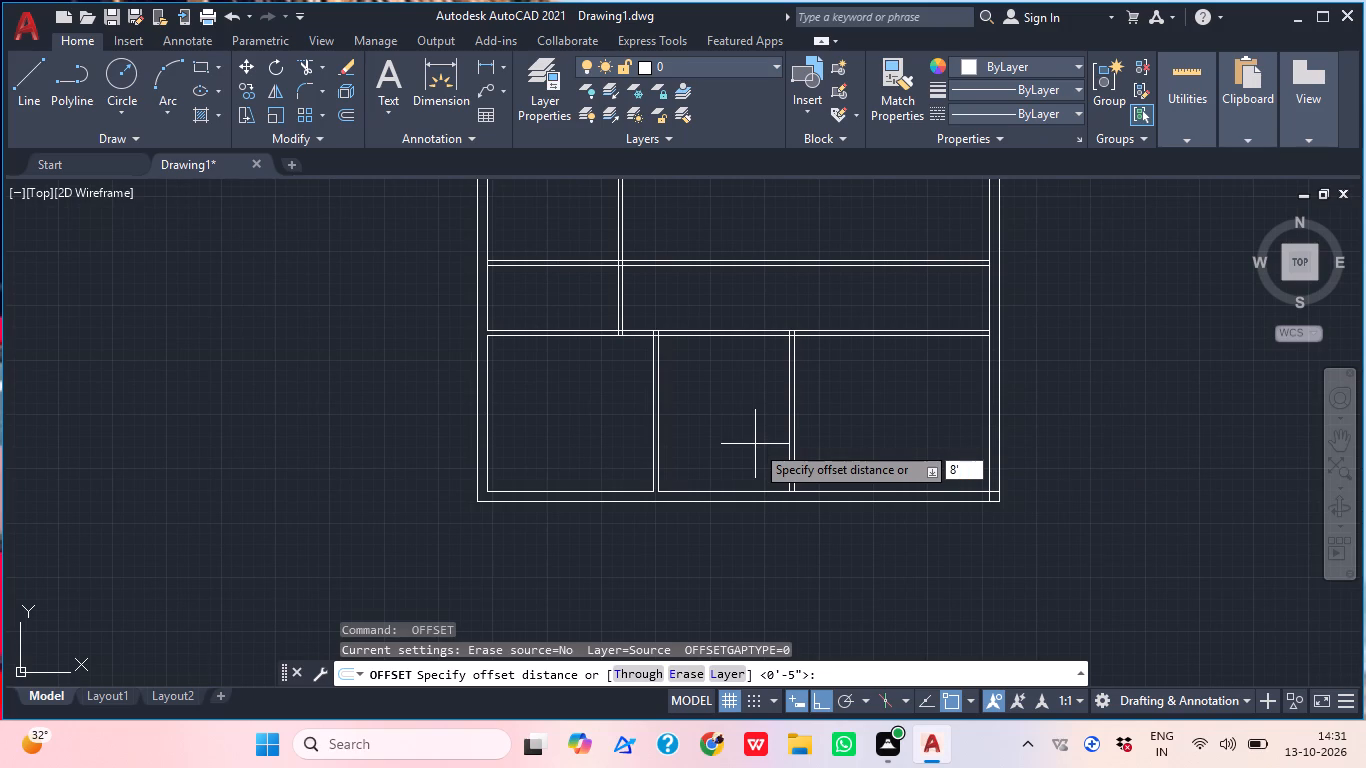
pyautogui.write('11')
pyautogui.hotkey('shift', '"')
pyautogui.press('Return')
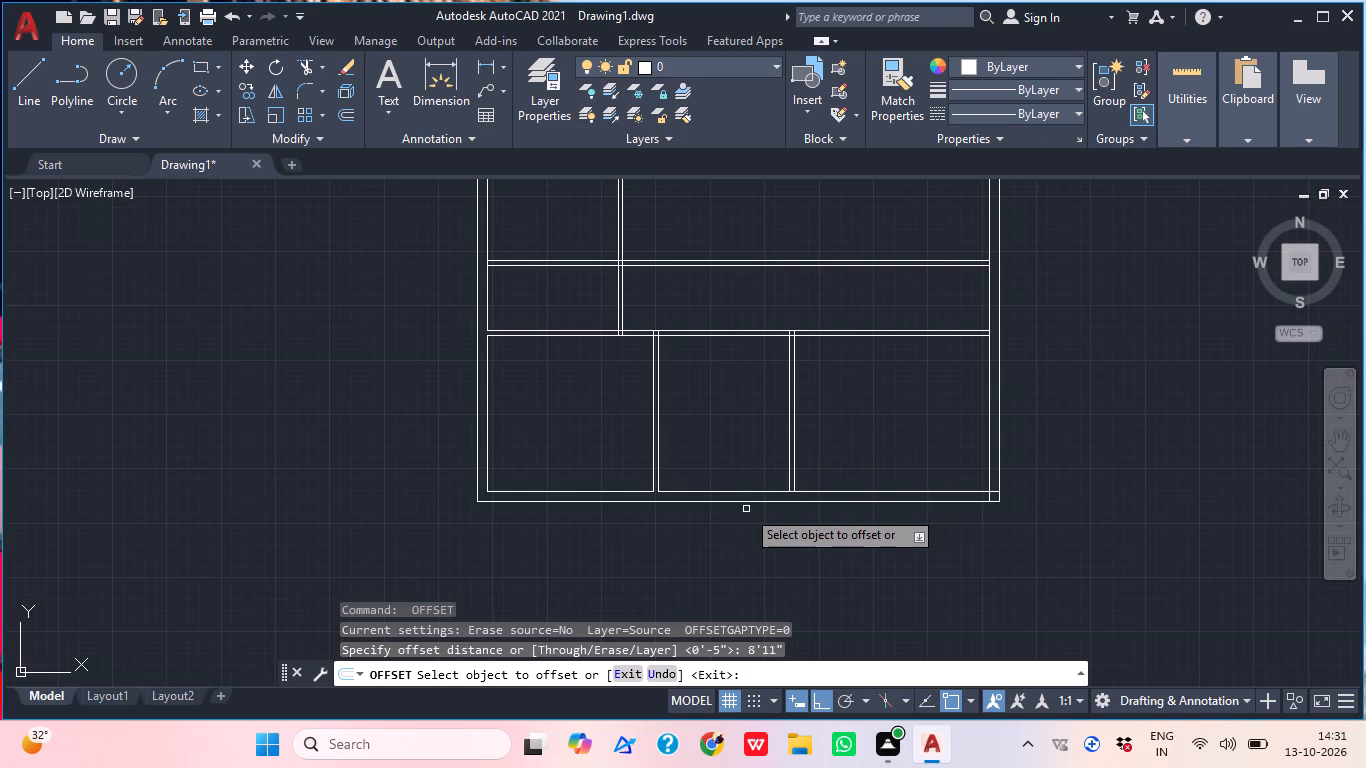
pyautogui.click(746, 492)
pyautogui.click(746, 426)
pyautogui.press('space')
# Offset the new horizontal line 4.5" upward to form a partition across the middle room.
pyautogui.press('space')
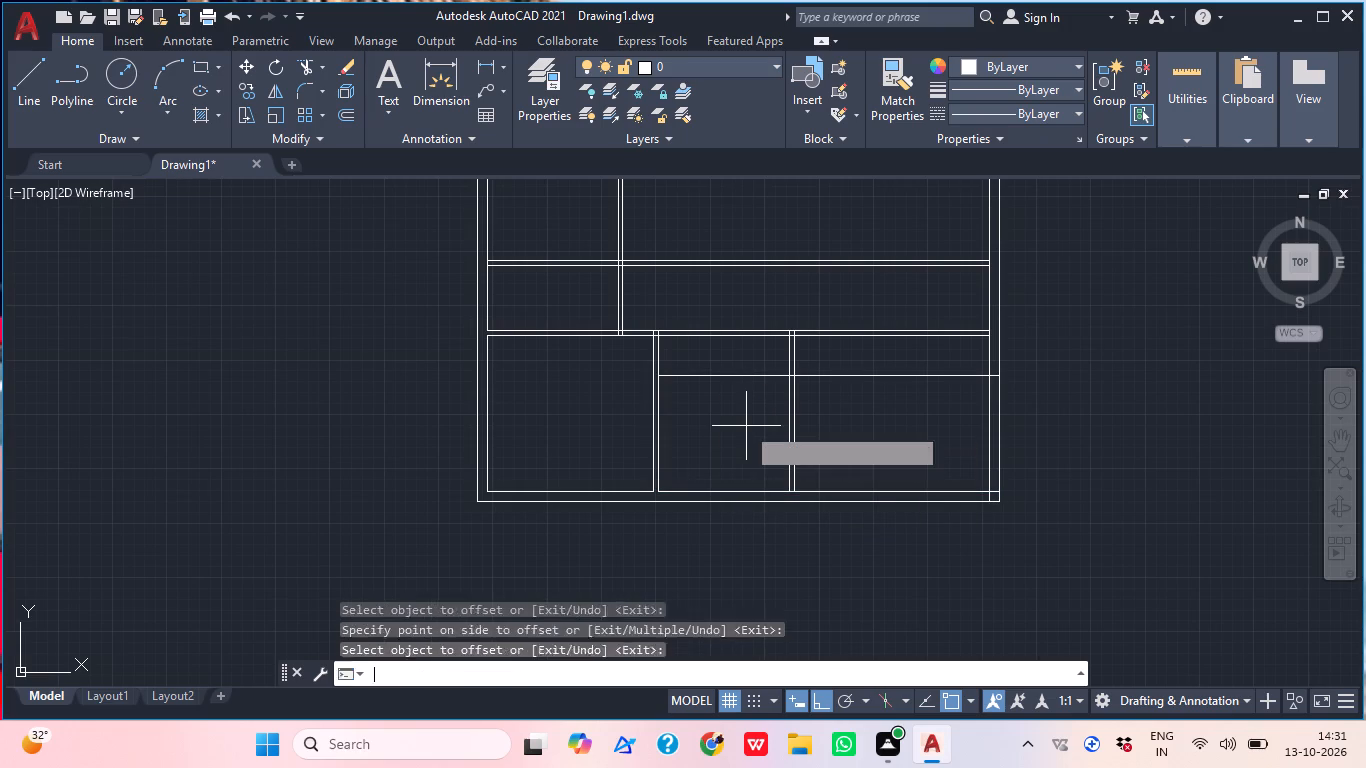
pyautogui.write('44')
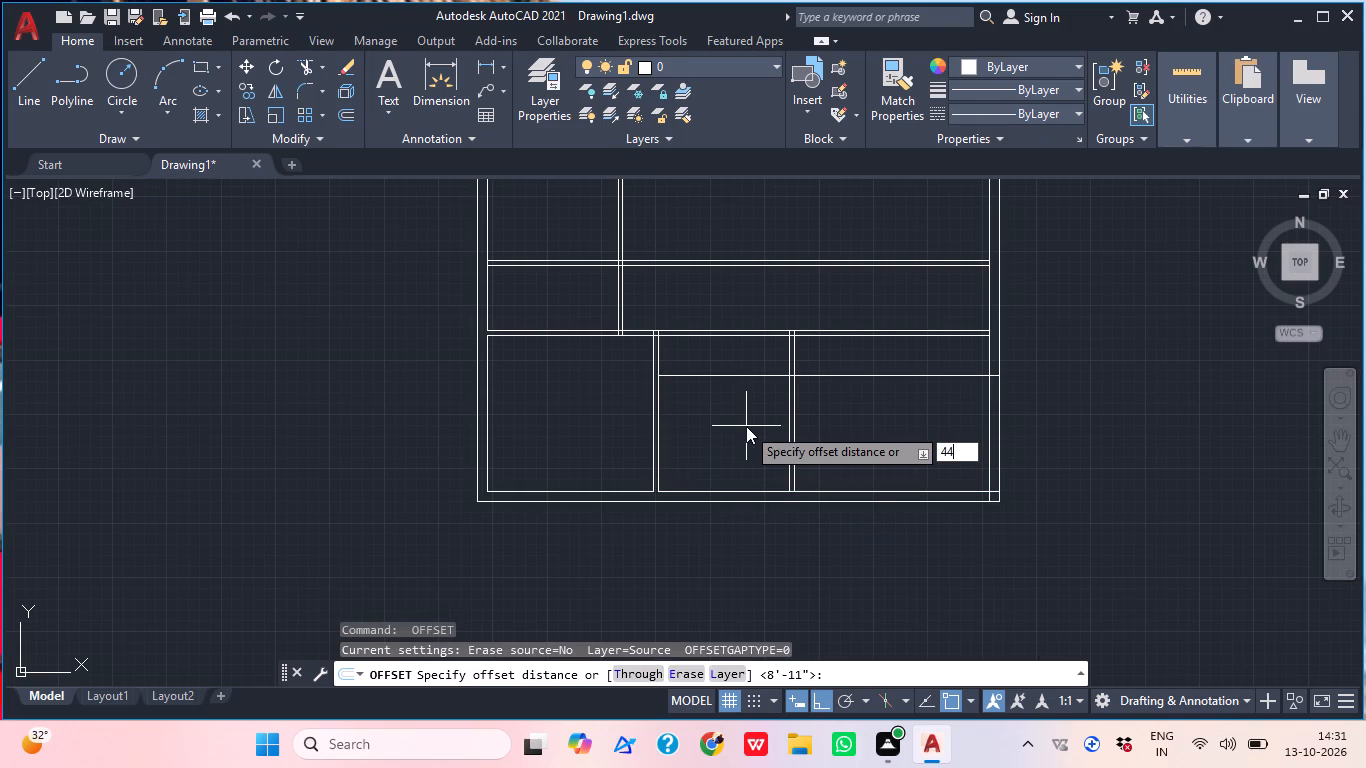
pyautogui.press('BackSpace')
pyautogui.write('.5"')
pyautogui.press('Return')
pyautogui.scroll(2, 720, 356)
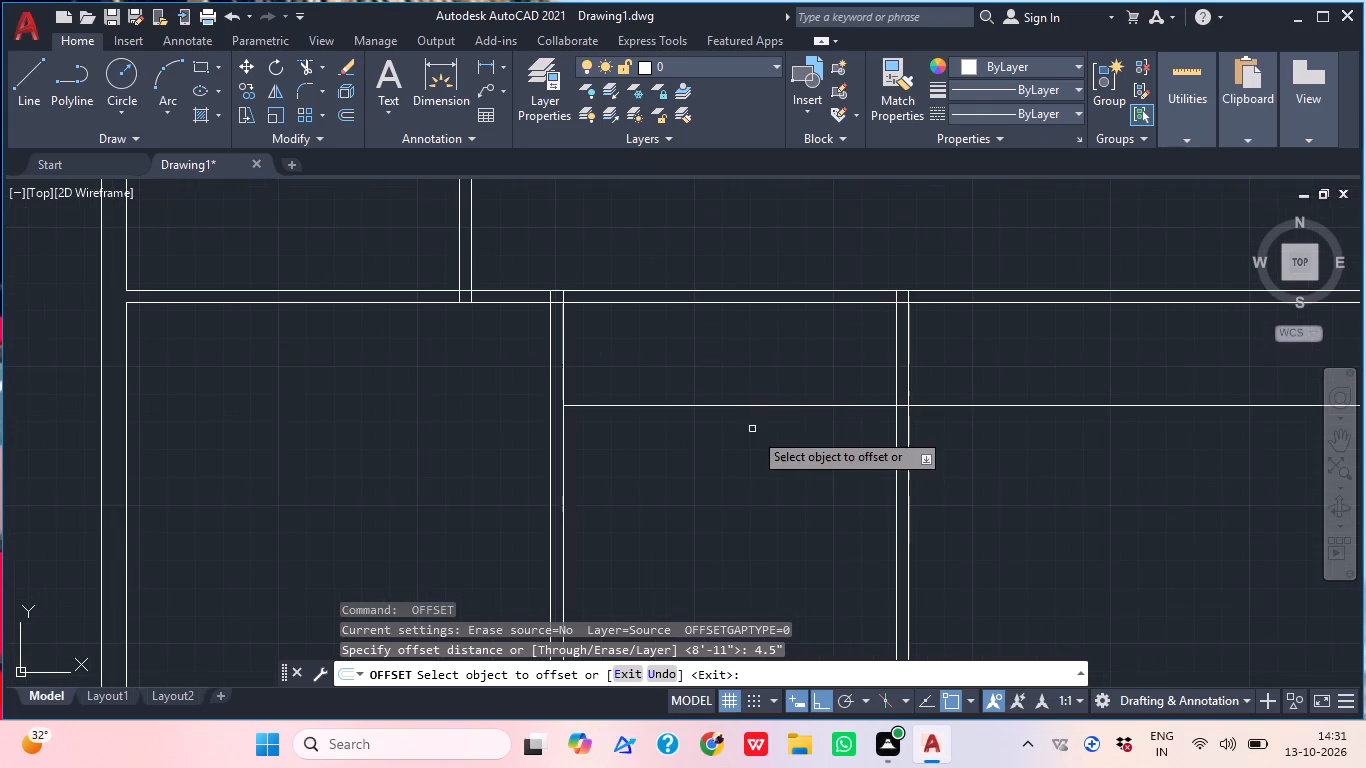
pyautogui.click(745, 405)
pyautogui.click(726, 365)
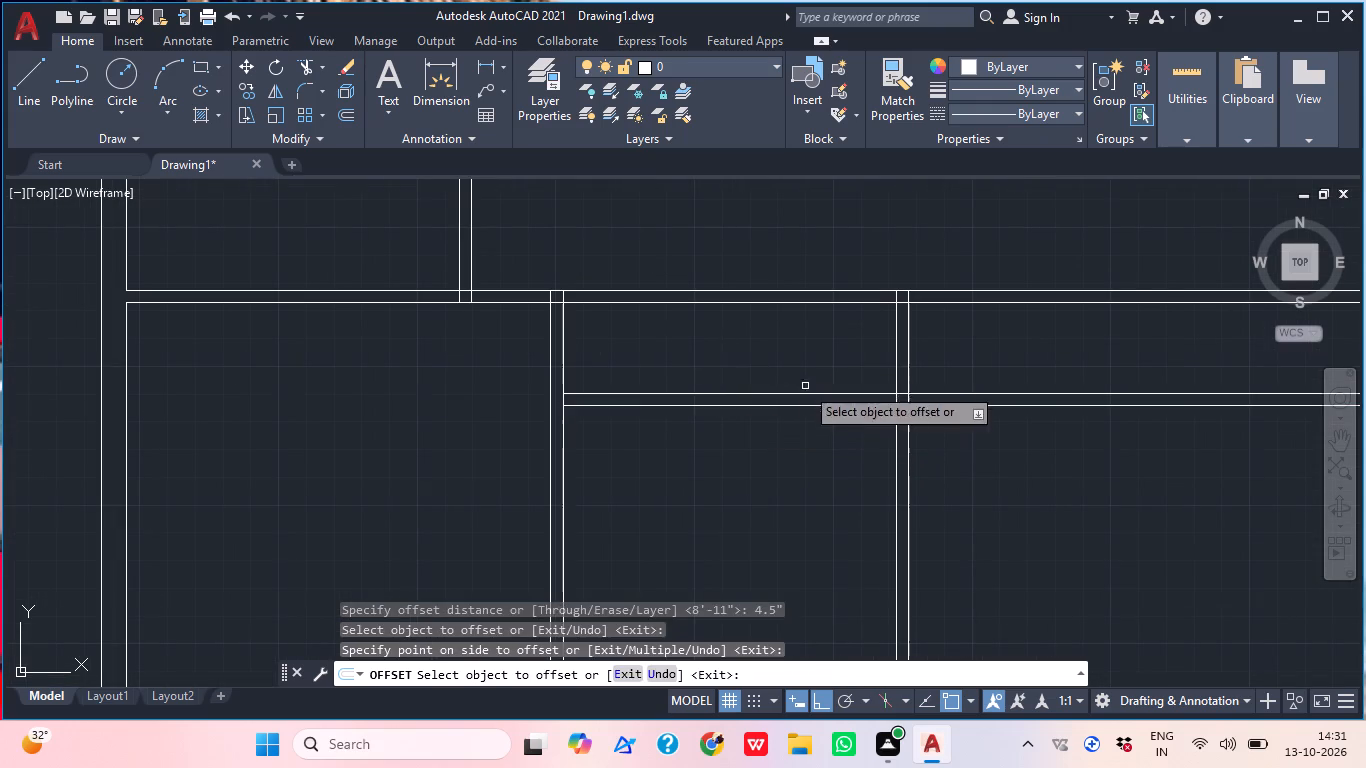
pyautogui.moveTo(824, 359); pyautogui.dragTo(752, 346, button='middle')
pyautogui.scroll(-1, 820, 359)
pyautogui.press('Escape')
# Trim the new horizontal partition out of the bottom-right room, including its leftover stubs inside the right outer wall.
pyautogui.write('tr')
pyautogui.press('space')
pyautogui.click(869, 444)
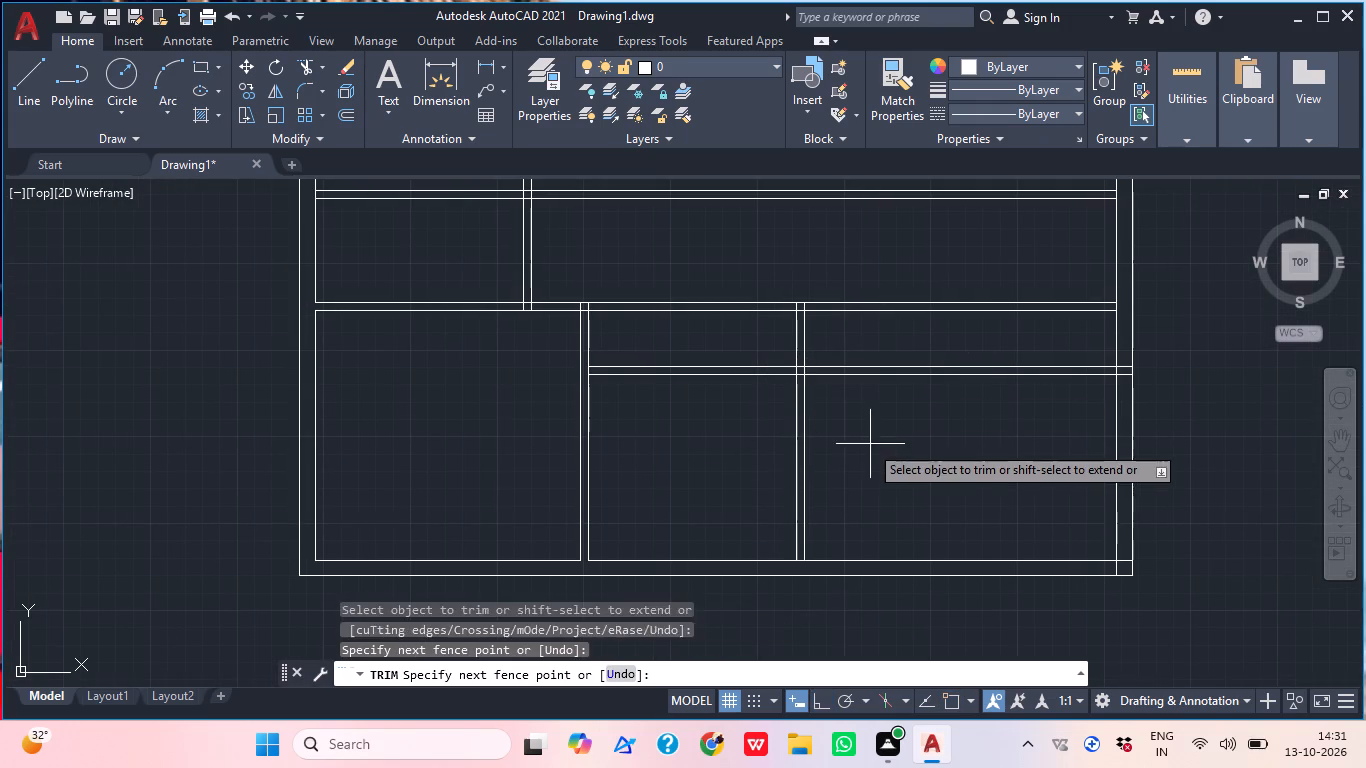
pyautogui.click(880, 345)
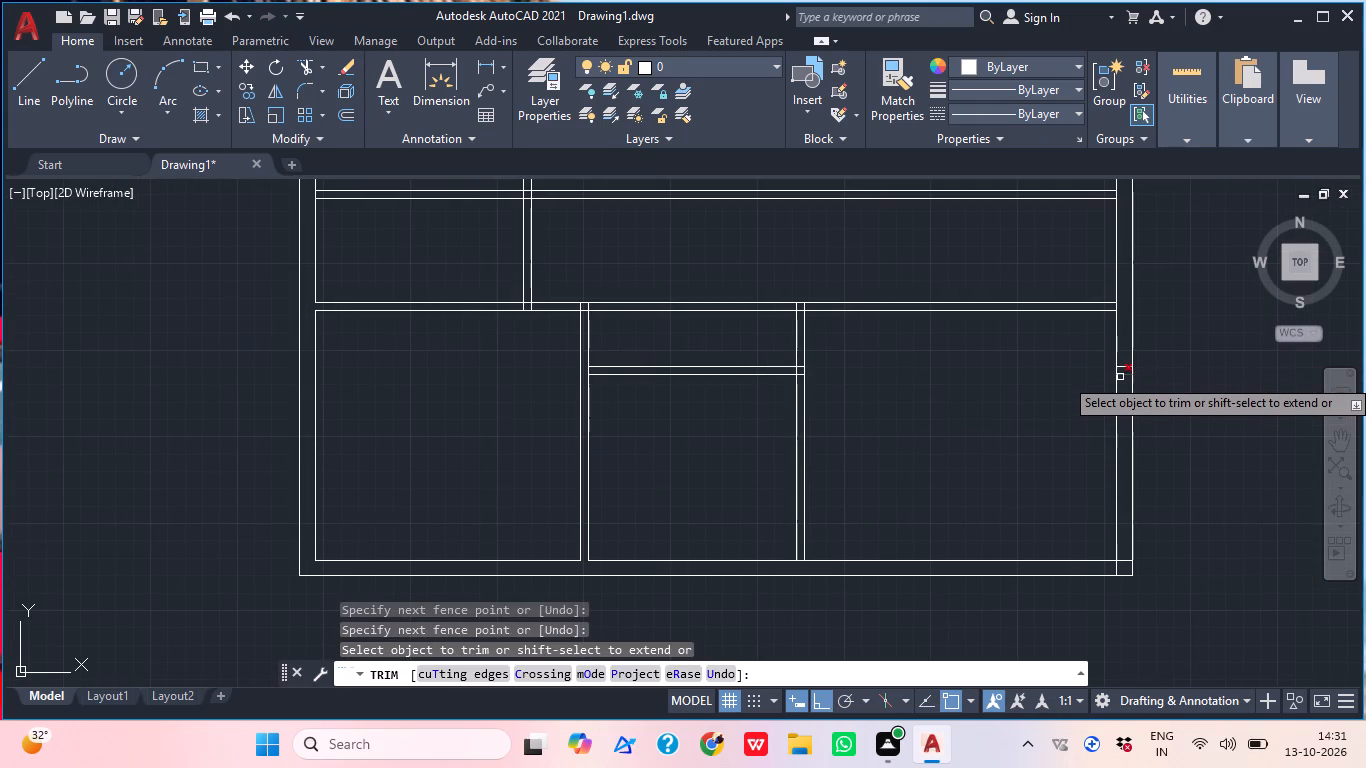
pyautogui.click(1120, 377)
pyautogui.click(1122, 365)
pyautogui.press('Escape')
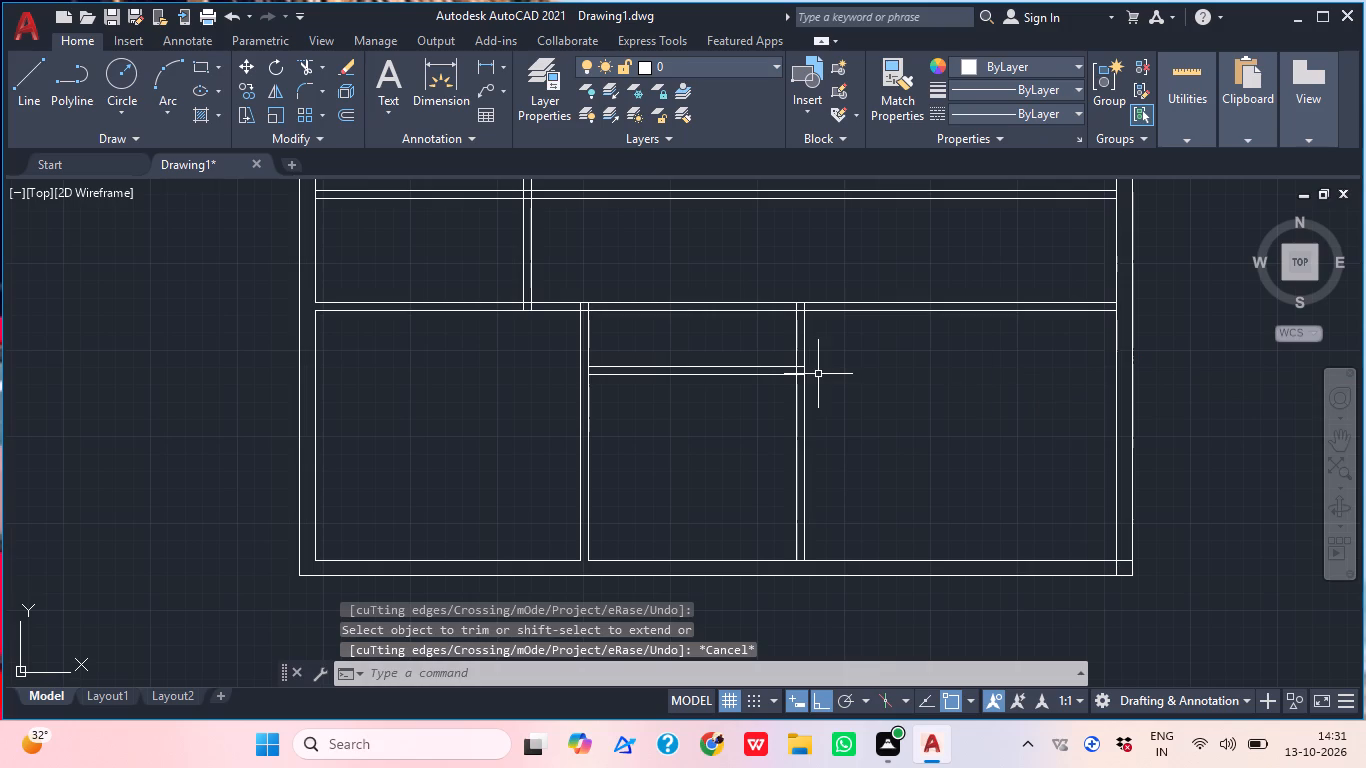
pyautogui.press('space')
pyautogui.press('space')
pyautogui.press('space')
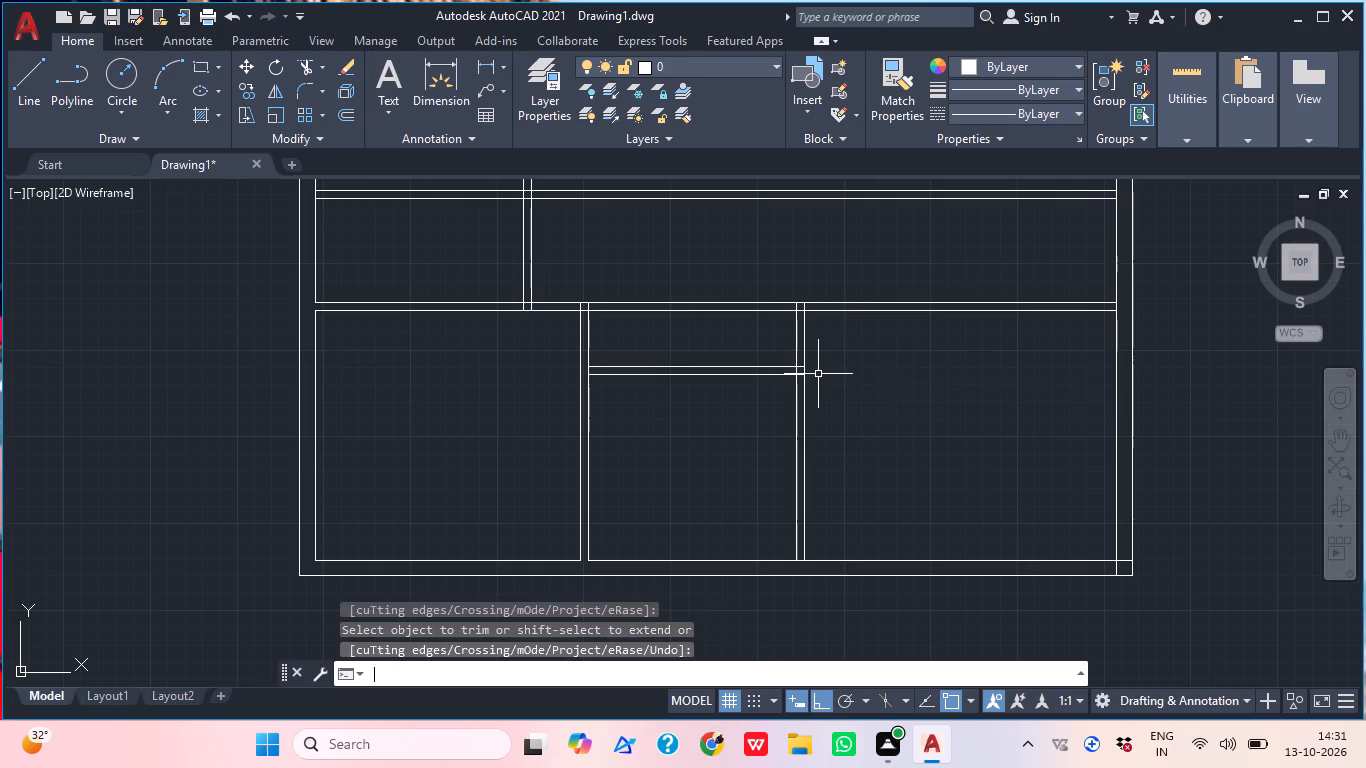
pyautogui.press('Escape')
# Offset the bottom outer wall's inner face 7' upward, placing a horizontal line across the bottom-right room.
pyautogui.press('o')
pyautogui.press('Return')
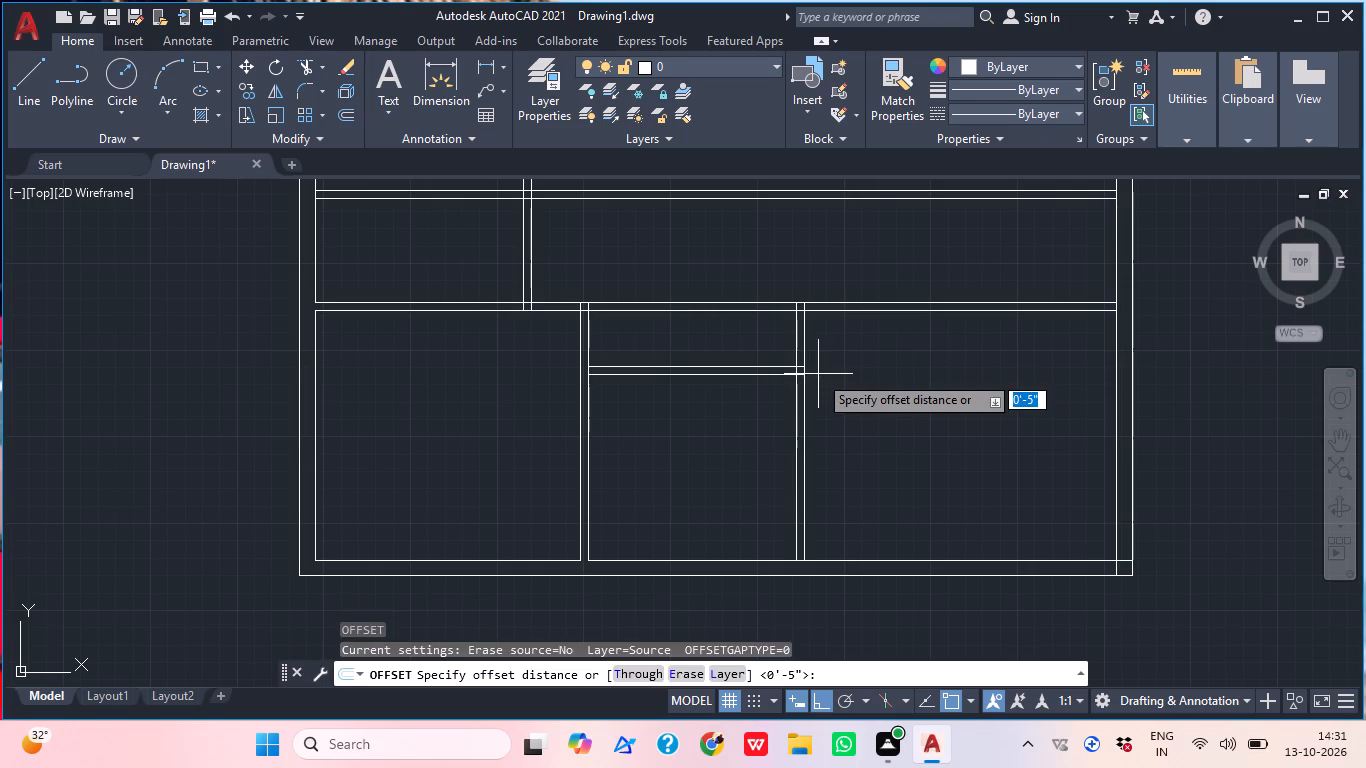
pyautogui.write("7'")
pyautogui.press('Return')
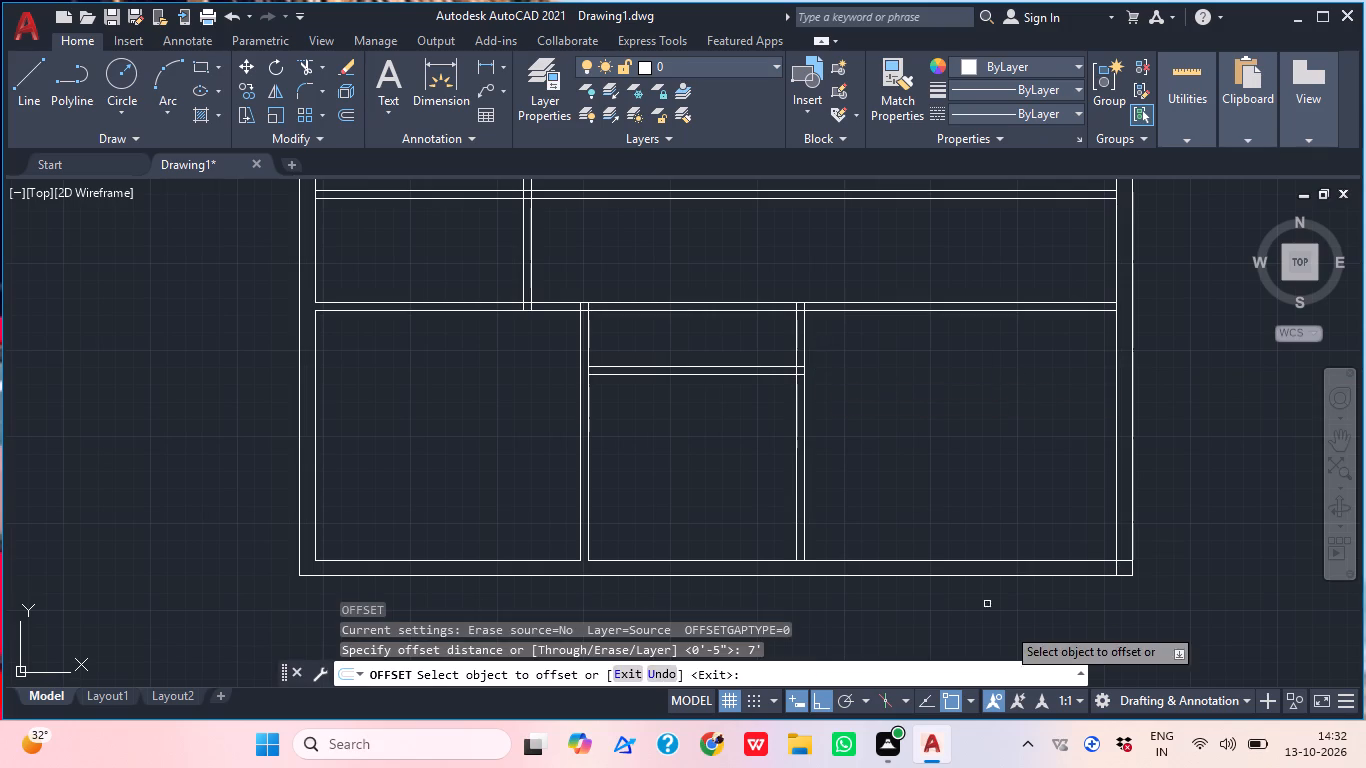
pyautogui.click(1003, 564)
pyautogui.click(996, 480)
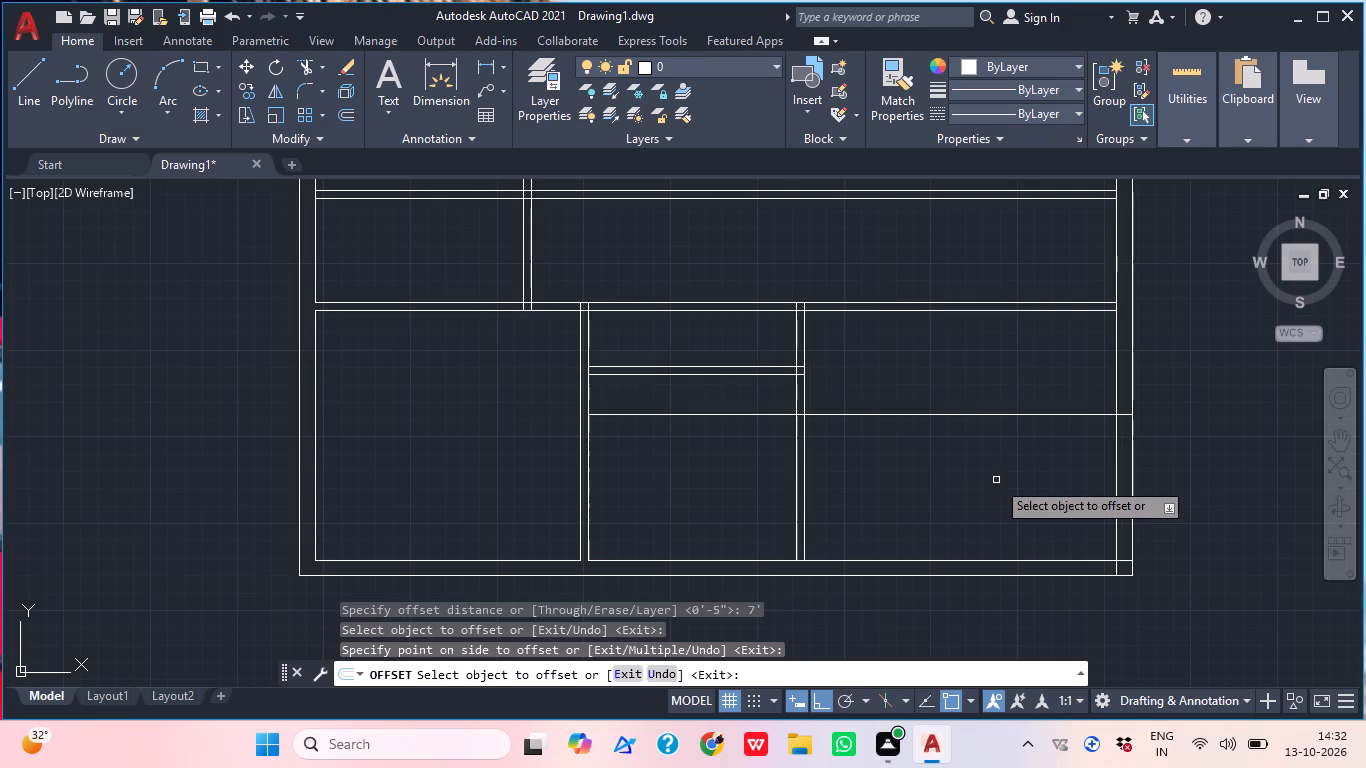
# Offset the new horizontal line 4.5" upward to form a partition across the bottom-right room.
pyautogui.press('space')
pyautogui.press('space')
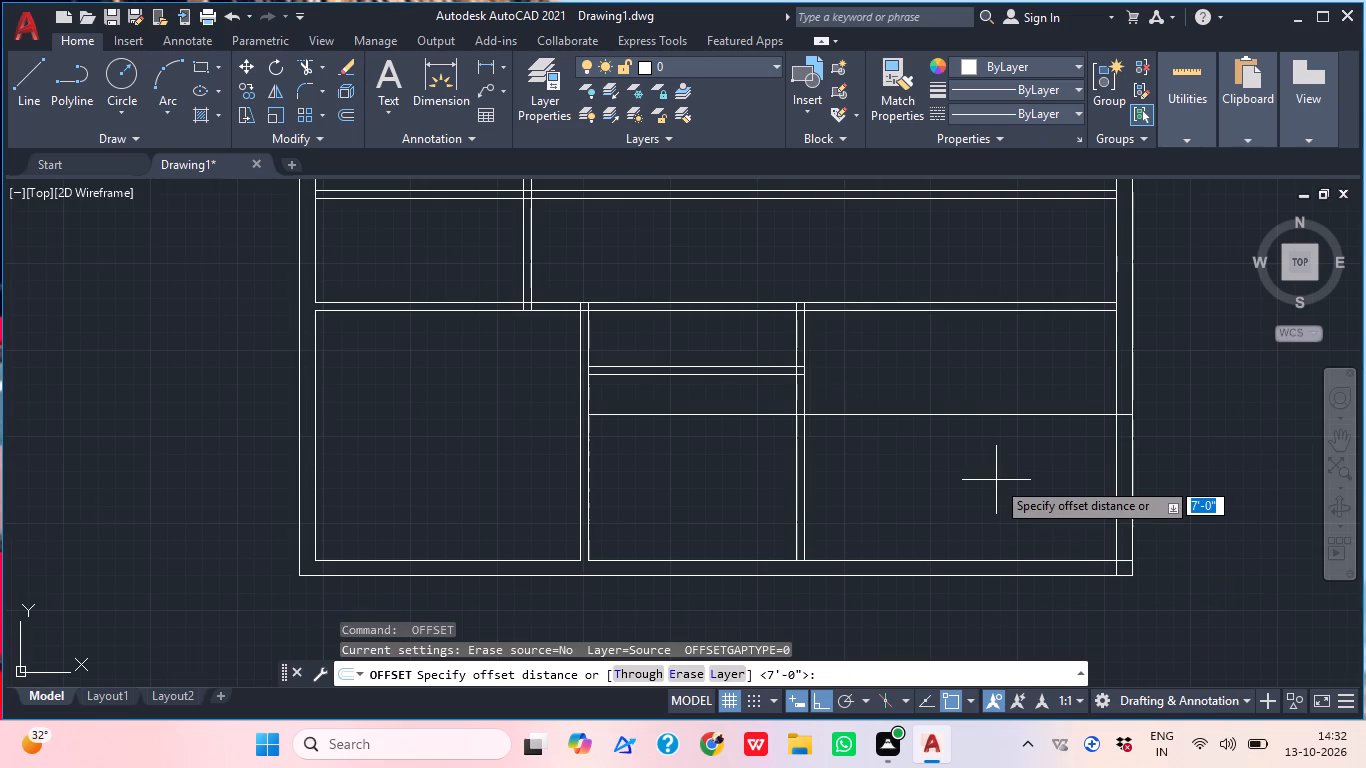
pyautogui.press('9')
pyautogui.press('BackSpace')
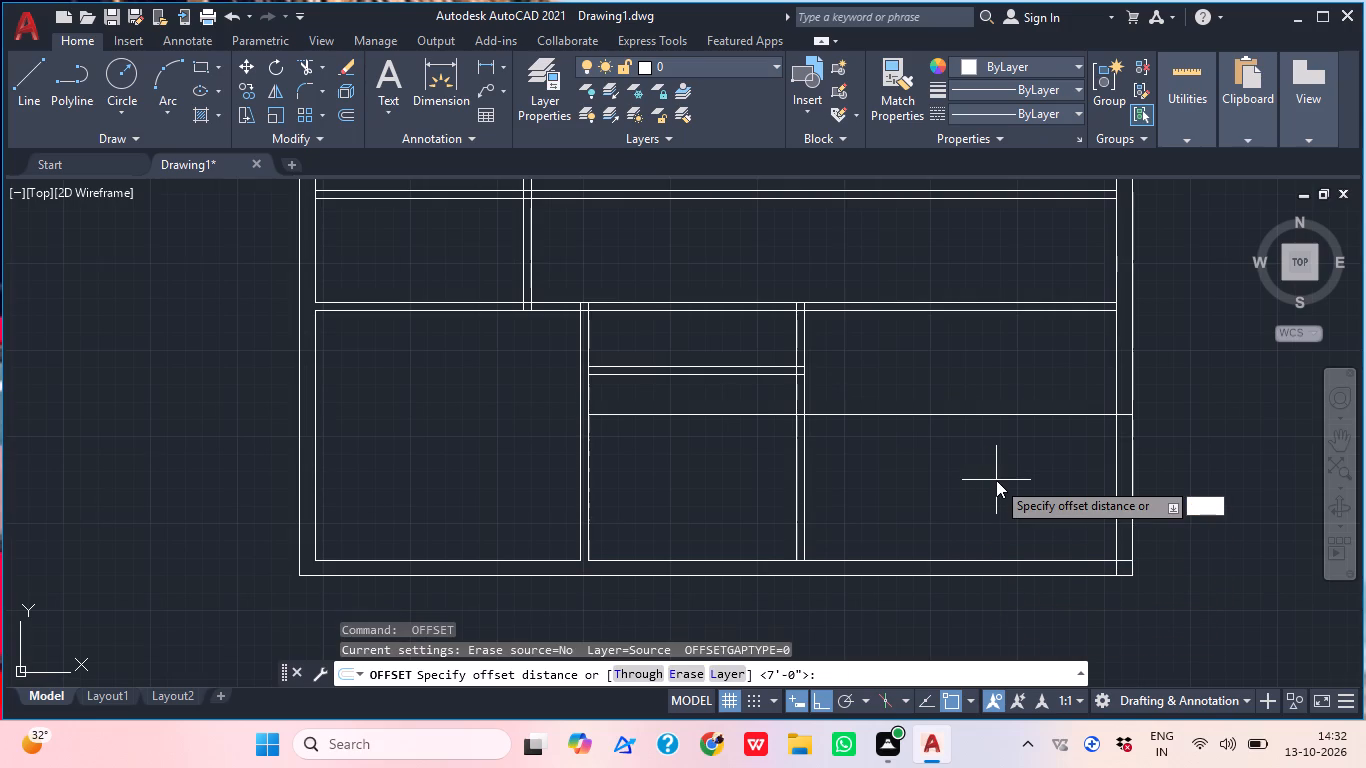
pyautogui.write('4.5"')
pyautogui.press('Return')
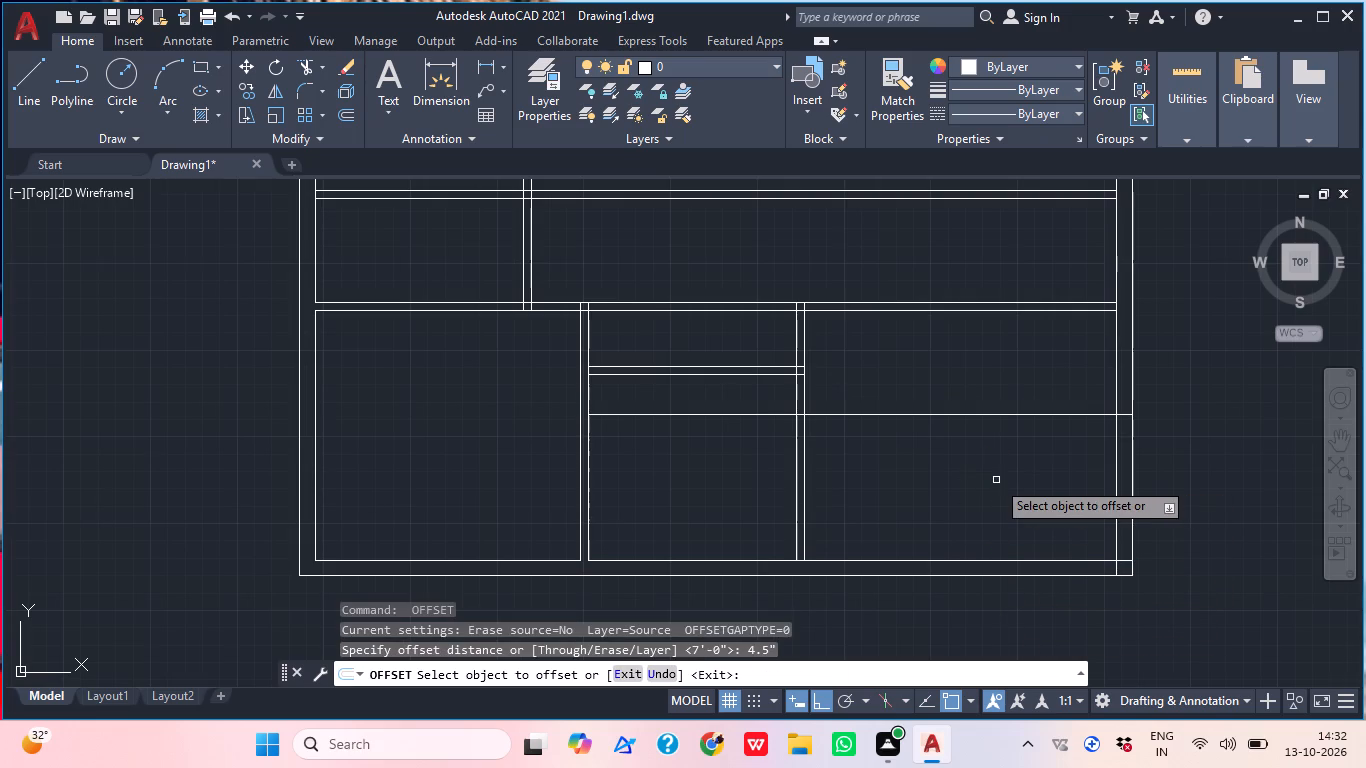
pyautogui.click(961, 416)
pyautogui.click(960, 390)
pyautogui.press('Escape')
# Trim the new horizontal partition out of the middle room and clean its junction with the vertical partition beside the bottom-right room.
pyautogui.write('tr')
pyautogui.press('space')
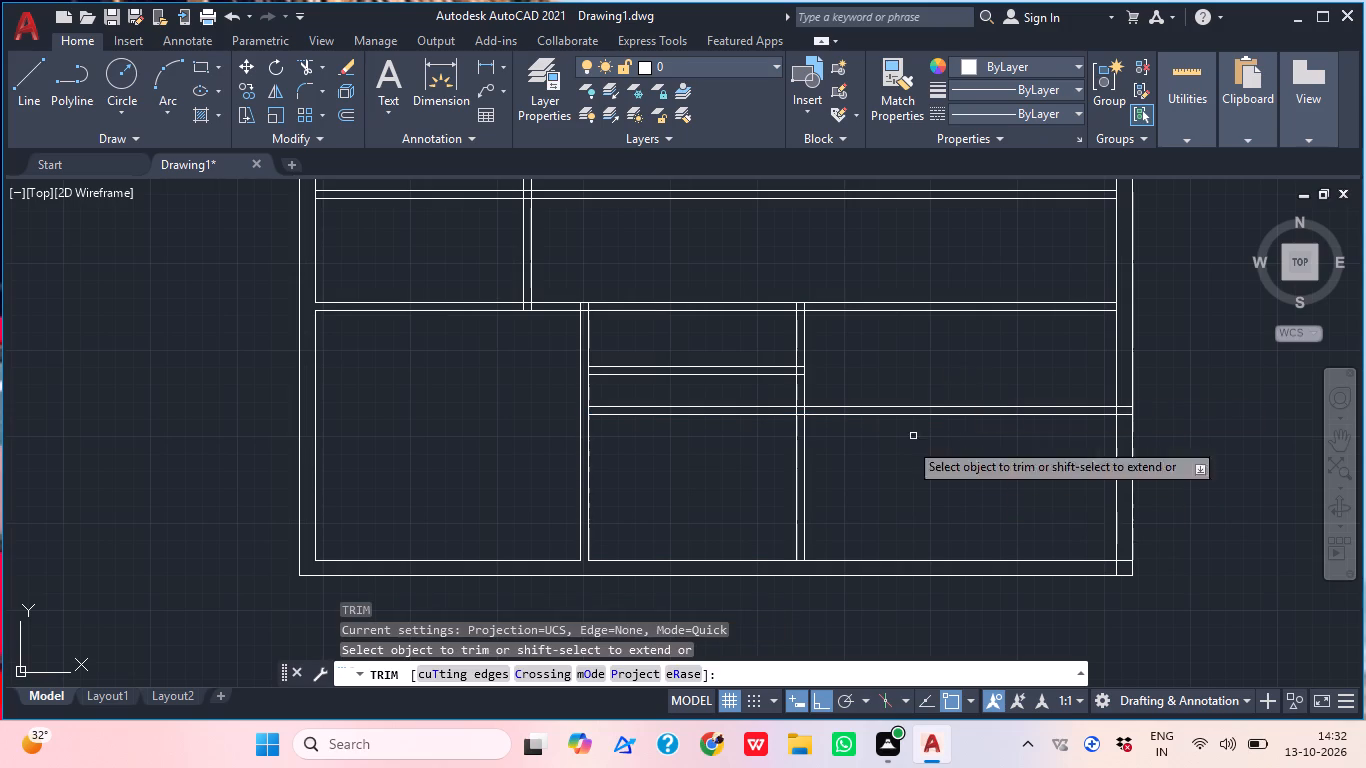
pyautogui.click(730, 412)
pyautogui.click(730, 407)
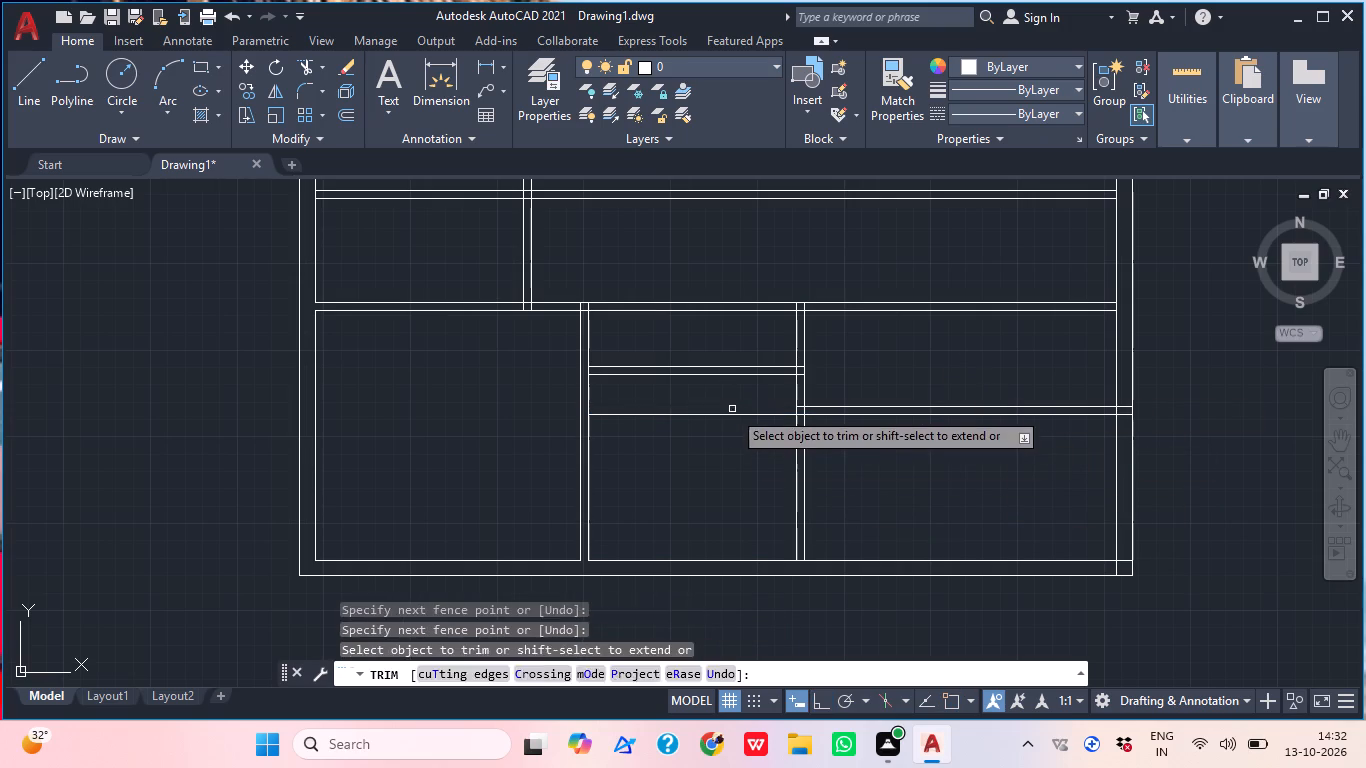
pyautogui.click(740, 445)
pyautogui.click(739, 401)
pyautogui.scroll(3, 816, 414)
pyautogui.scroll(2, 728, 394)
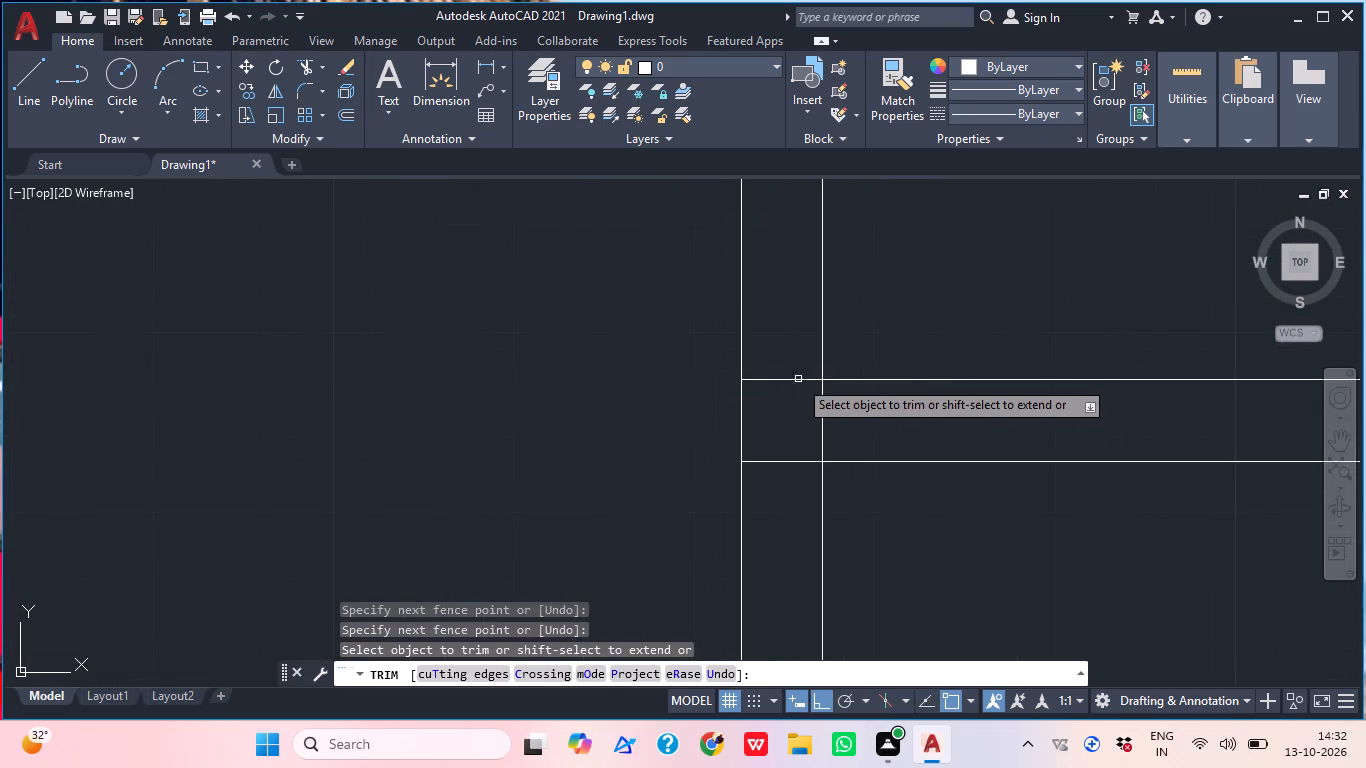
pyautogui.click(787, 365)
pyautogui.click(858, 428)
pyautogui.click(822, 434)
pyautogui.click(776, 484)
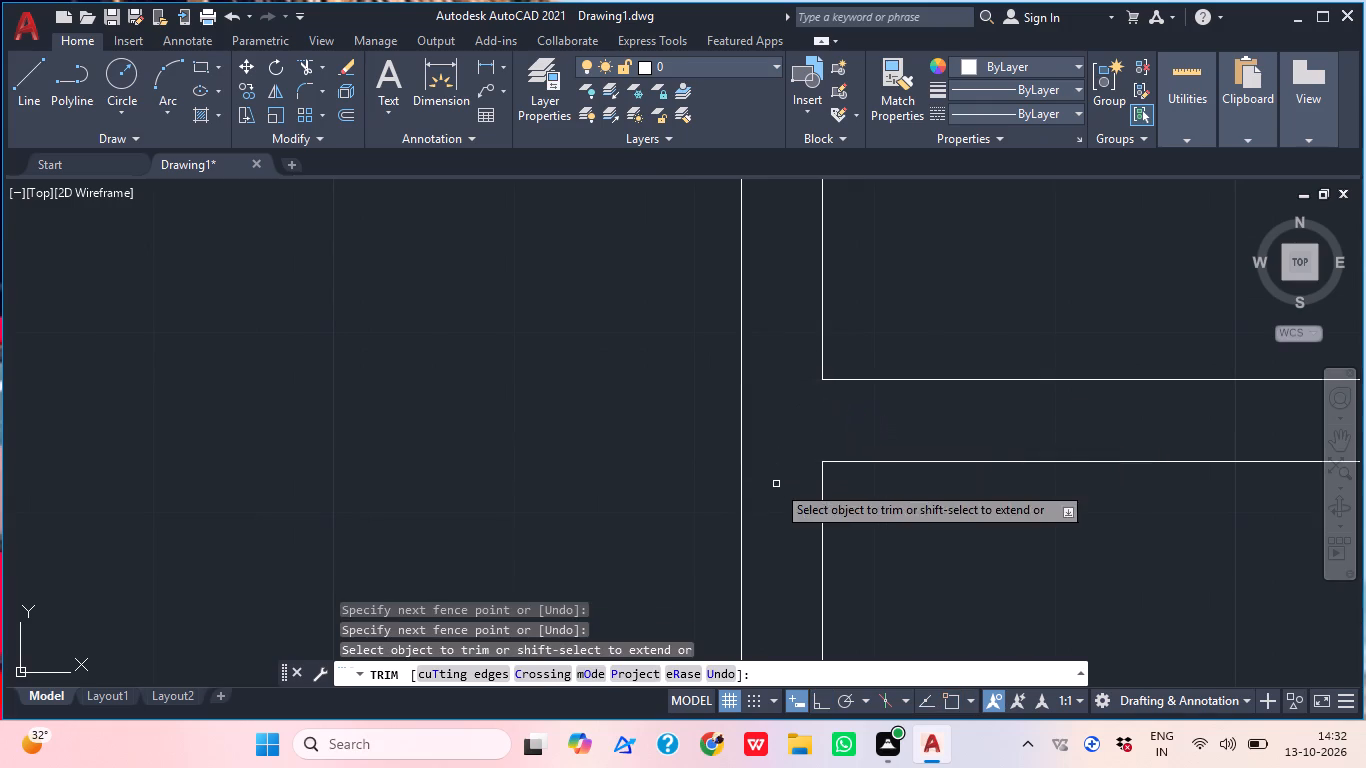
# Trim away the vertical partition between the middle room's top partition and the long horizontal partition above, including its stubs inside that partition.
pyautogui.scroll(-4, 826, 457)
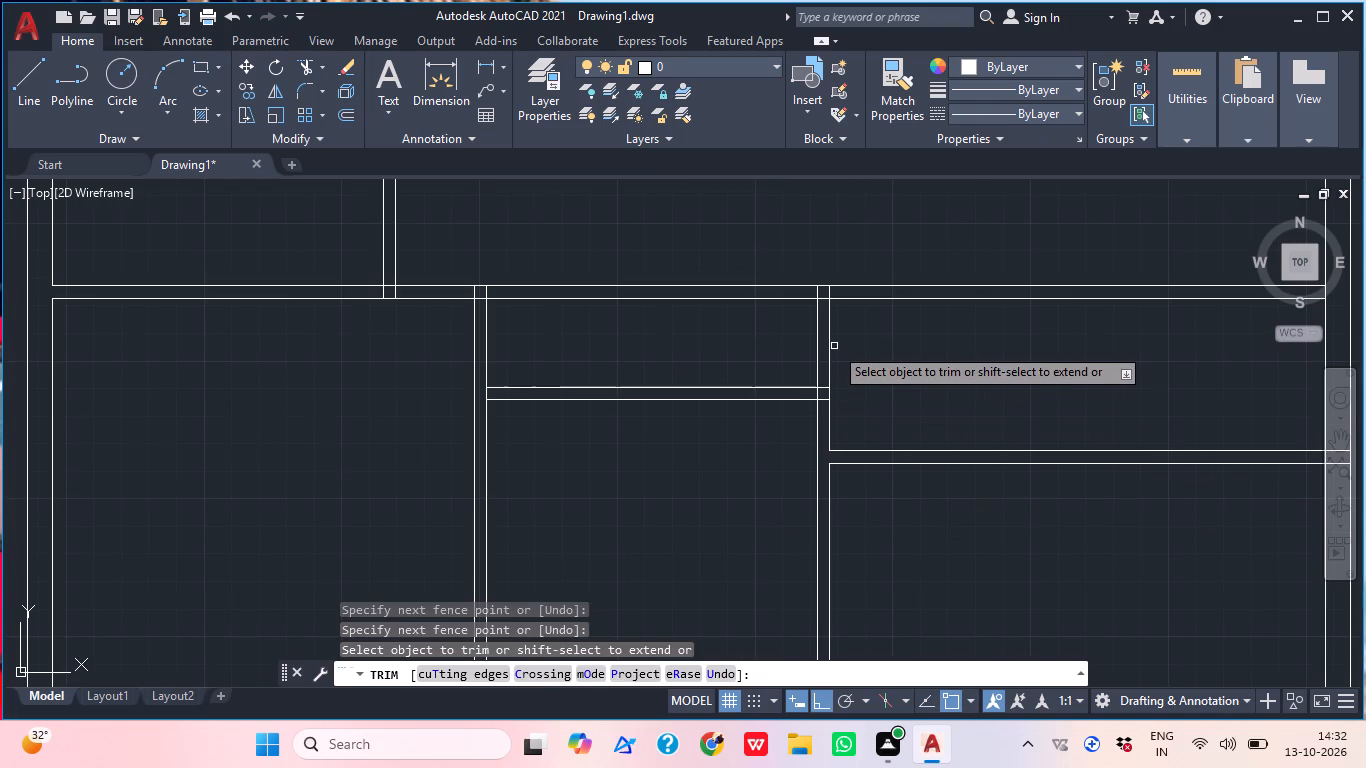
pyautogui.click(811, 343)
pyautogui.click(897, 350)
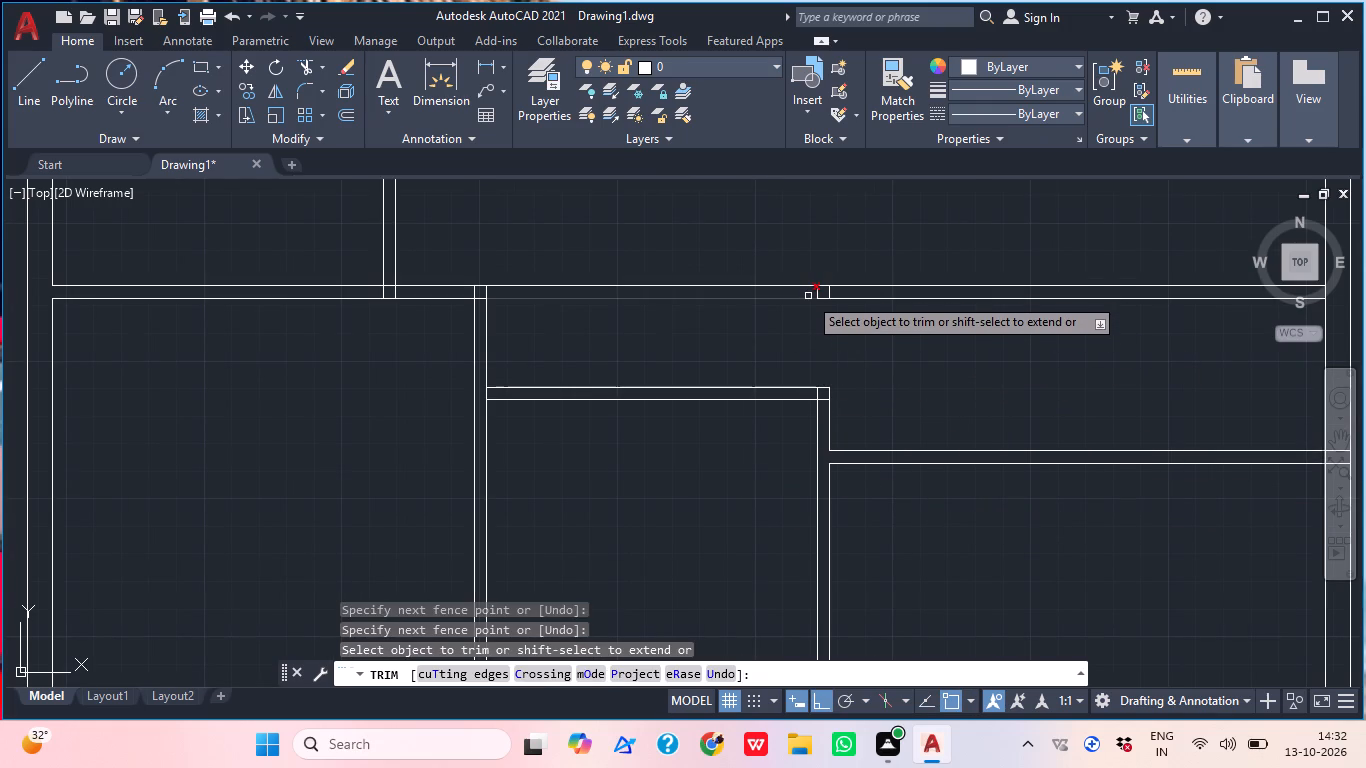
pyautogui.scroll(3, 808, 296)
pyautogui.click(801, 294)
pyautogui.click(960, 288)
pyautogui.scroll(-1, 850, 361)
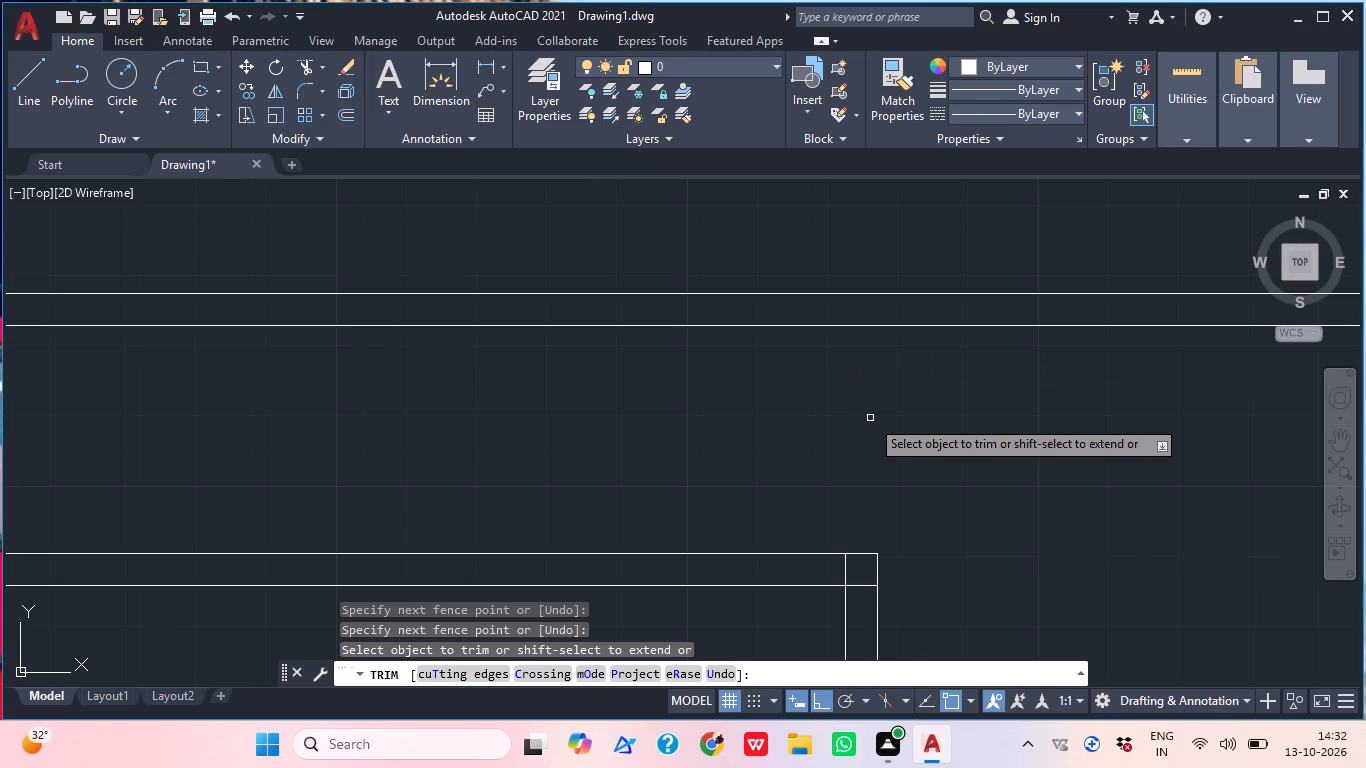
# Trim the overlapping inner lines at the middle room's top-right corner to form a clean wall corner.
pyautogui.moveTo(956, 487); pyautogui.dragTo(968, 350, button='middle')
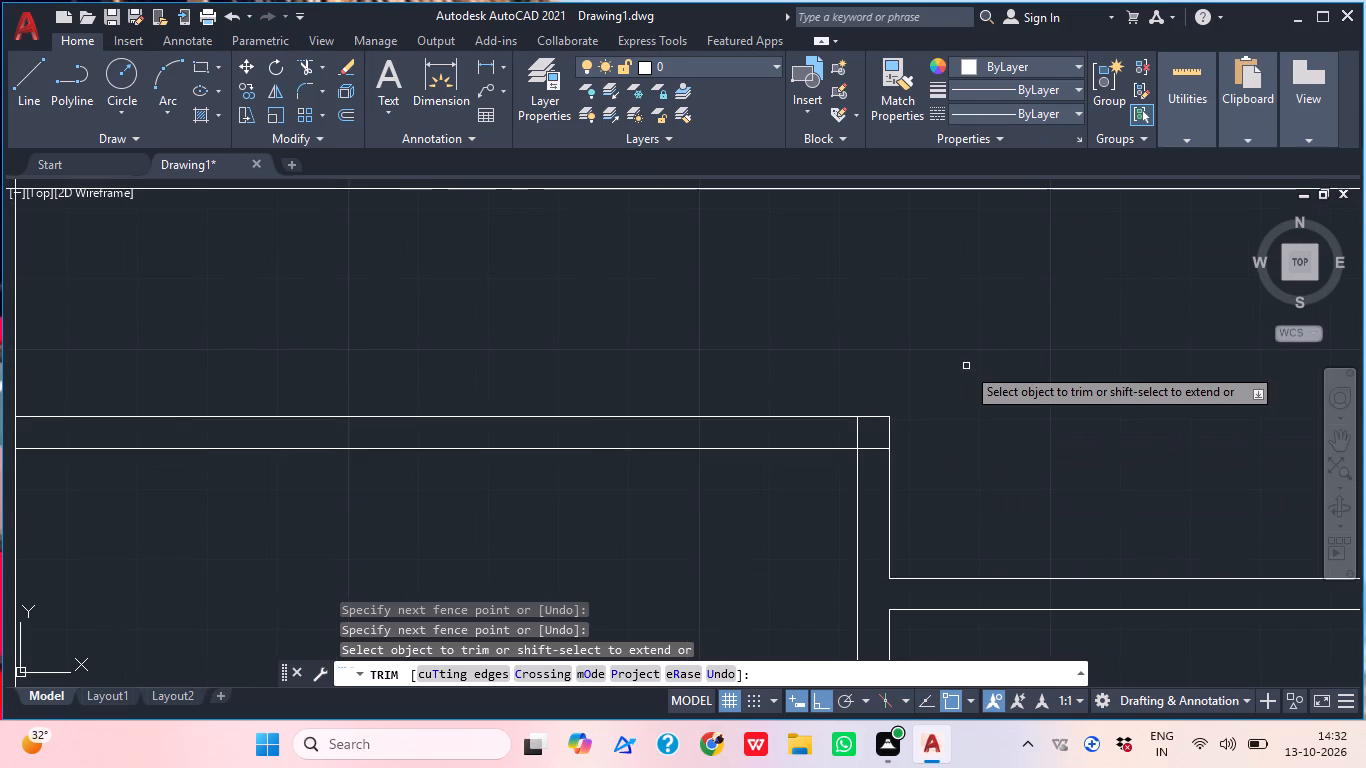
pyautogui.scroll(3, 884, 445)
pyautogui.click(882, 474)
pyautogui.moveTo(838, 525); pyautogui.dragTo(841, 511)
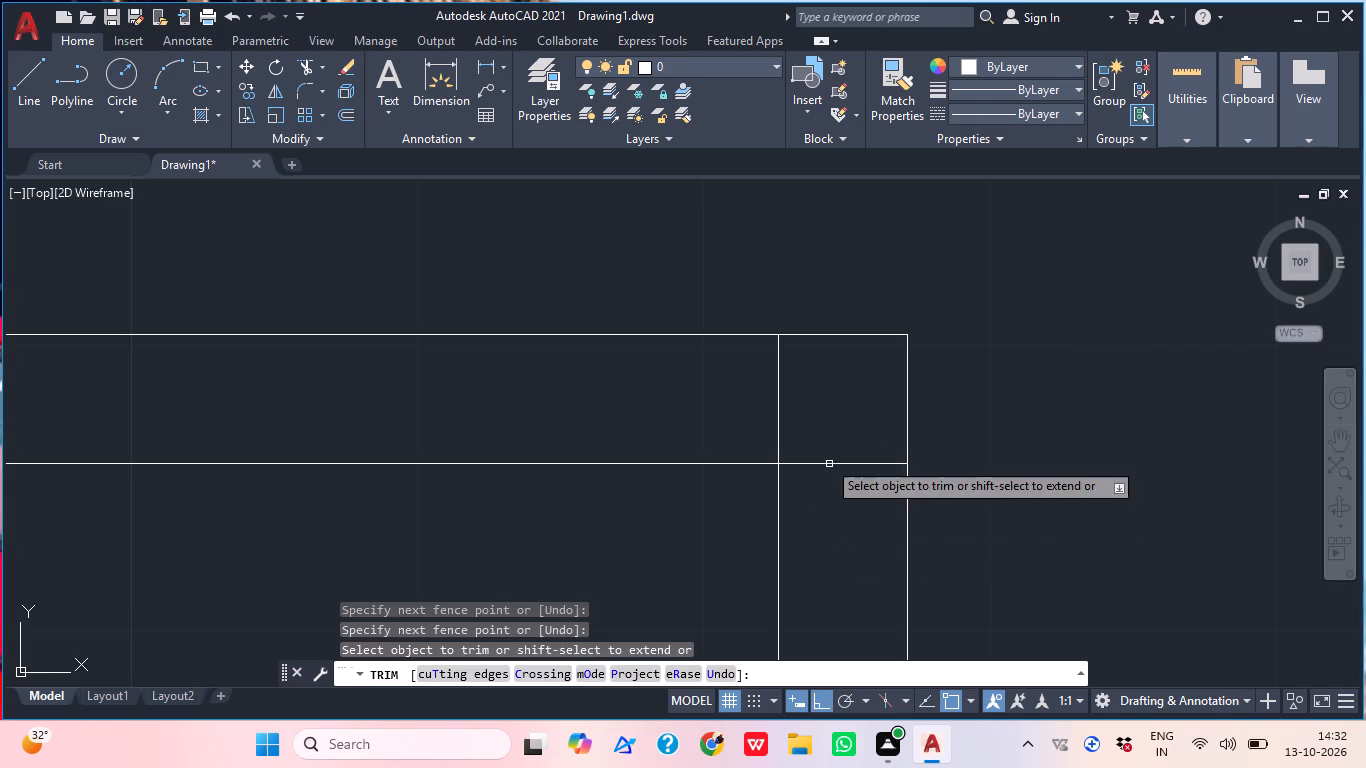
pyautogui.click(716, 395)
pyautogui.click(852, 507)
pyautogui.scroll(-5, 1062, 261)
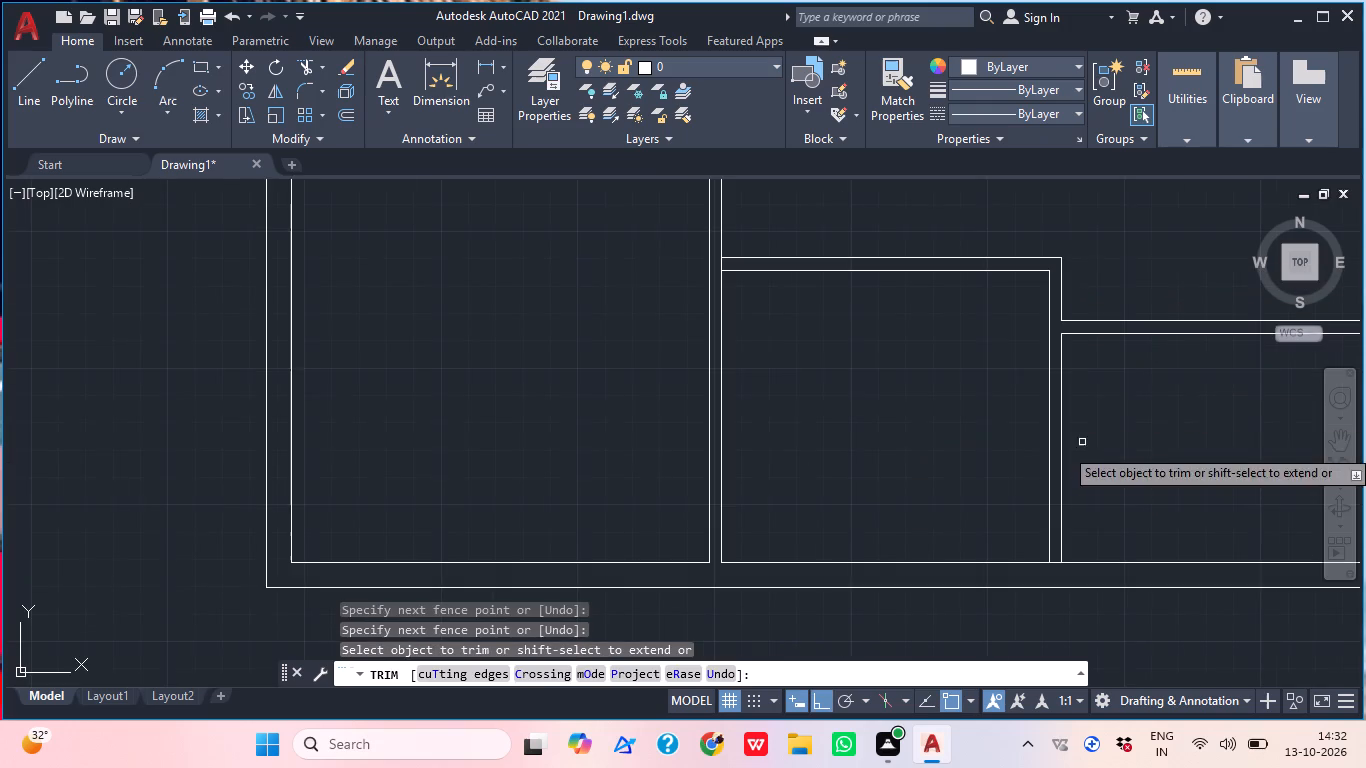
# Trim the vertical line crossing the junction where the middle room's top partition meets its left partition.
pyautogui.moveTo(1121, 416); pyautogui.dragTo(866, 507, button='middle')
pyautogui.scroll(5, 481, 353)
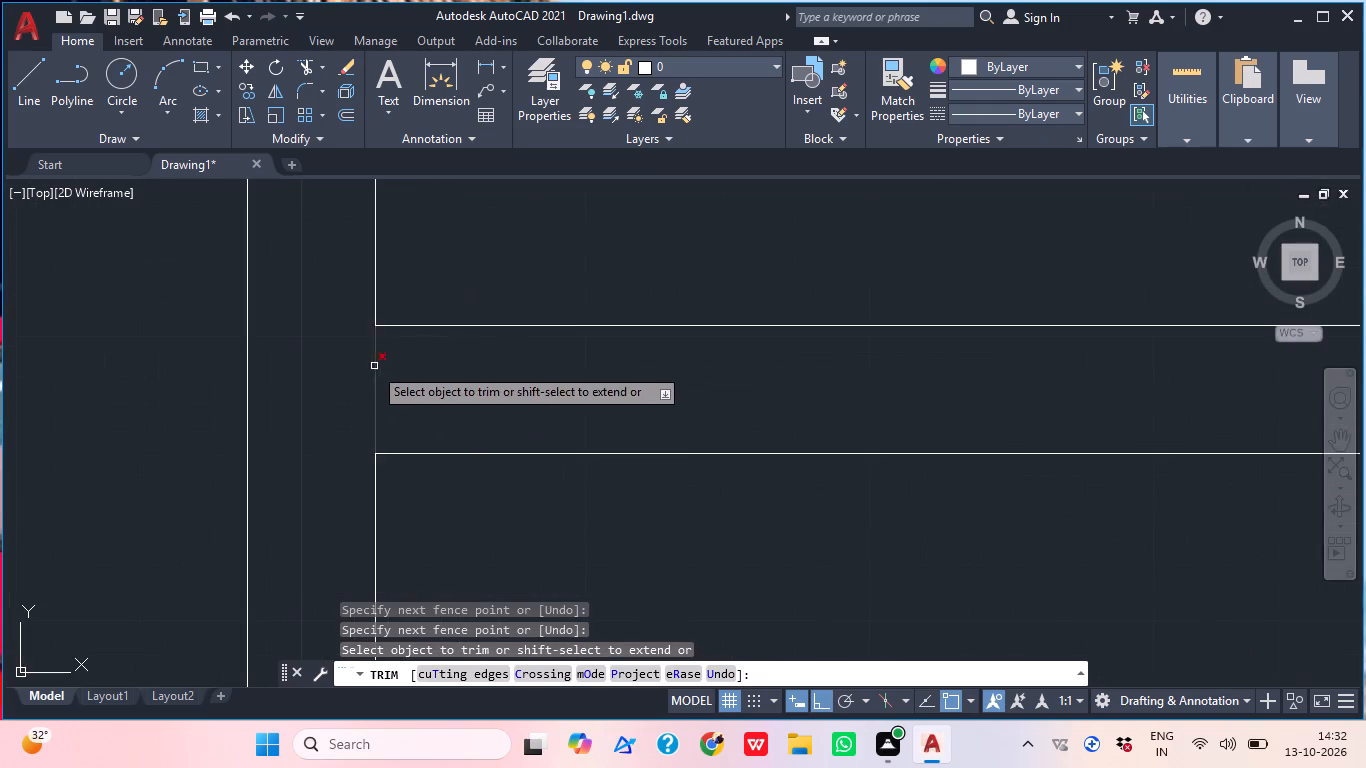
pyautogui.click(369, 366)
pyautogui.click(399, 383)
pyautogui.scroll(-7, 547, 298)
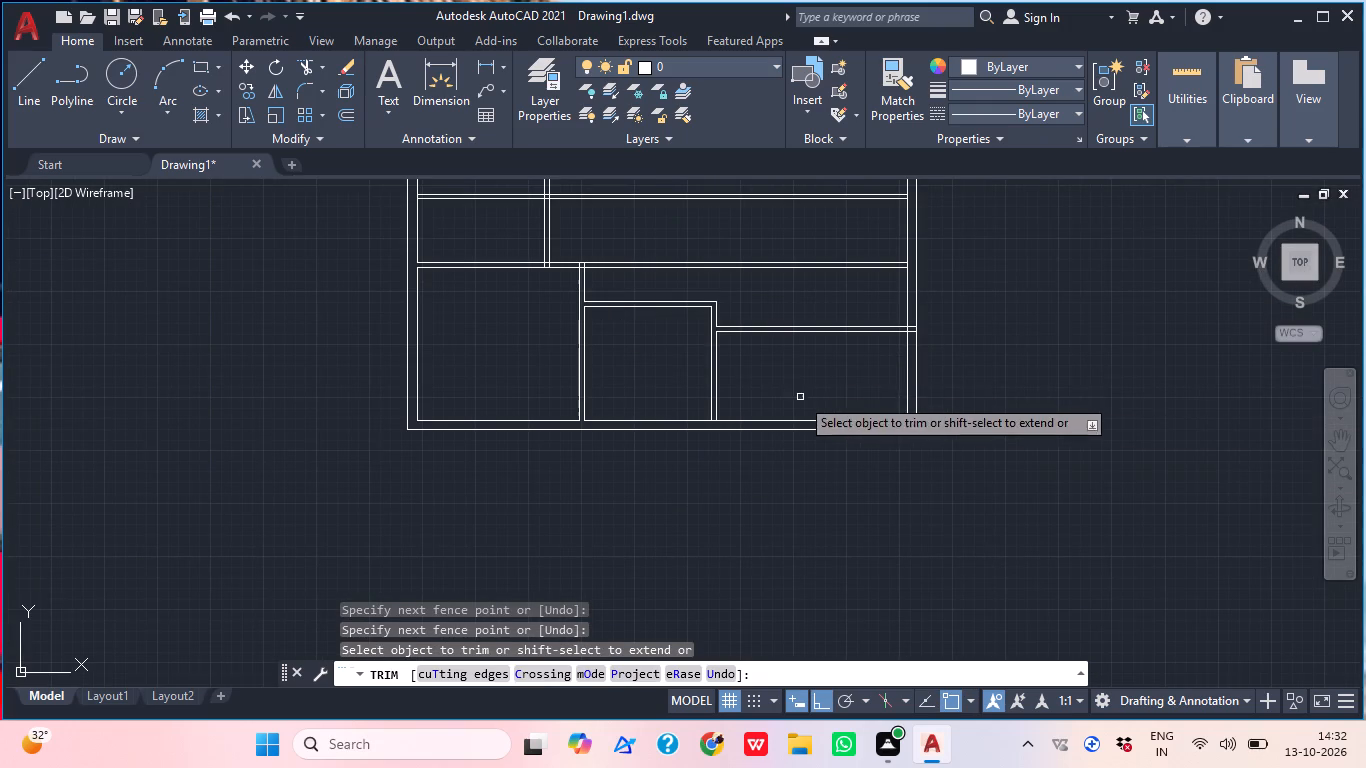
# Trim the bottom-right room's top partition back to the right outer wall and open the inner wall face at that junction.
pyautogui.scroll(3, 946, 302)
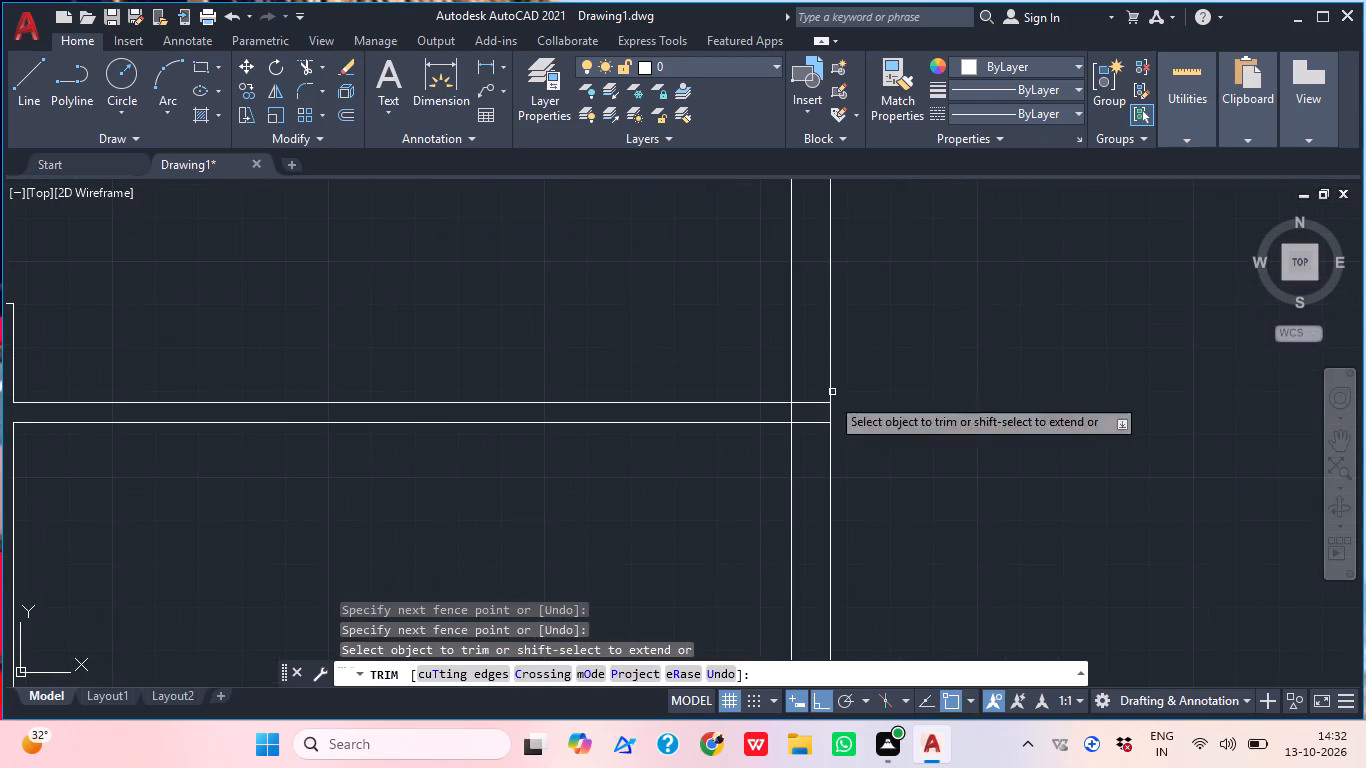
pyautogui.scroll(2, 828, 403)
pyautogui.click(770, 385)
pyautogui.click(774, 473)
pyautogui.click(731, 448)
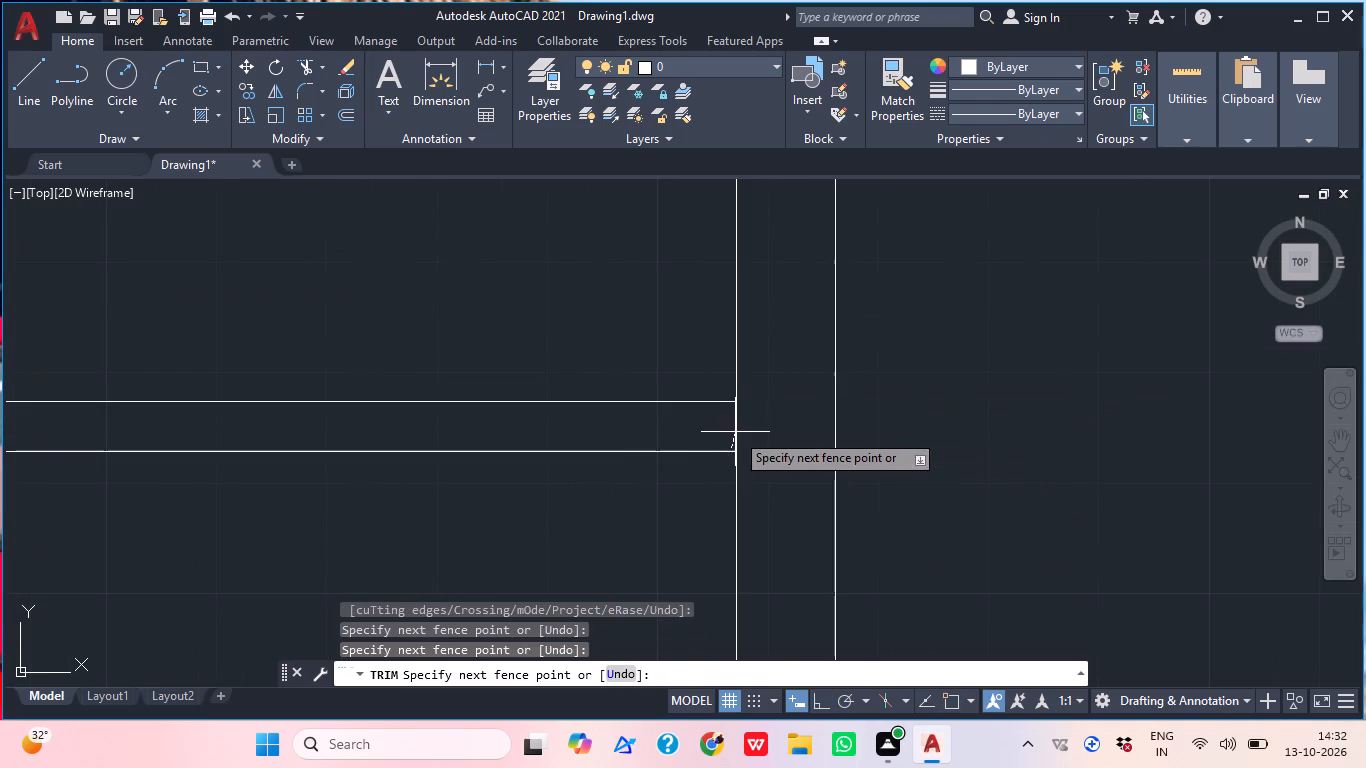
pyautogui.moveTo(735, 432); pyautogui.dragTo(808, 390)
pyautogui.click(726, 424)
pyautogui.click(761, 430)
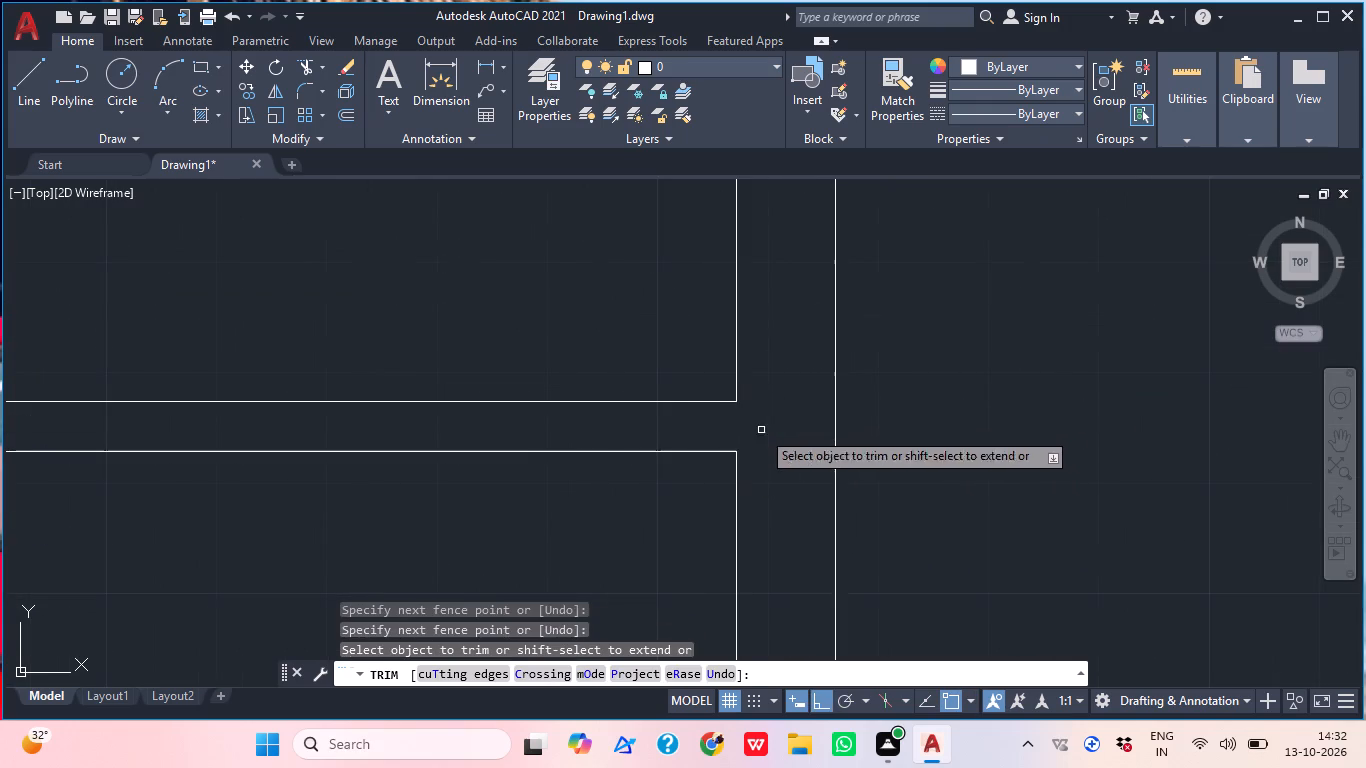
pyautogui.scroll(-4, 830, 385)
pyautogui.press('Escape')
# Trim the two long horizontal partitions out of the large area above the middle and bottom-right rooms.
pyautogui.press('space')
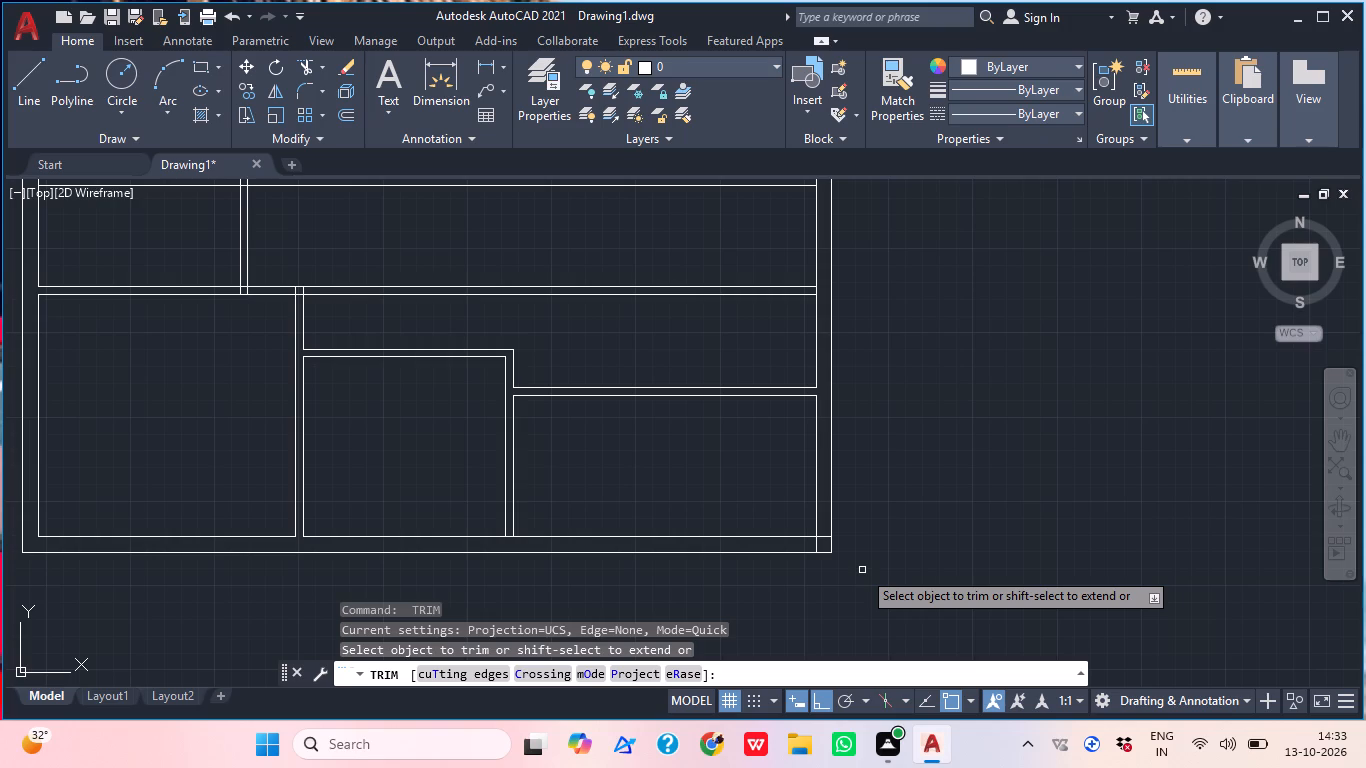
pyautogui.scroll(-1, 840, 525)
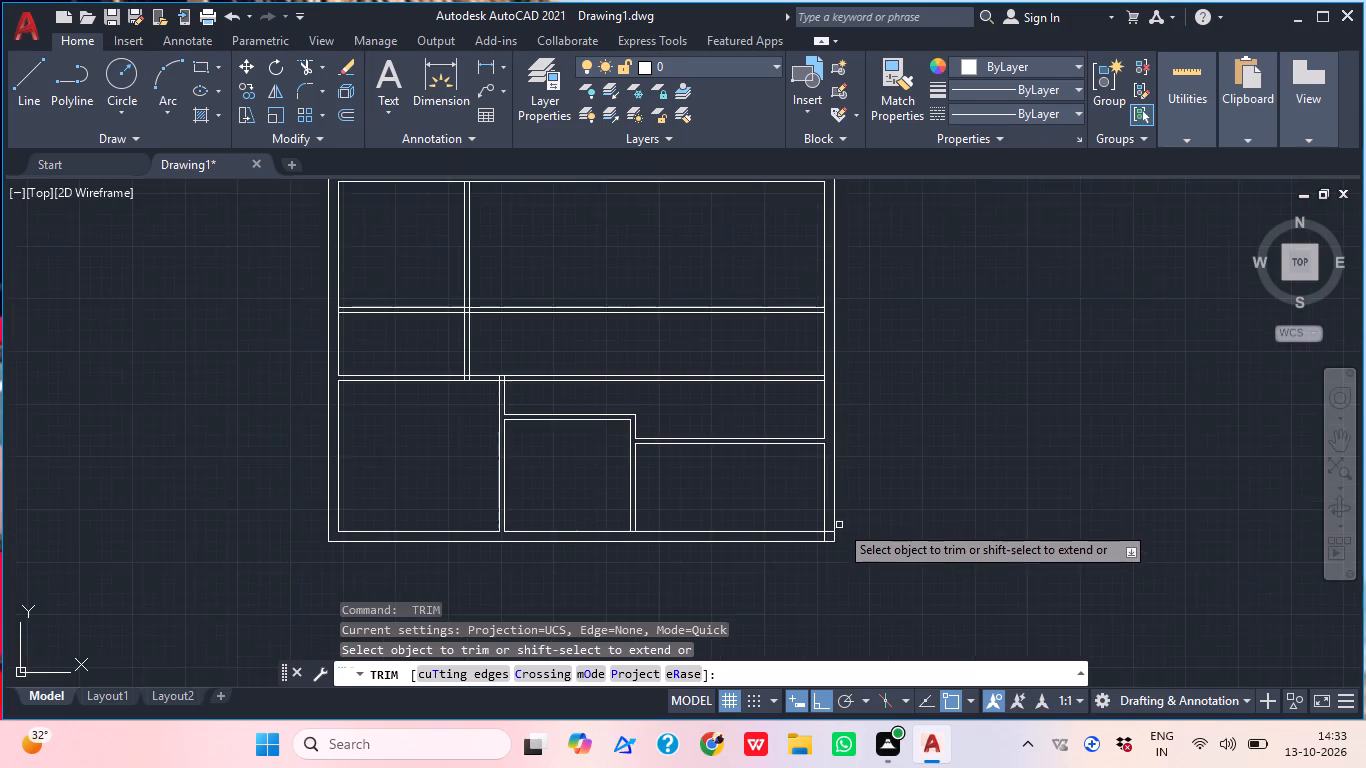
pyautogui.moveTo(849, 513); pyautogui.dragTo(867, 569, button='middle')
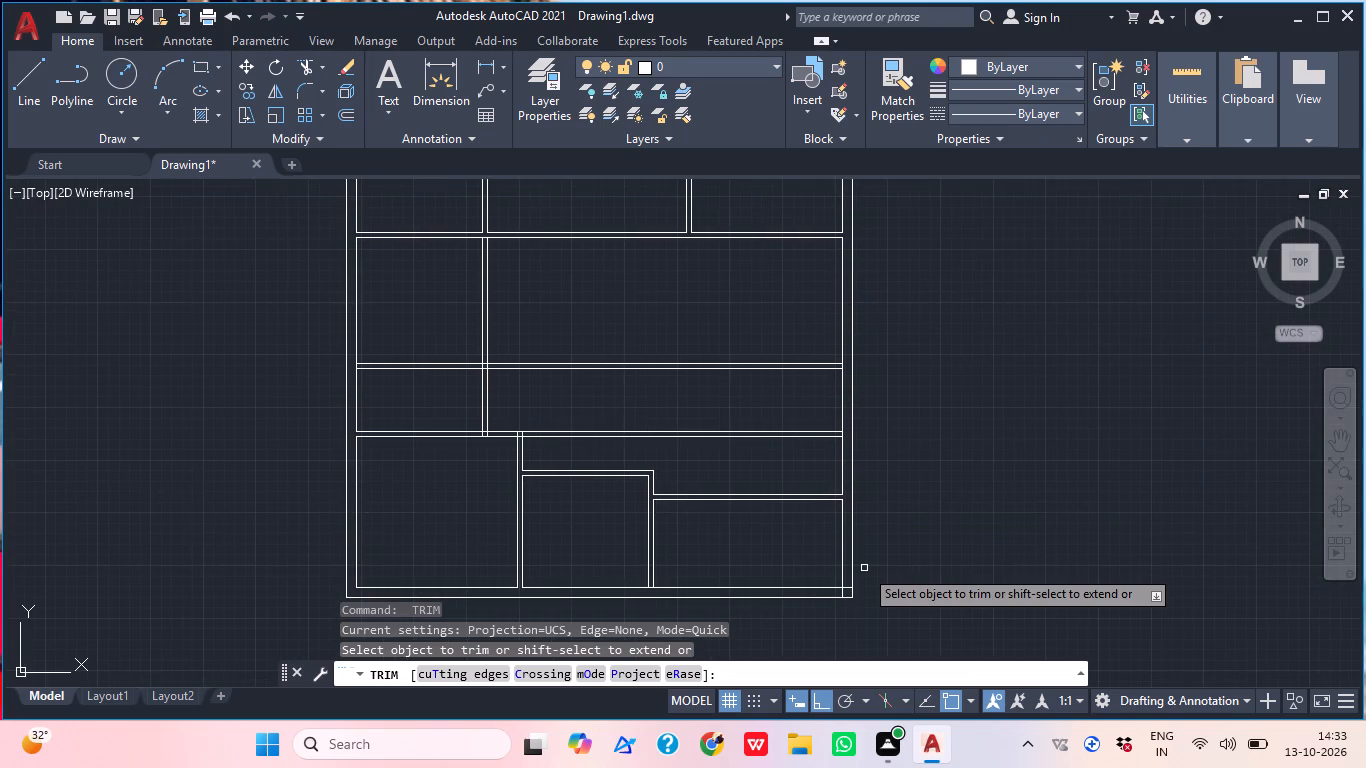
pyautogui.press('Escape')
pyautogui.write('tr')
pyautogui.press('space')
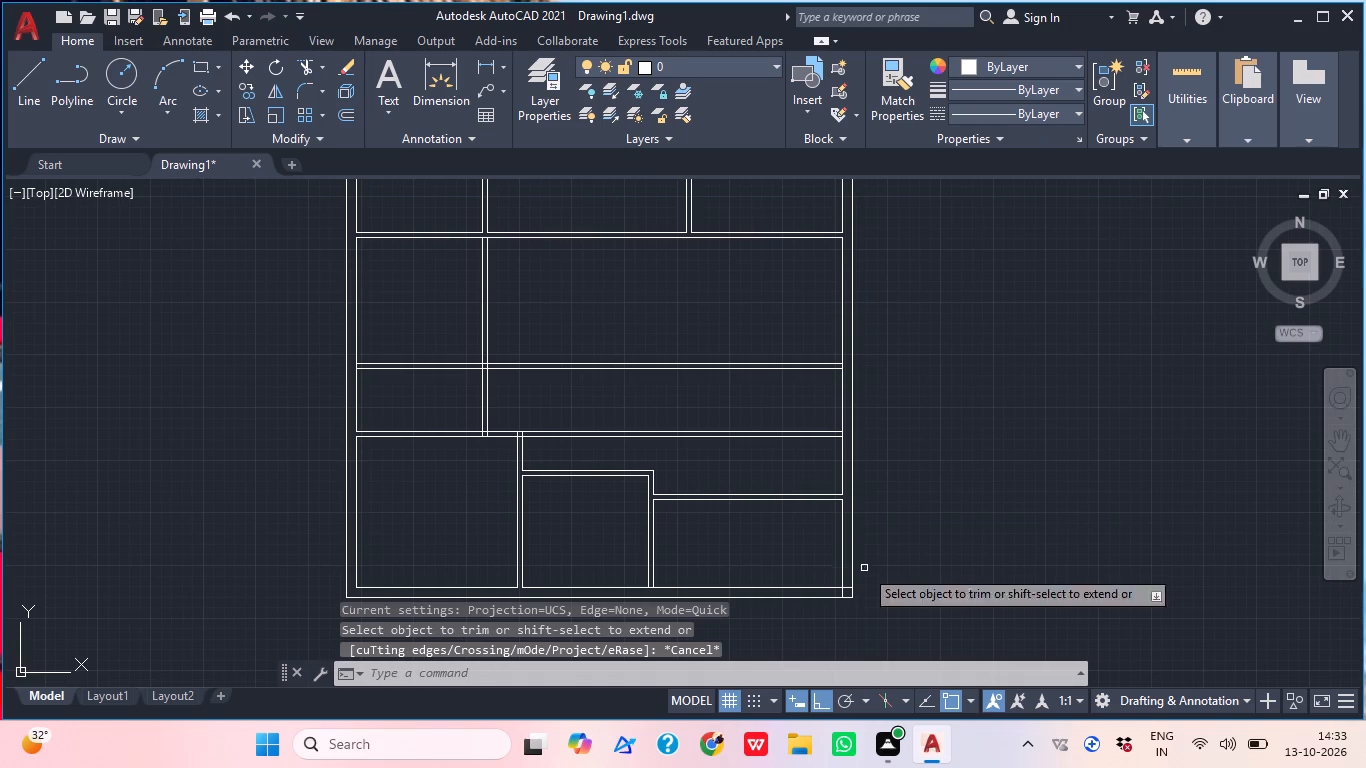
pyautogui.click(732, 451)
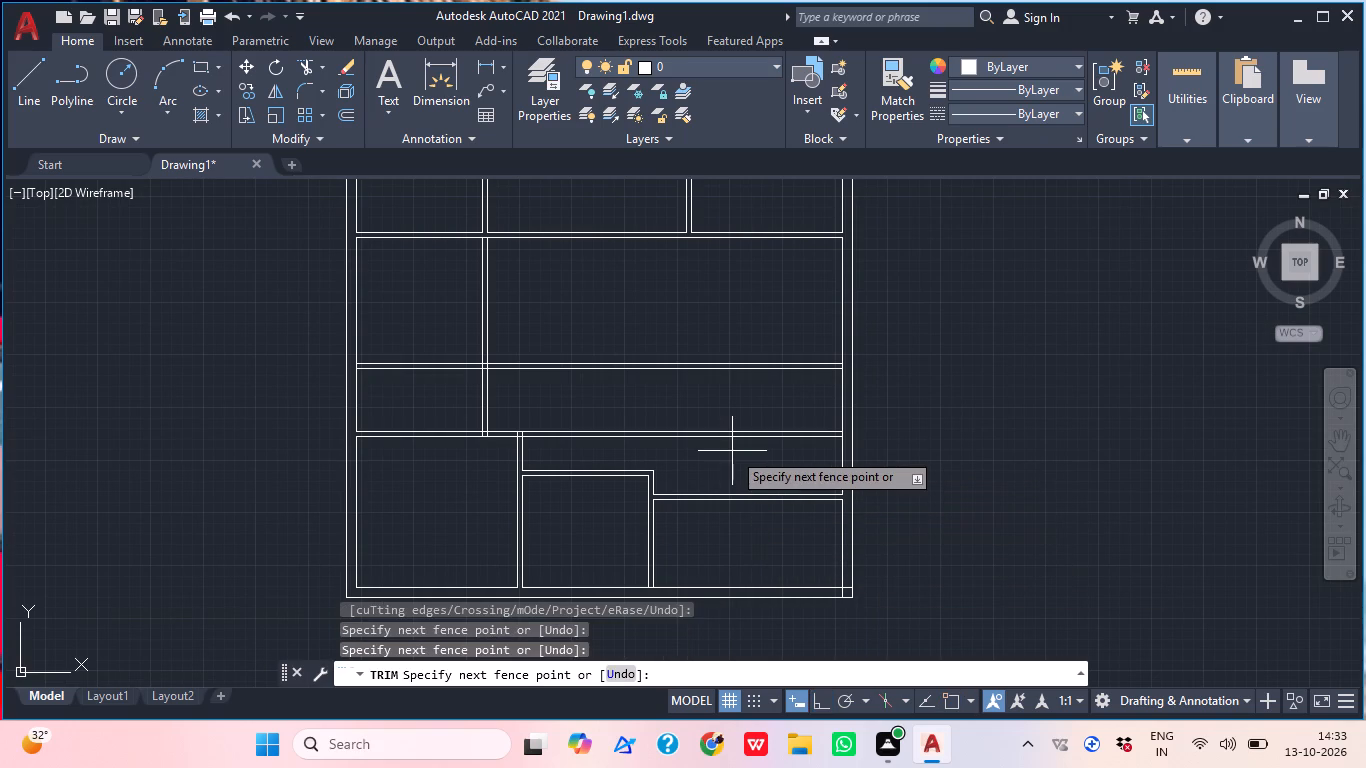
pyautogui.click(644, 322)
pyautogui.scroll(-1, 740, 442)
pyautogui.moveTo(734, 524); pyautogui.dragTo(748, 625, button='middle')
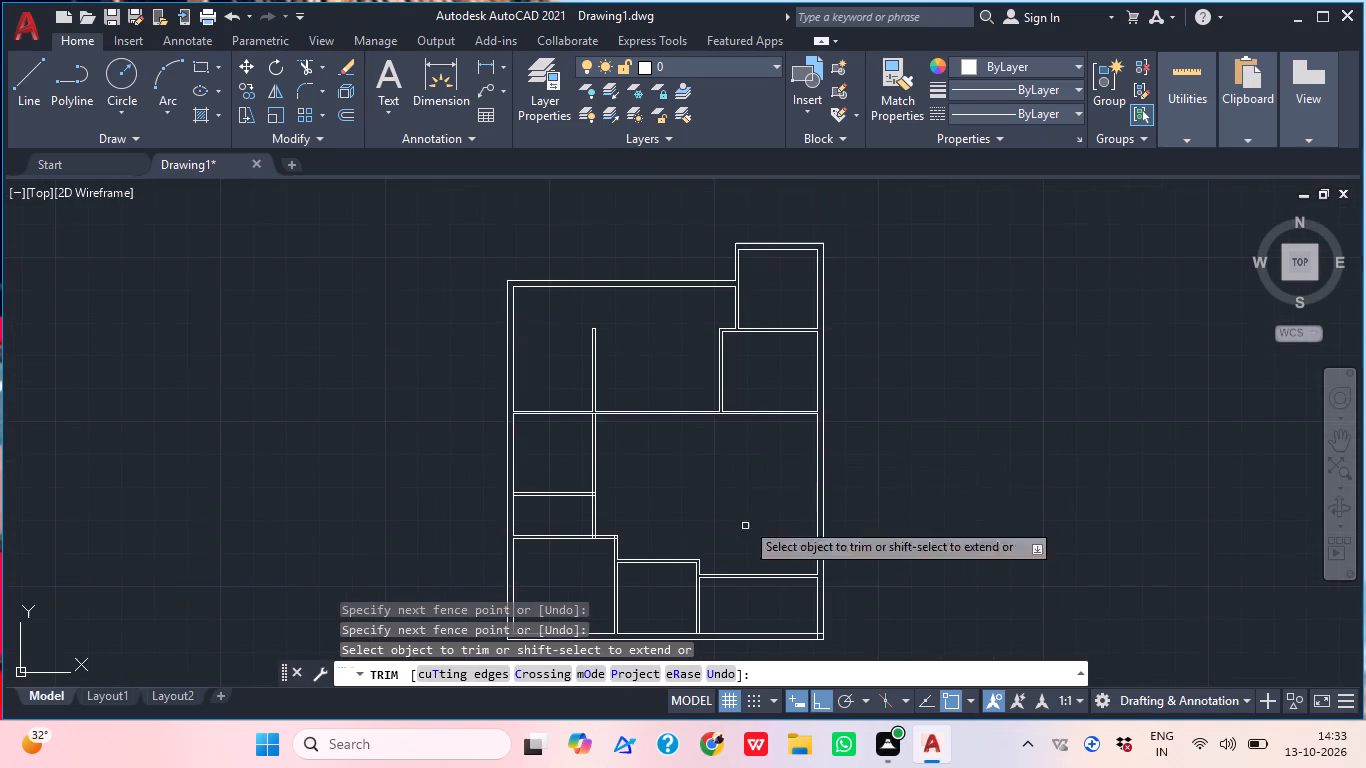
pyautogui.press('Escape')
# Offset the upper line of the bottom-right room's top partition 5' upward.
pyautogui.moveTo(716, 494); pyautogui.dragTo(698, 440, button='middle')
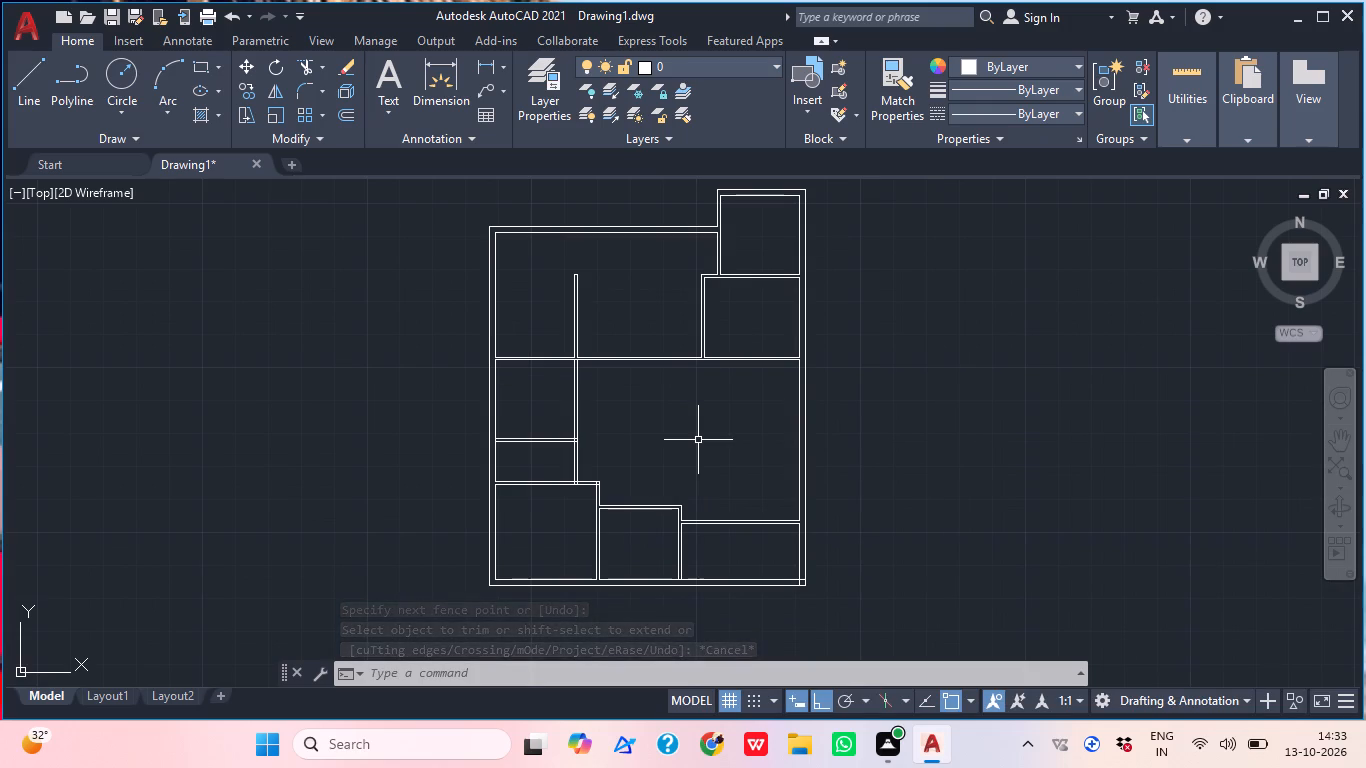
pyautogui.press('Escape')
pyautogui.middleClick(749, 439)
pyautogui.moveTo(748, 453); pyautogui.dragTo(738, 435, button='middle')
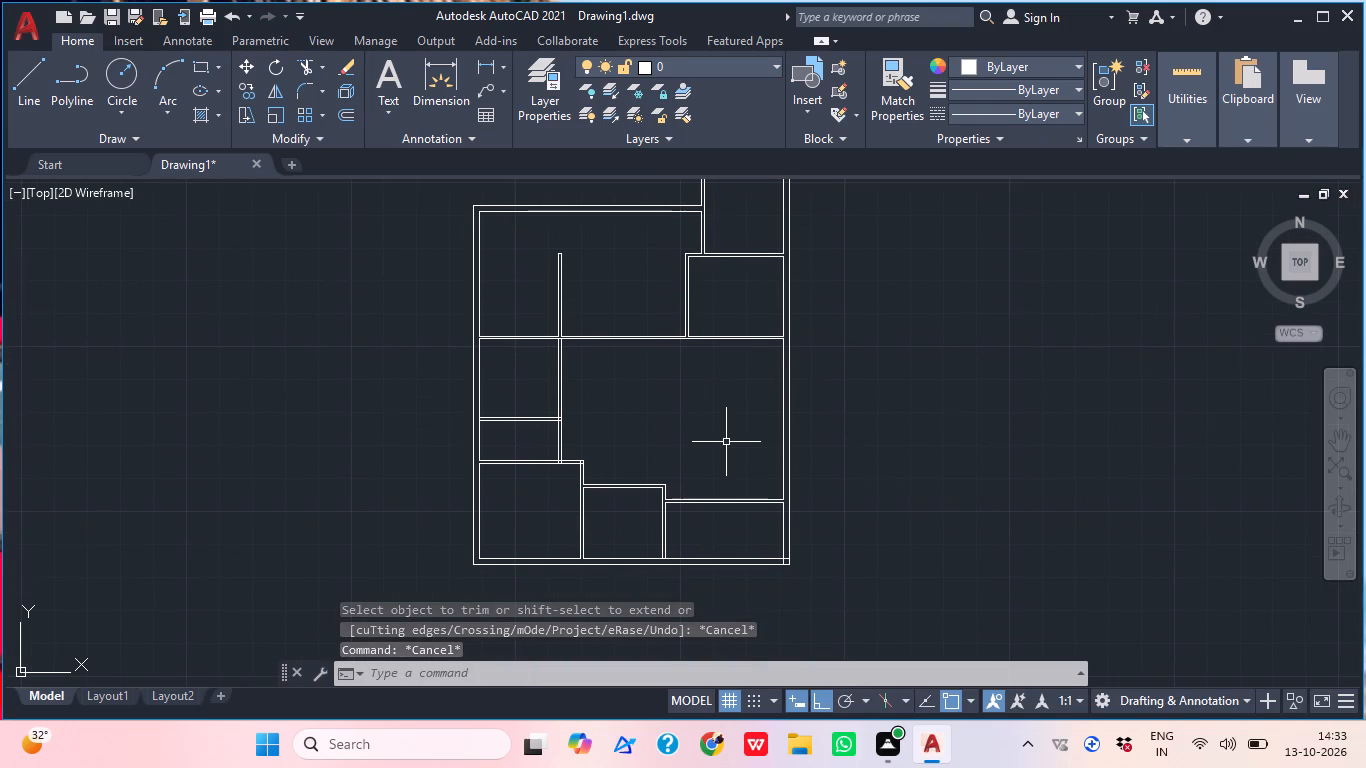
pyautogui.write('o')
pyautogui.press('space')
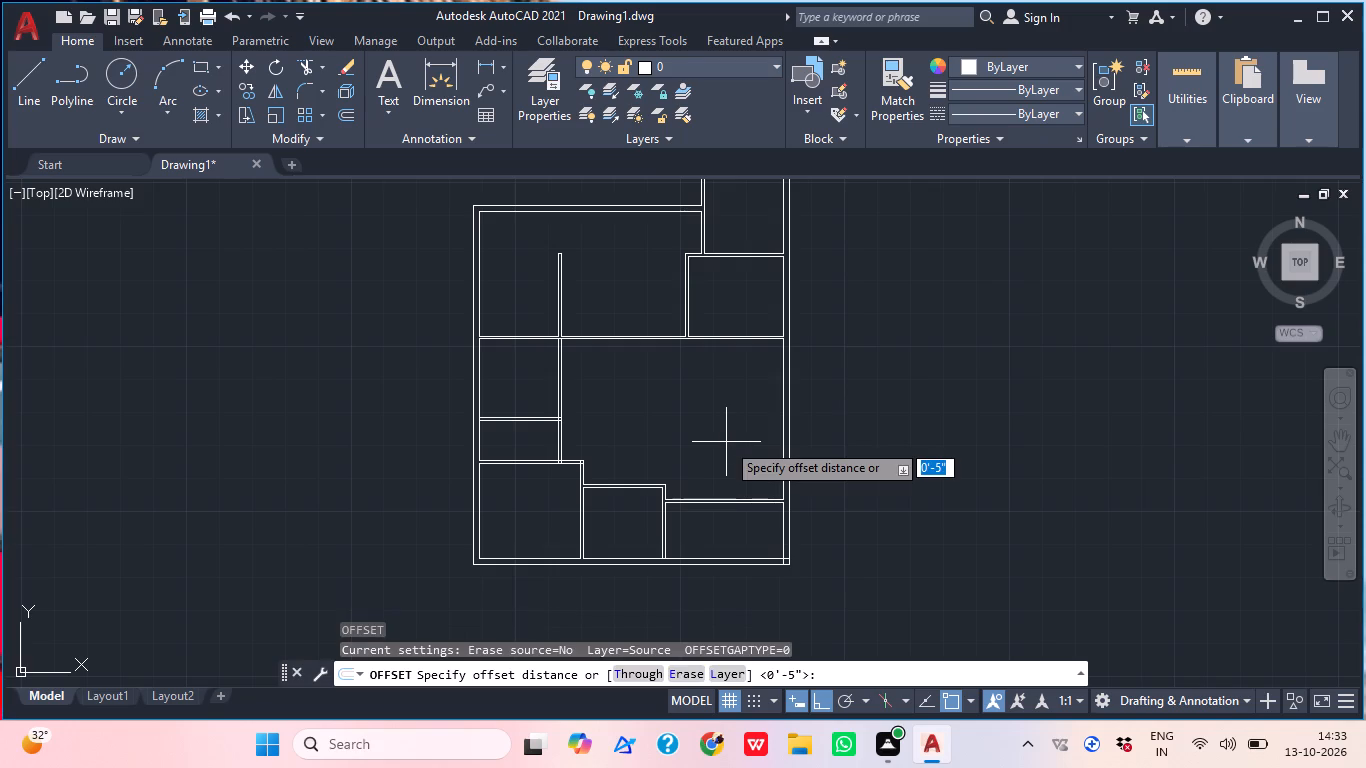
pyautogui.write("5'")
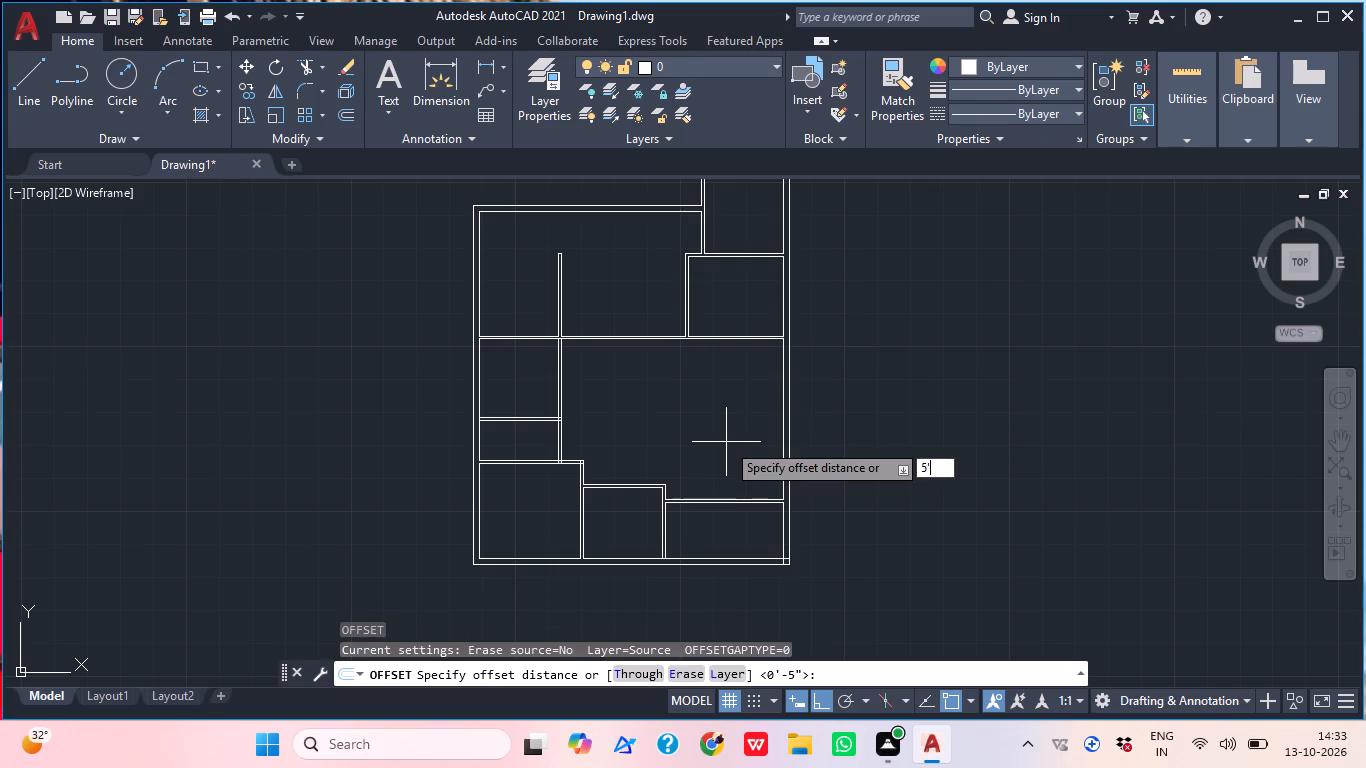
pyautogui.press('Return')
pyautogui.scroll(2, 740, 499)
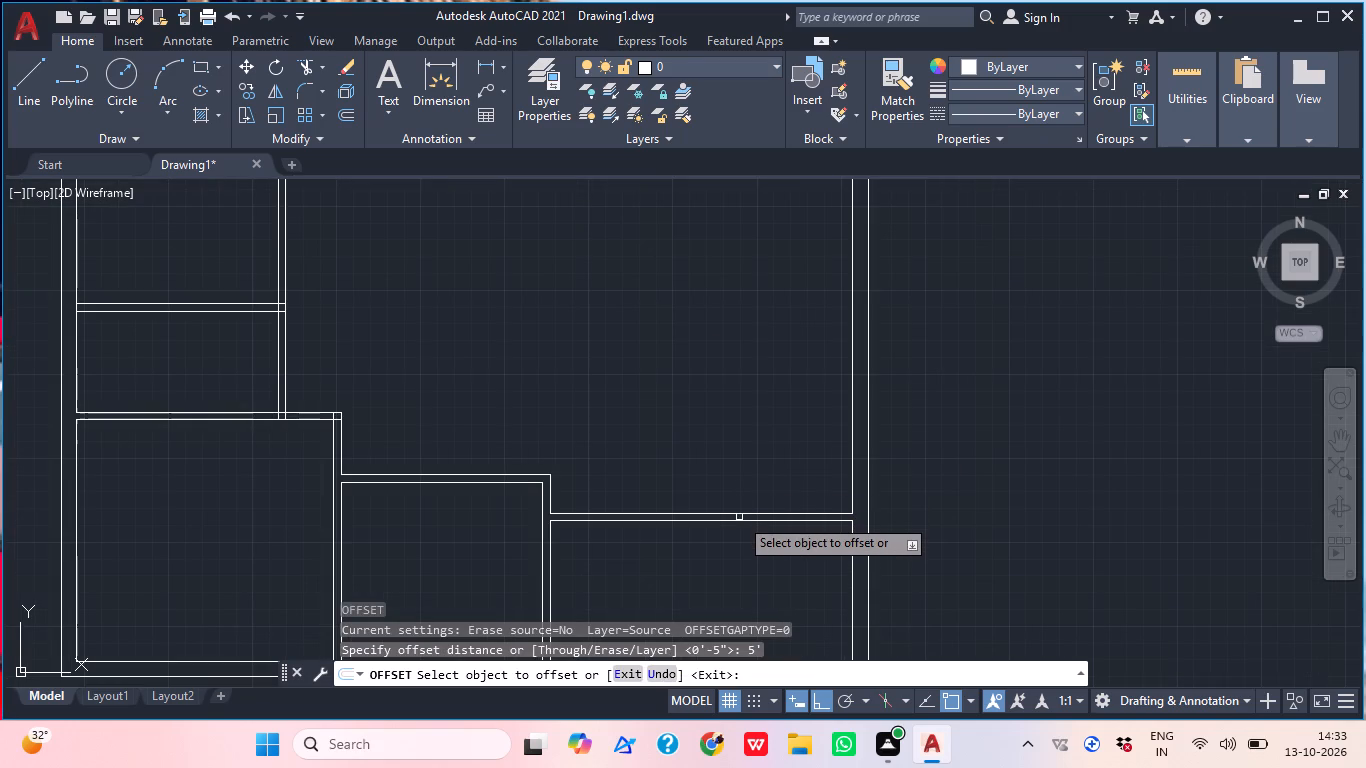
pyautogui.click(739, 515)
pyautogui.click(737, 353)
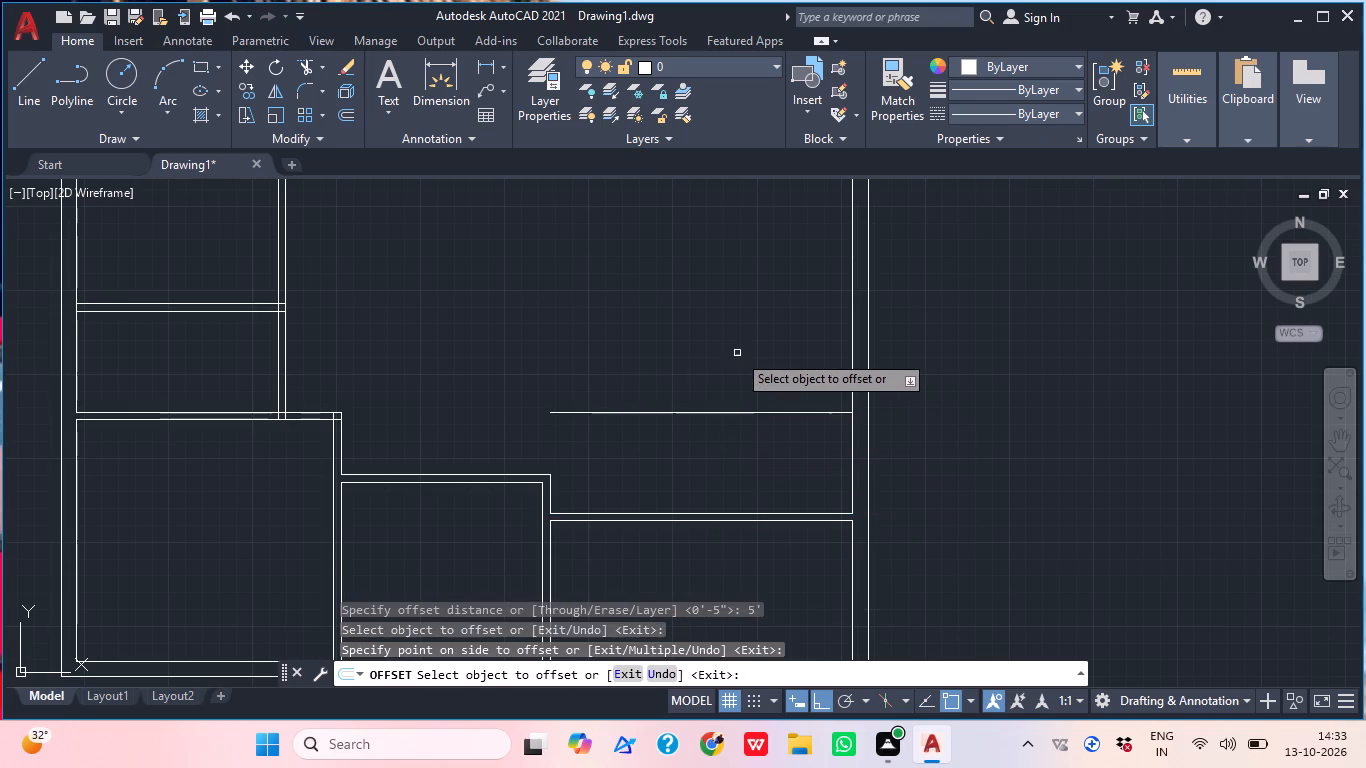
pyautogui.press('space')
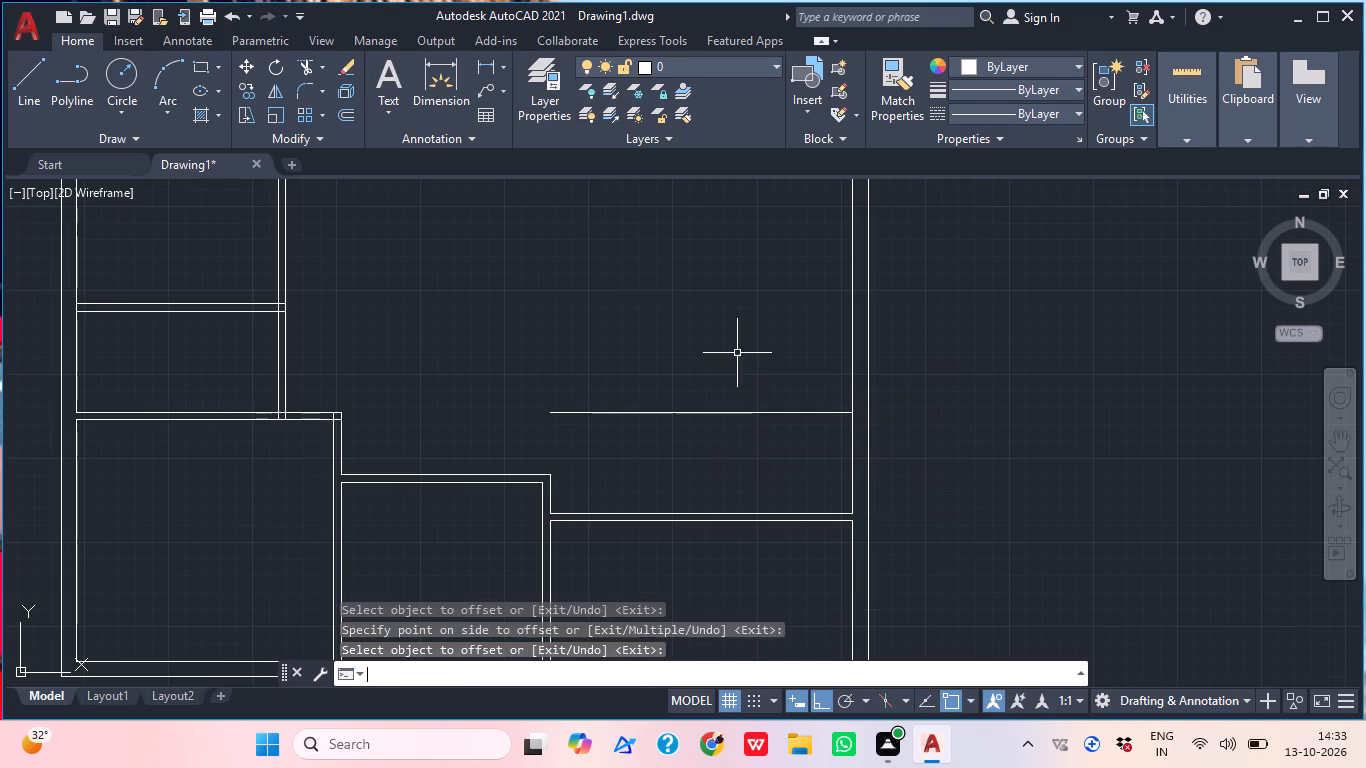
# Offset the new horizontal line above the bottom-right room 4.5" upward to form a partition.
pyautogui.press('space')
pyautogui.write('4.5"')
pyautogui.press('Return')
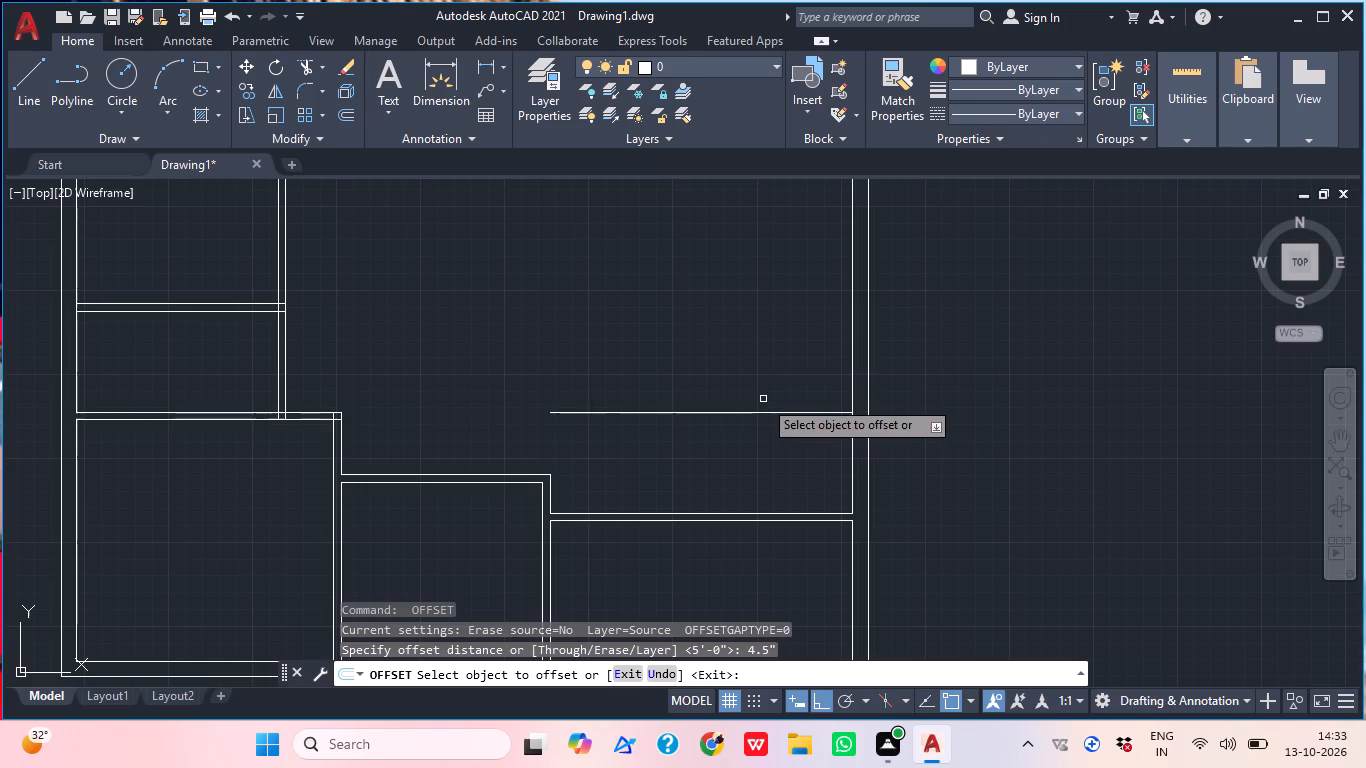
pyautogui.click(761, 411)
pyautogui.click(764, 357)
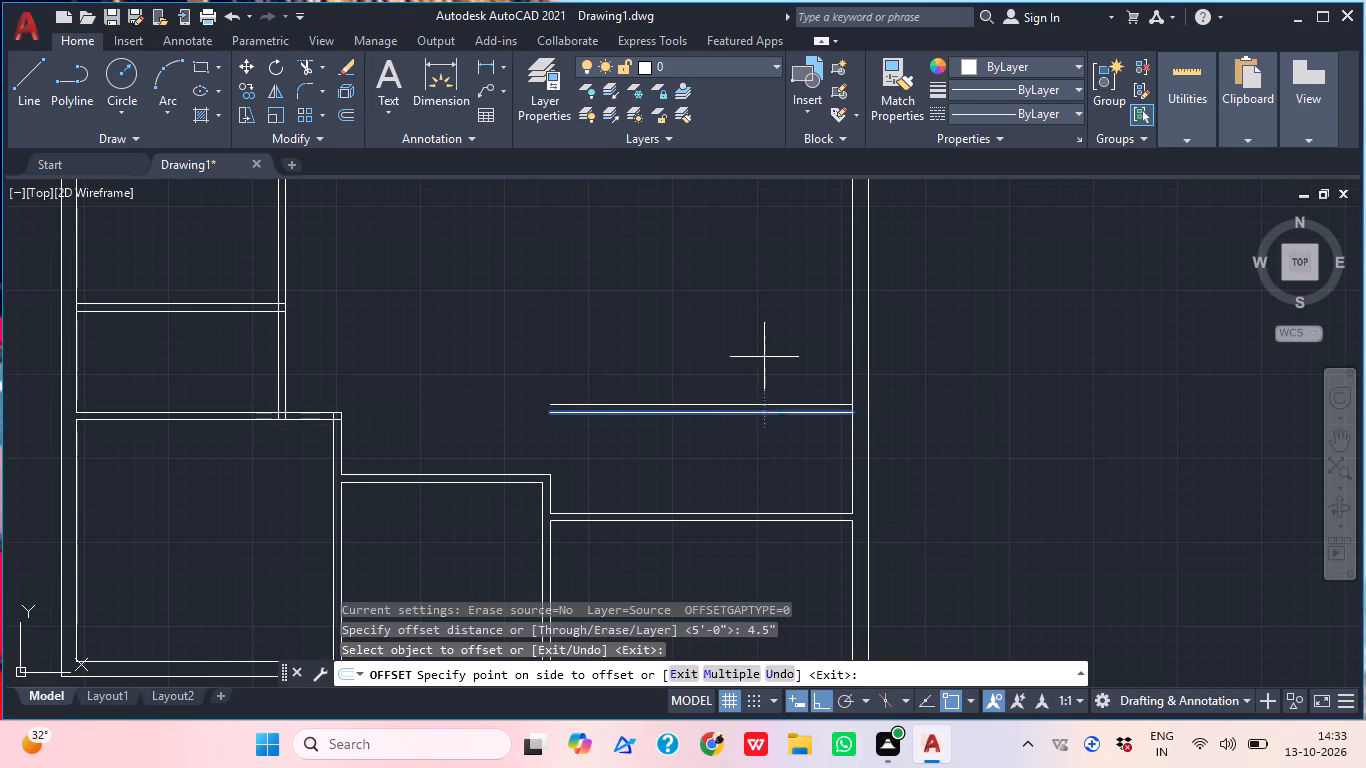
pyautogui.press('space')
# Offset the upper line of the newest partition above the bottom-right room 5' upward.
pyautogui.press('space')
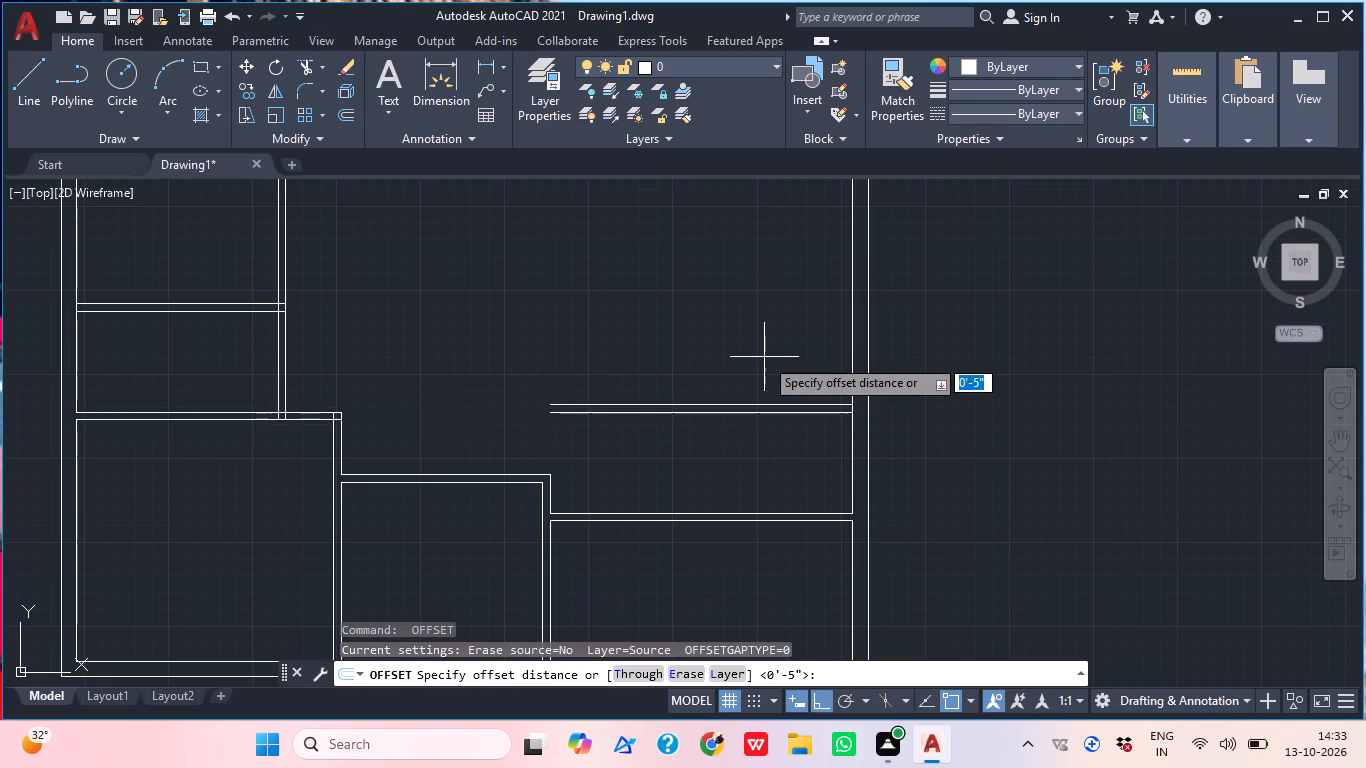
pyautogui.write("5'")
pyautogui.press('Return')
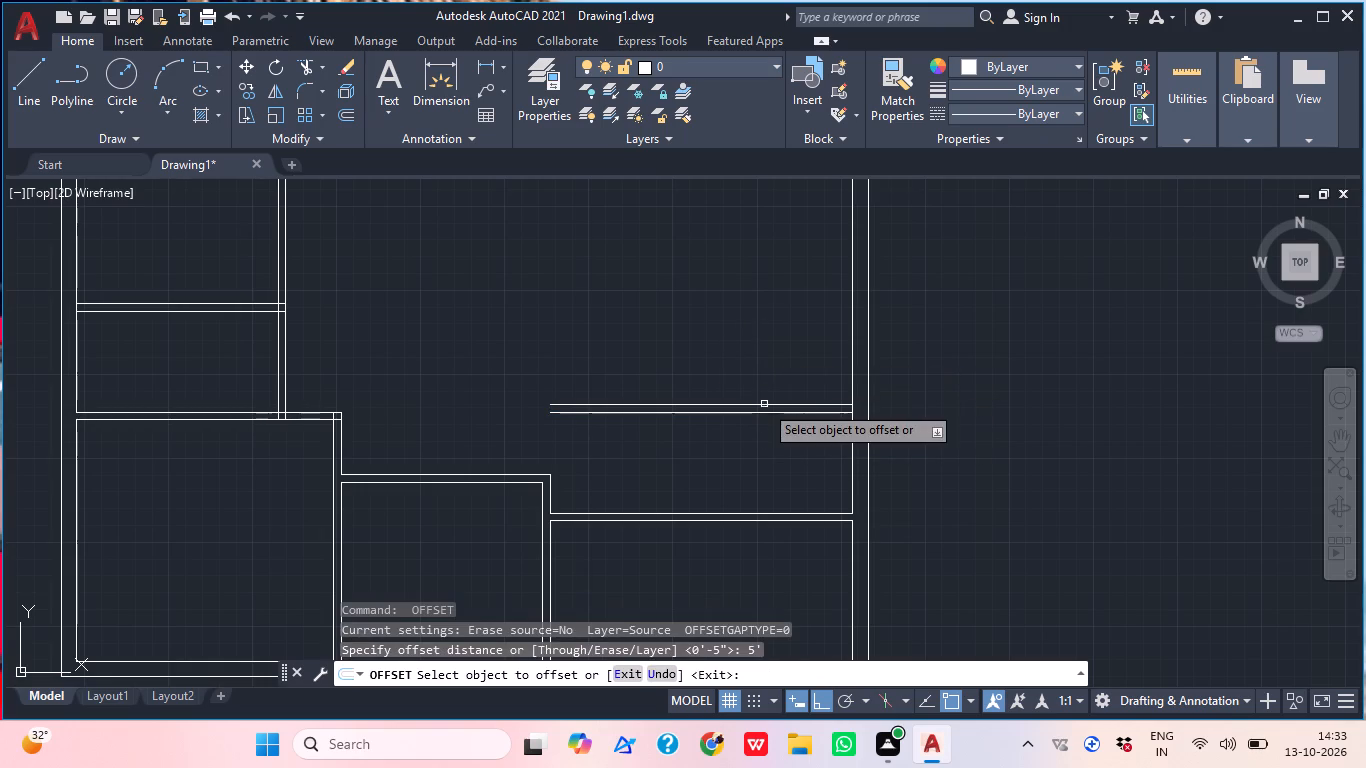
pyautogui.click(764, 404)
pyautogui.click(765, 336)
pyautogui.scroll(-1, 759, 376)
pyautogui.moveTo(758, 380); pyautogui.dragTo(751, 428, button='middle')
pyautogui.press('space')
# Offset the new horizontal line 4.5" upward to form the second partition above the bottom-right room.
pyautogui.press('space')
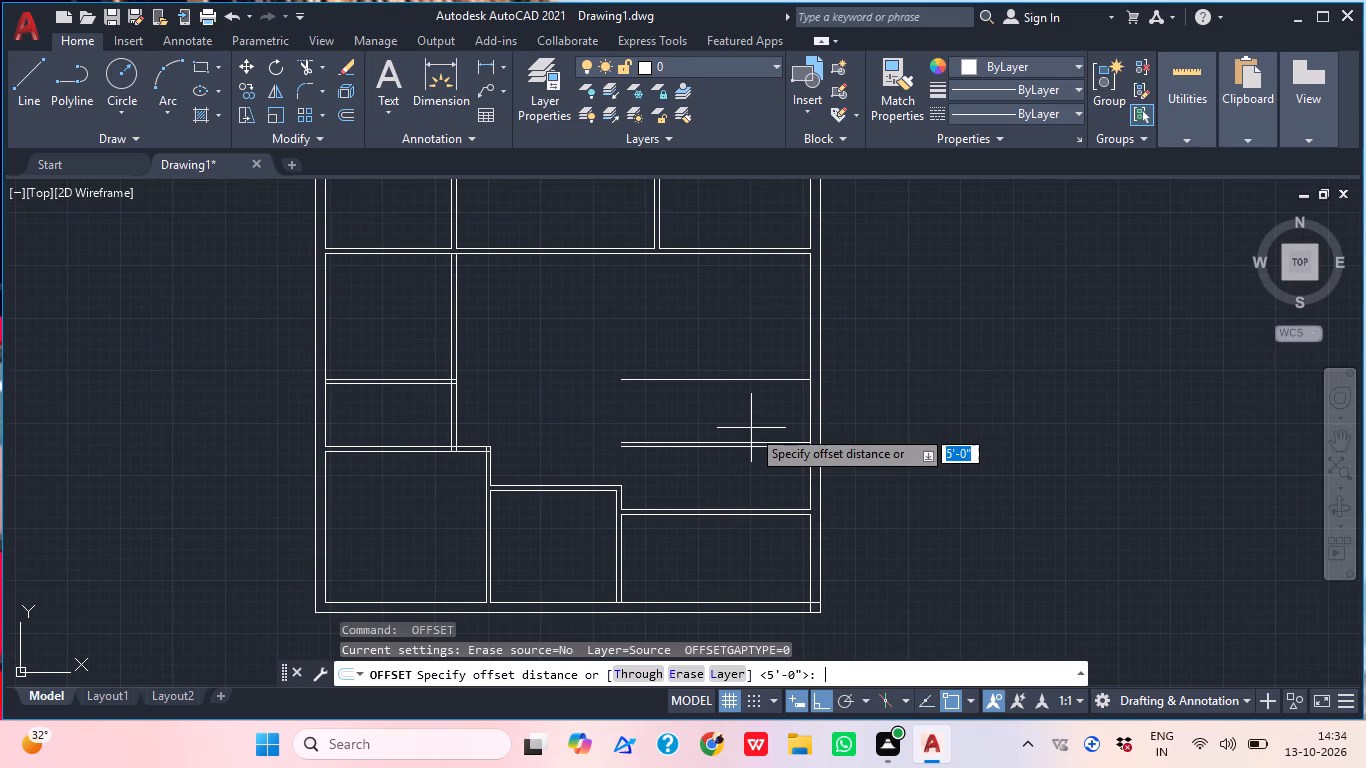
pyautogui.write('4.5"')
pyautogui.press('Return')
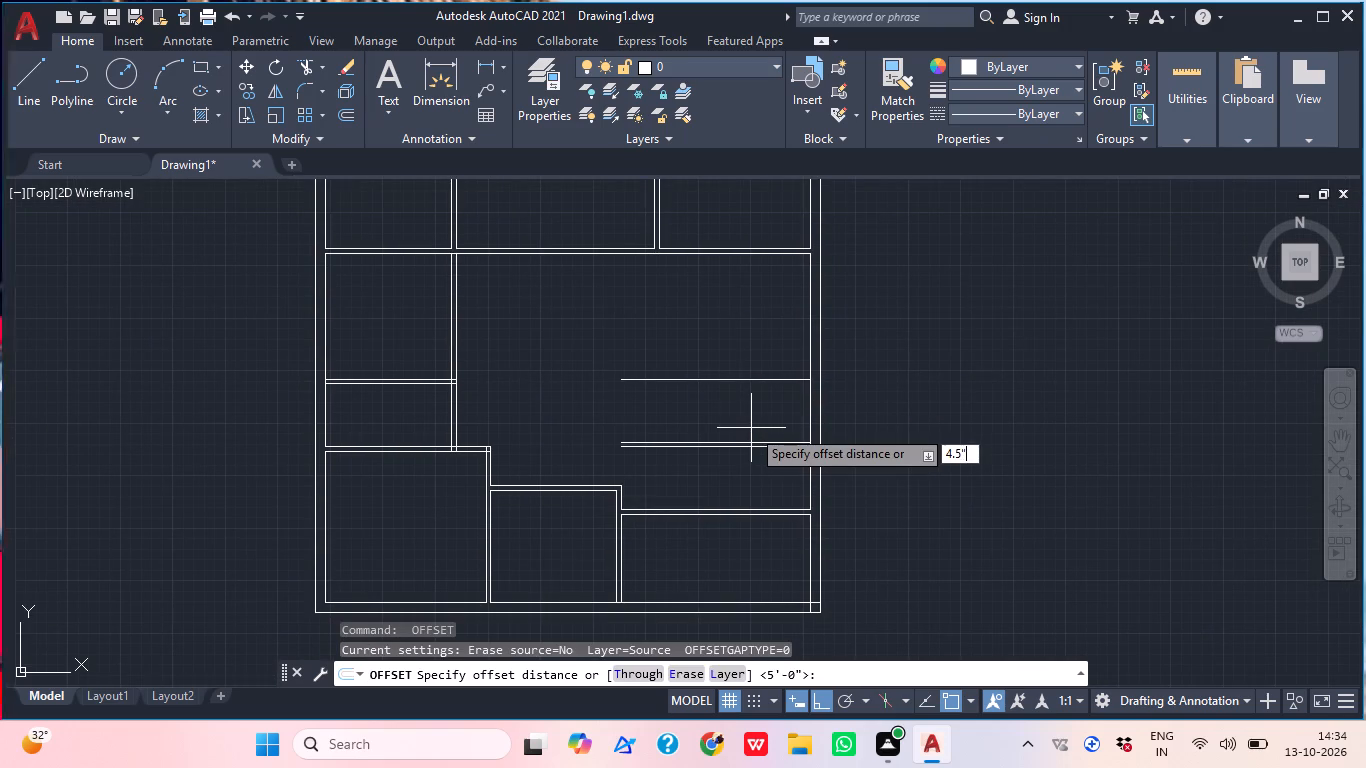
pyautogui.click(753, 378)
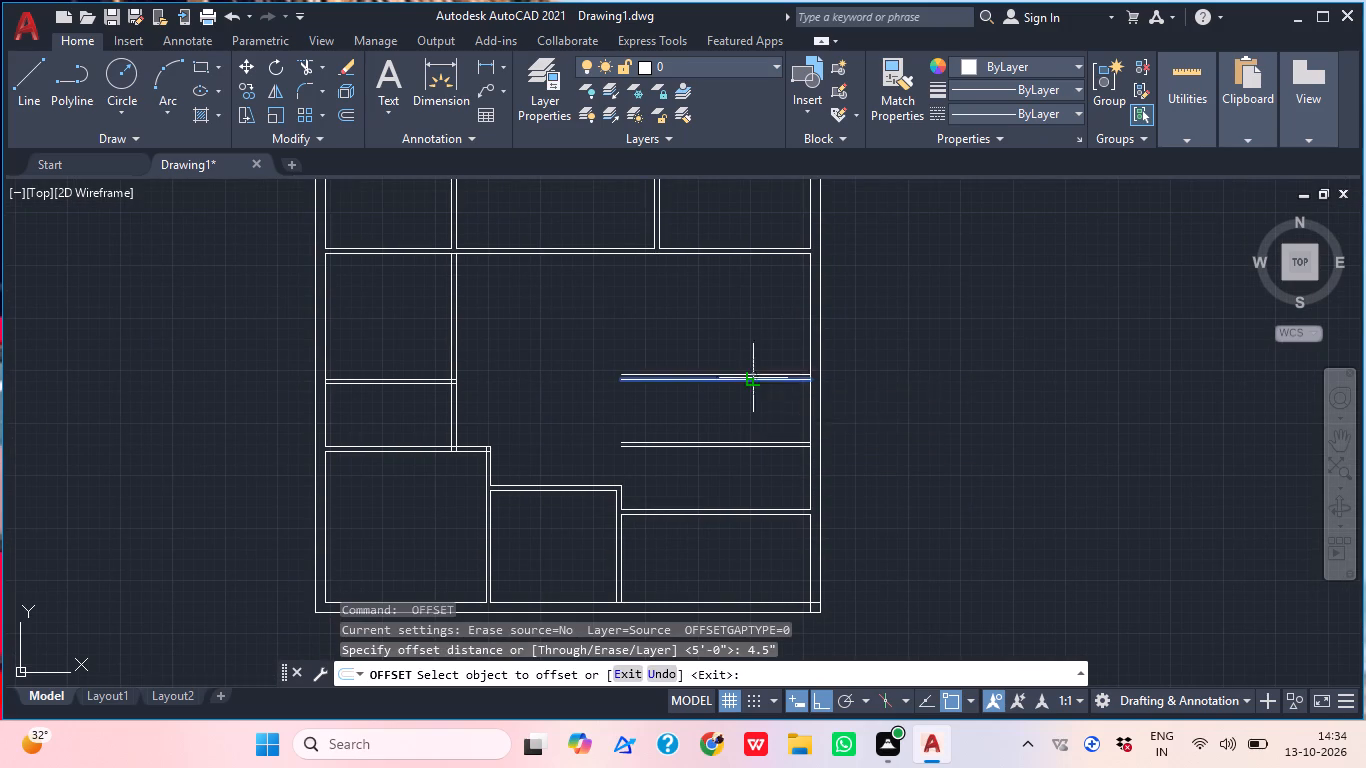
pyautogui.click(747, 339)
pyautogui.press('space')
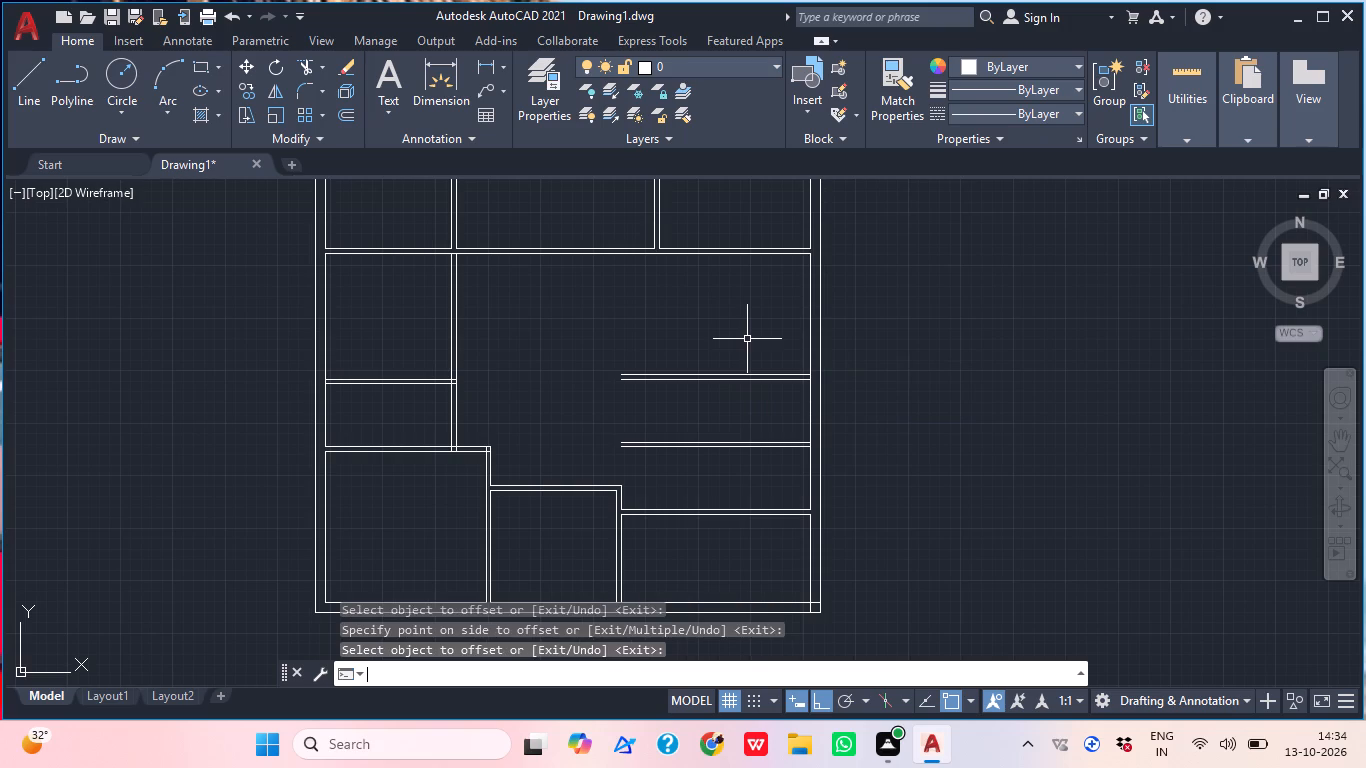
# Offset the upper line of the second partition above the bottom-right room 5' upward.
pyautogui.press('space')
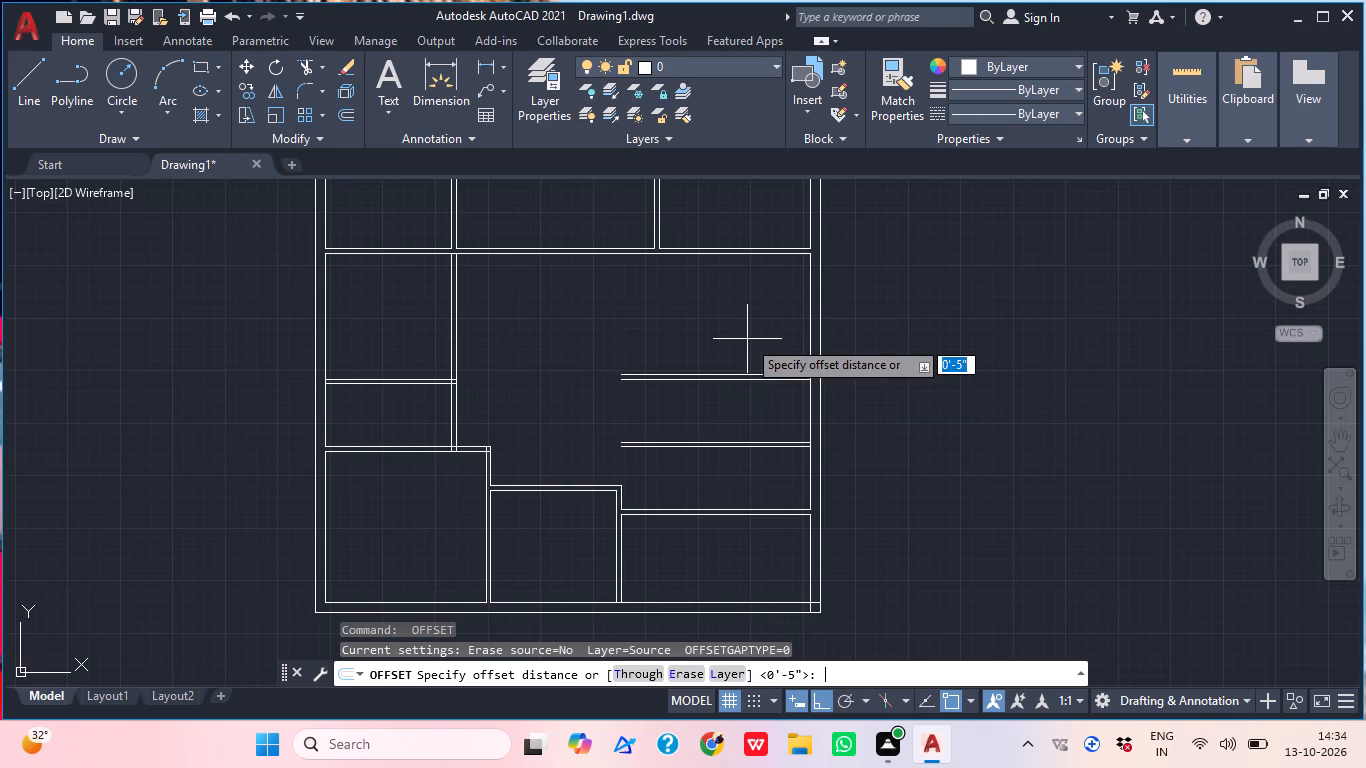
pyautogui.write("5'")
pyautogui.press('Return')
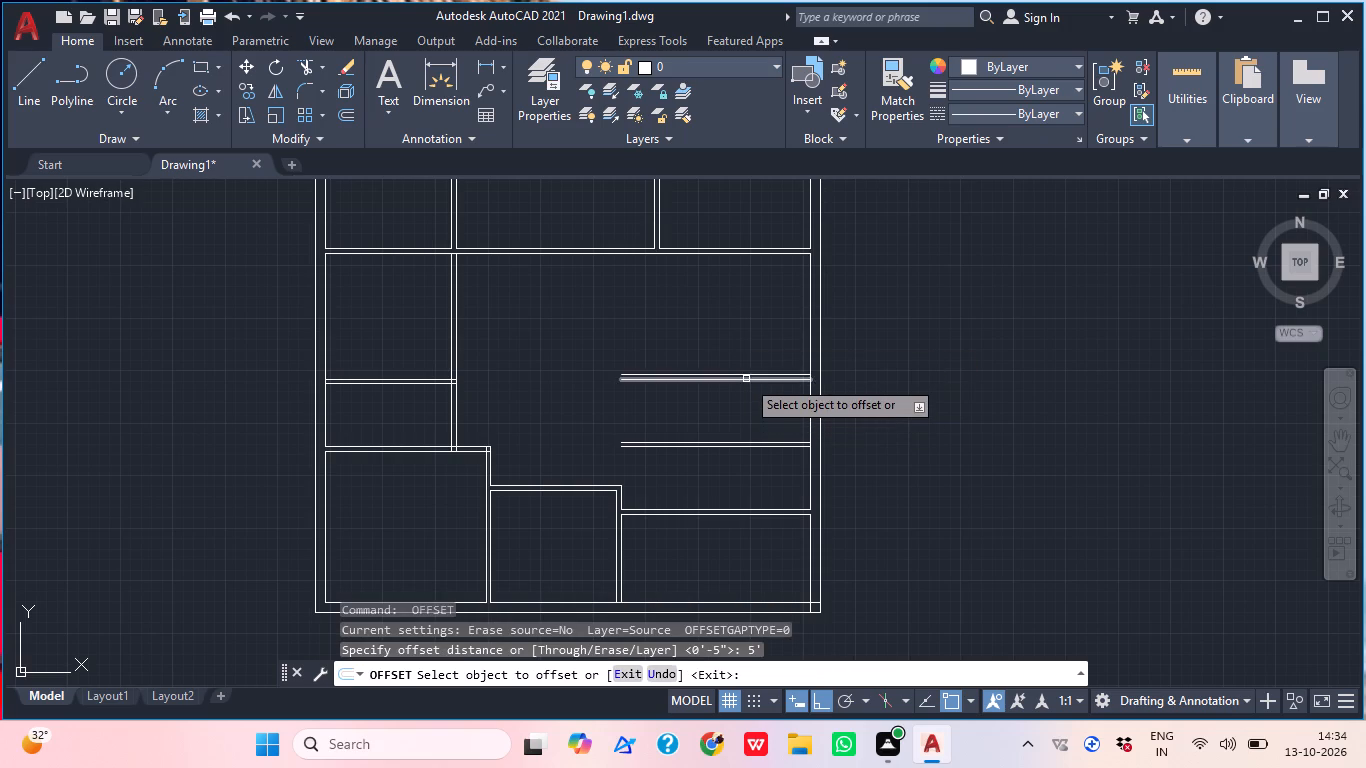
pyautogui.click(746, 373)
pyautogui.click(751, 321)
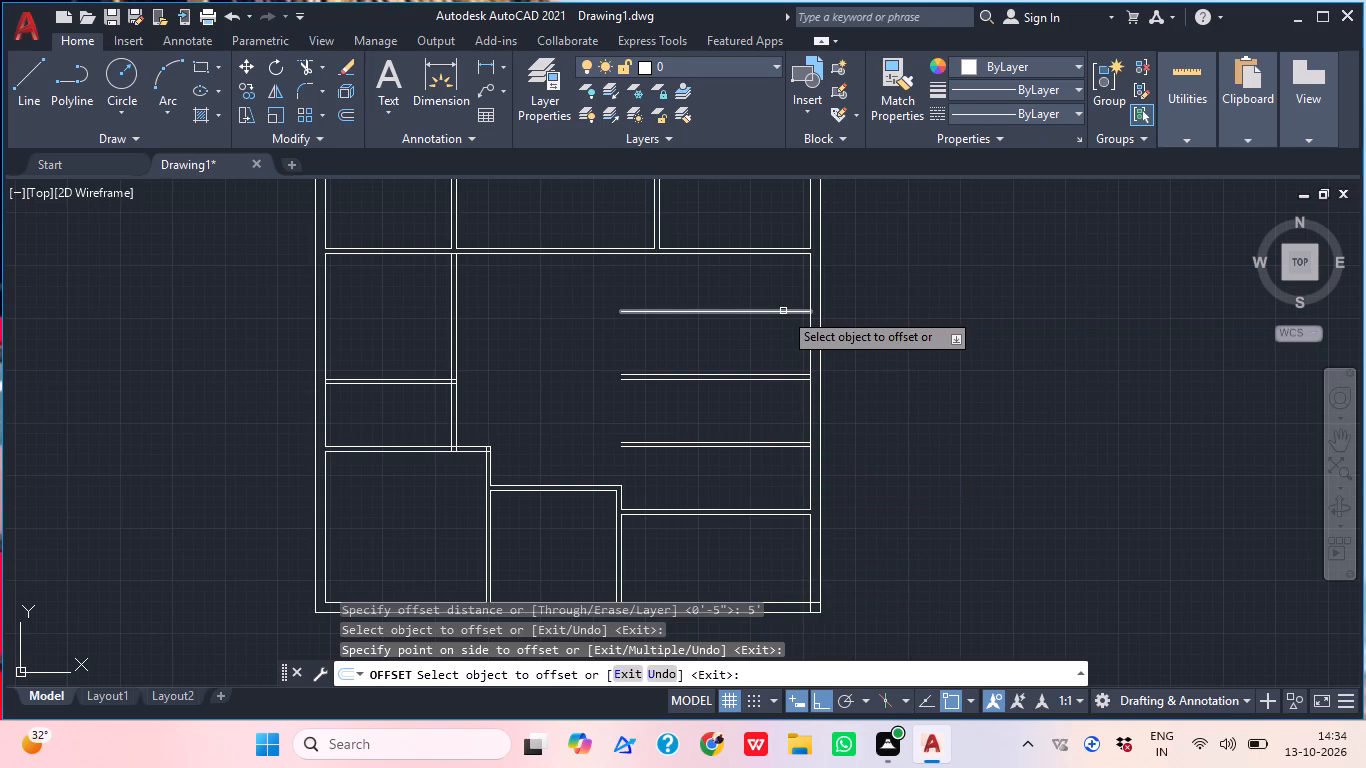
pyautogui.press('space')
# Offset the new topmost horizontal line 4.5" upward to form the third partition above the bottom-right room.
pyautogui.press('space')
pyautogui.write('4.5"')
pyautogui.press('Return')
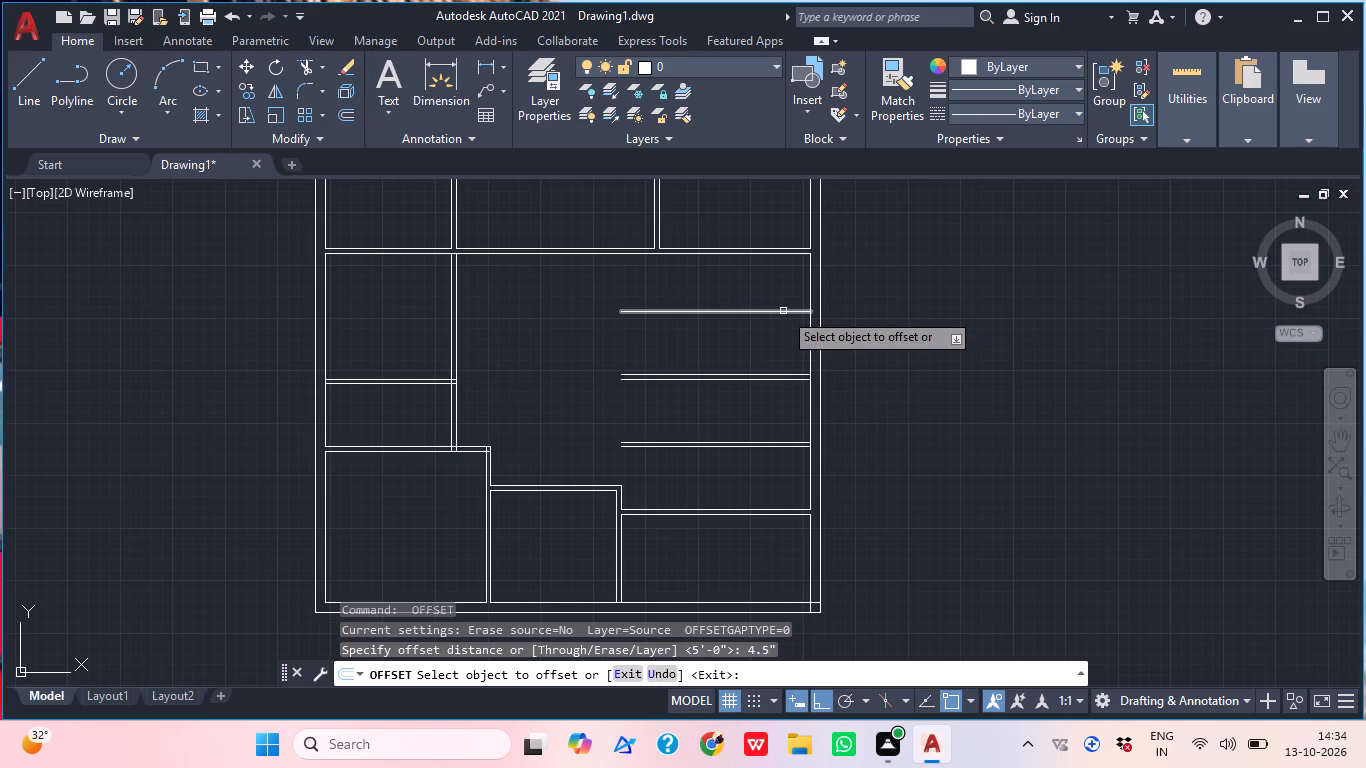
pyautogui.click(783, 311)
pyautogui.click(808, 269)
pyautogui.moveTo(896, 369); pyautogui.dragTo(1003, 247, button='middle')
pyautogui.moveTo(898, 293); pyautogui.dragTo(833, 391, button='middle')
pyautogui.press('Escape')
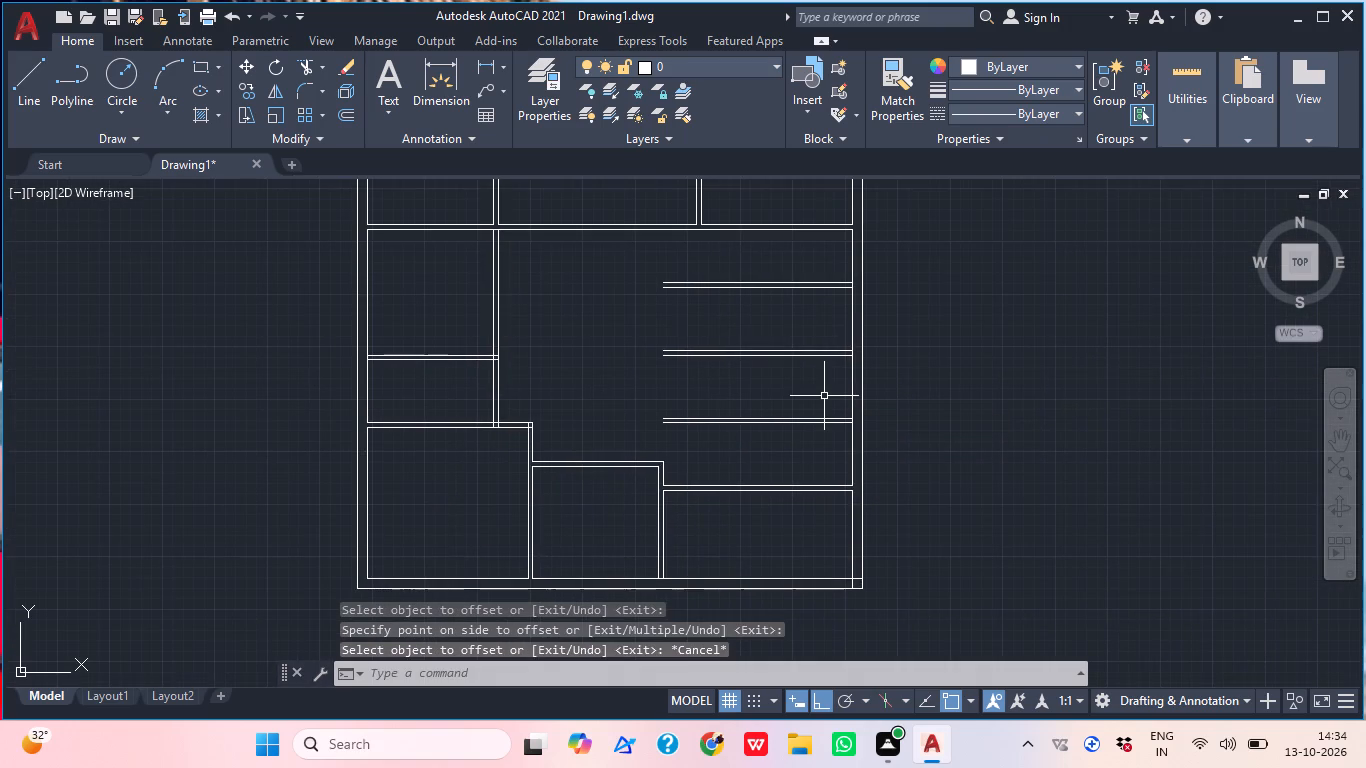
# Extend both lines of the topmost new partition to the outer face of the right outer wall.
pyautogui.scroll(1, 879, 396)
pyautogui.moveTo(879, 396); pyautogui.dragTo(869, 493, button='middle')
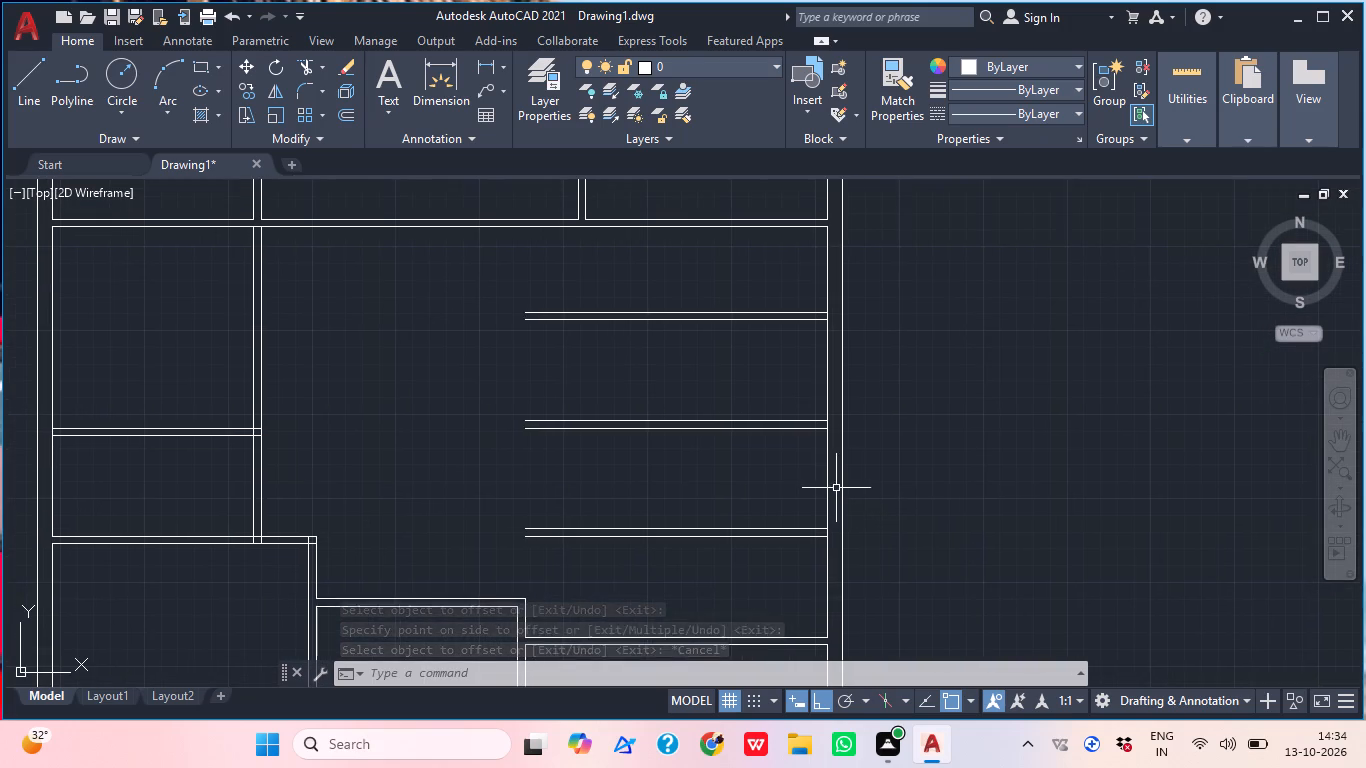
pyautogui.scroll(-1, 755, 436)
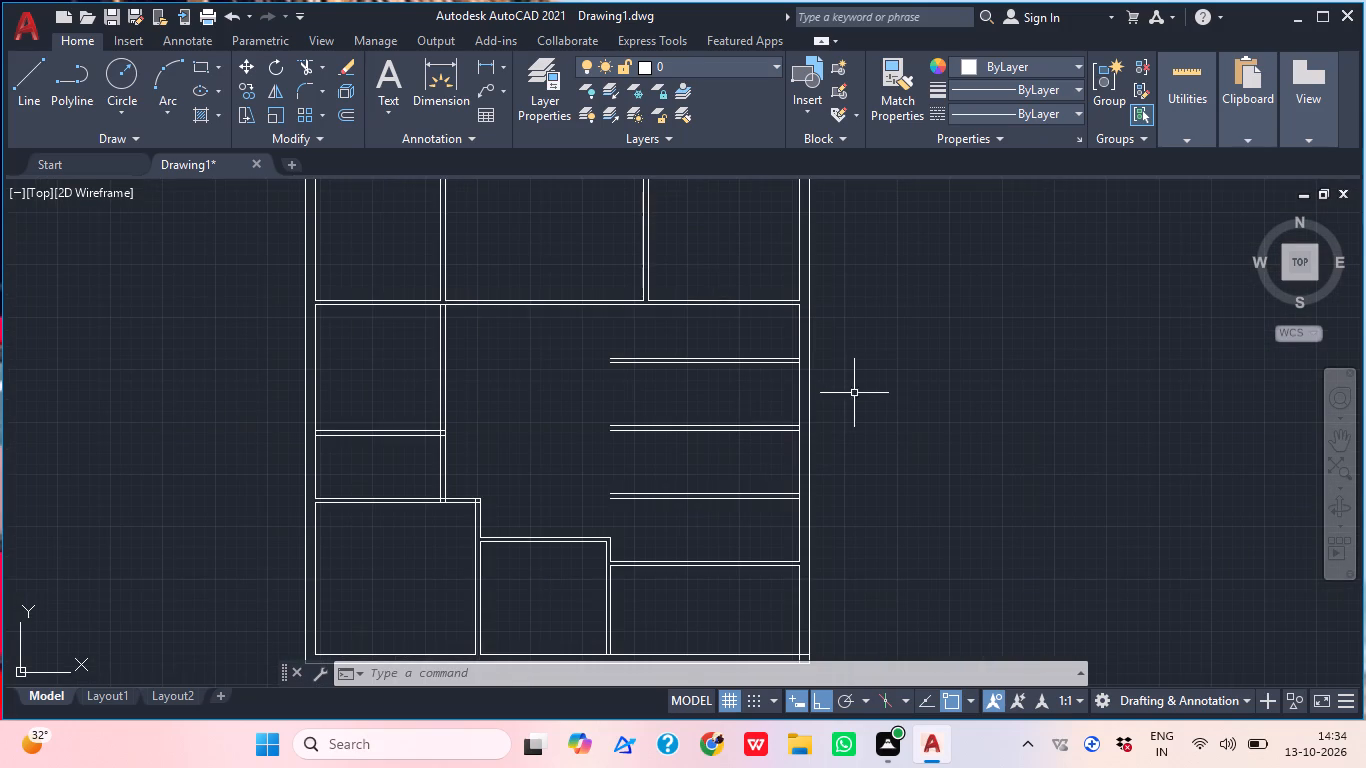
pyautogui.moveTo(862, 397); pyautogui.dragTo(906, 390, button='middle')
pyautogui.write('ex')
pyautogui.press('space')
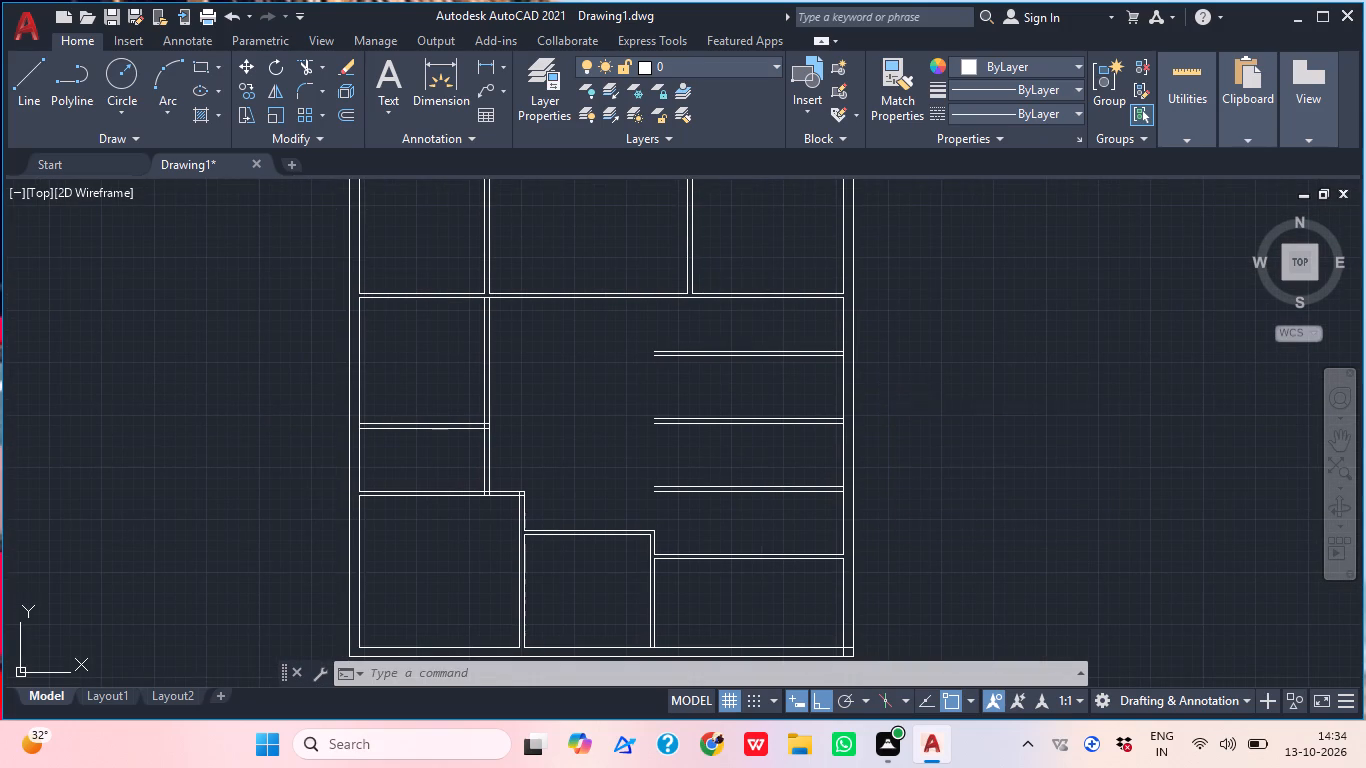
pyautogui.scroll(3, 842, 353)
pyautogui.click(842, 353)
pyautogui.click(826, 332)
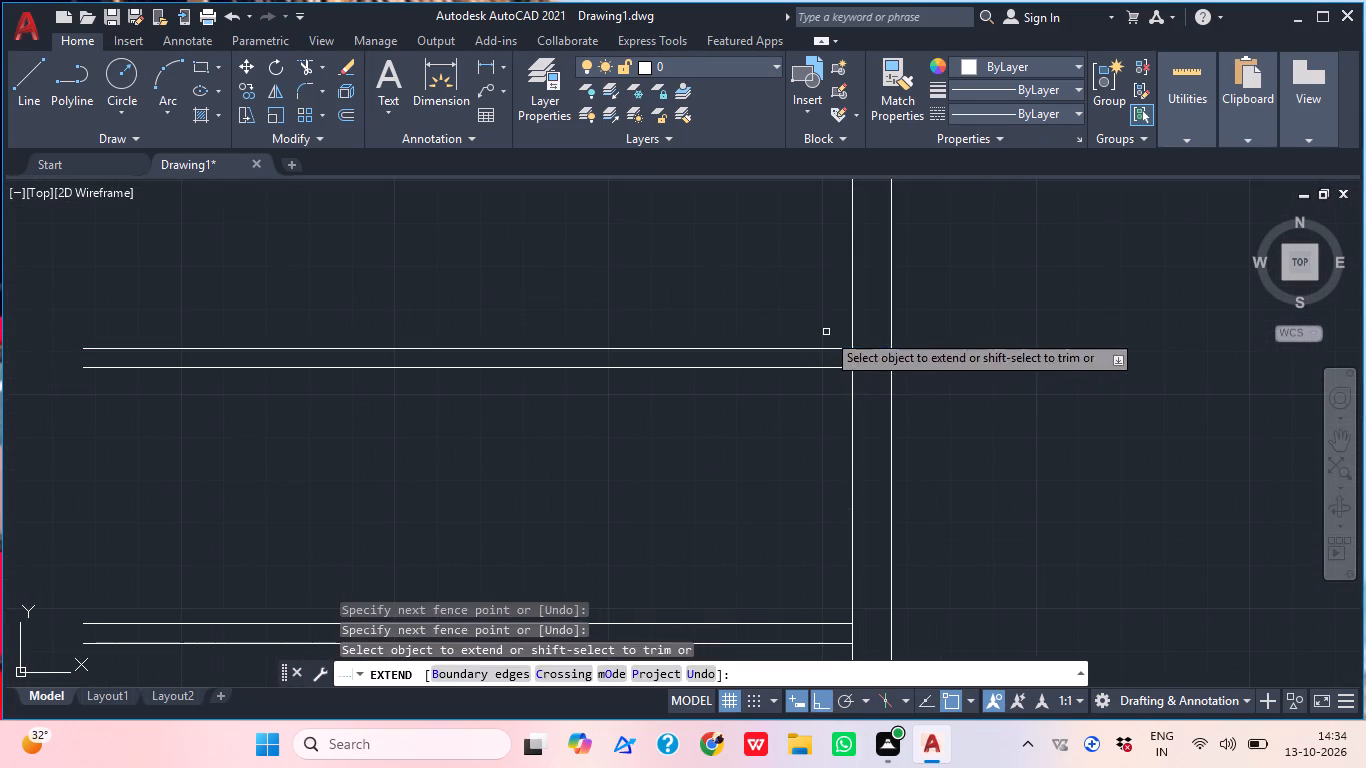
pyautogui.moveTo(824, 436); pyautogui.dragTo(830, 423)
pyautogui.click(815, 307)
pyautogui.scroll(-2, 938, 346)
pyautogui.moveTo(974, 407); pyautogui.dragTo(934, 354, button='middle')
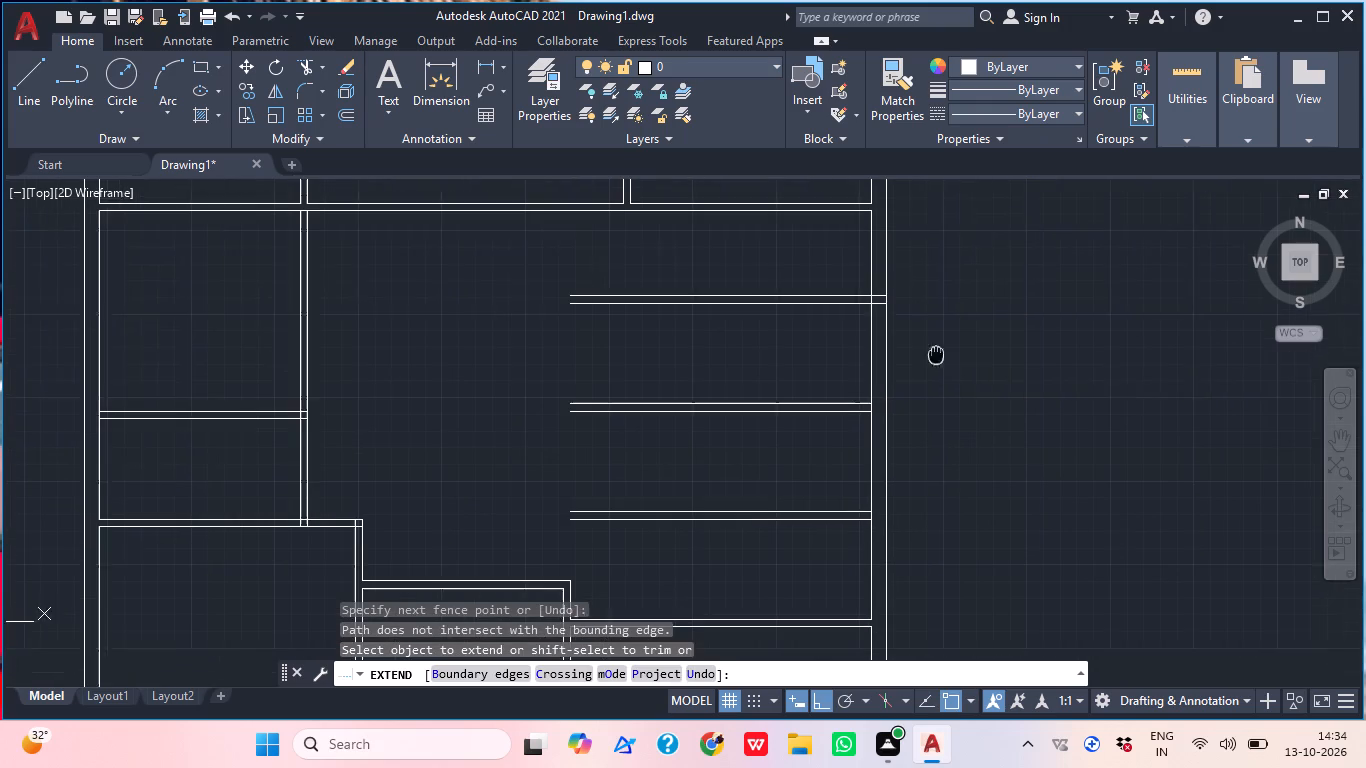
pyautogui.moveTo(934, 354); pyautogui.dragTo(934, 353, button='middle')
pyautogui.press('Escape')
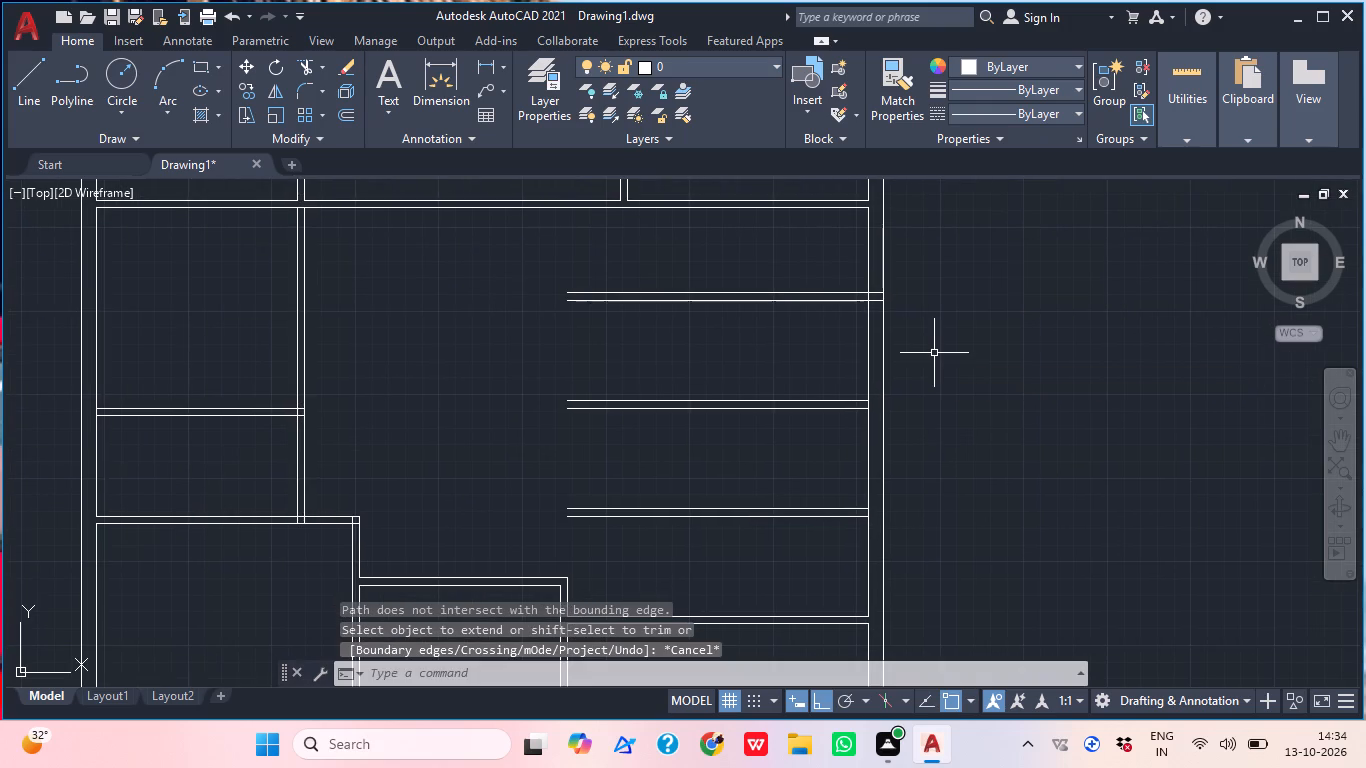
# Trim the inner wall face between the topmost partition's lines and the upper line's overrun inside the right outer wall.
pyautogui.moveTo(941, 372); pyautogui.dragTo(989, 462, button='middle')
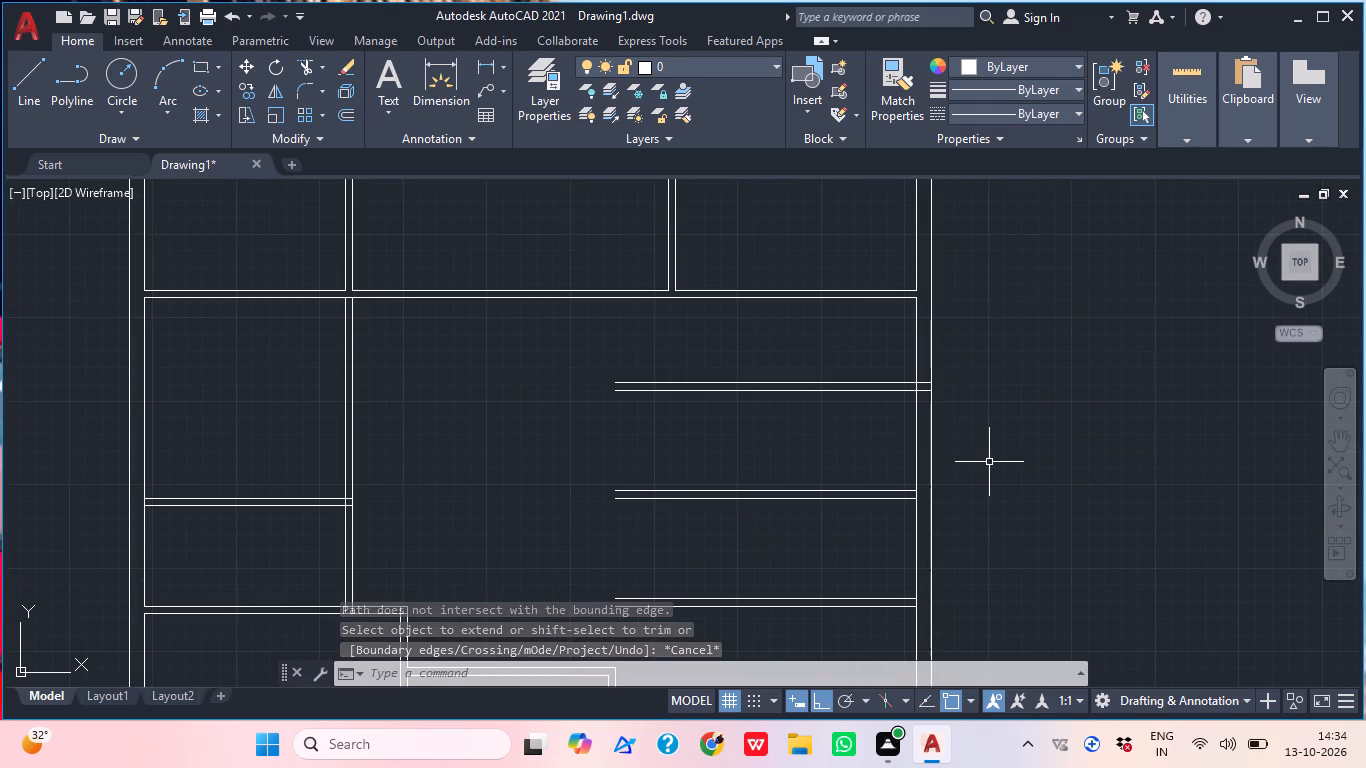
pyautogui.write('tr')
pyautogui.press('space')
pyautogui.scroll(4, 901, 404)
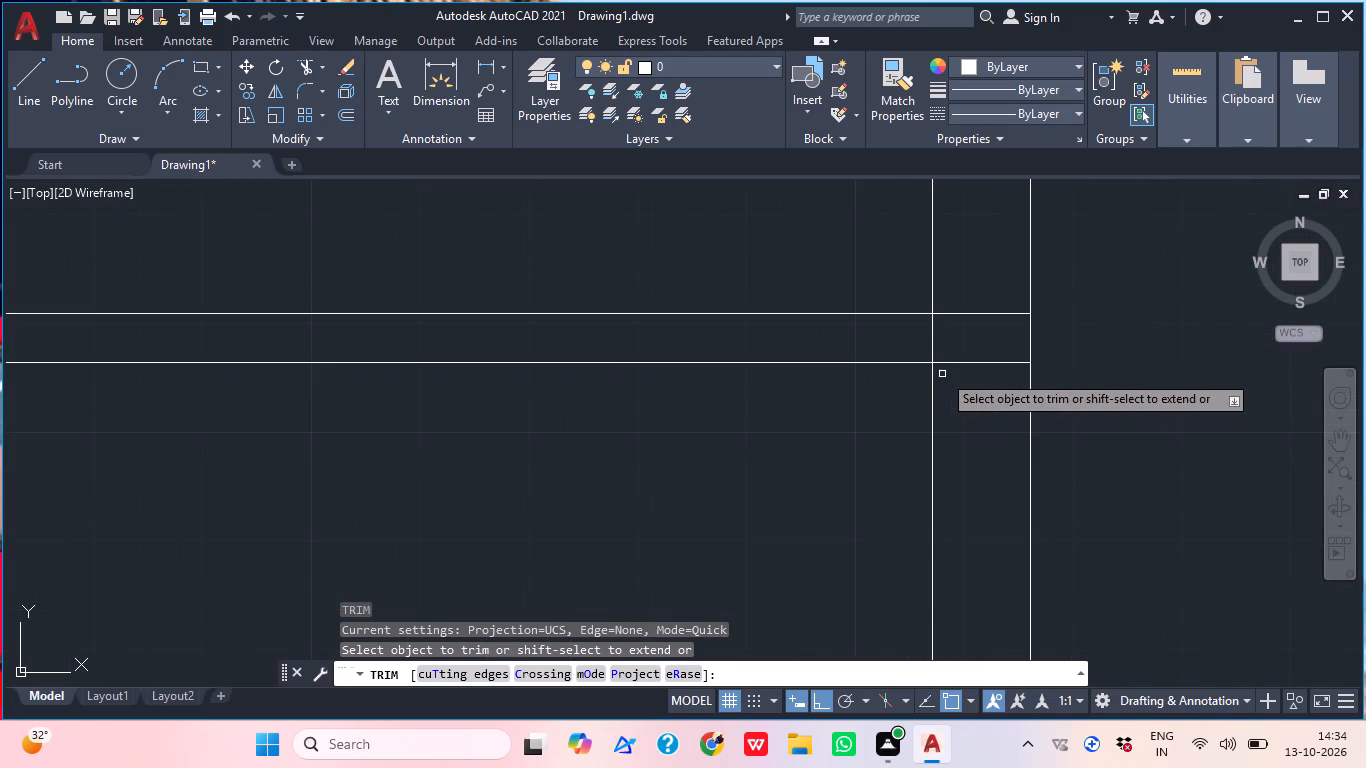
pyautogui.click(924, 346)
pyautogui.click(969, 299)
pyautogui.scroll(-2, 933, 341)
pyautogui.press('Escape')
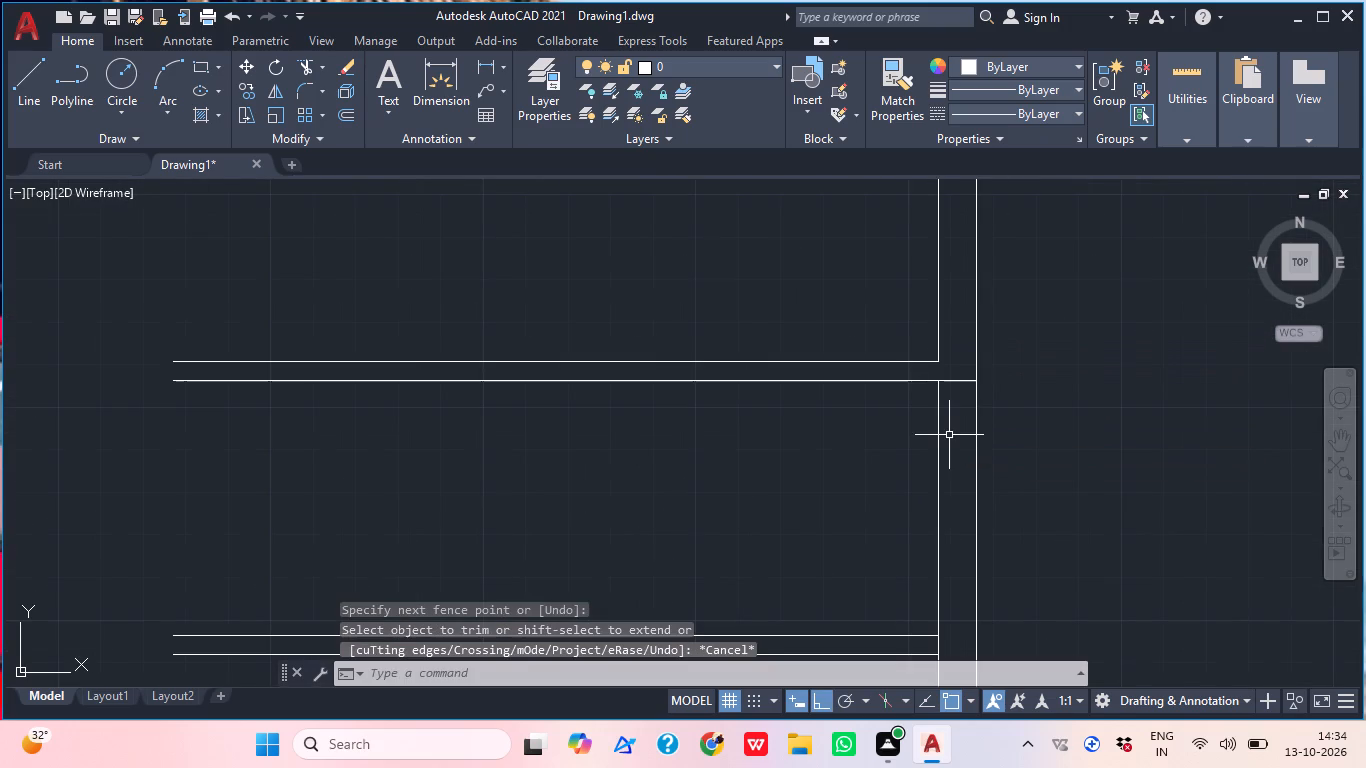
# Offset the right outer wall's inner face above the topmost new partition 10' into the large area.
pyautogui.write('o')
pyautogui.press('space')
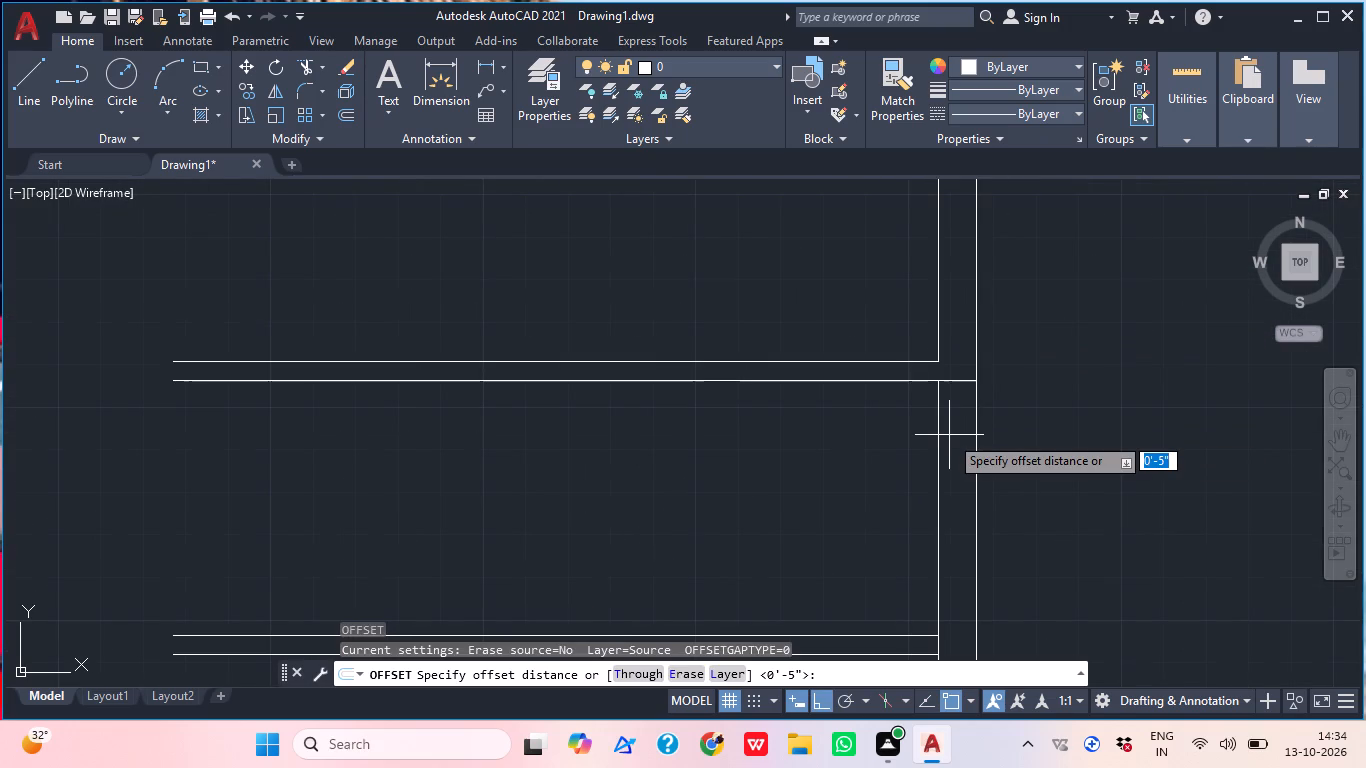
pyautogui.press('1')
pyautogui.write("0'")
pyautogui.press('Return')
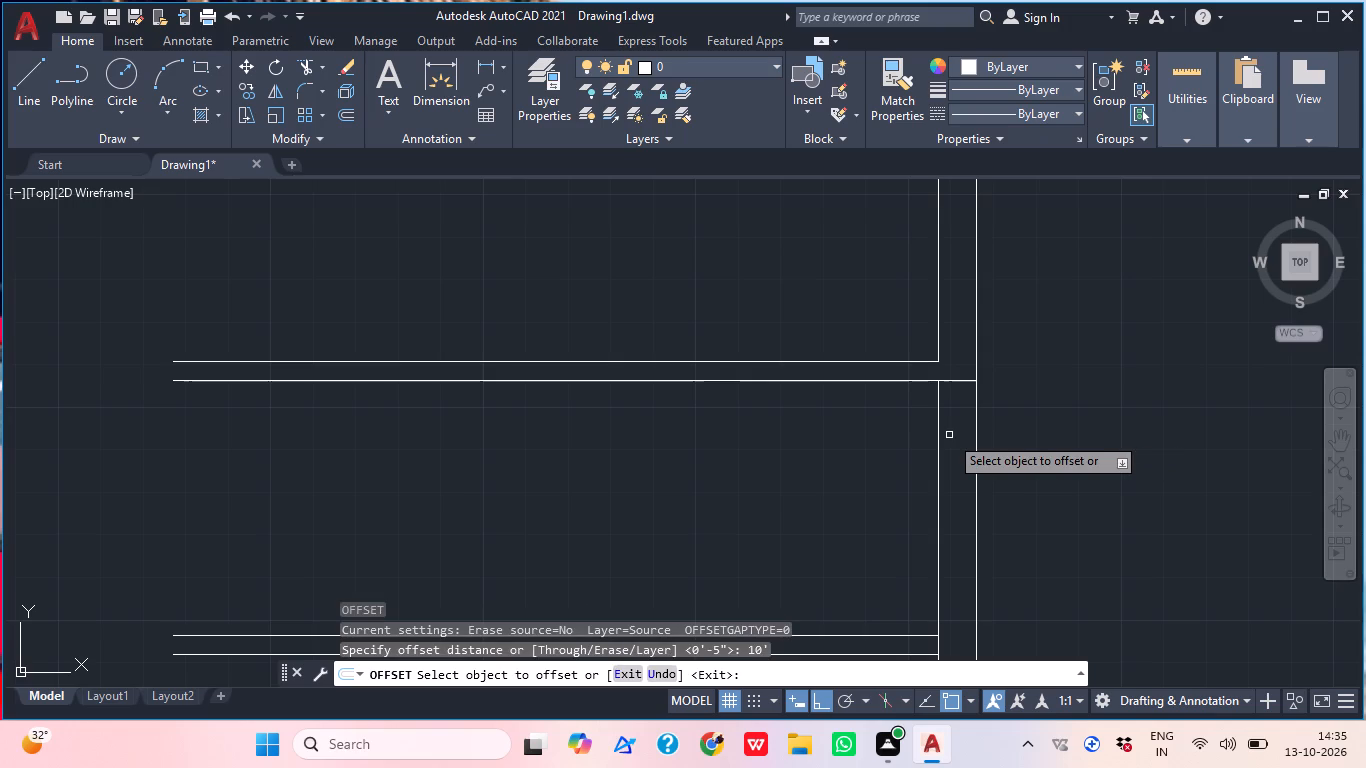
pyautogui.scroll(-2, 960, 441)
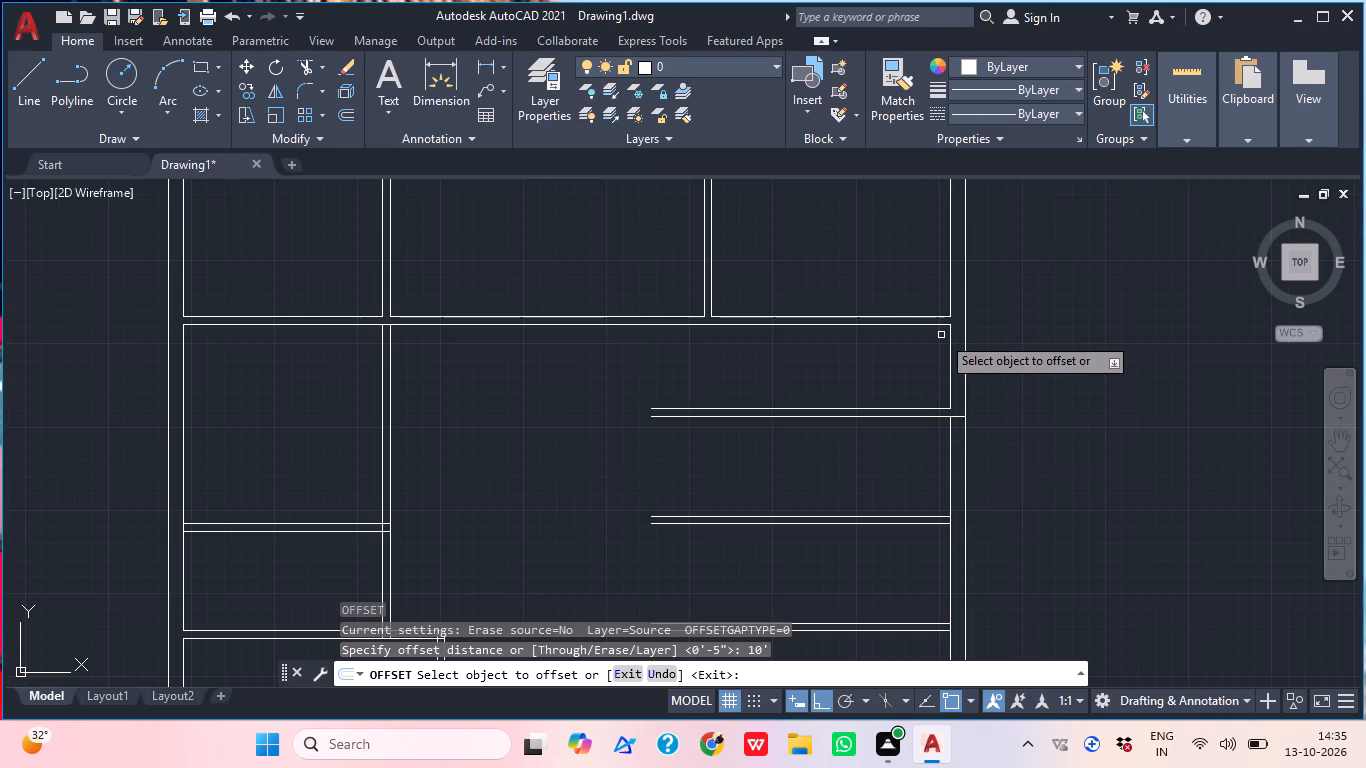
pyautogui.click(950, 385)
pyautogui.click(708, 413)
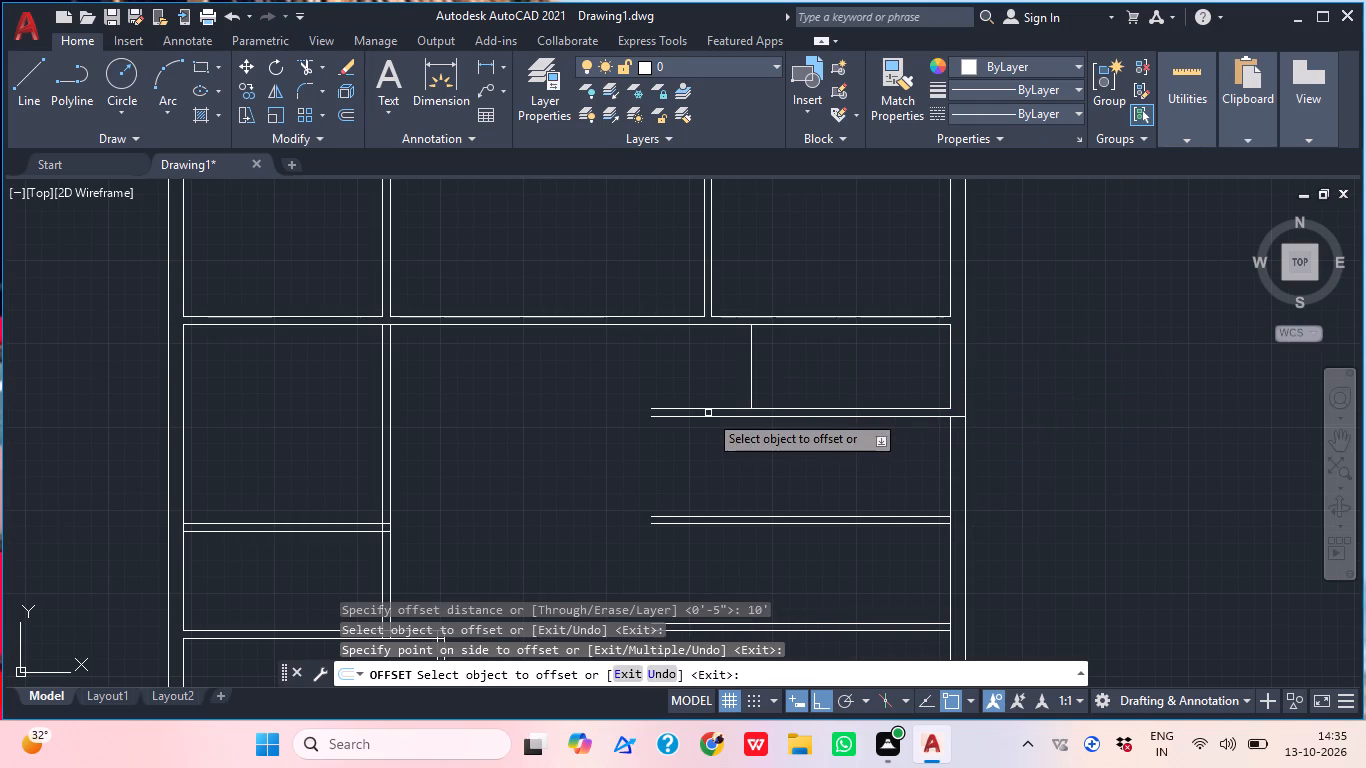
pyautogui.press('space')
# Offset the new vertical line 4.5" away from the right outer wall to form a partition.
pyautogui.press('space')
pyautogui.write('4.')
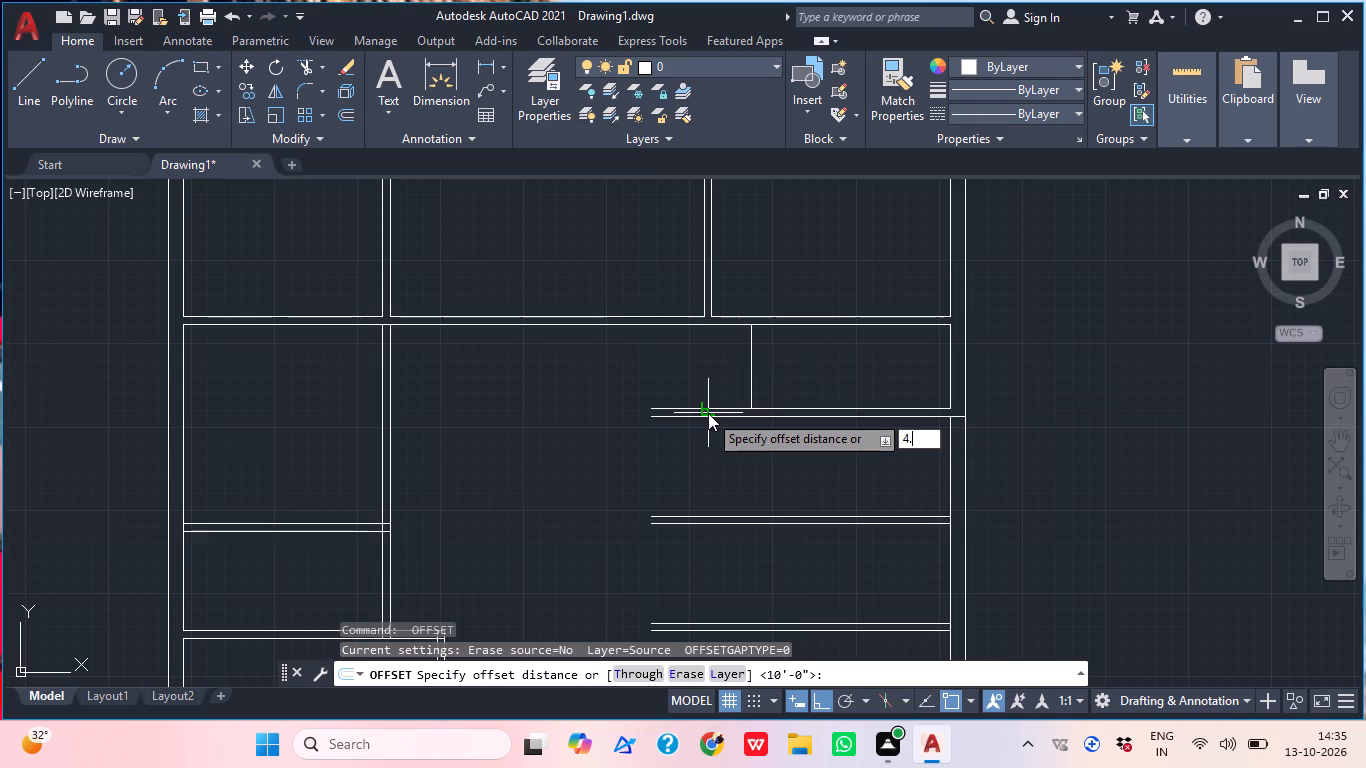
pyautogui.write('5"')
pyautogui.press('Return')
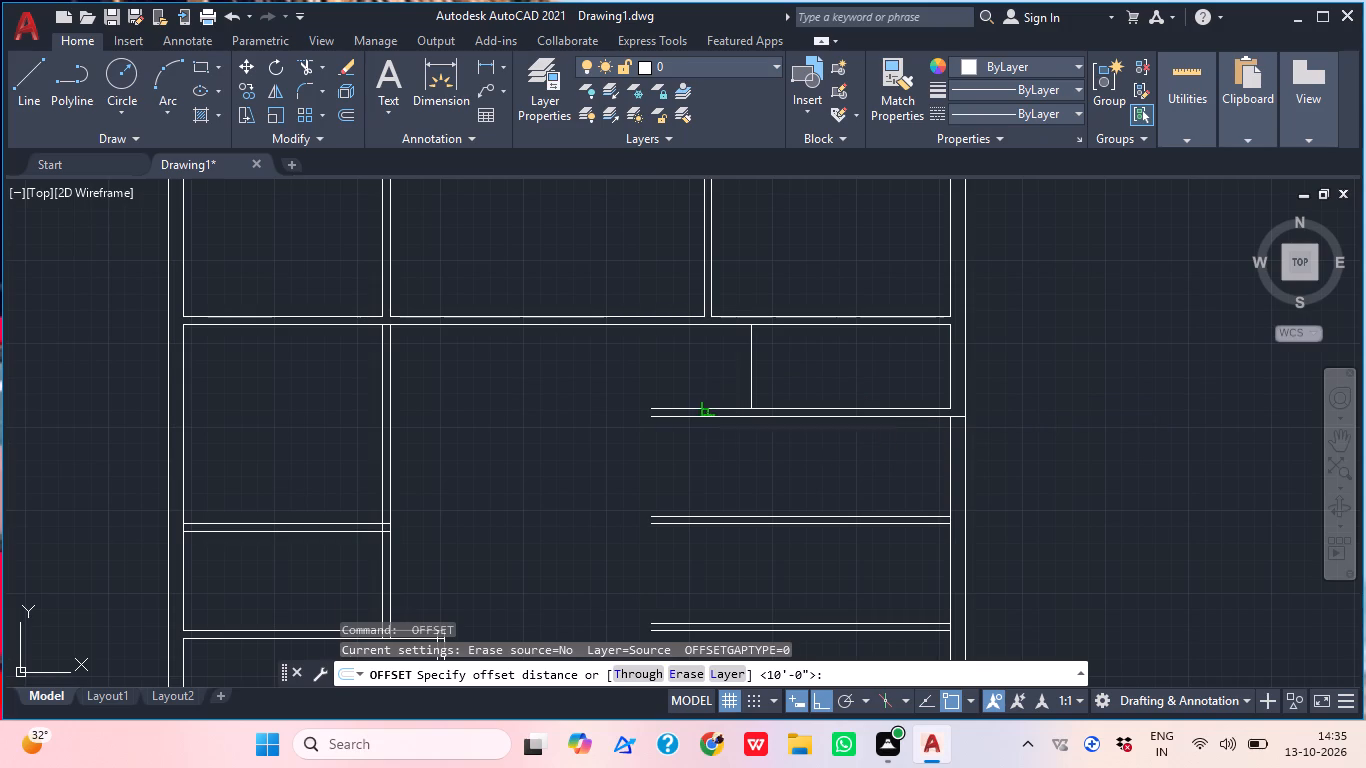
pyautogui.click(749, 368)
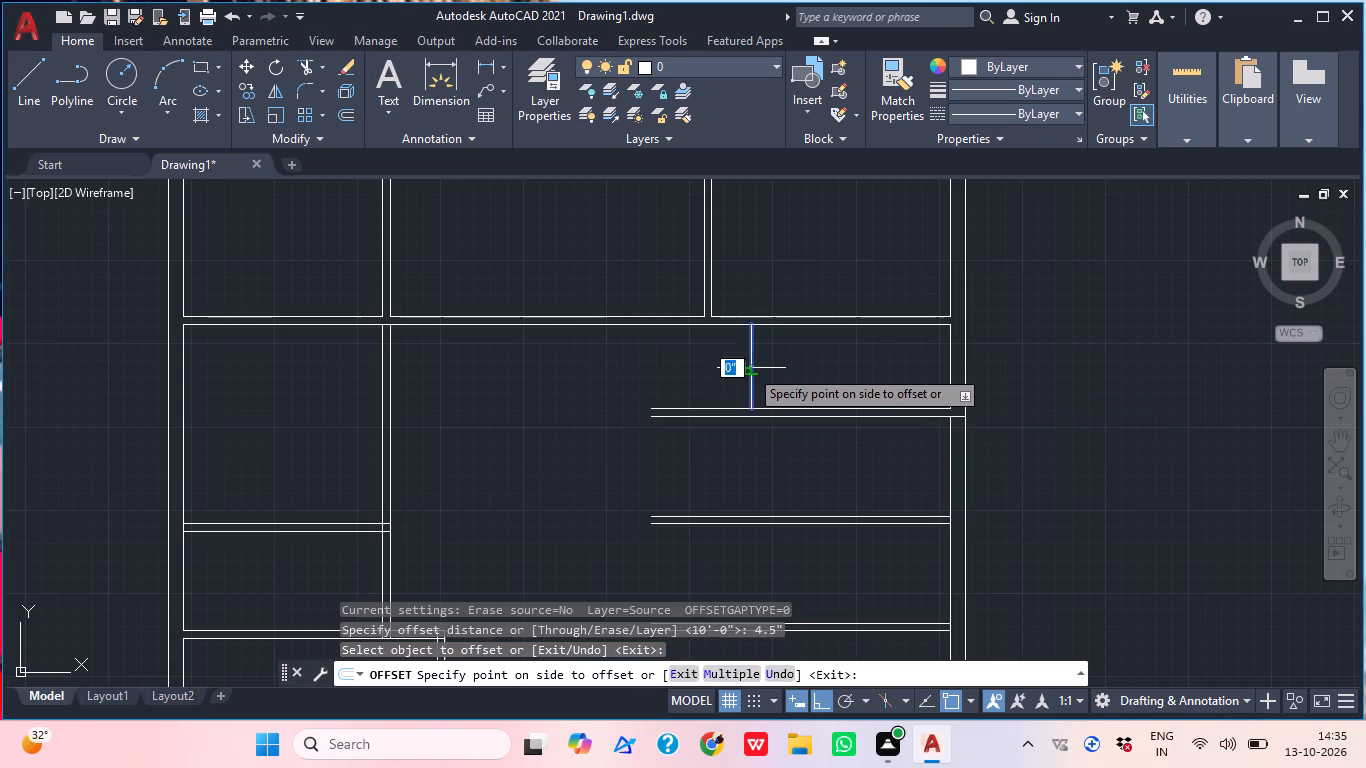
pyautogui.click(727, 368)
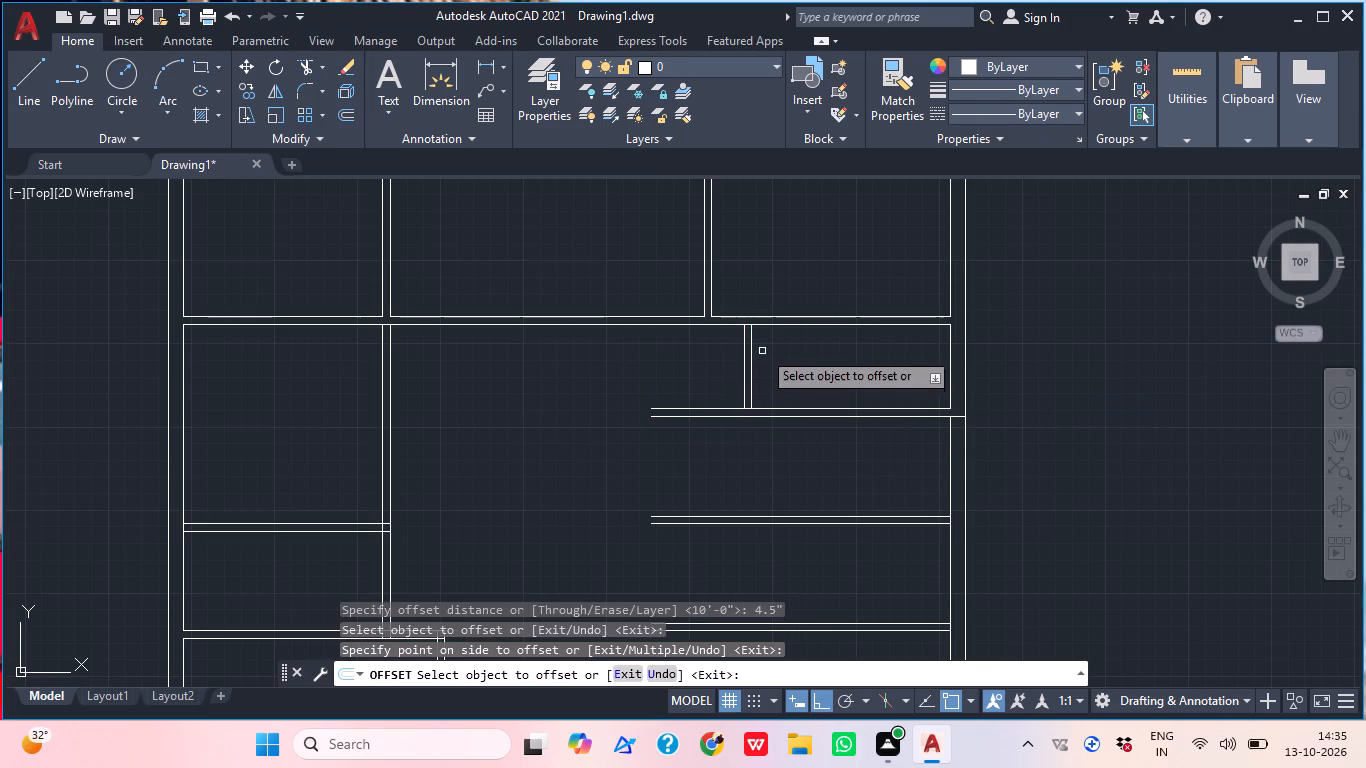
pyautogui.press('Escape')
# Extend both lines of the new vertical partition down to the lower line of the topmost horizontal partition.
pyautogui.write('ezx')
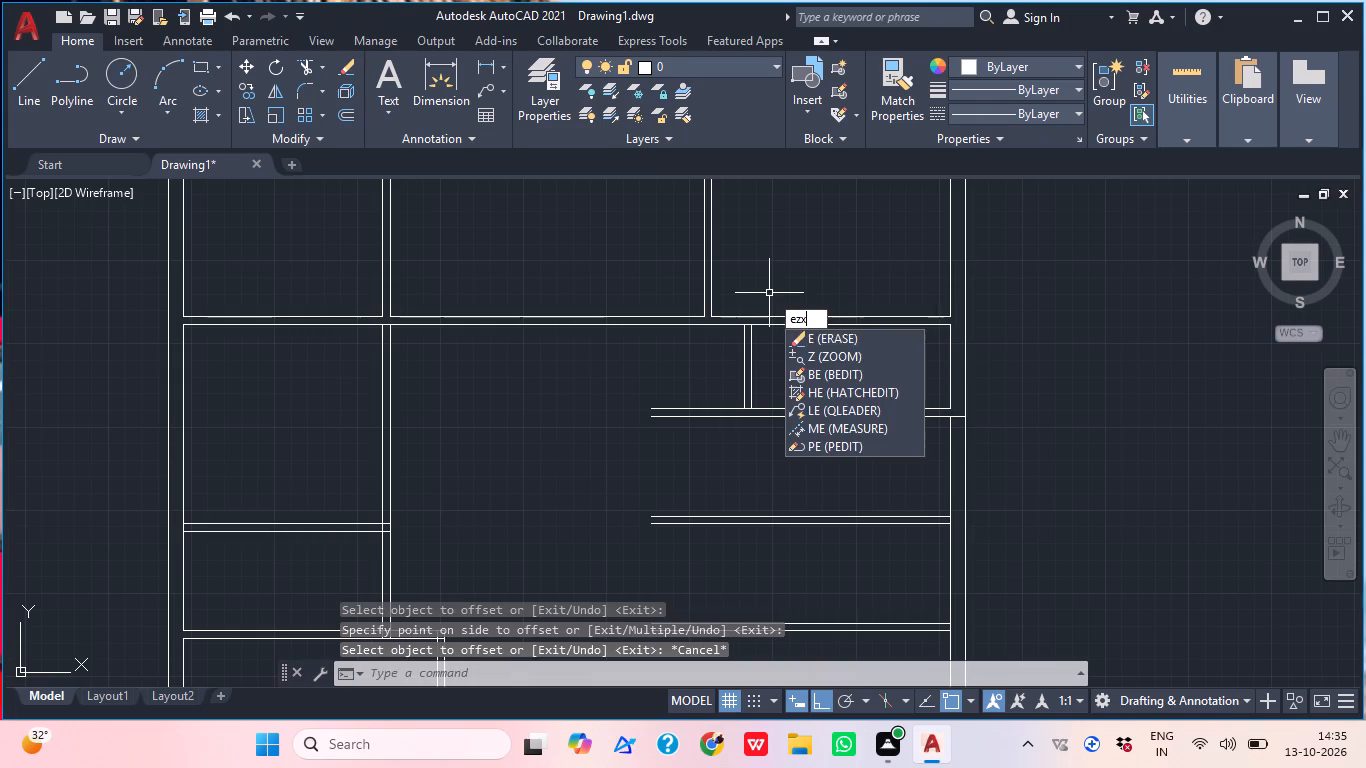
pyautogui.press('space')
pyautogui.click(774, 378)
pyautogui.click(689, 383)
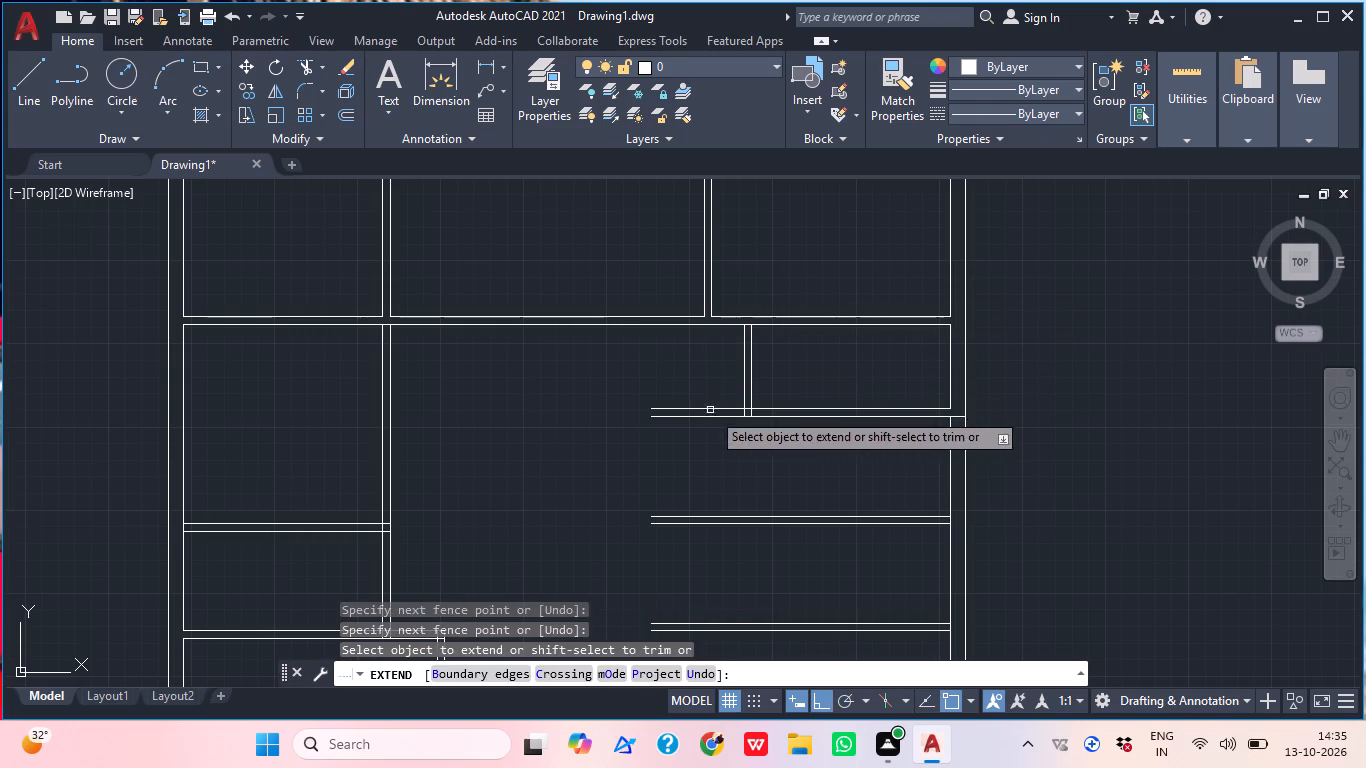
pyautogui.press('Escape')
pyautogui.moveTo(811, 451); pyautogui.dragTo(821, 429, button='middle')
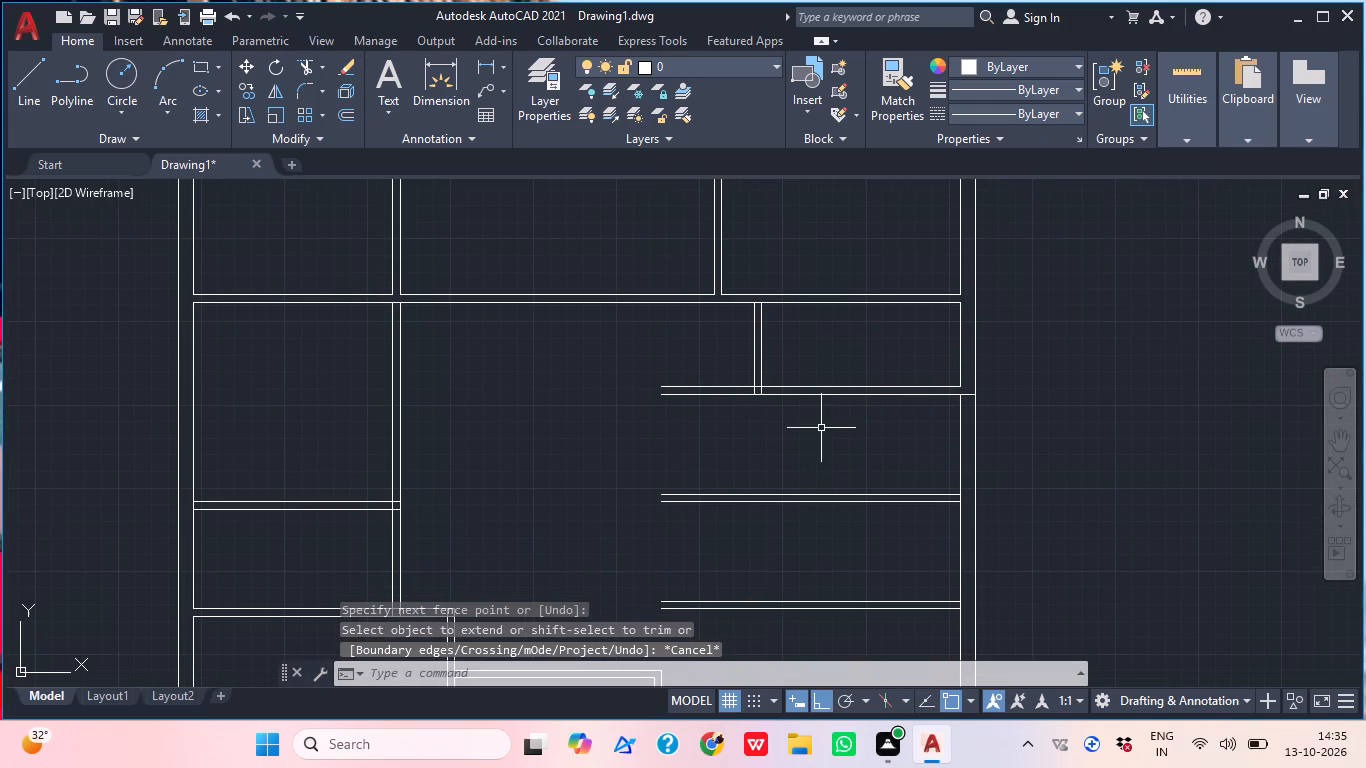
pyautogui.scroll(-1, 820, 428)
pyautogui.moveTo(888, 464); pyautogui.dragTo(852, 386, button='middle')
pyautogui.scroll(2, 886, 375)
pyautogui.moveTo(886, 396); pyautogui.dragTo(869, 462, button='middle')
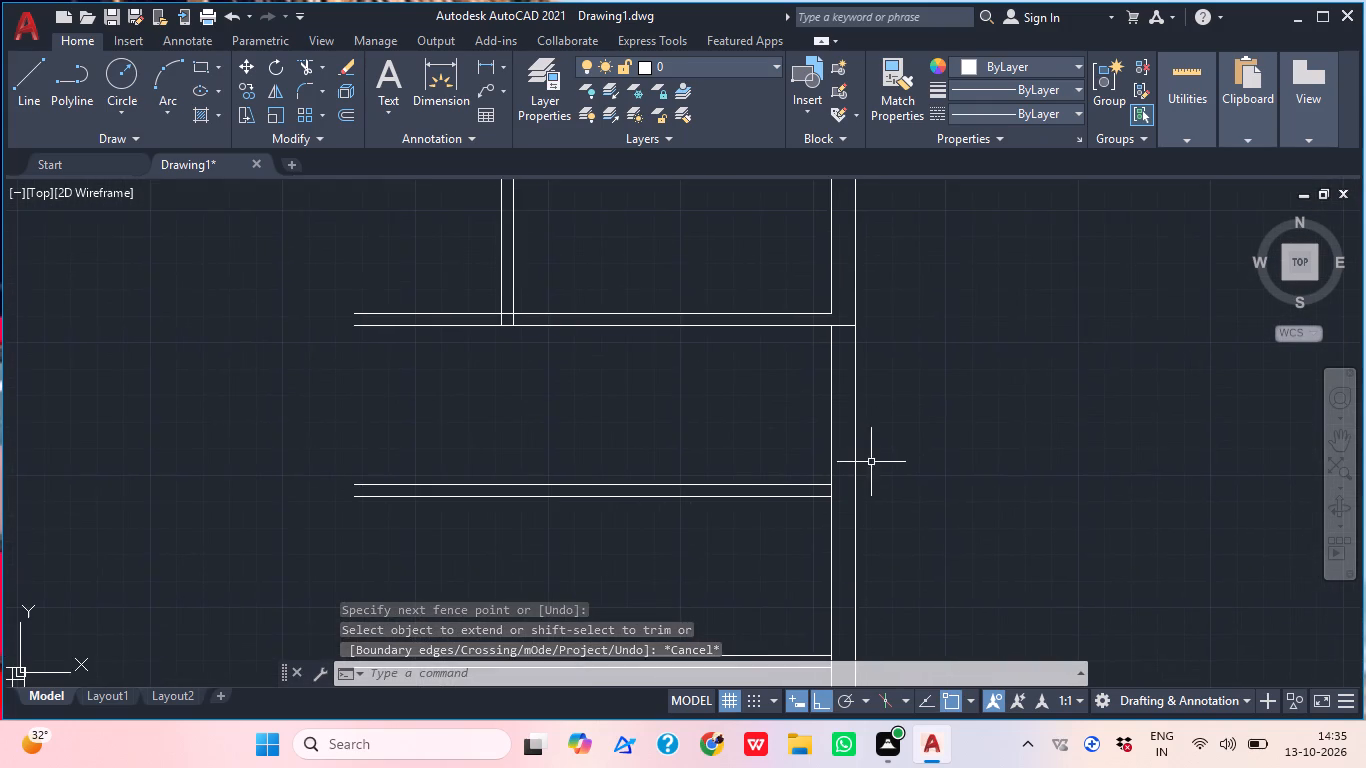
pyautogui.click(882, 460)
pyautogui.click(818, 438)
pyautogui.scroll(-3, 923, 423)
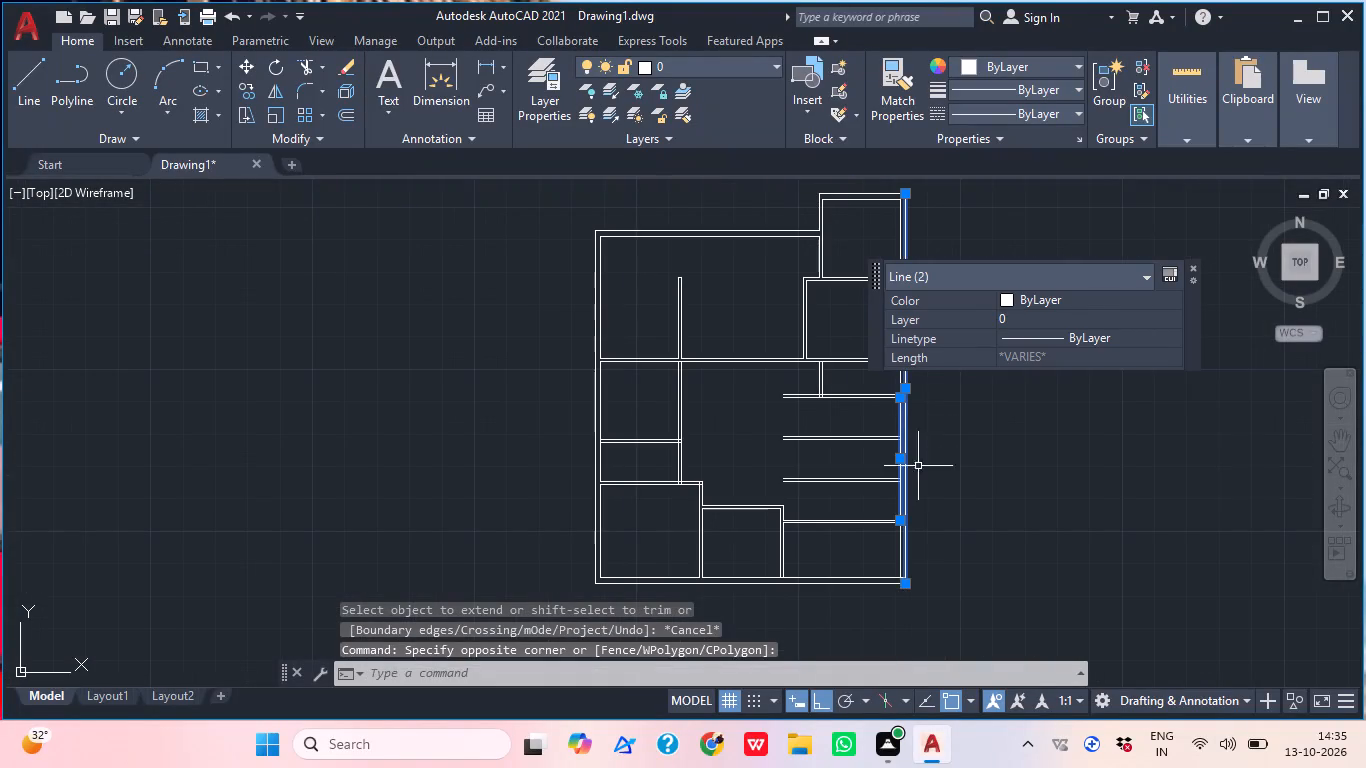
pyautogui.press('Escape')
# Offset the right outer wall's inner face below the topmost horizontal partition 2' into the rooms.
pyautogui.write('o')
pyautogui.press('space')
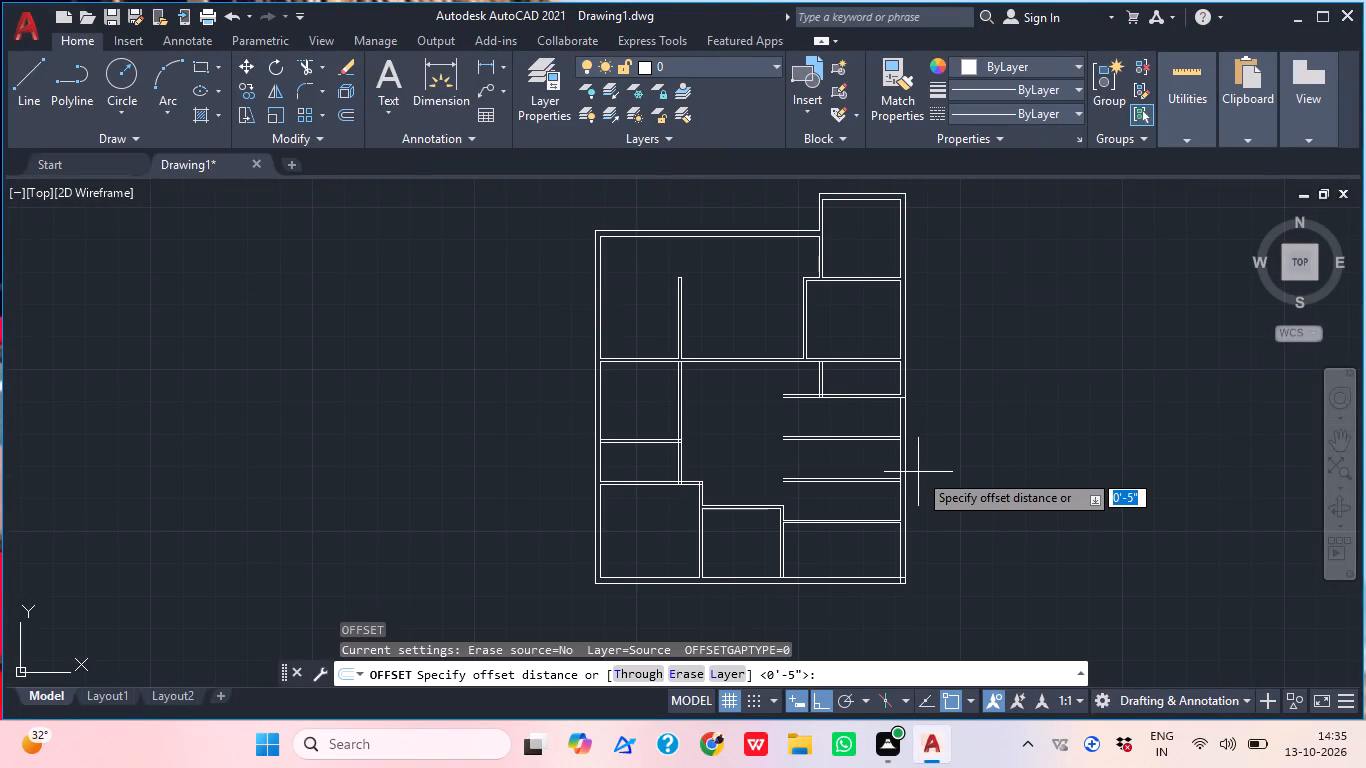
pyautogui.write("2'")
pyautogui.press('Return')
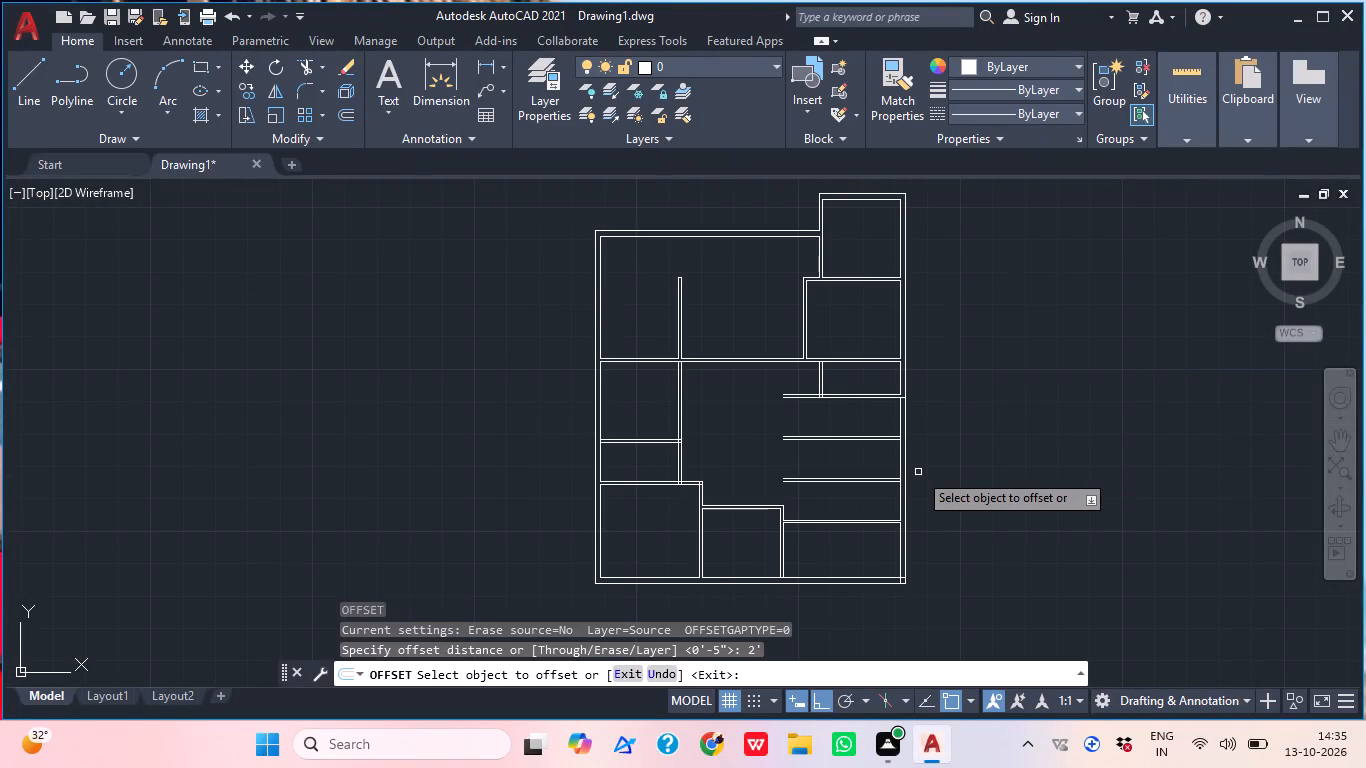
pyautogui.scroll(2, 918, 472)
pyautogui.scroll(-1, 1051, 562)
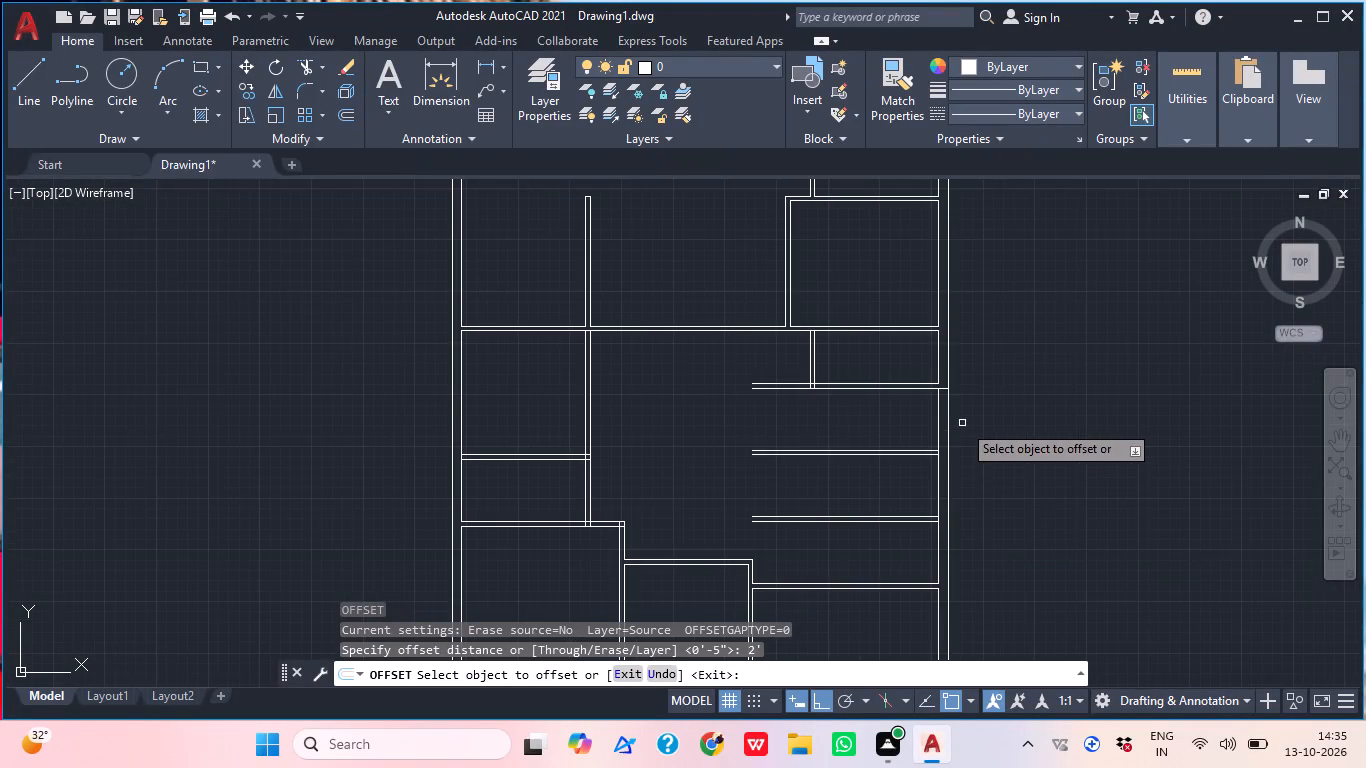
pyautogui.scroll(2, 962, 423)
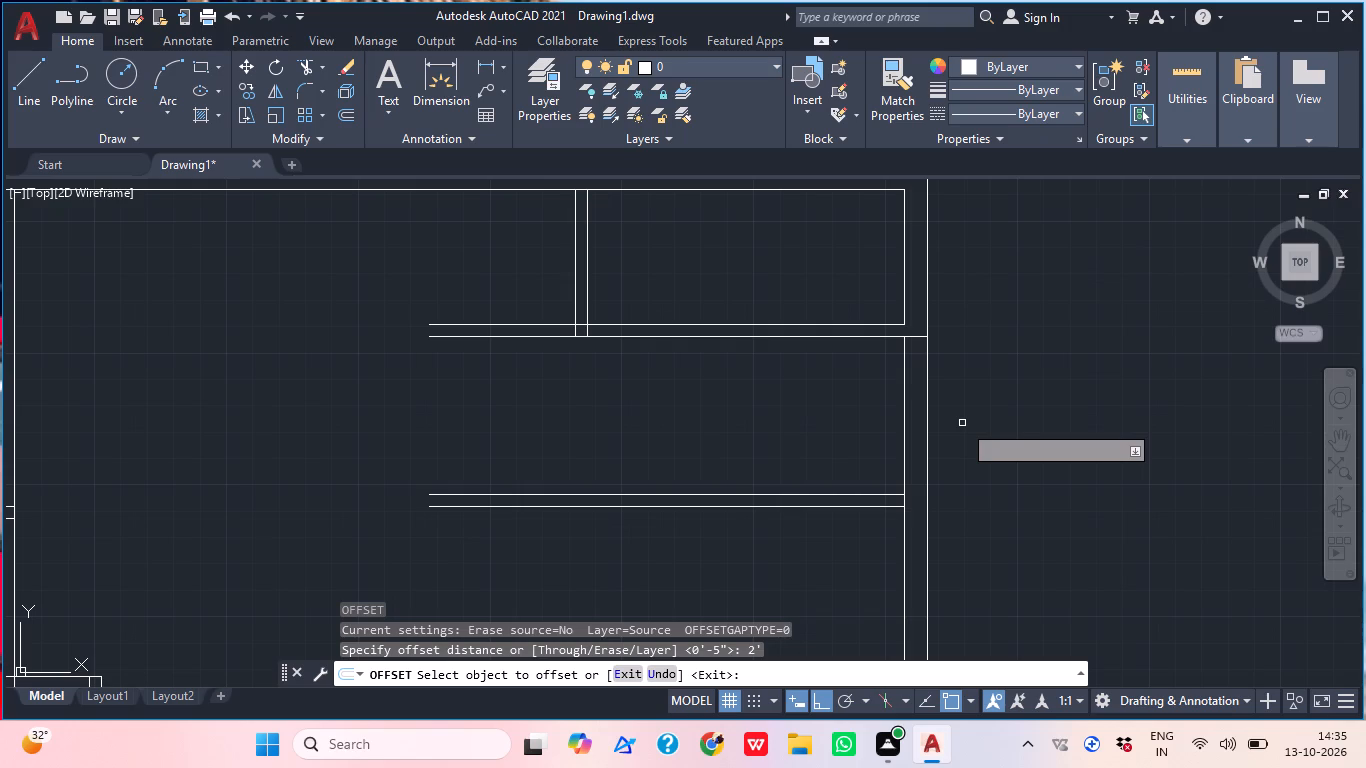
pyautogui.click(904, 455)
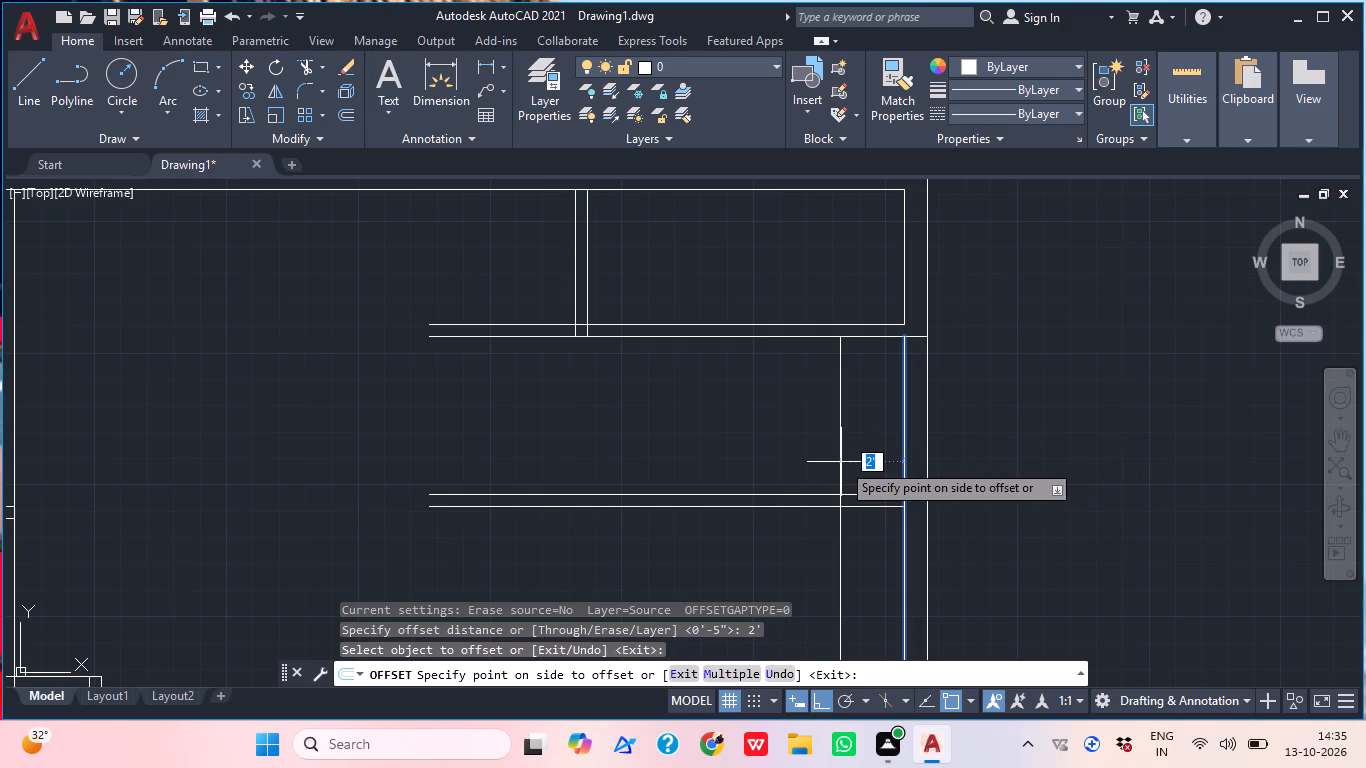
pyautogui.click(841, 462)
pyautogui.moveTo(929, 466); pyautogui.dragTo(1008, 475, button='middle')
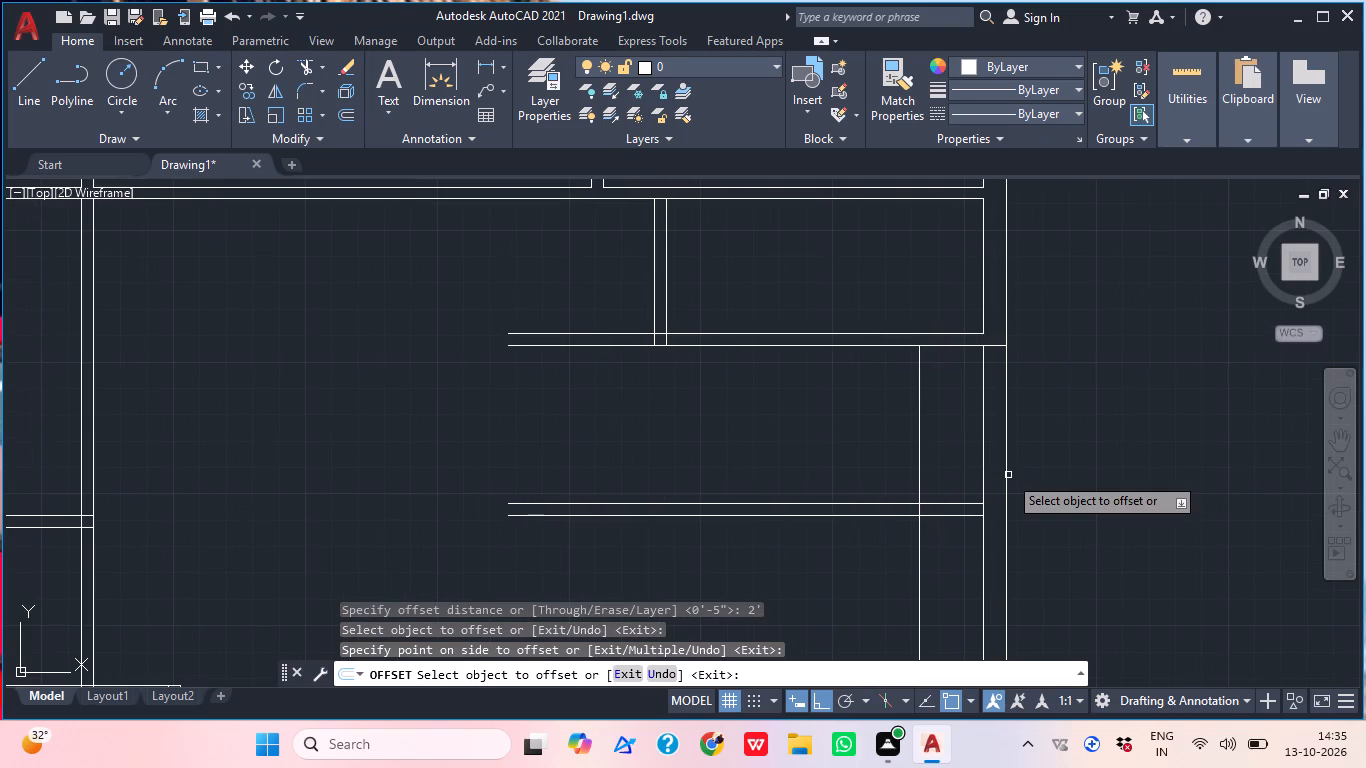
pyautogui.press('space')
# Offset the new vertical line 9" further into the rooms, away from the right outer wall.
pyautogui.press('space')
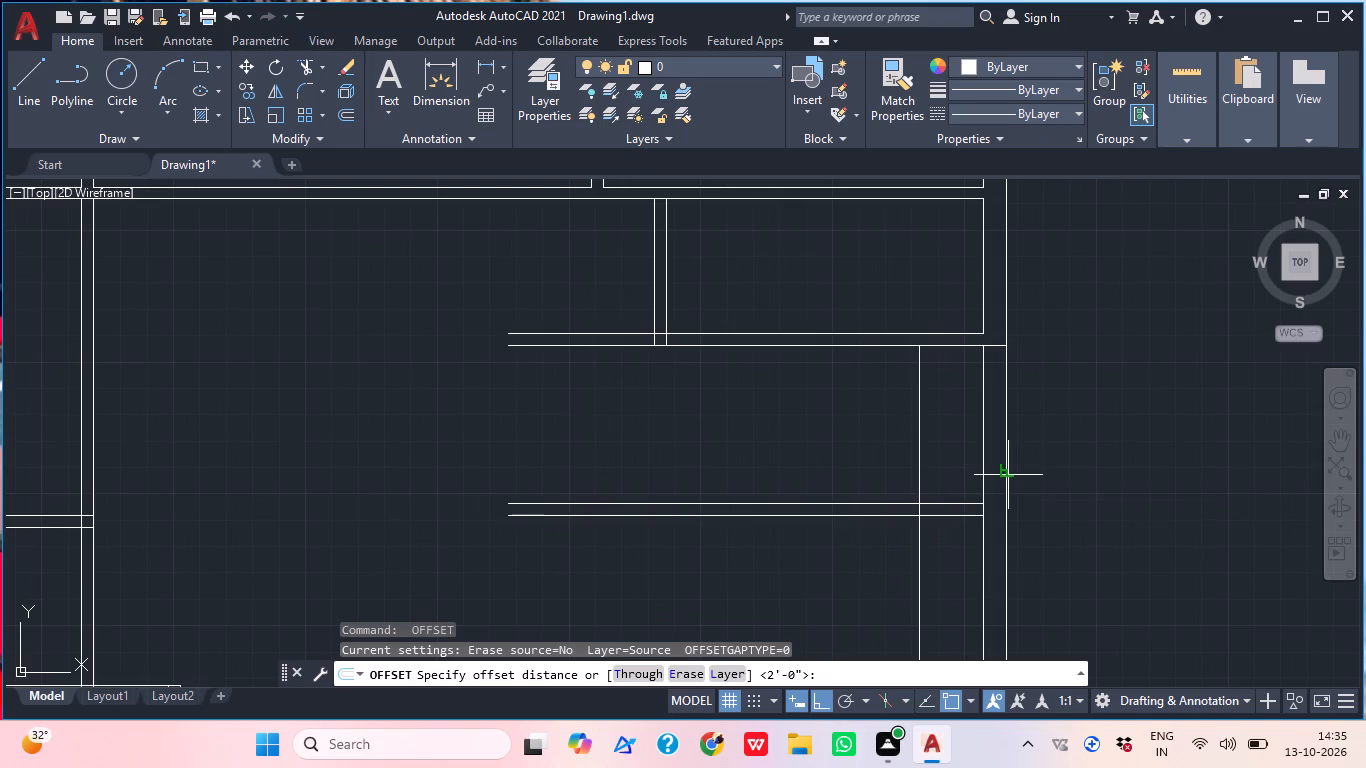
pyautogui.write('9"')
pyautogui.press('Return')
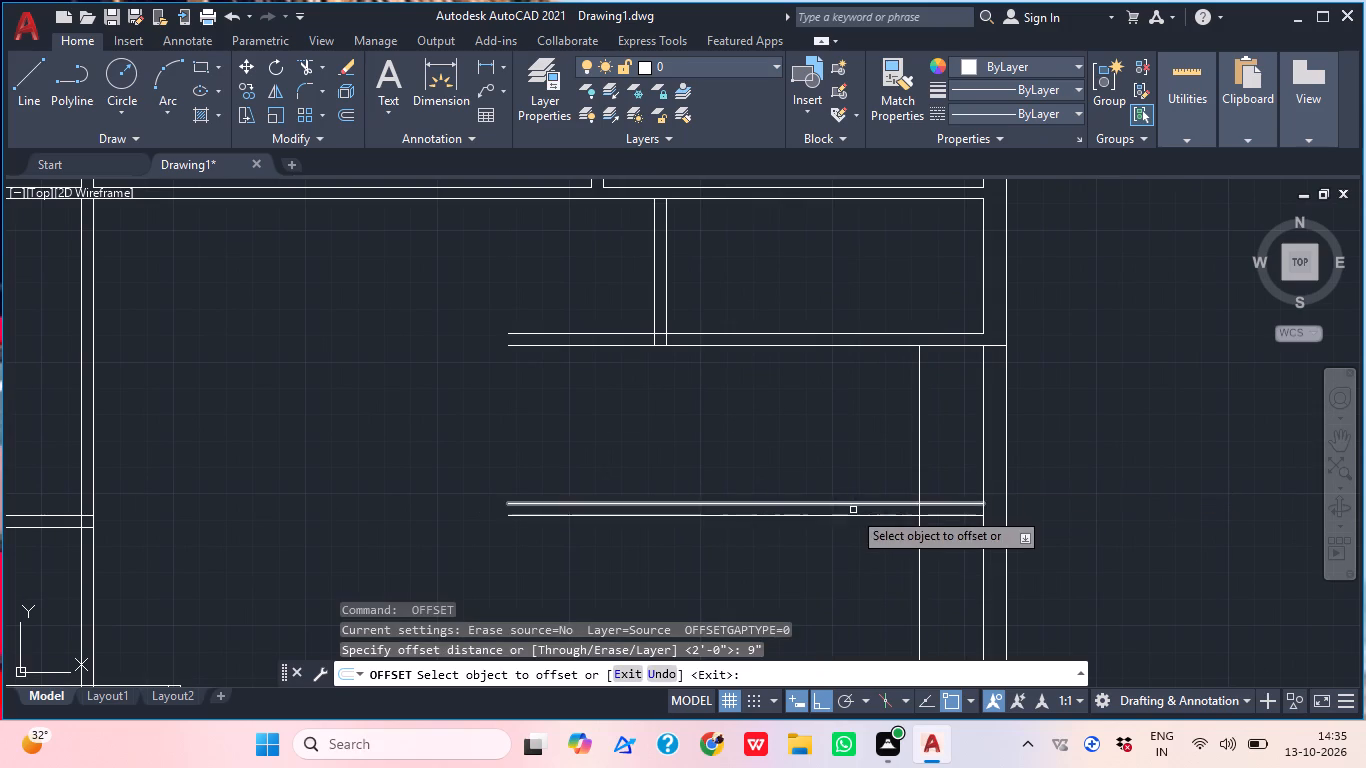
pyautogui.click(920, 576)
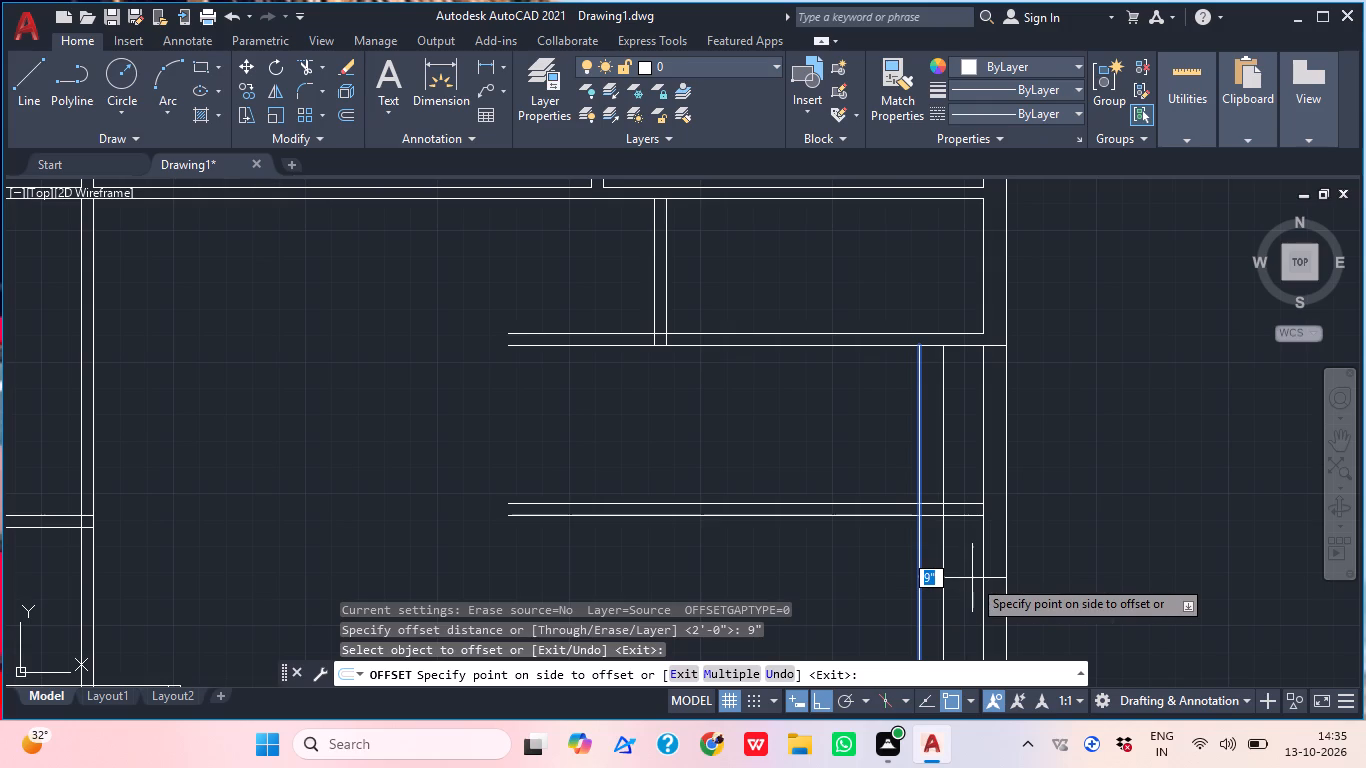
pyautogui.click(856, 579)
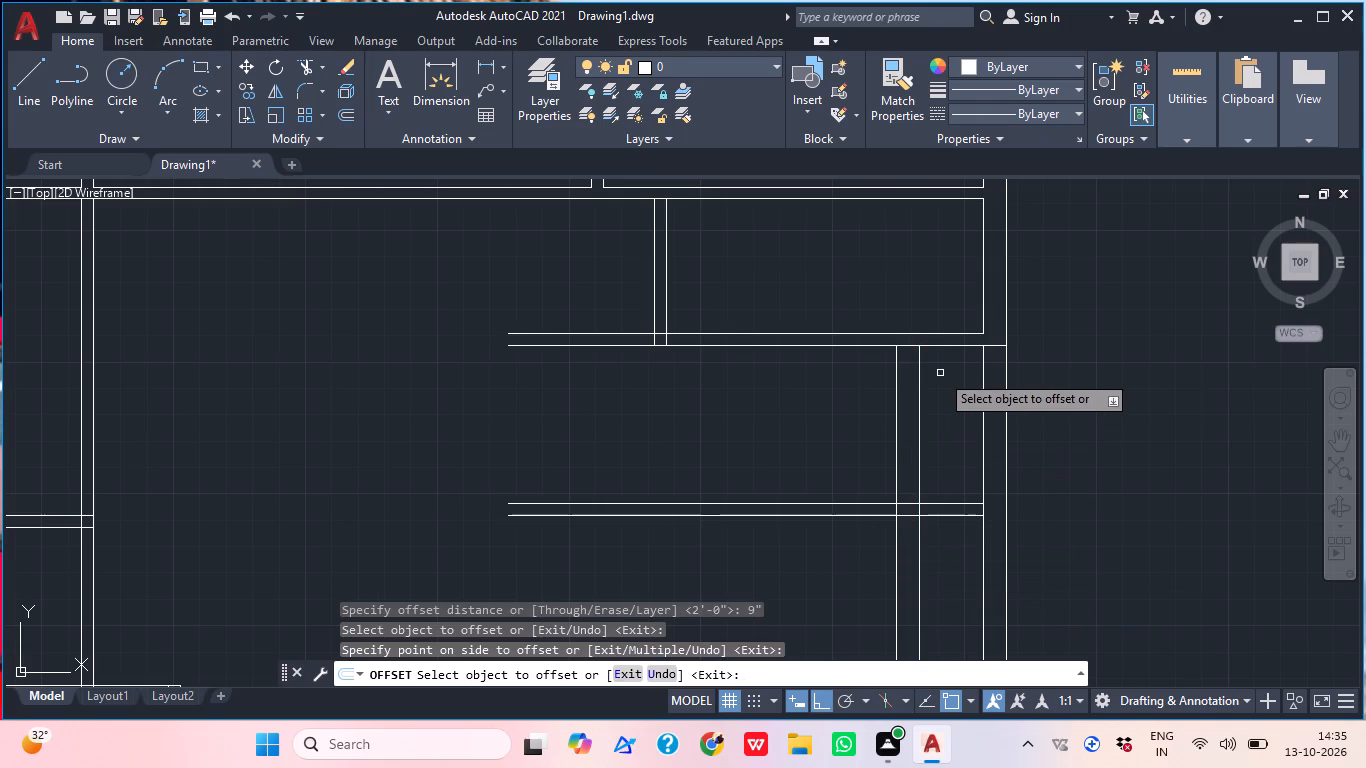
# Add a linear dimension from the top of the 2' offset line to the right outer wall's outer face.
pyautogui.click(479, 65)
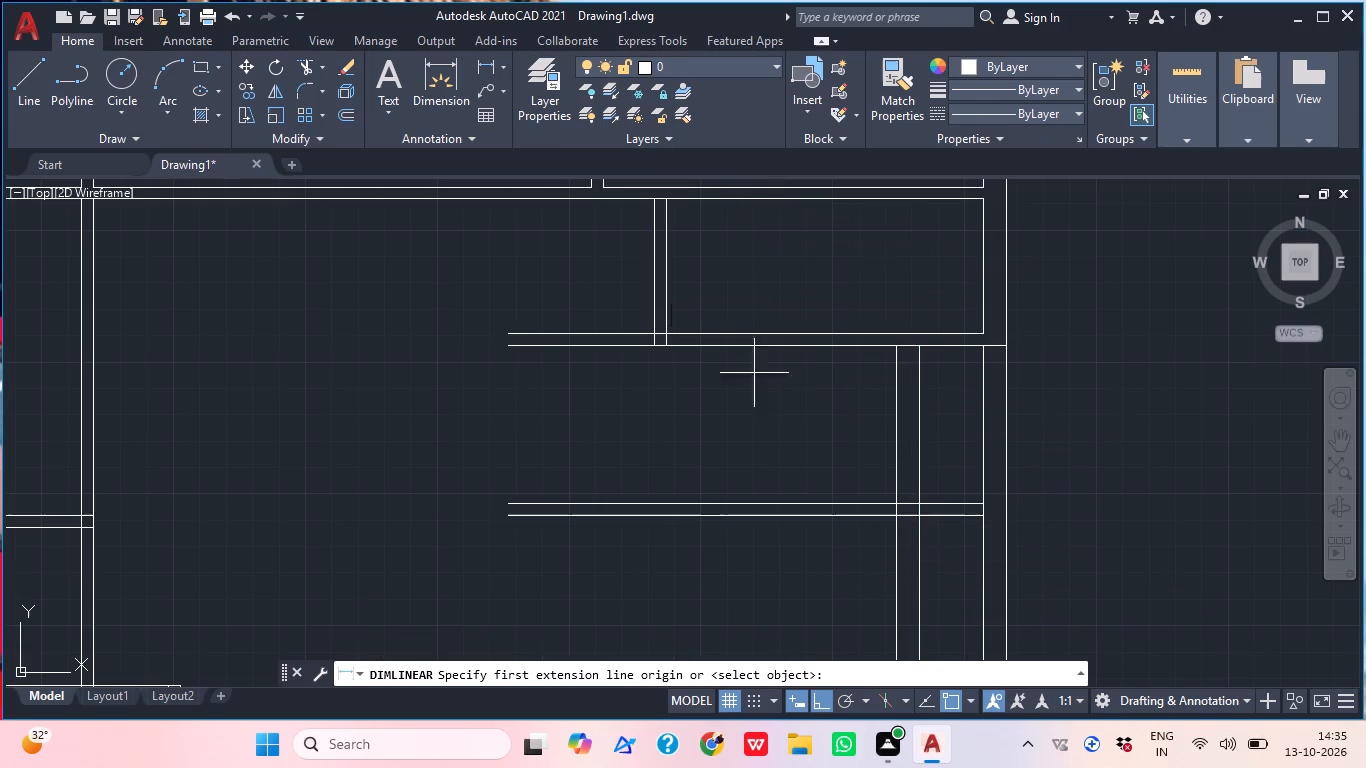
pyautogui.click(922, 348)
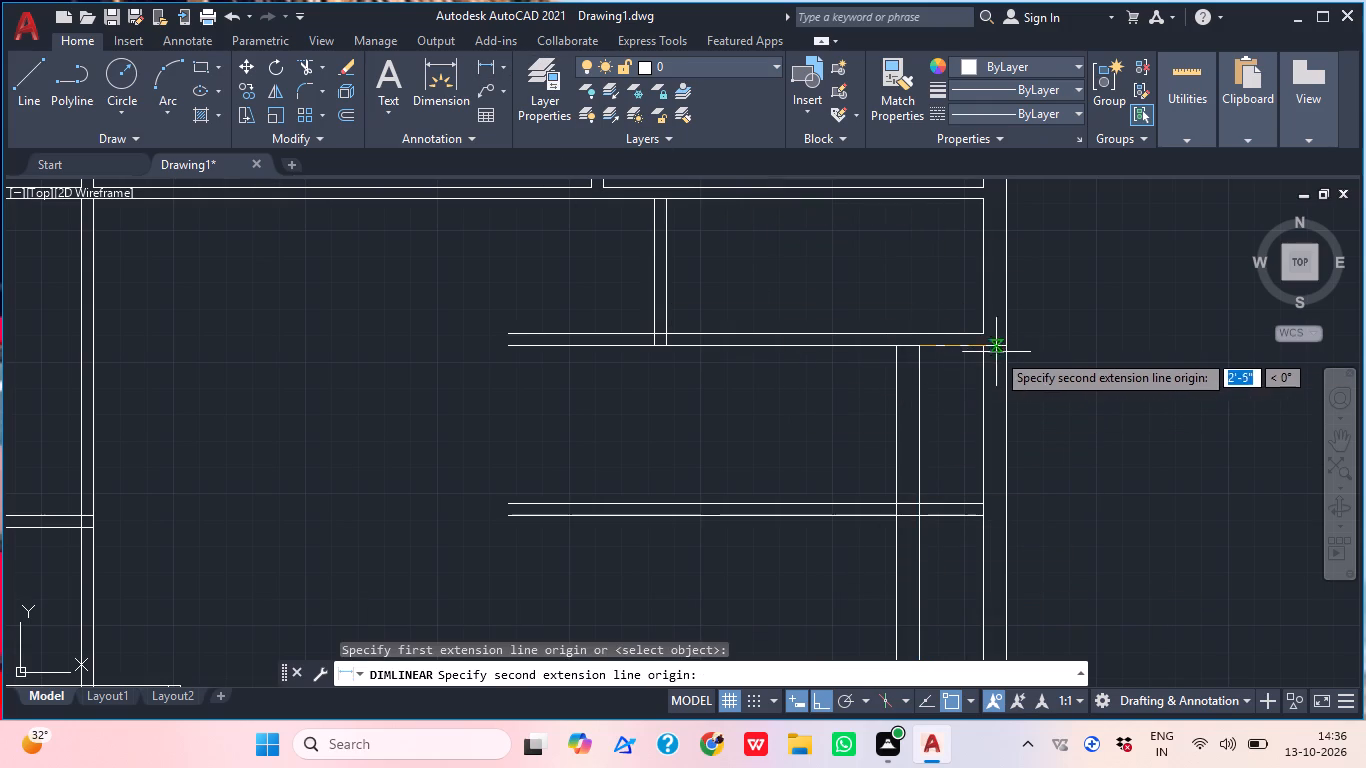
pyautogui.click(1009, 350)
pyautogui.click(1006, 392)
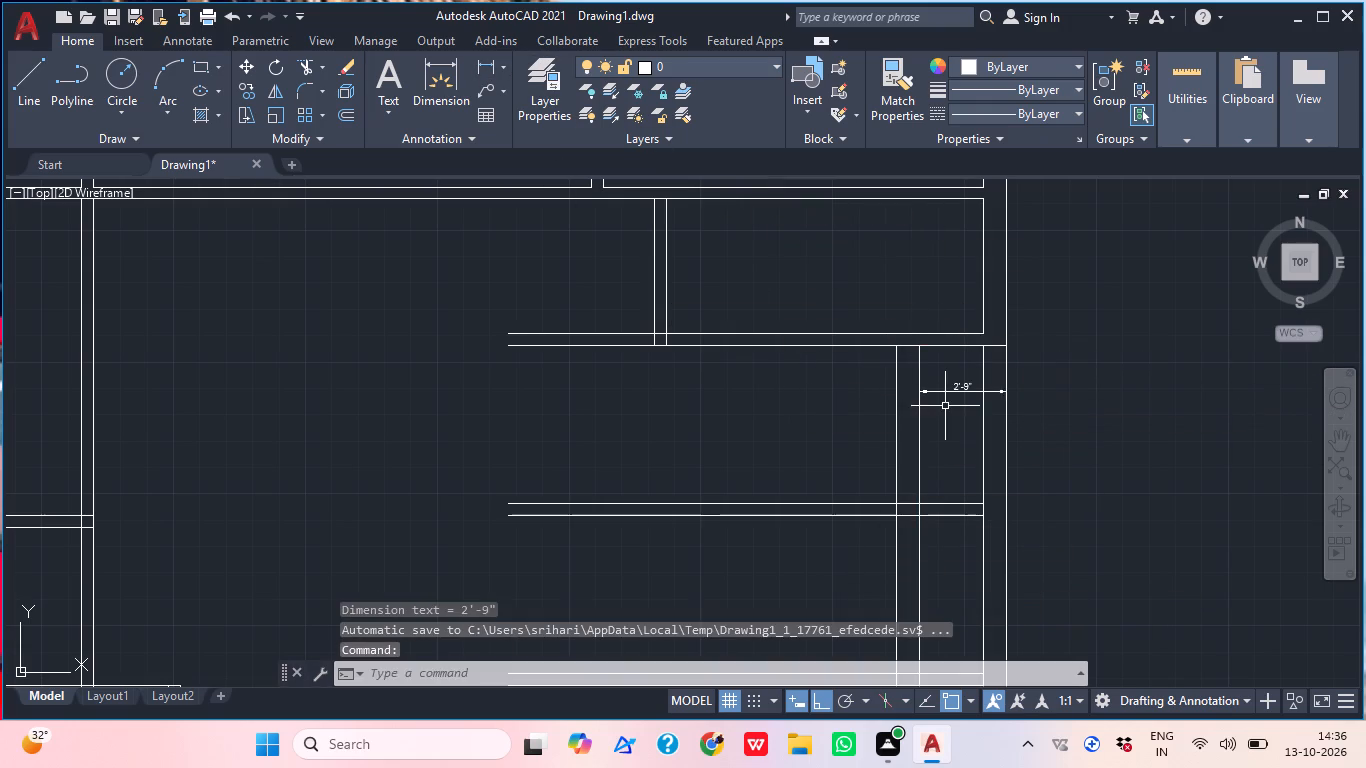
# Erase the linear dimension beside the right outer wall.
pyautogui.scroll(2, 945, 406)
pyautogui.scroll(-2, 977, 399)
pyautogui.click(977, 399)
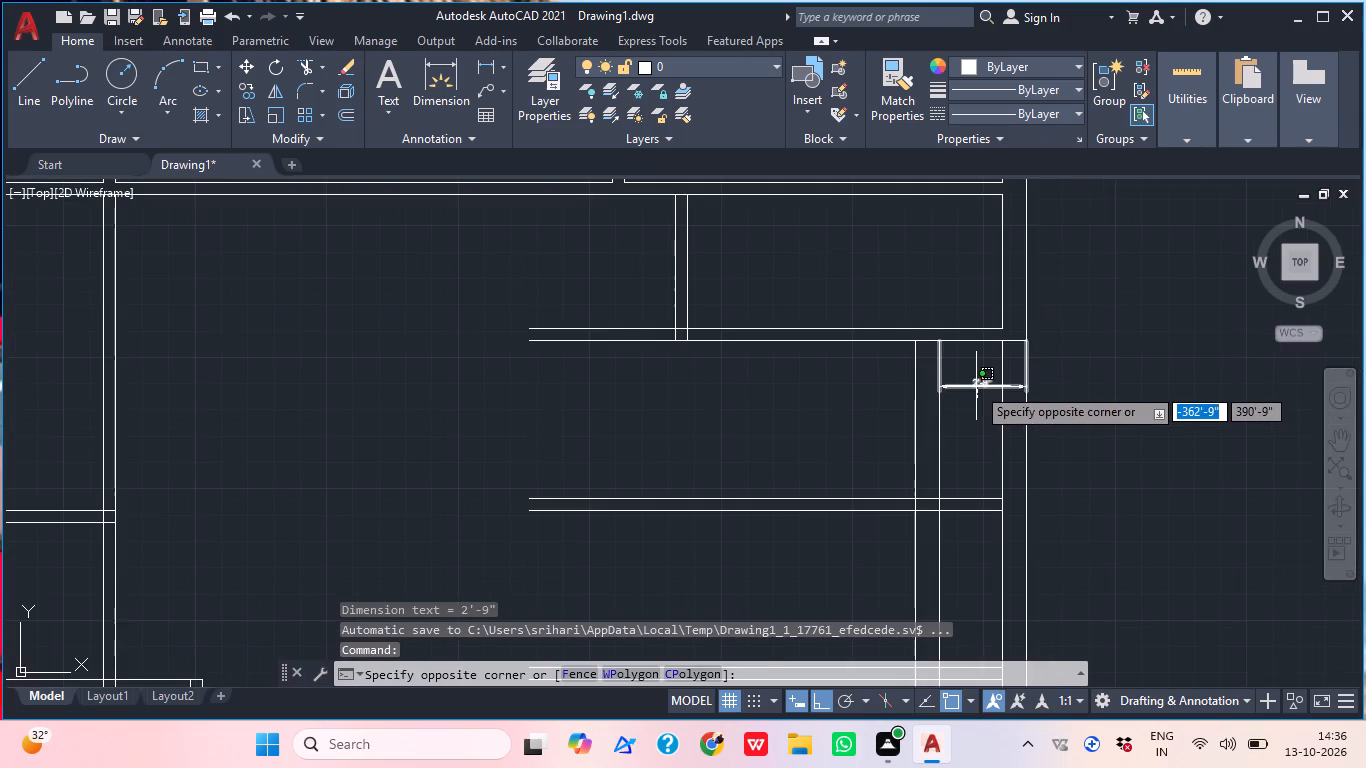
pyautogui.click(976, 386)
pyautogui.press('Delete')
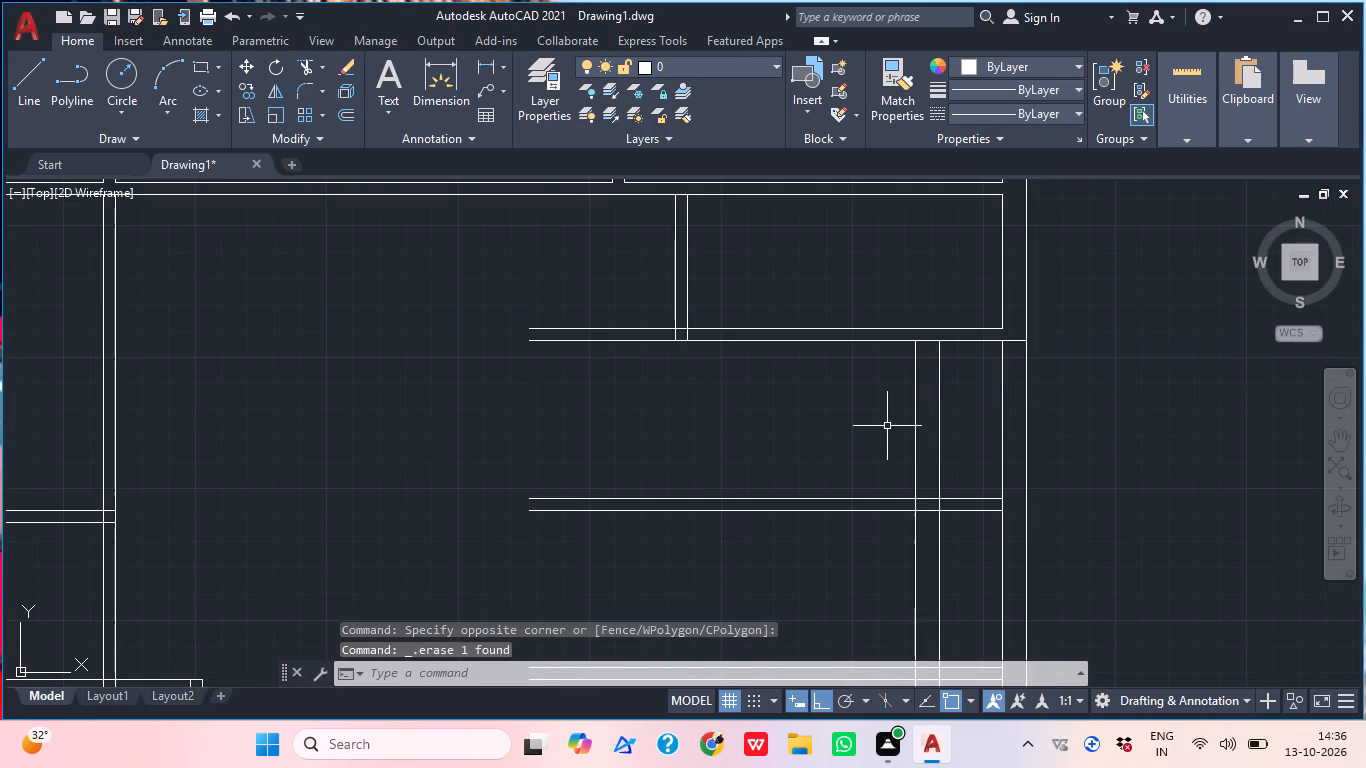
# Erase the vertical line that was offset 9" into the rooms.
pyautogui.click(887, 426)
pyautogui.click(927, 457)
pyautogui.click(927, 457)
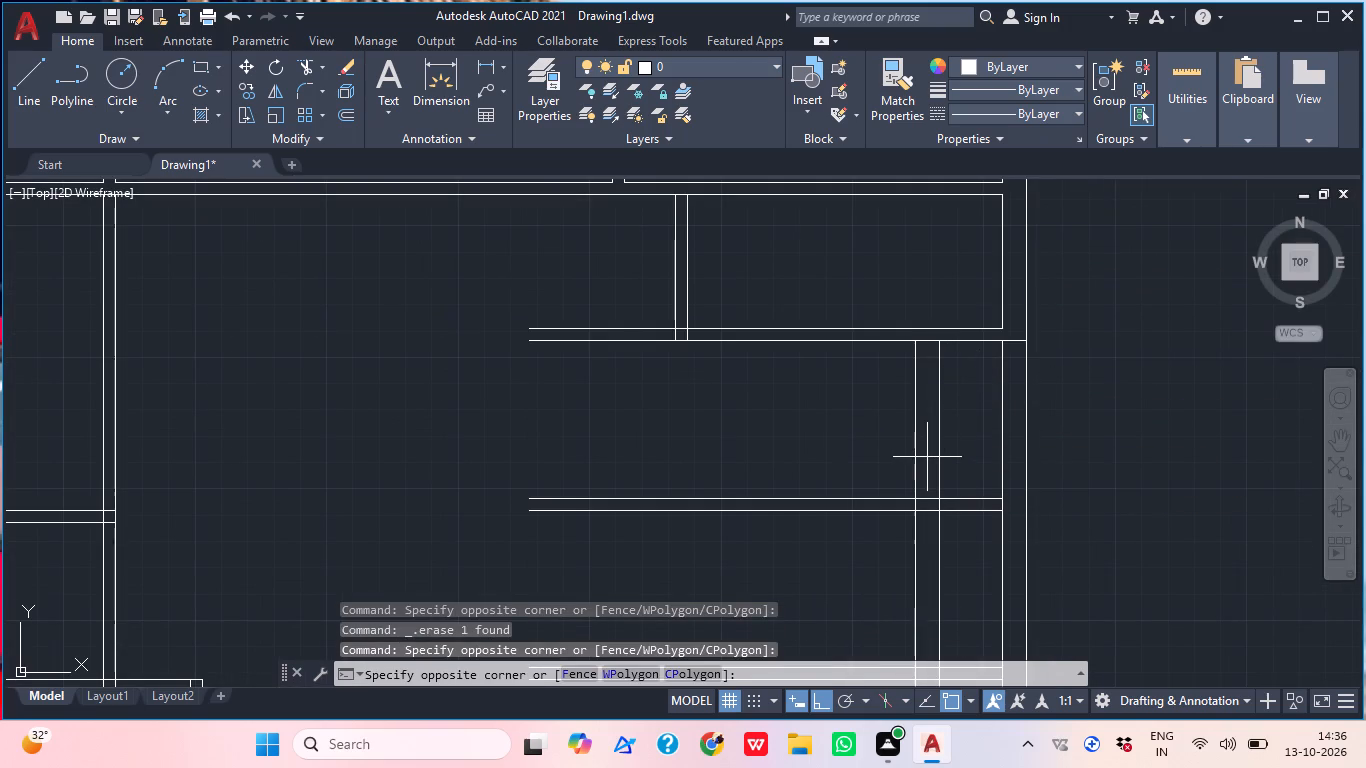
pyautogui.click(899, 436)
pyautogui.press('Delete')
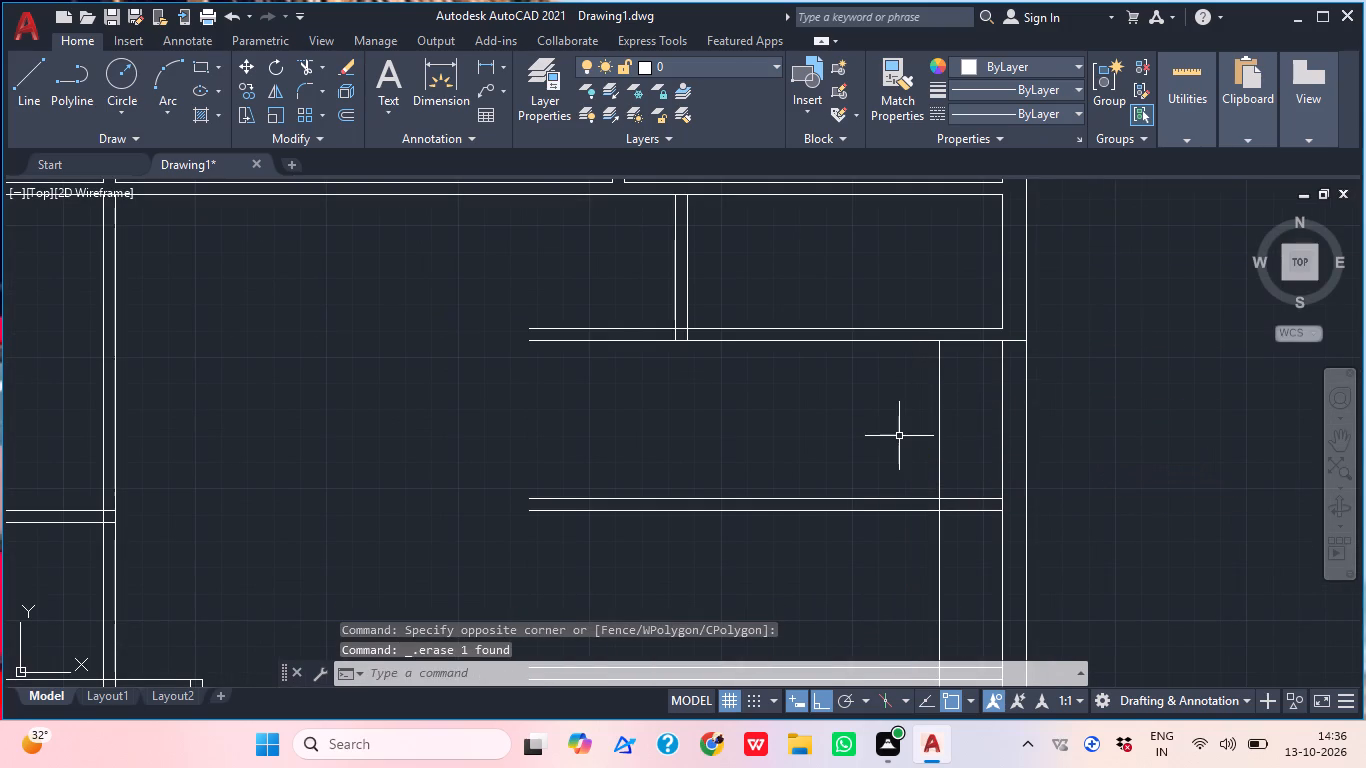
# Offset the remaining new vertical line 9" toward the old right outer wall to form the recessed wall.
pyautogui.write('o')
pyautogui.press('space')
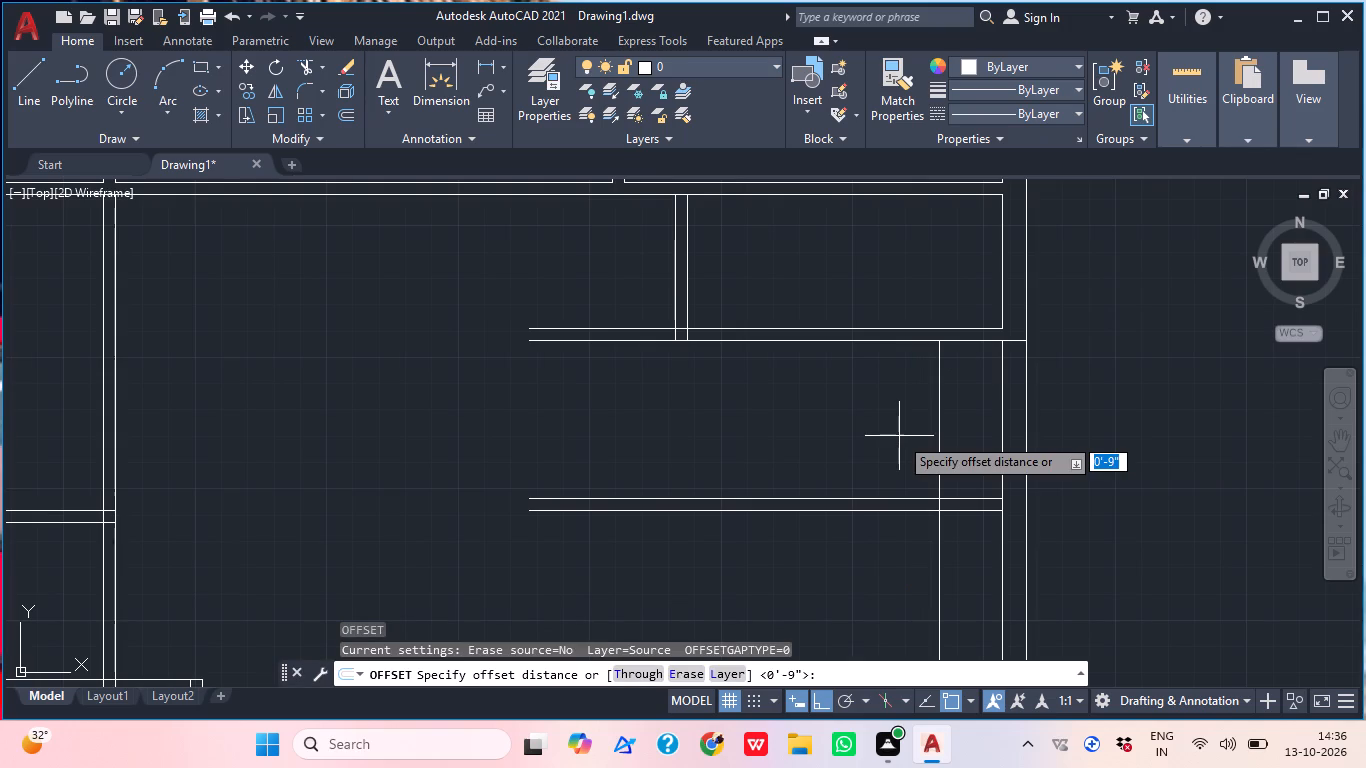
pyautogui.press('space')
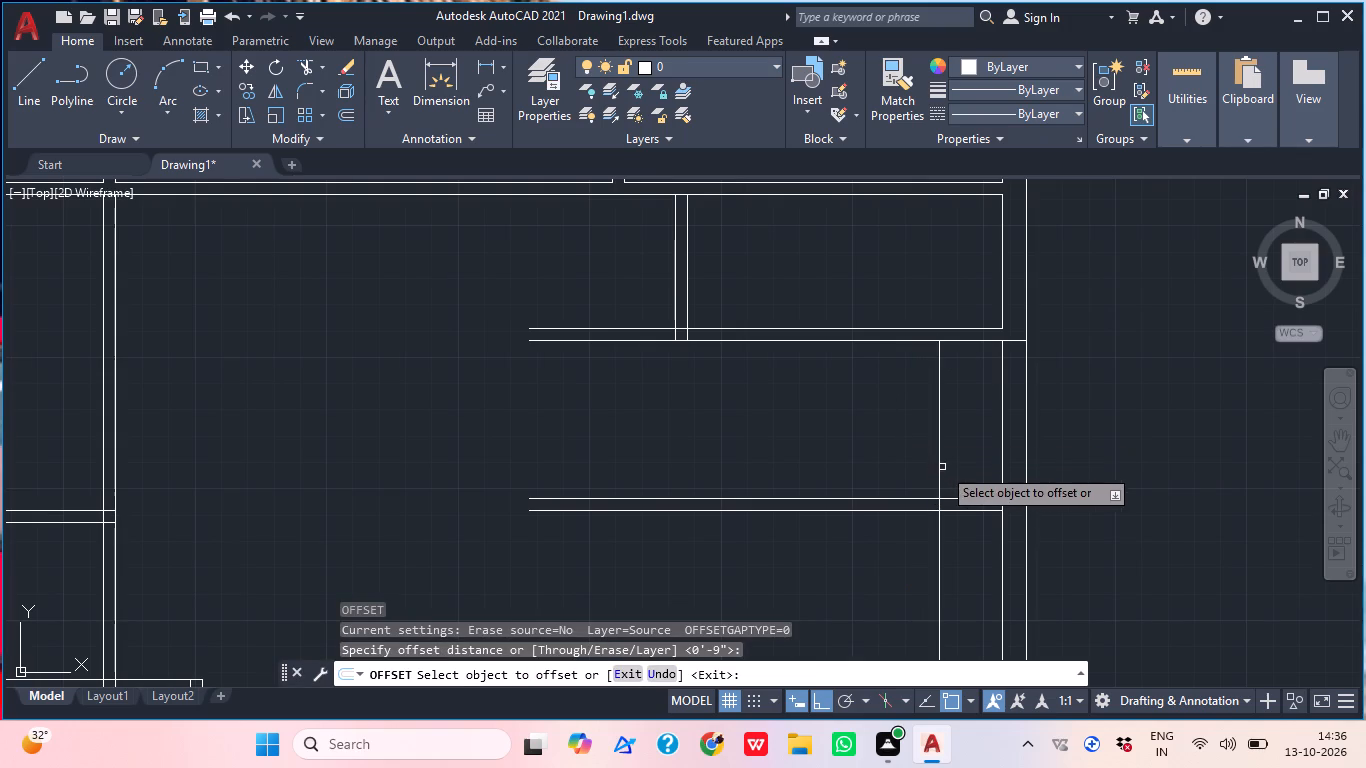
pyautogui.click(940, 464)
pyautogui.click(995, 501)
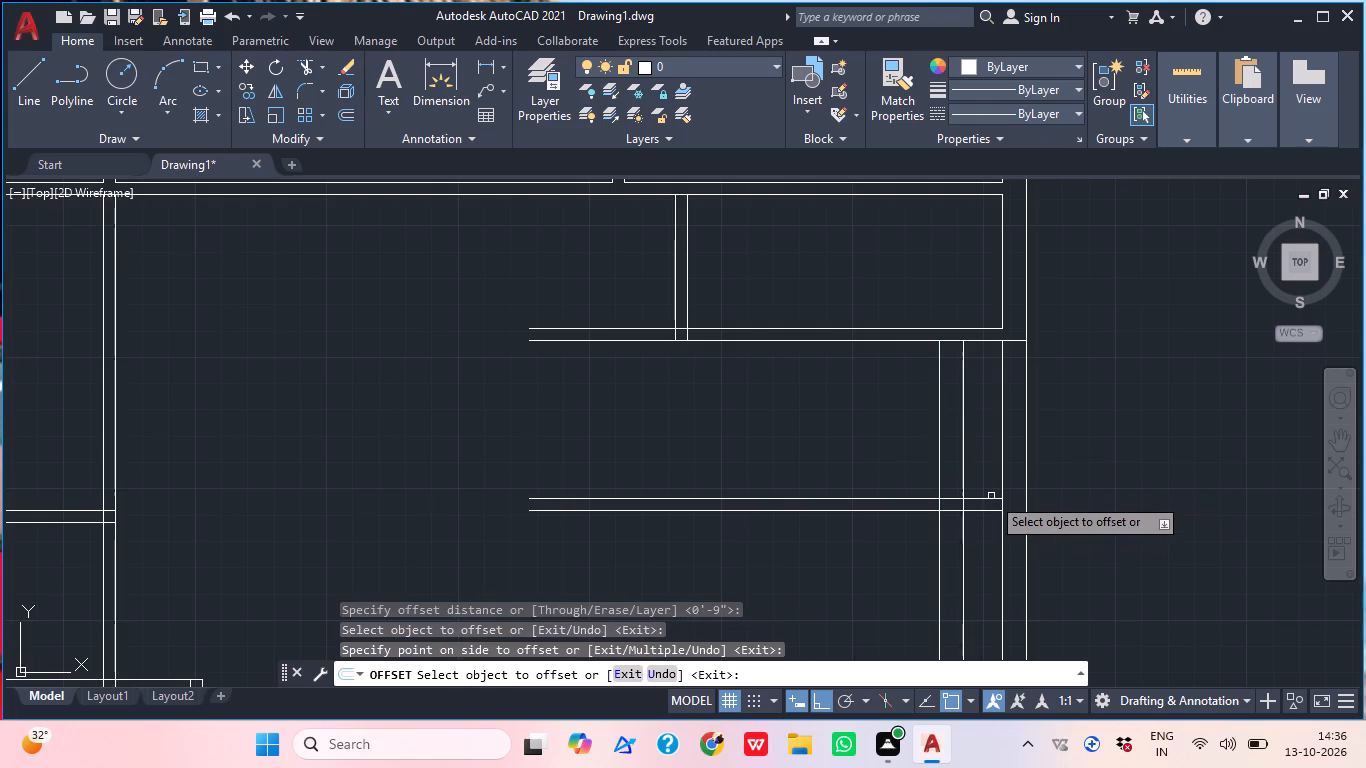
pyautogui.press('Escape')
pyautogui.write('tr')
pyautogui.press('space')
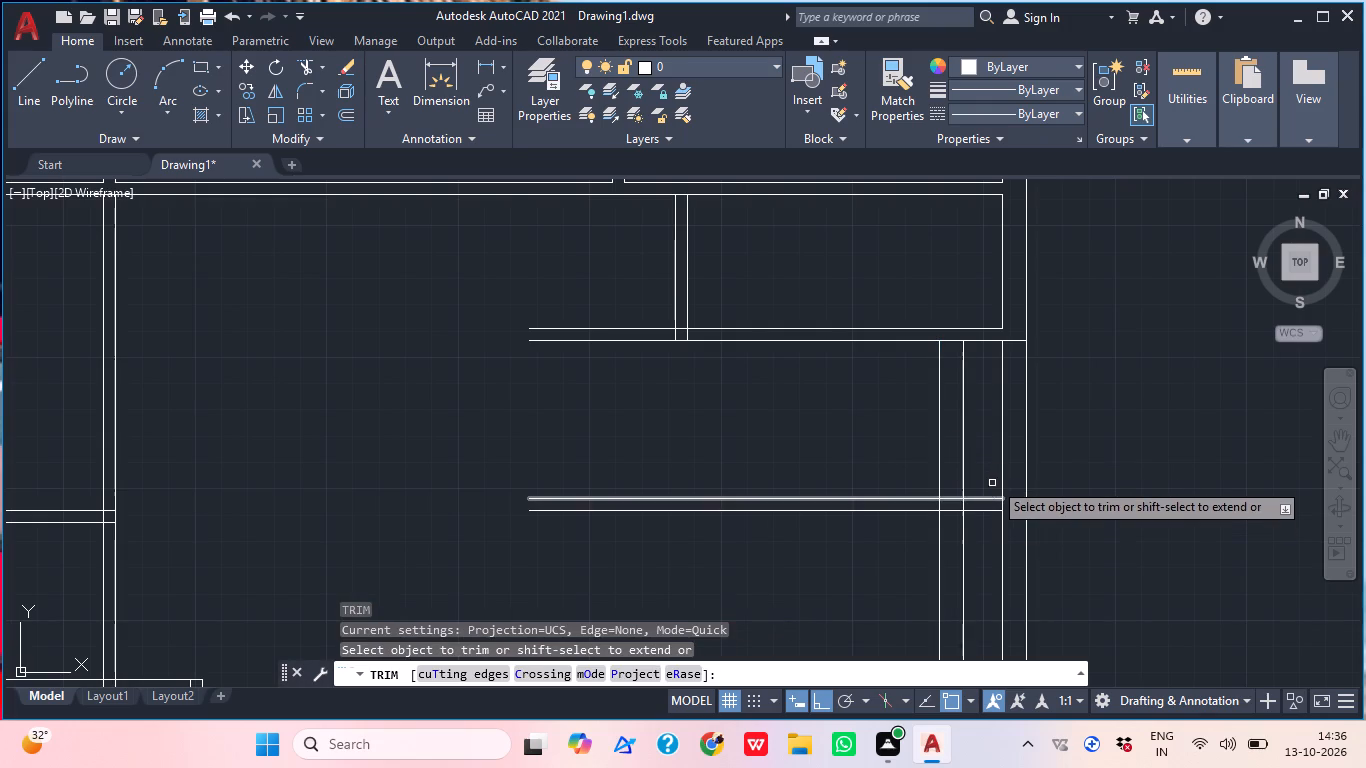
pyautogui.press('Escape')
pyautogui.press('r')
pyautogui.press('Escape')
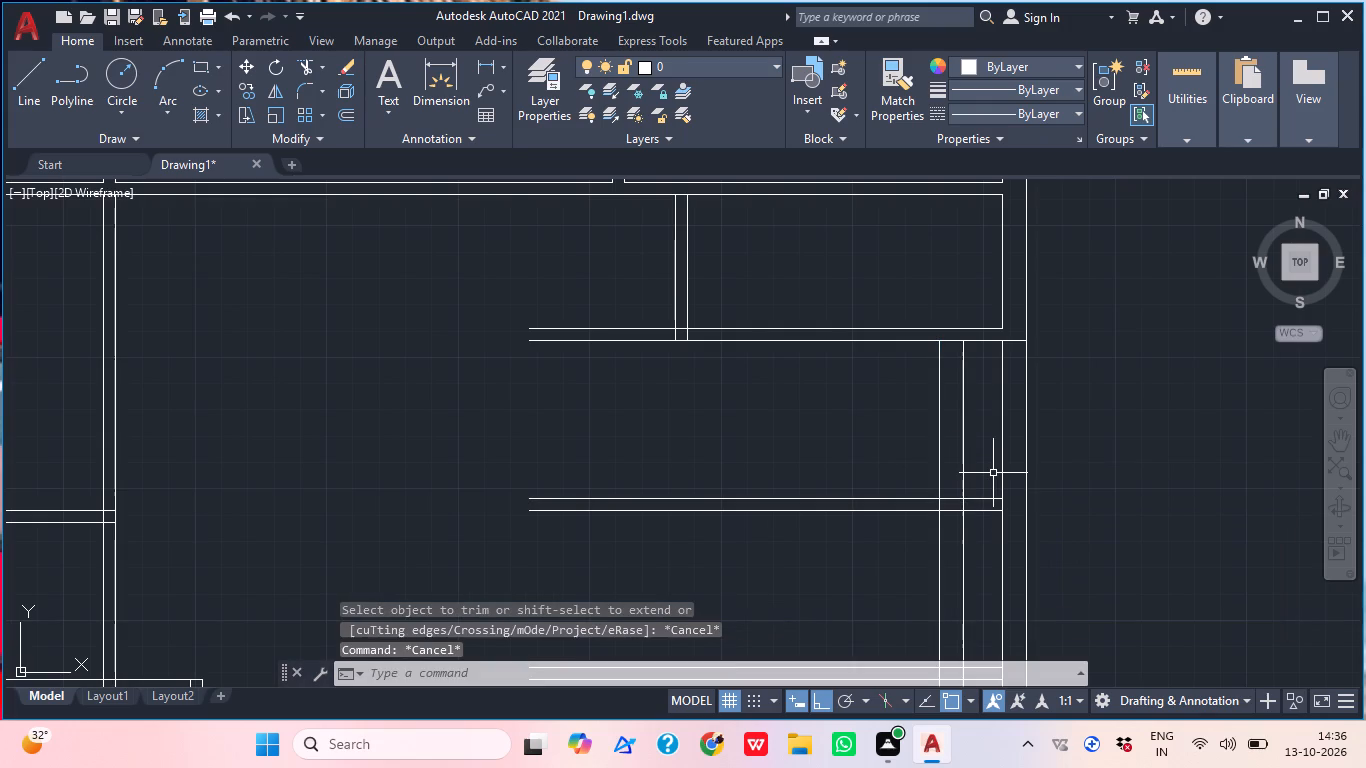
# Trim both old right wall faces below the topmost partition and the second partition's line ends beyond the recessed wall.
pyautogui.write('tr')
pyautogui.press('space')
pyautogui.click(991, 456)
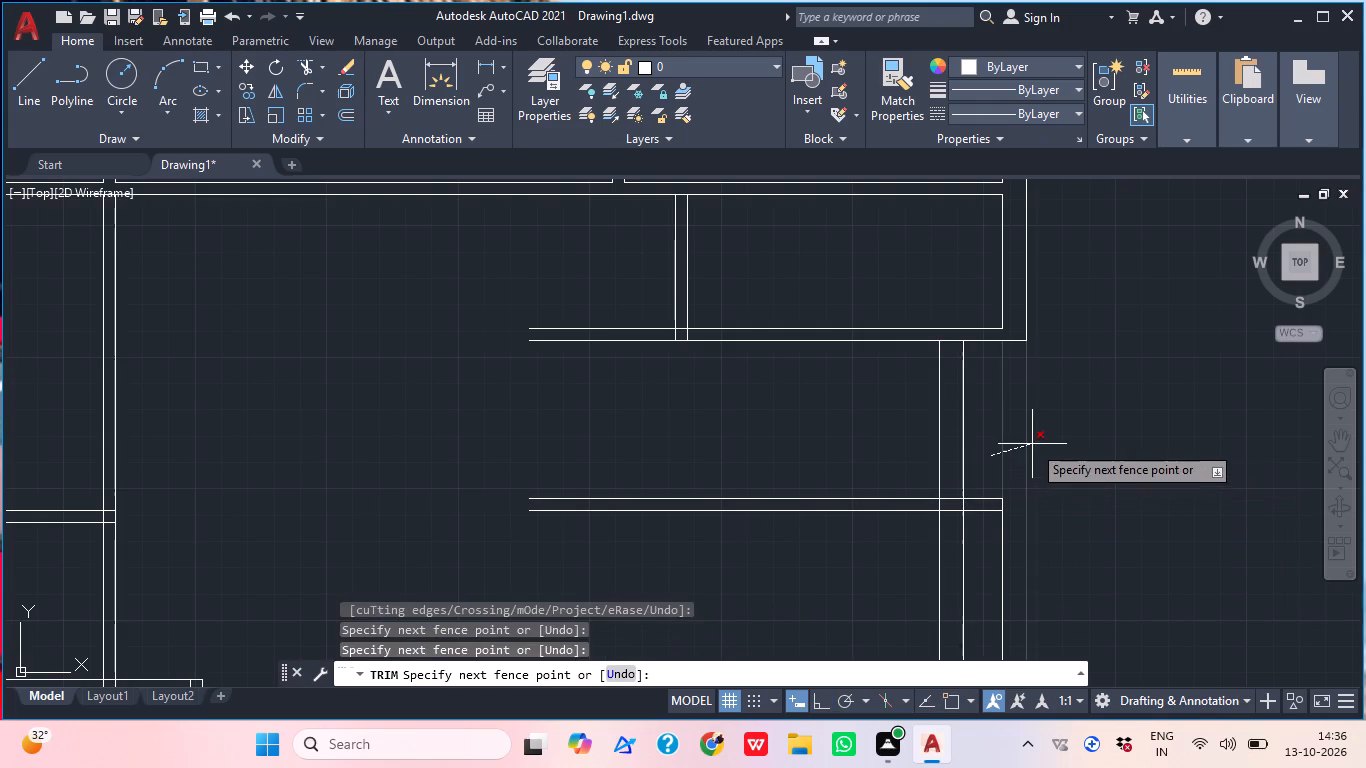
pyautogui.click(1032, 444)
pyautogui.click(1006, 458)
pyautogui.click(986, 538)
pyautogui.click(992, 552)
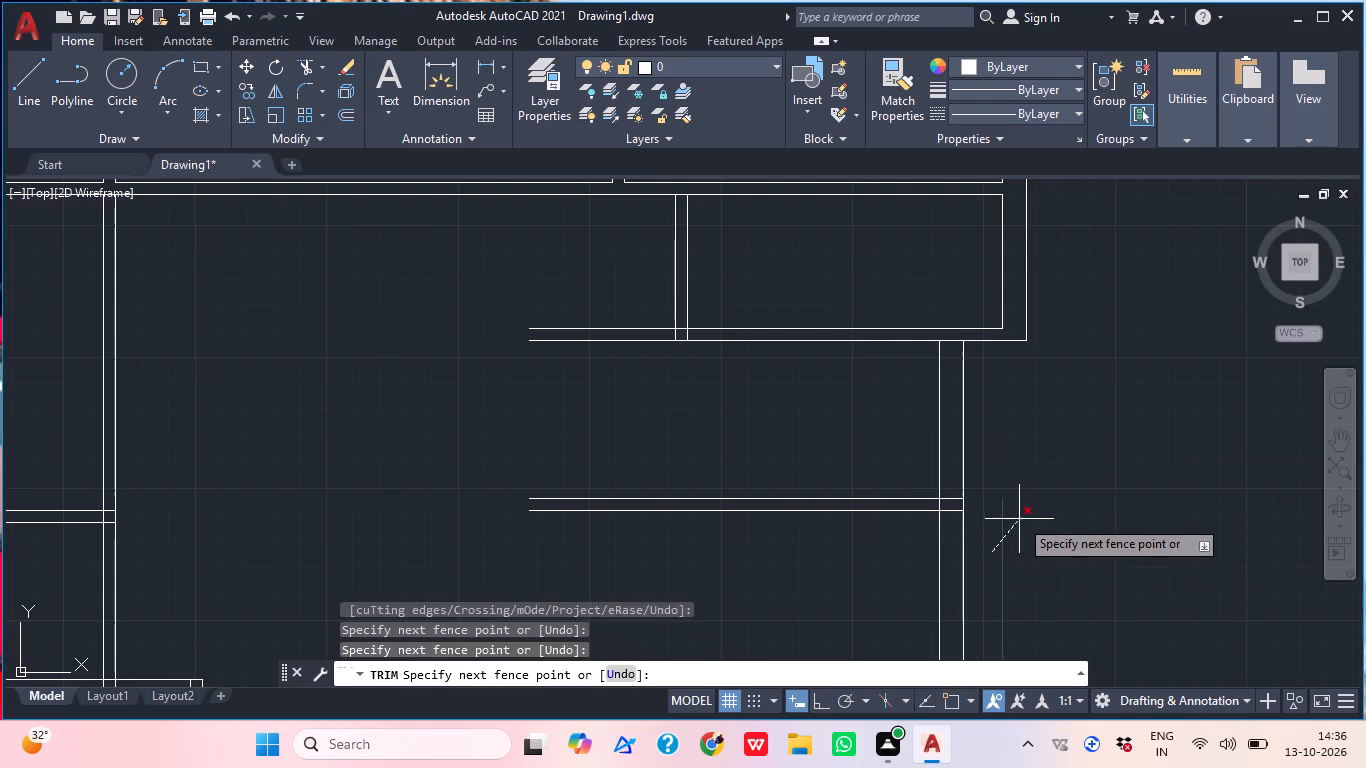
pyautogui.click(1021, 515)
# Trim the old wall's remaining inner face down to the bottom-right room and the third partition's line ends beyond the recessed wall.
pyautogui.scroll(-3, 1025, 499)
pyautogui.moveTo(1018, 547); pyautogui.dragTo(1014, 512, button='middle')
pyautogui.scroll(1, 1014, 521)
pyautogui.moveTo(1008, 564); pyautogui.dragTo(1007, 557, button='middle')
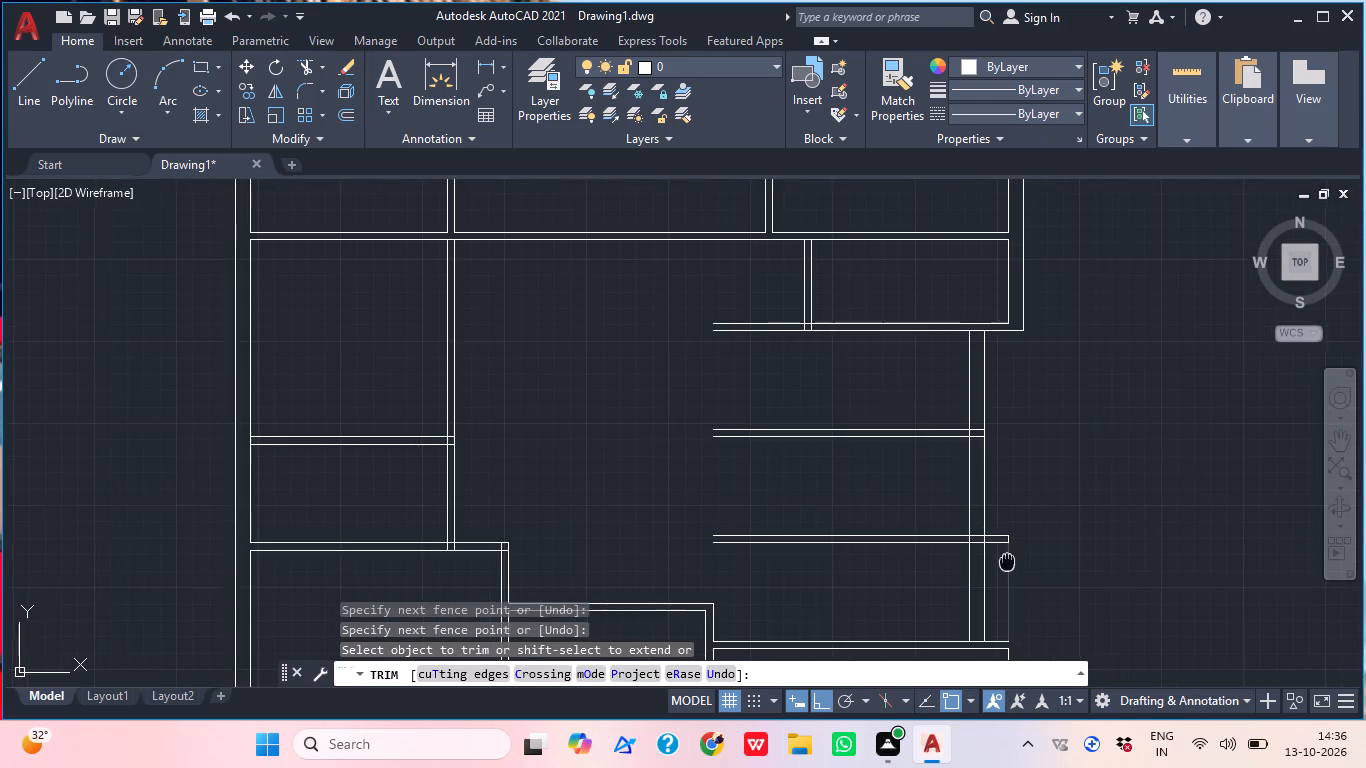
pyautogui.moveTo(1007, 557); pyautogui.dragTo(1009, 542, button='middle')
pyautogui.scroll(1, 1009, 544)
pyautogui.moveTo(987, 594); pyautogui.dragTo(981, 545, button='middle')
pyautogui.click(1020, 560)
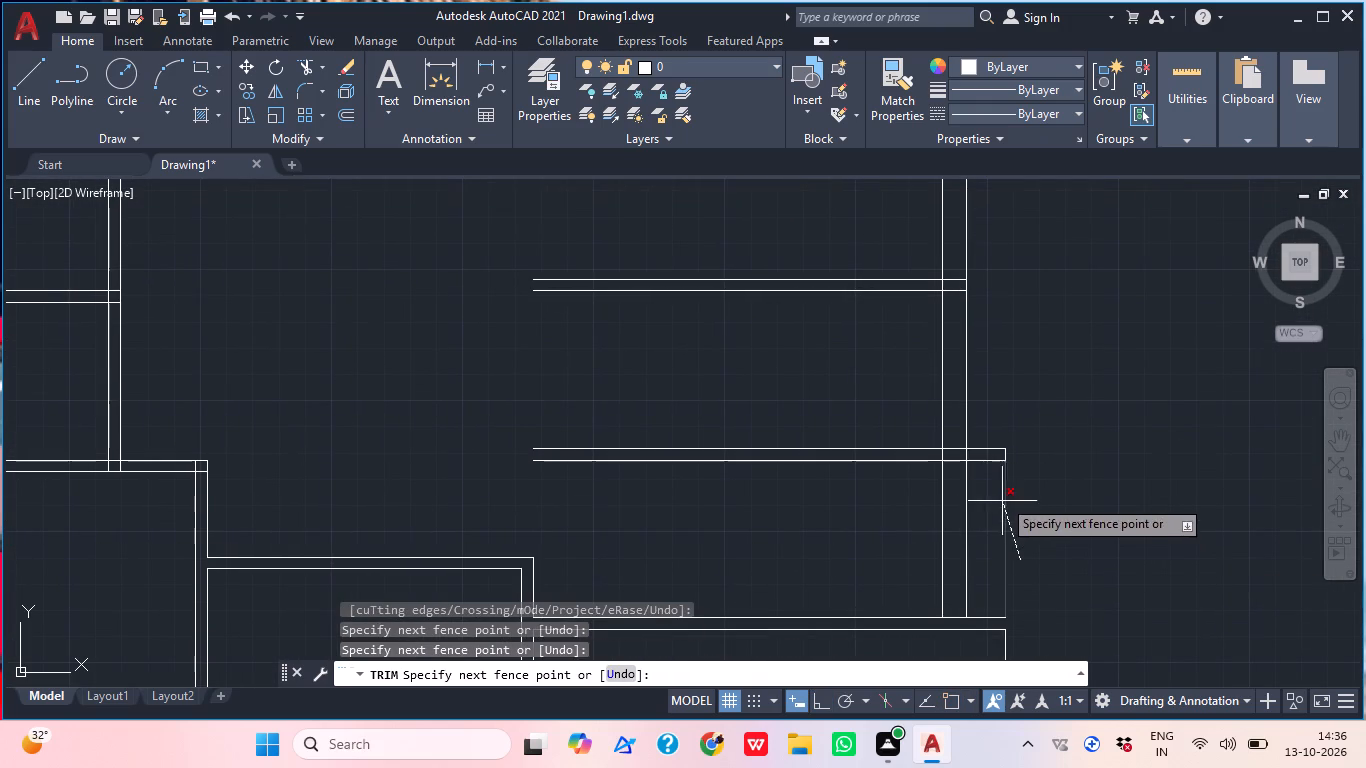
pyautogui.click(977, 419)
pyautogui.click(995, 554)
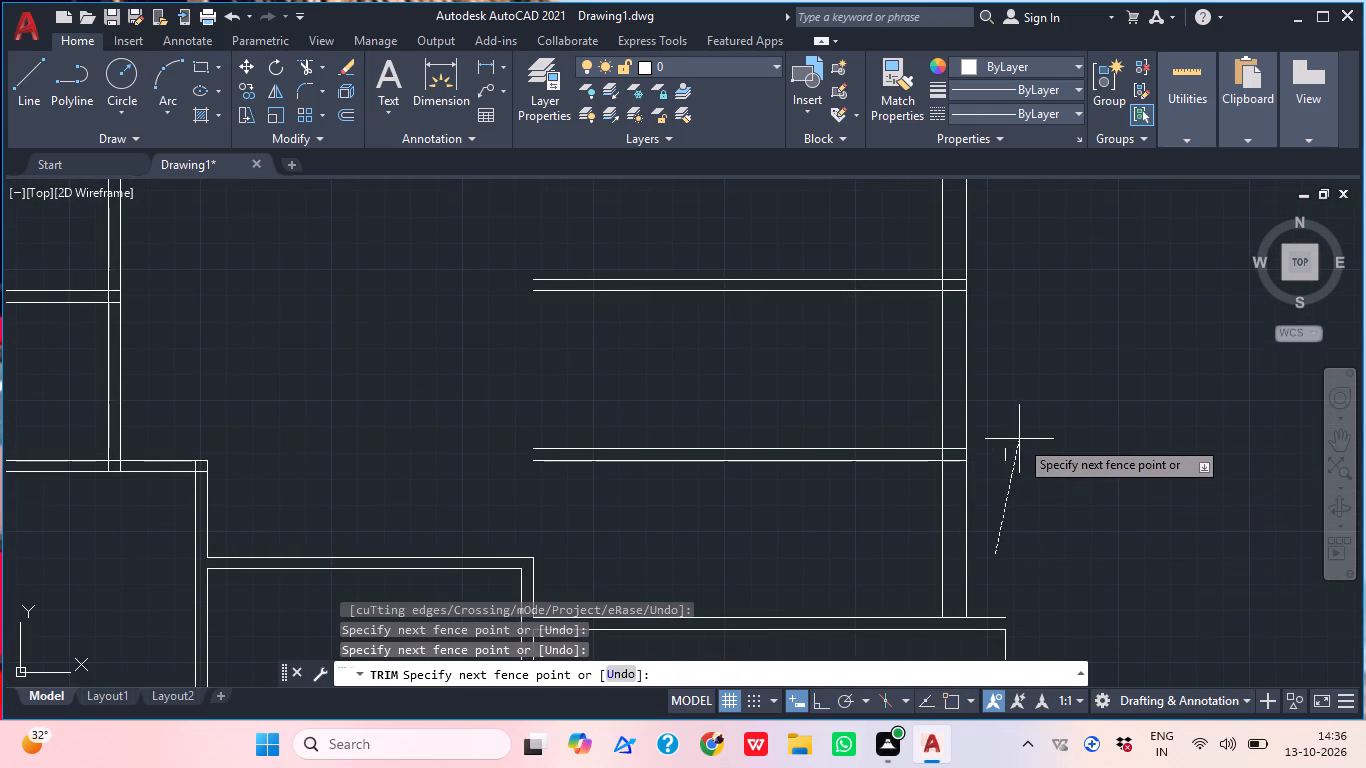
pyautogui.click(1016, 439)
pyautogui.click(1012, 460)
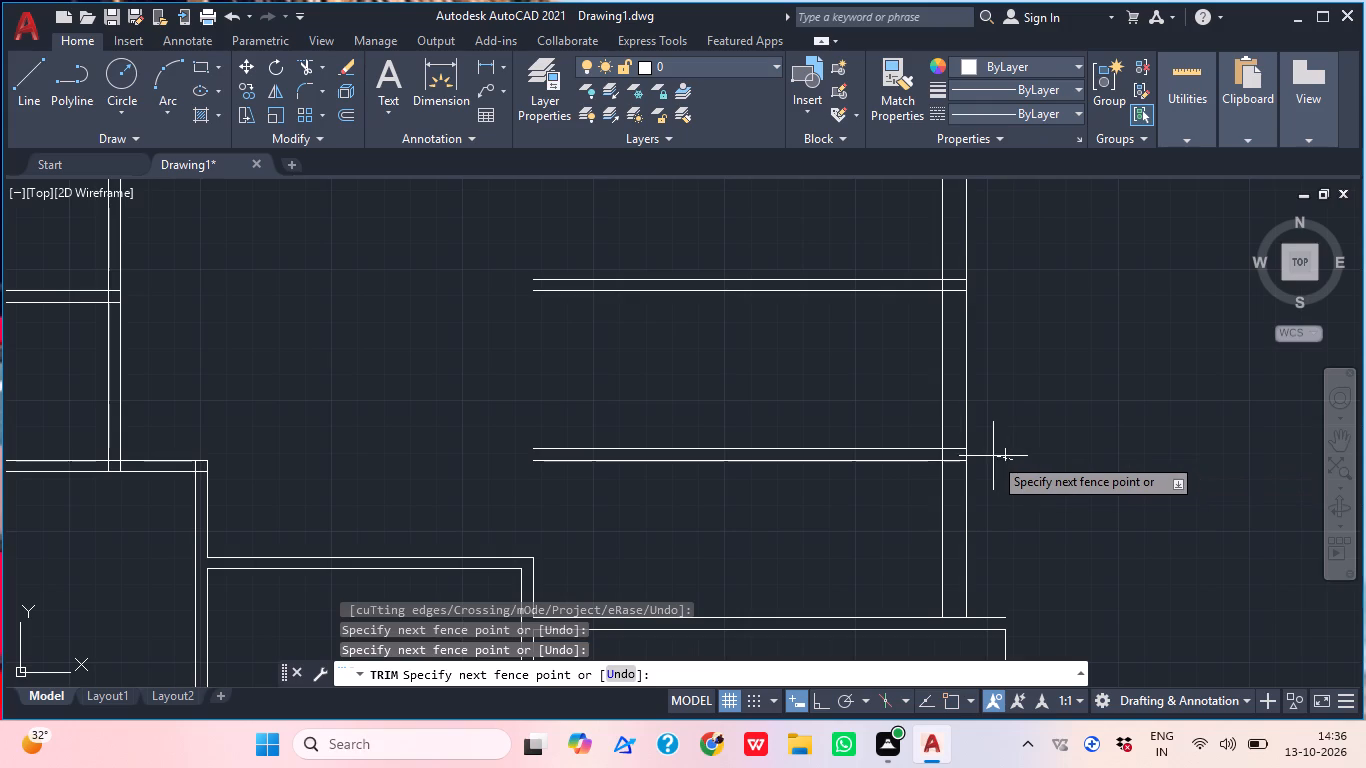
pyautogui.click(993, 456)
pyautogui.scroll(-2, 1012, 449)
pyautogui.moveTo(1002, 495); pyautogui.dragTo(1010, 462, button='middle')
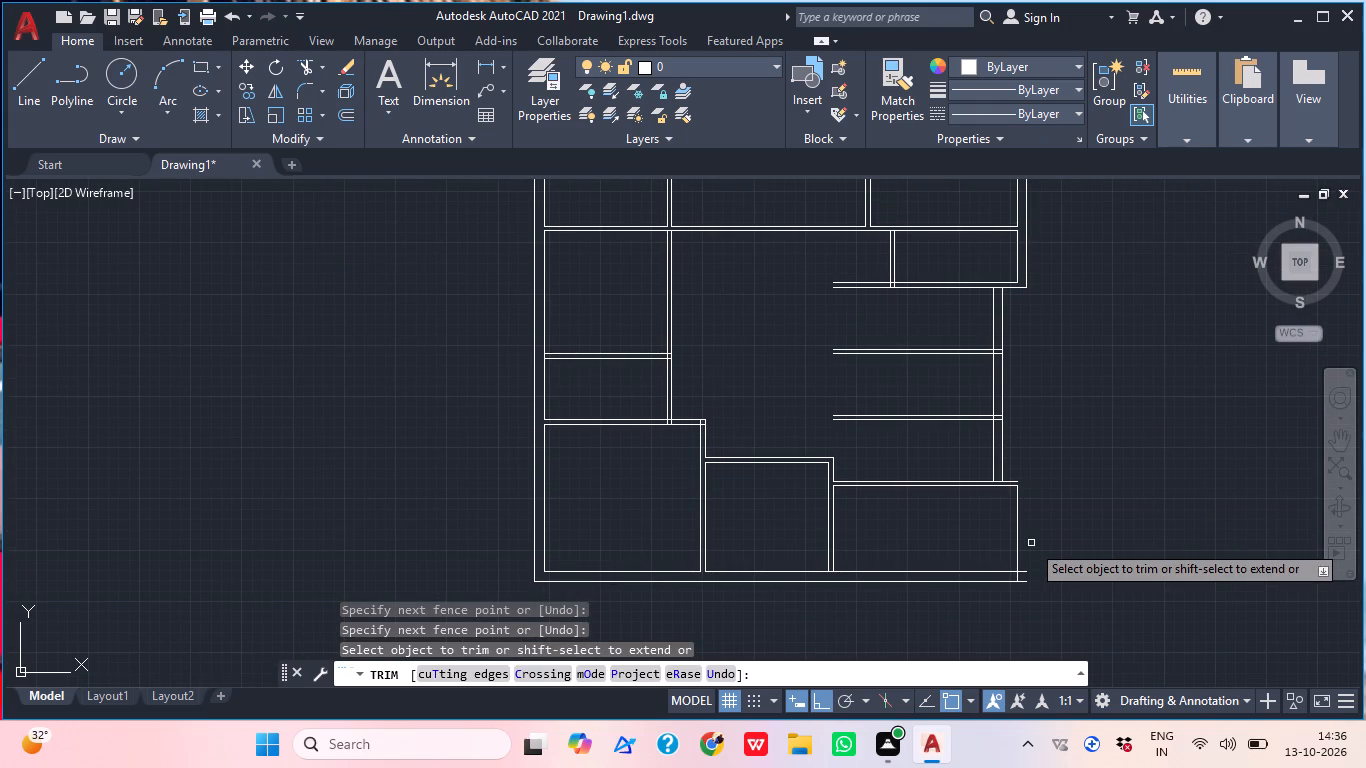
pyautogui.press('Escape')
# Offset the bottom-right room's remaining right wall line 9" outward to form the outer wall face.
pyautogui.press('o')
pyautogui.press('space')
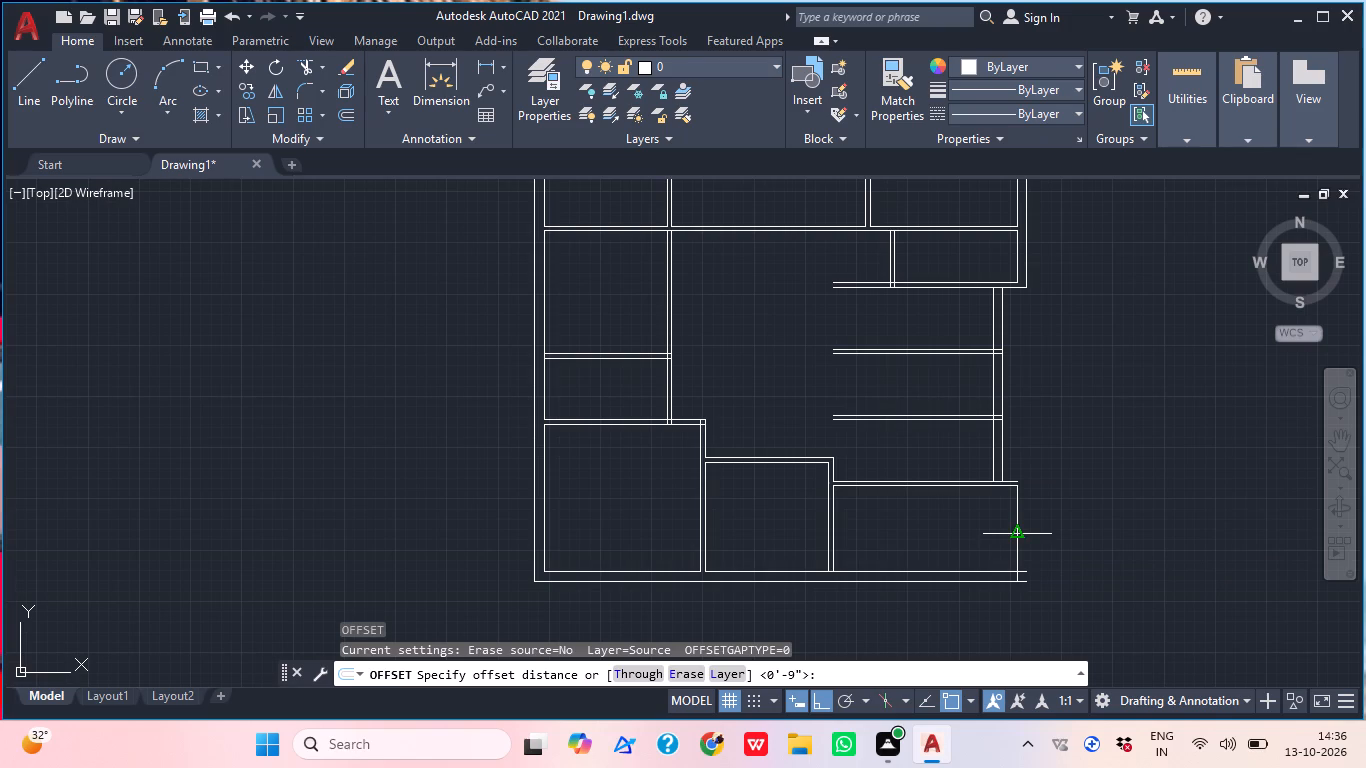
pyautogui.hscroll(20, 1015, 534)
pyautogui.hscroll(8, 1015, 534)
pyautogui.press('space')
pyautogui.press('space')
pyautogui.press('space')
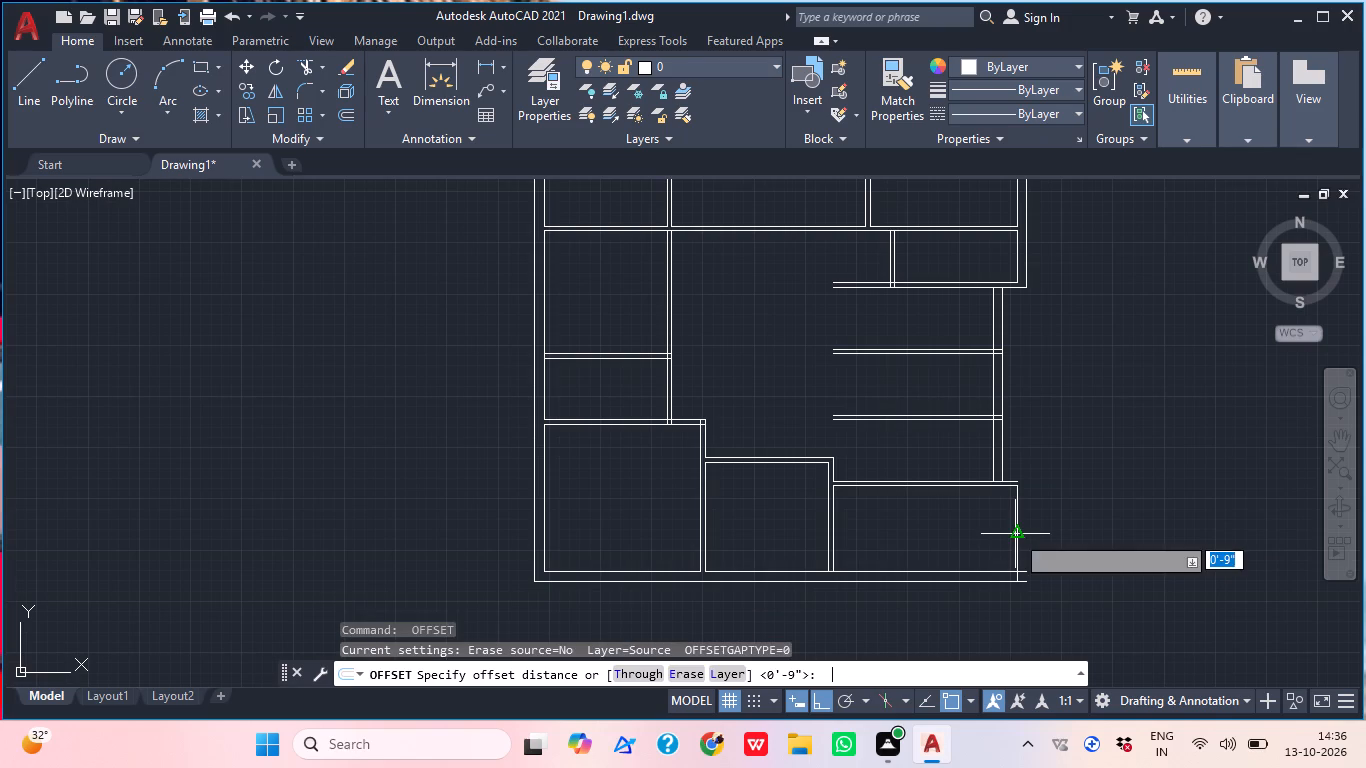
pyautogui.press('9')
pyautogui.press("'")
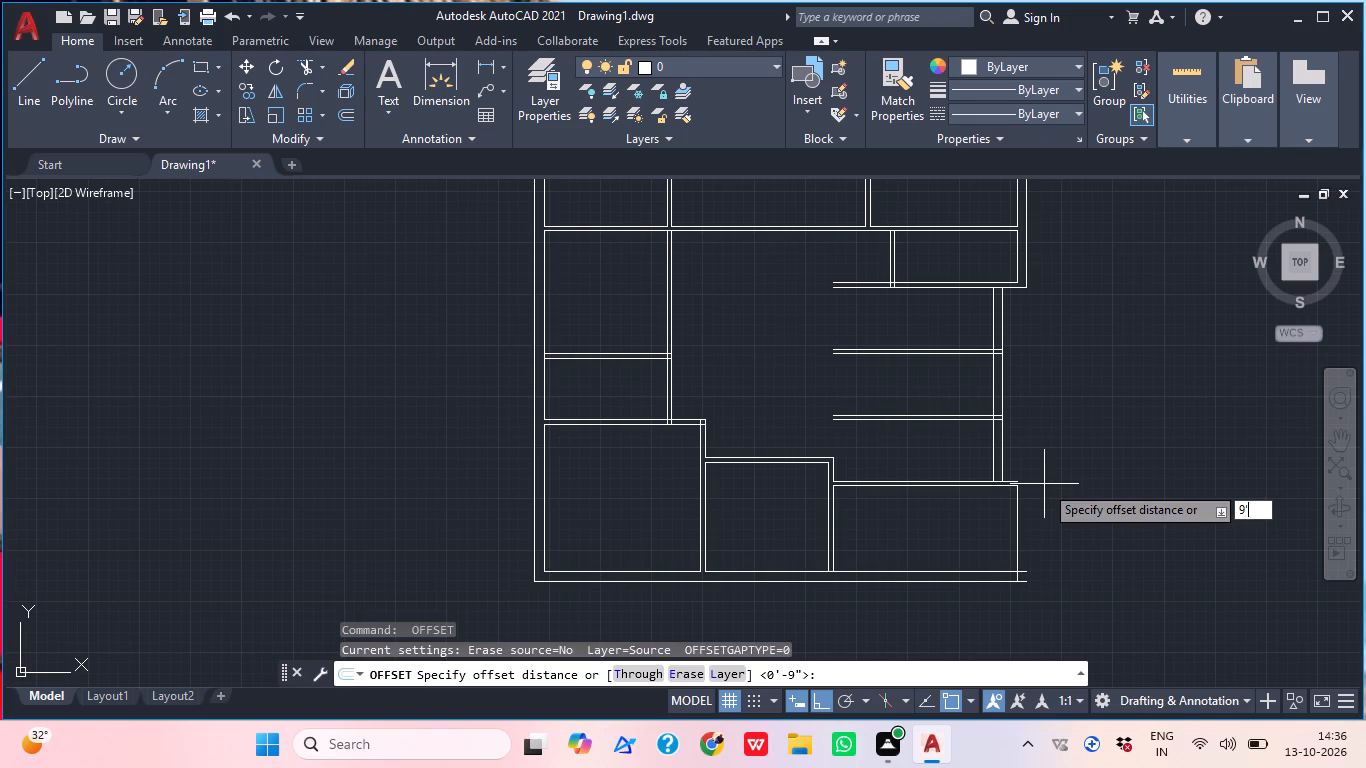
pyautogui.press('BackSpace')
pyautogui.hotkey('shift', '"')
pyautogui.press('Return')
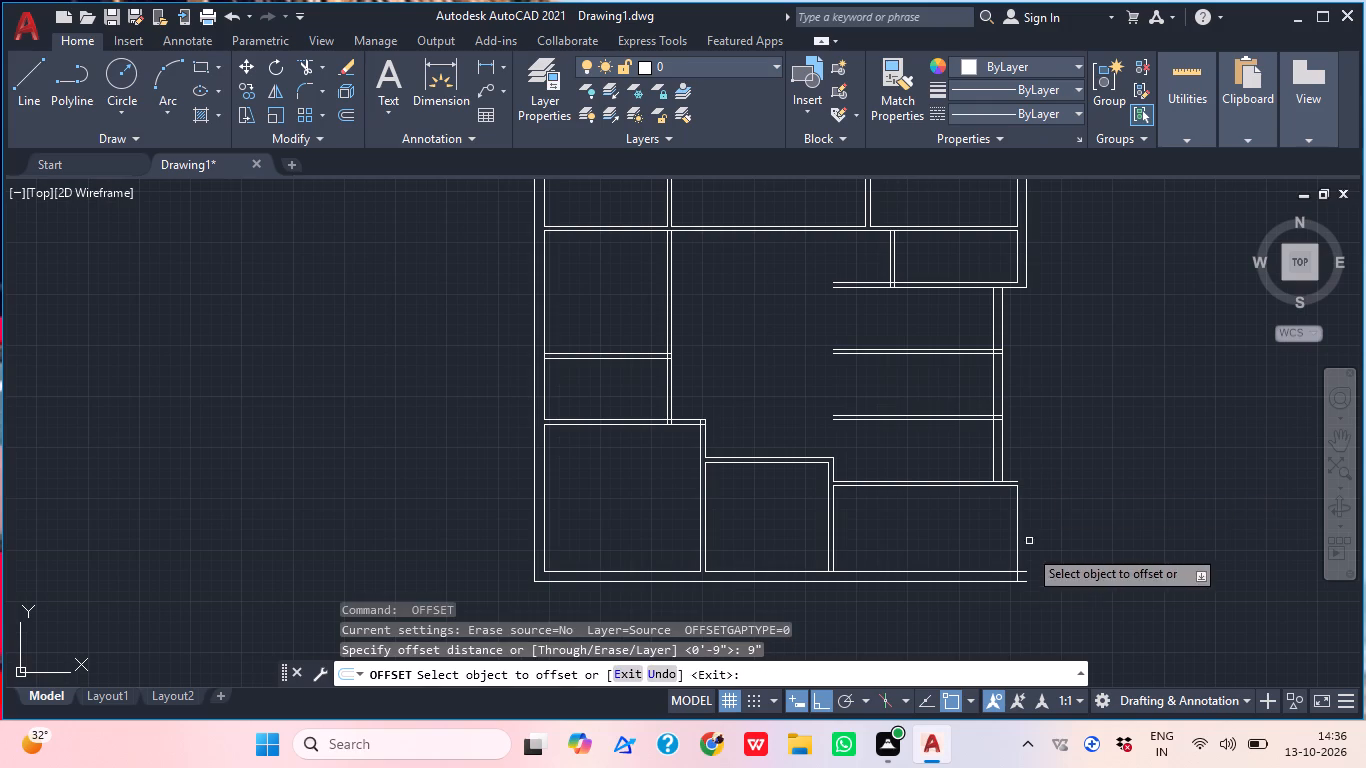
pyautogui.click(1015, 534)
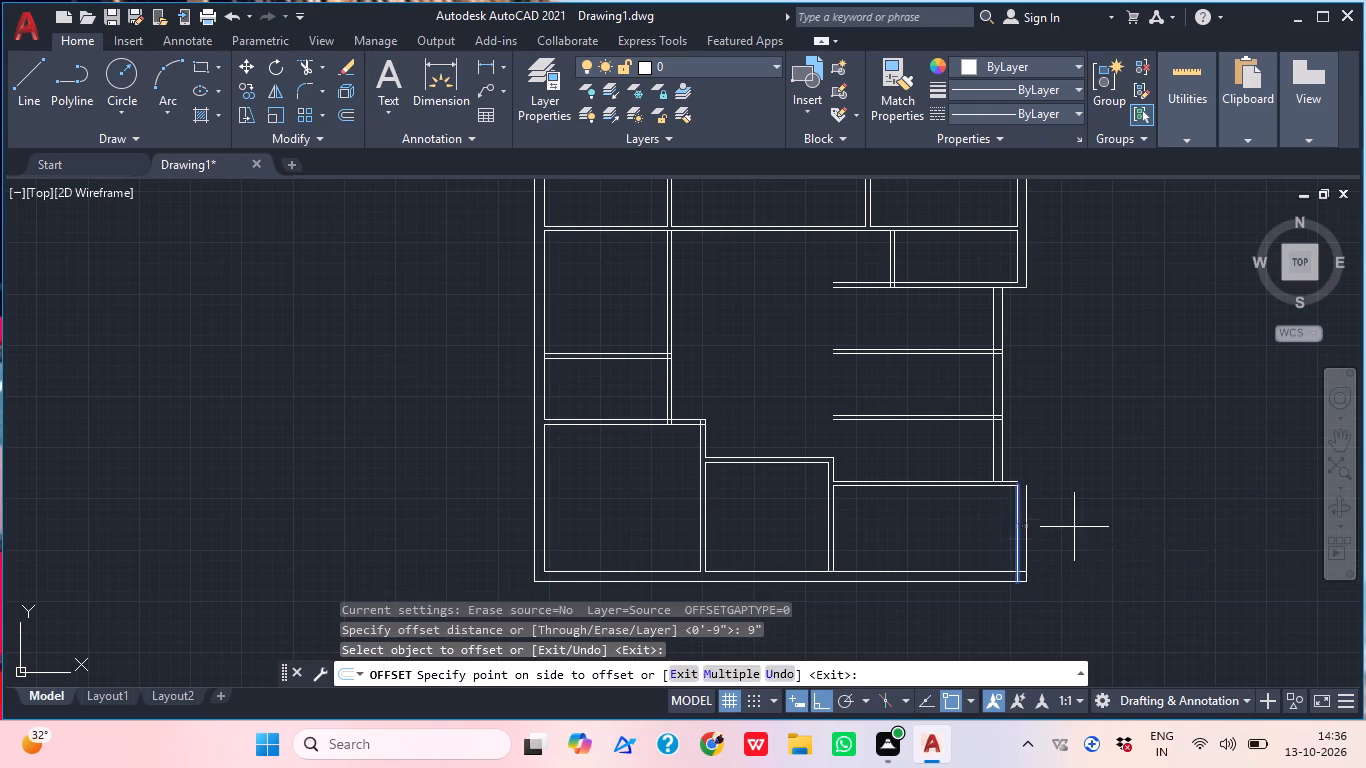
pyautogui.click(1074, 527)
pyautogui.scroll(2, 1003, 497)
pyautogui.moveTo(1027, 449); pyautogui.dragTo(1028, 528, button='middle')
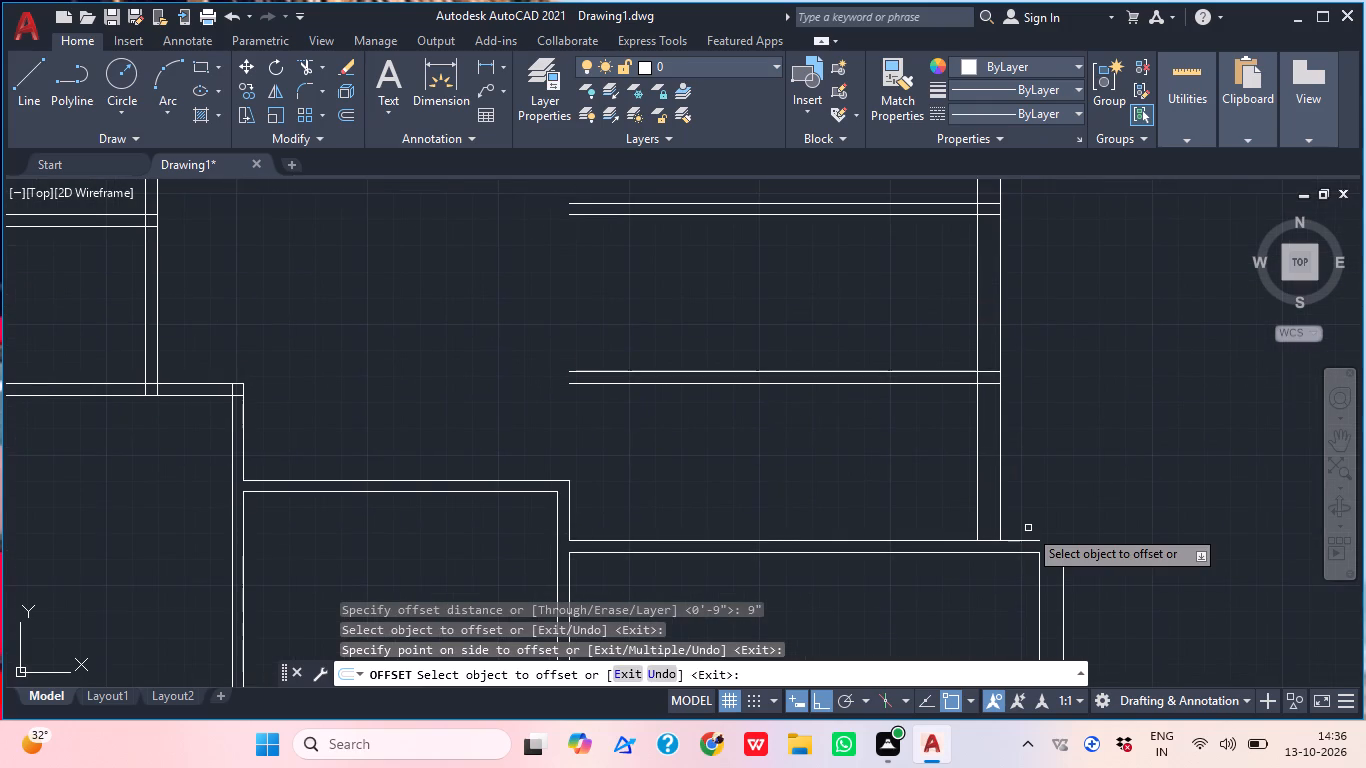
pyautogui.press('Escape')
# Draw a short vertical line upward from the top end of the new outer wall face, past the room's top wall.
pyautogui.write('l')
pyautogui.press('space')
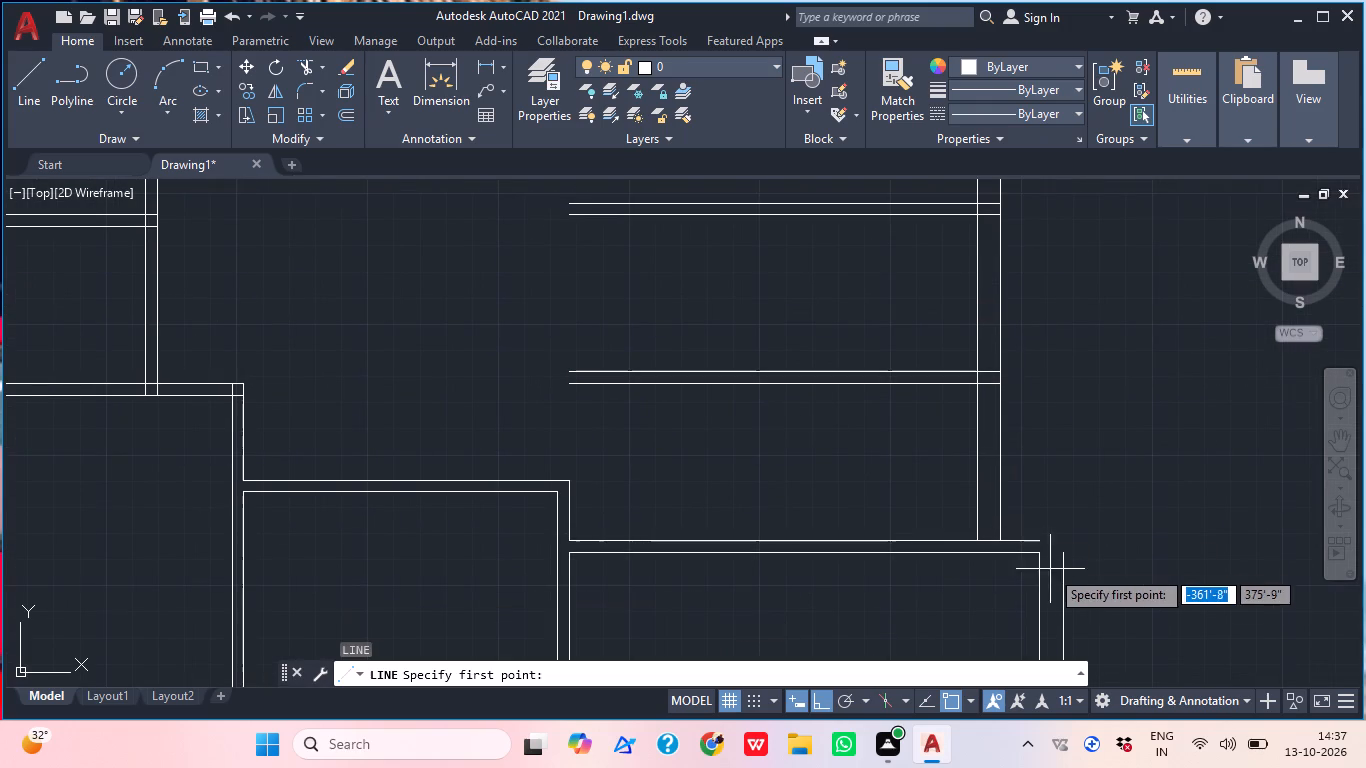
pyautogui.click(1068, 556)
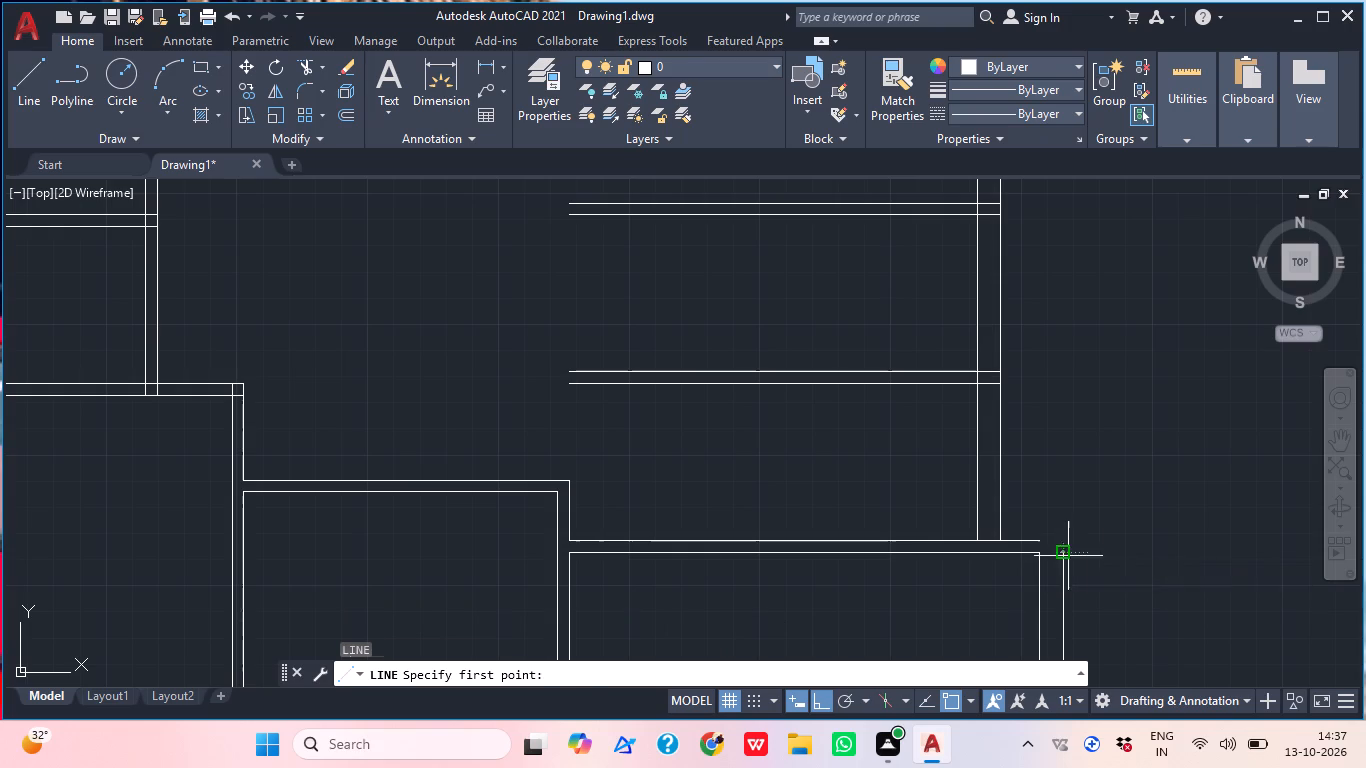
pyautogui.click(1061, 479)
pyautogui.press('Escape')
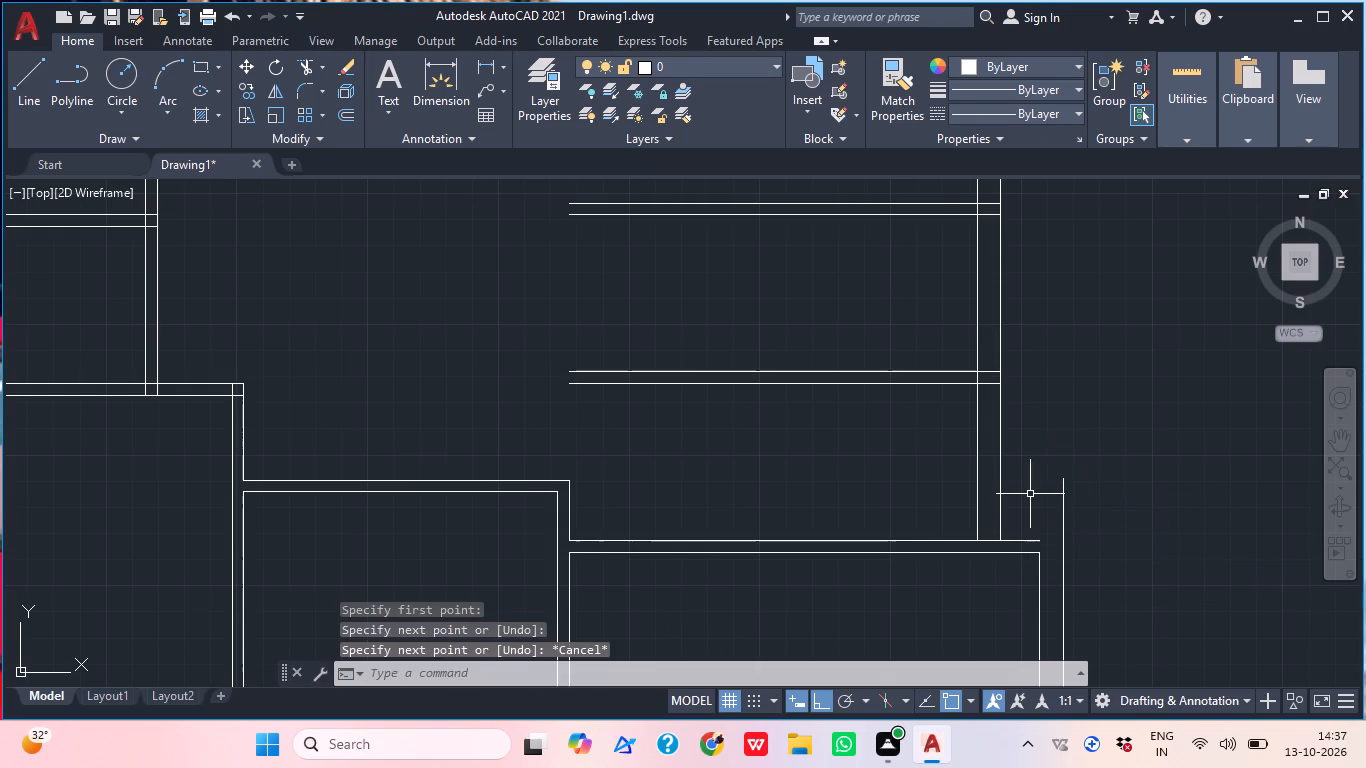
# Extend the upper line of the bottom-right room's top wall to the new outer wall face.
pyautogui.press('e')
pyautogui.write('x')
pyautogui.press('space')
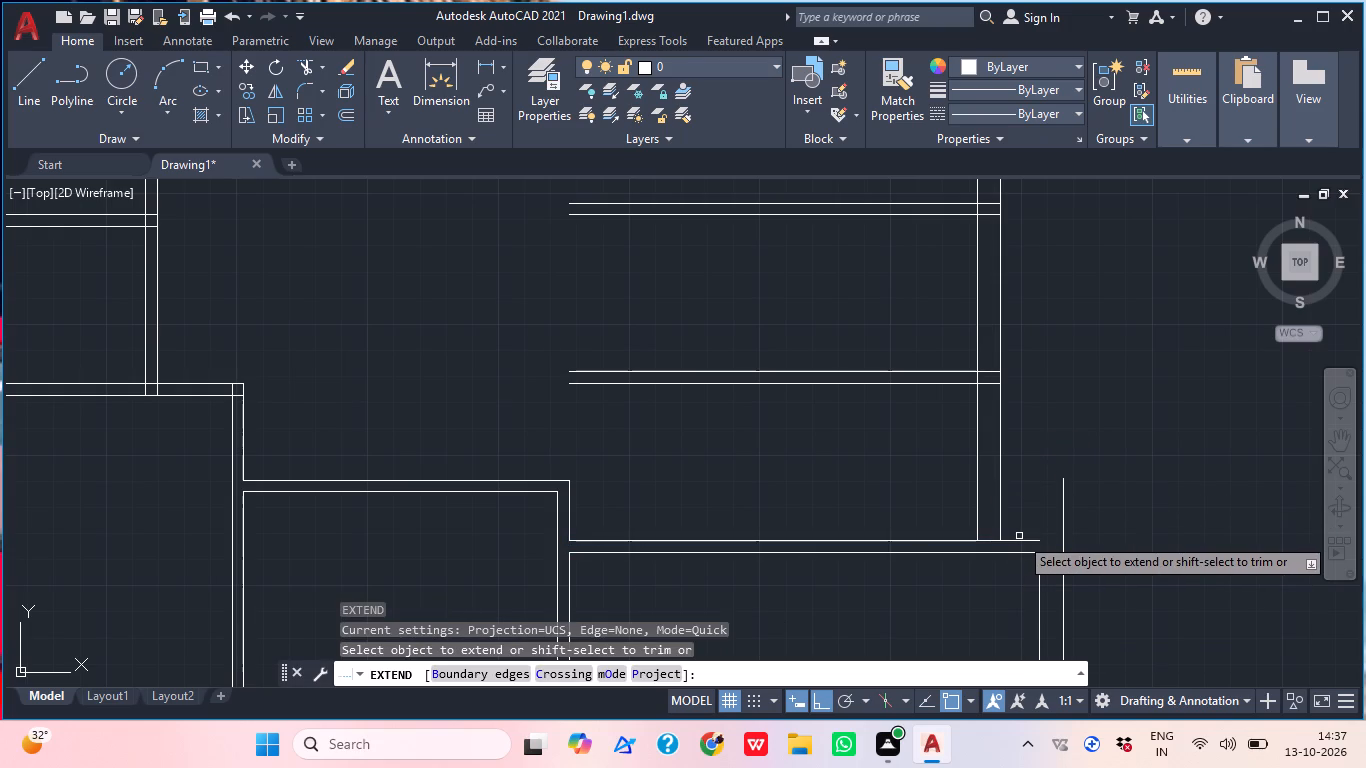
pyautogui.scroll(2, 1019, 536)
pyautogui.click(1019, 536)
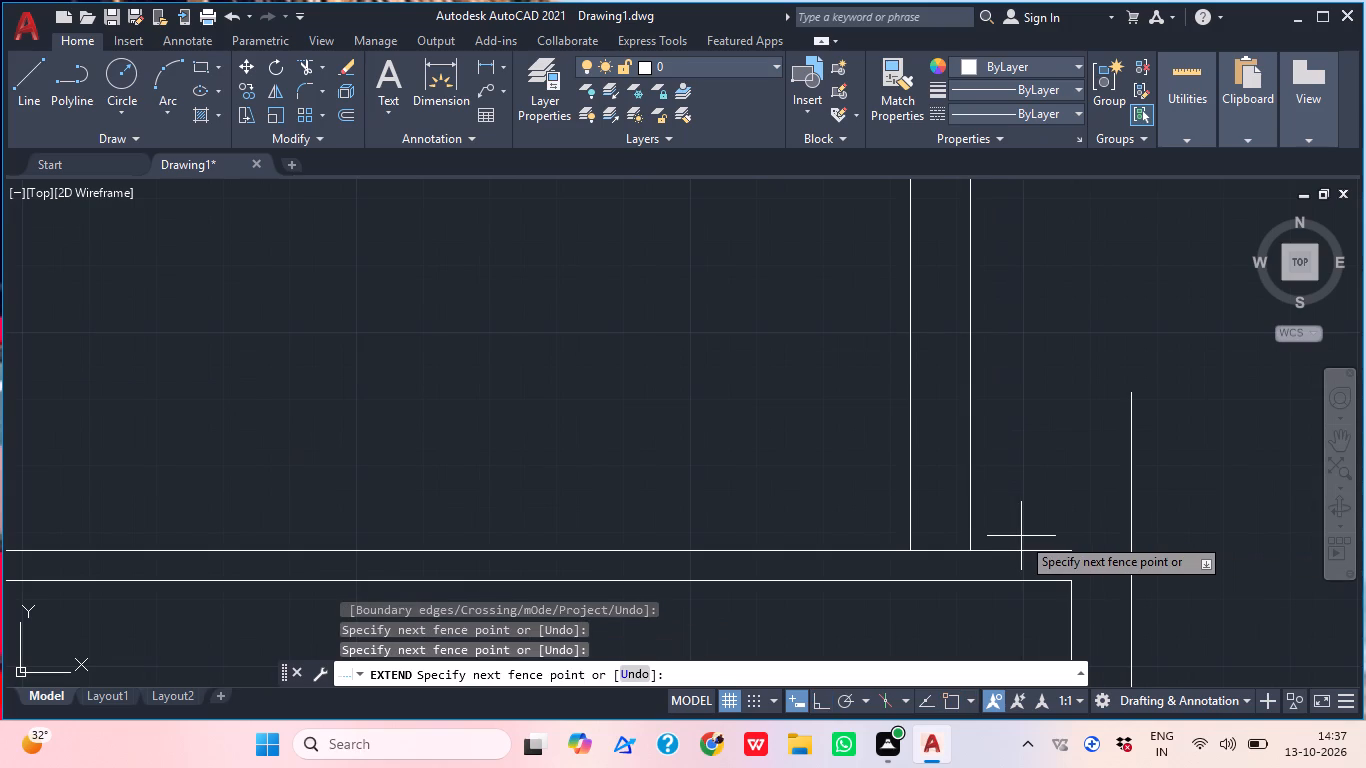
pyautogui.click(1021, 536)
pyautogui.scroll(-3, 1045, 517)
pyautogui.moveTo(1063, 576); pyautogui.dragTo(1061, 524, button='middle')
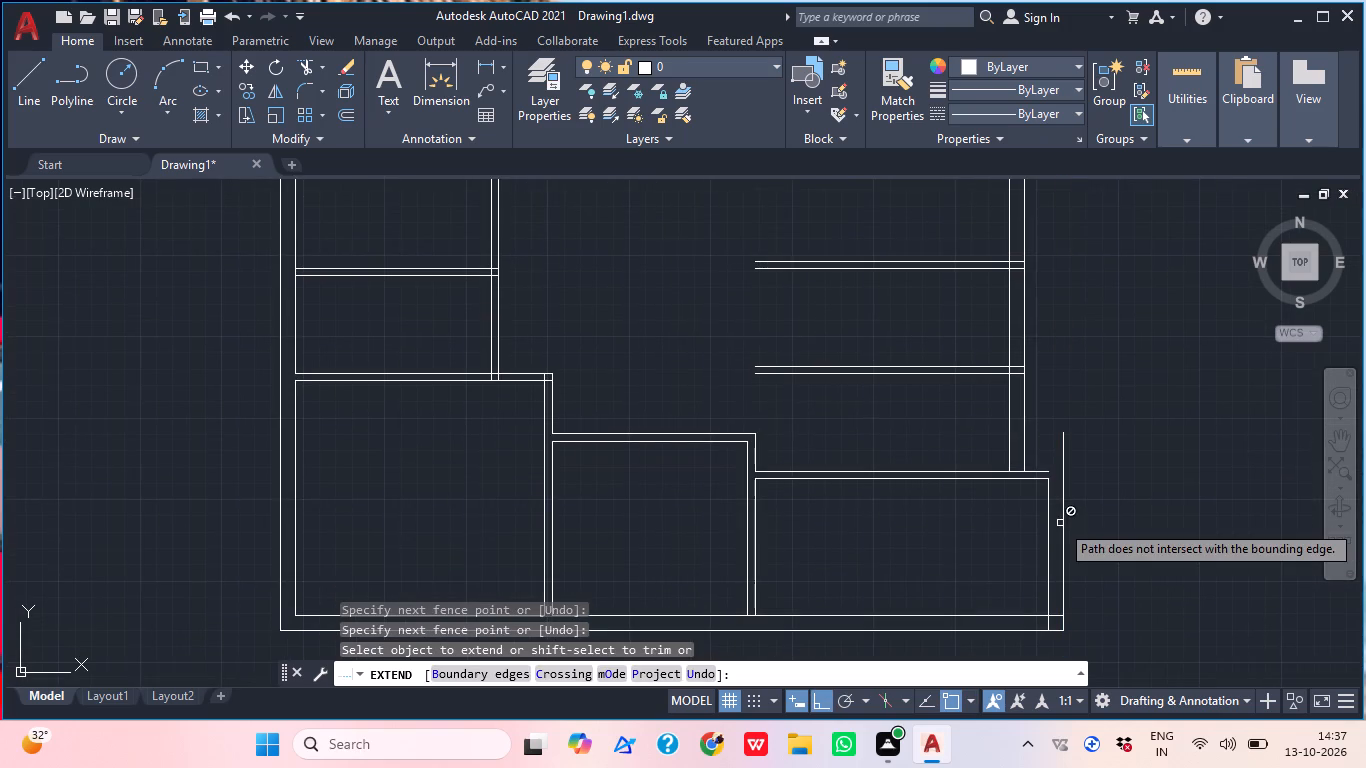
pyautogui.moveTo(1109, 537); pyautogui.dragTo(1107, 584, button='middle')
pyautogui.scroll(3, 1069, 547)
pyautogui.scroll(1, 942, 476)
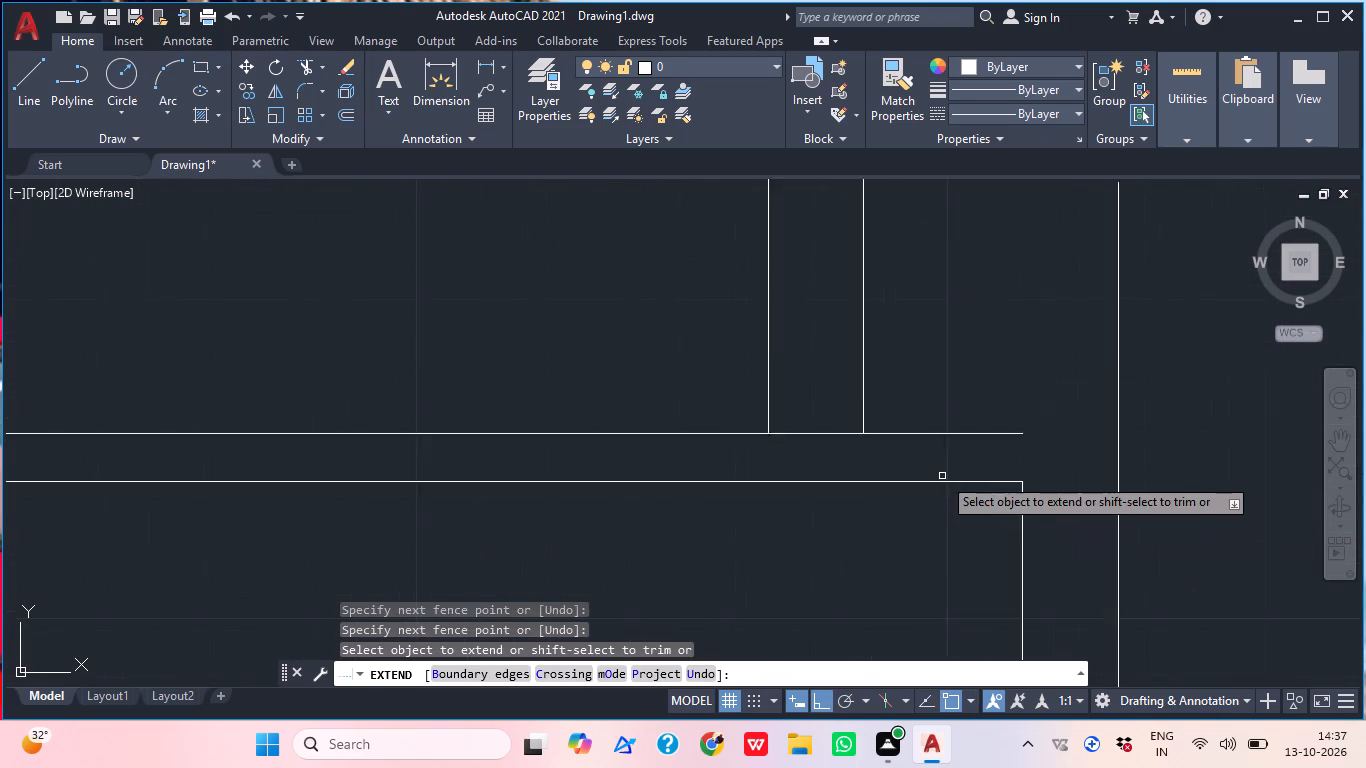
pyautogui.scroll(1, 942, 476)
pyautogui.click(945, 462)
pyautogui.click(940, 340)
pyautogui.scroll(-4, 1013, 414)
# Regenerate the drawing display.
pyautogui.write('`re')
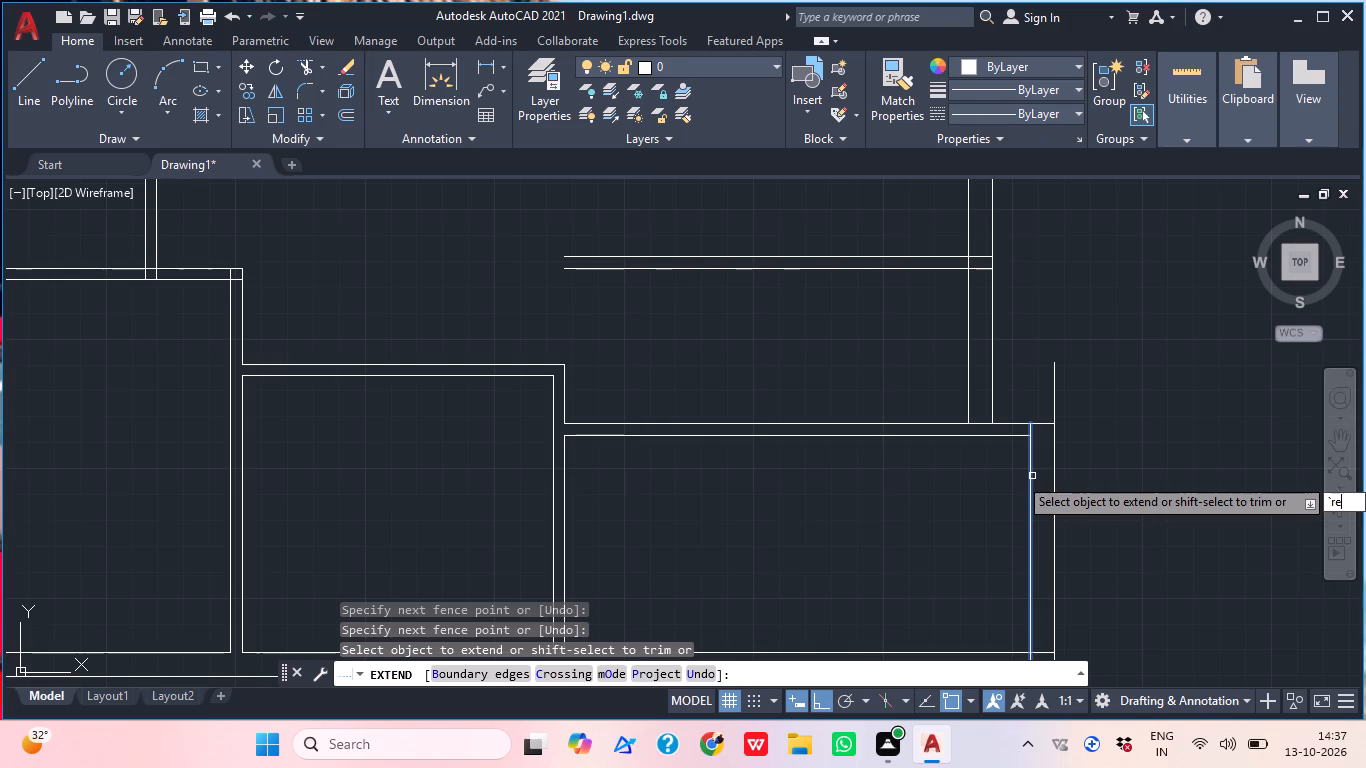
pyautogui.press('space')
pyautogui.click(1024, 387)
pyautogui.click(1088, 405)
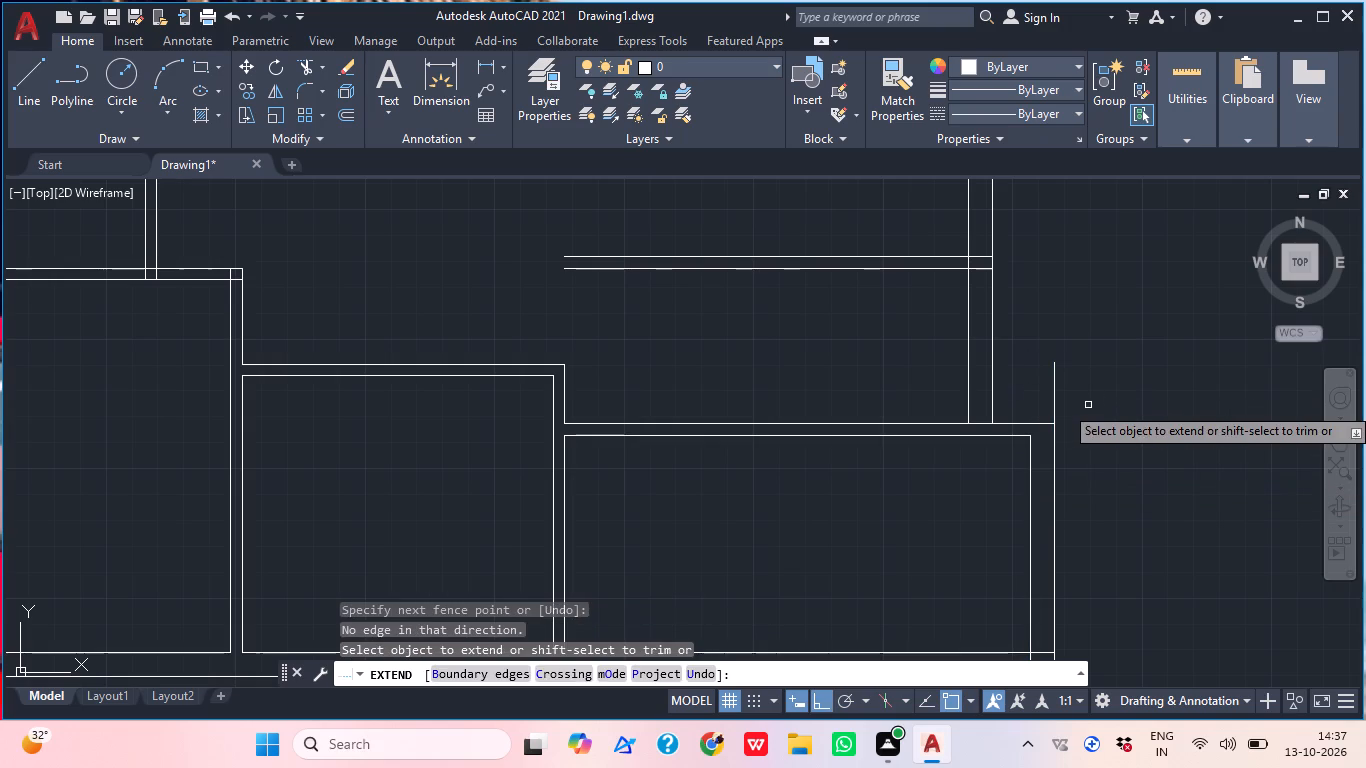
pyautogui.press('Escape')
pyautogui.write('re')
pyautogui.press('space')
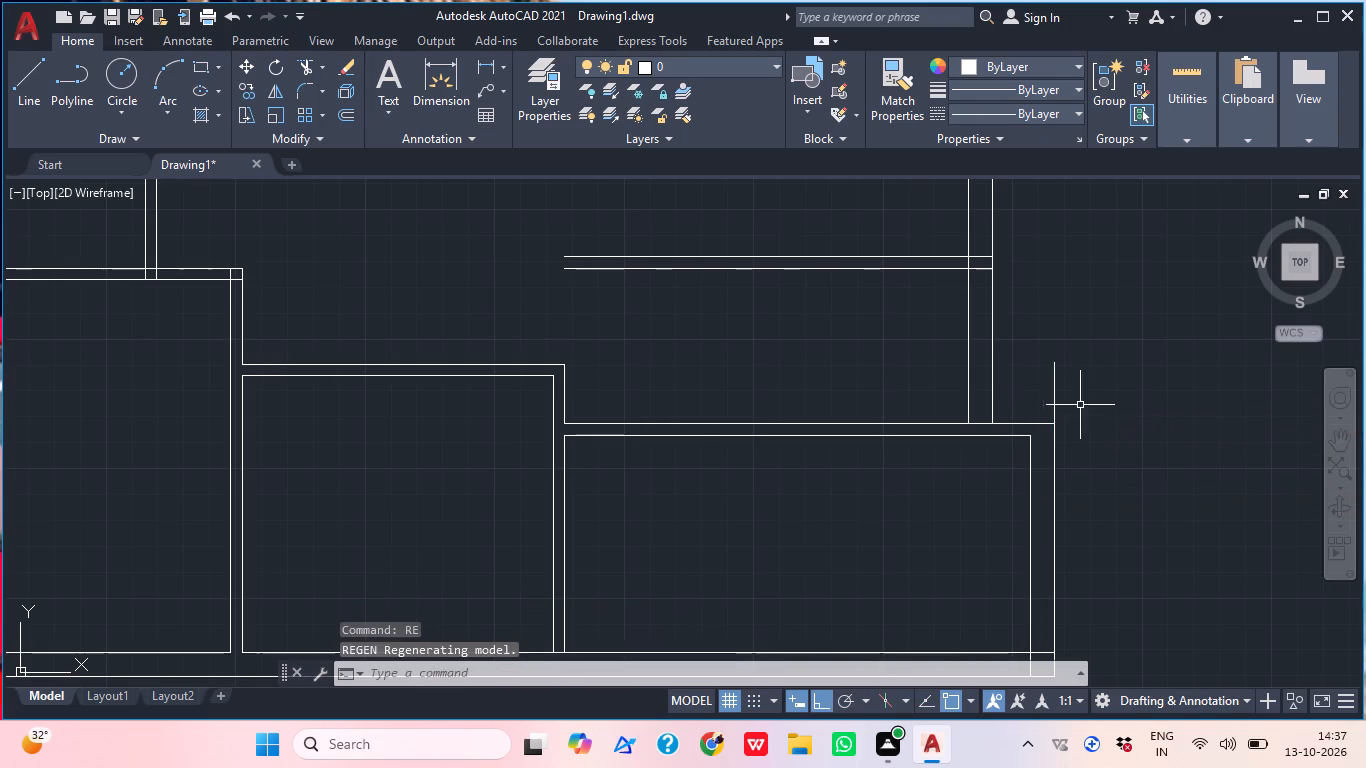
pyautogui.press('Escape')
# Trim the short vertical line's excess above the bottom-right room's top wall to close the outer corner.
pyautogui.write('tr')
pyautogui.press('space')
pyautogui.click(1032, 406)
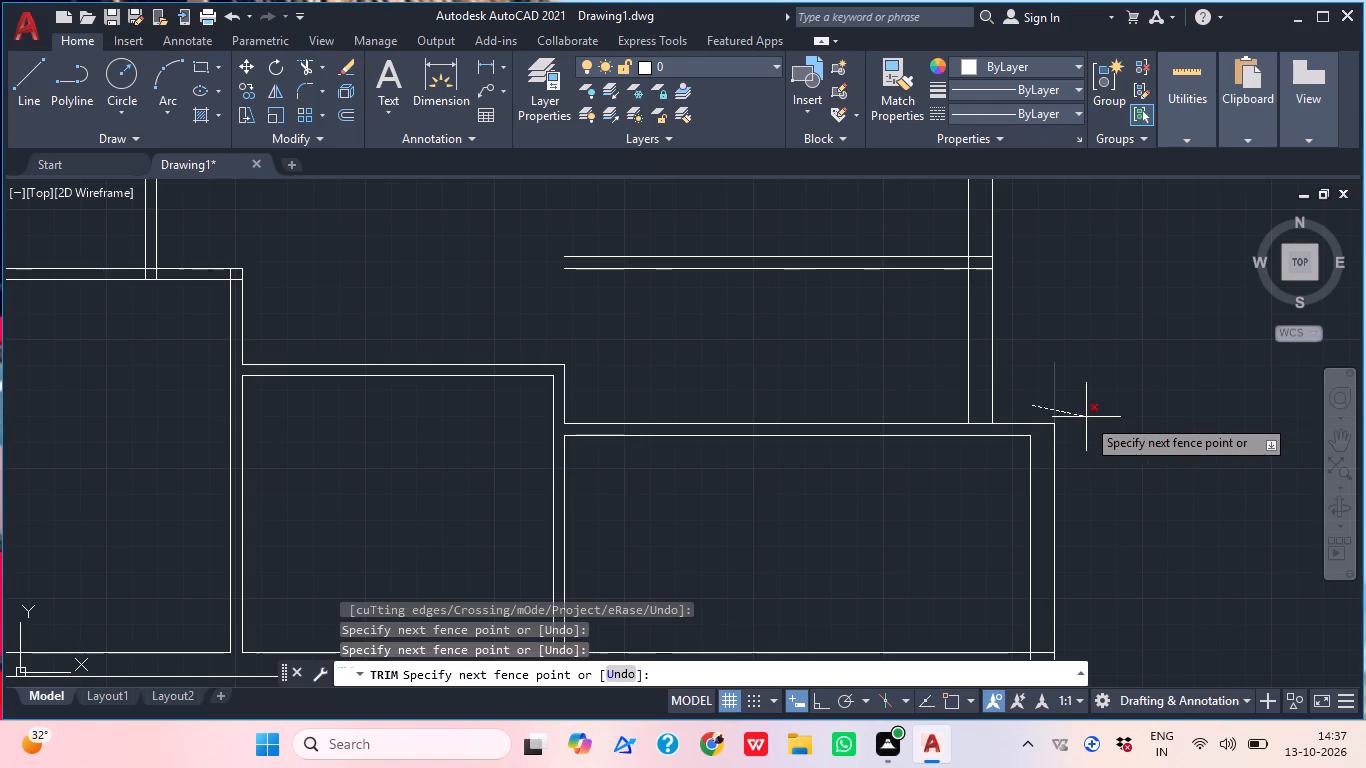
pyautogui.click(1086, 417)
pyautogui.press('Escape')
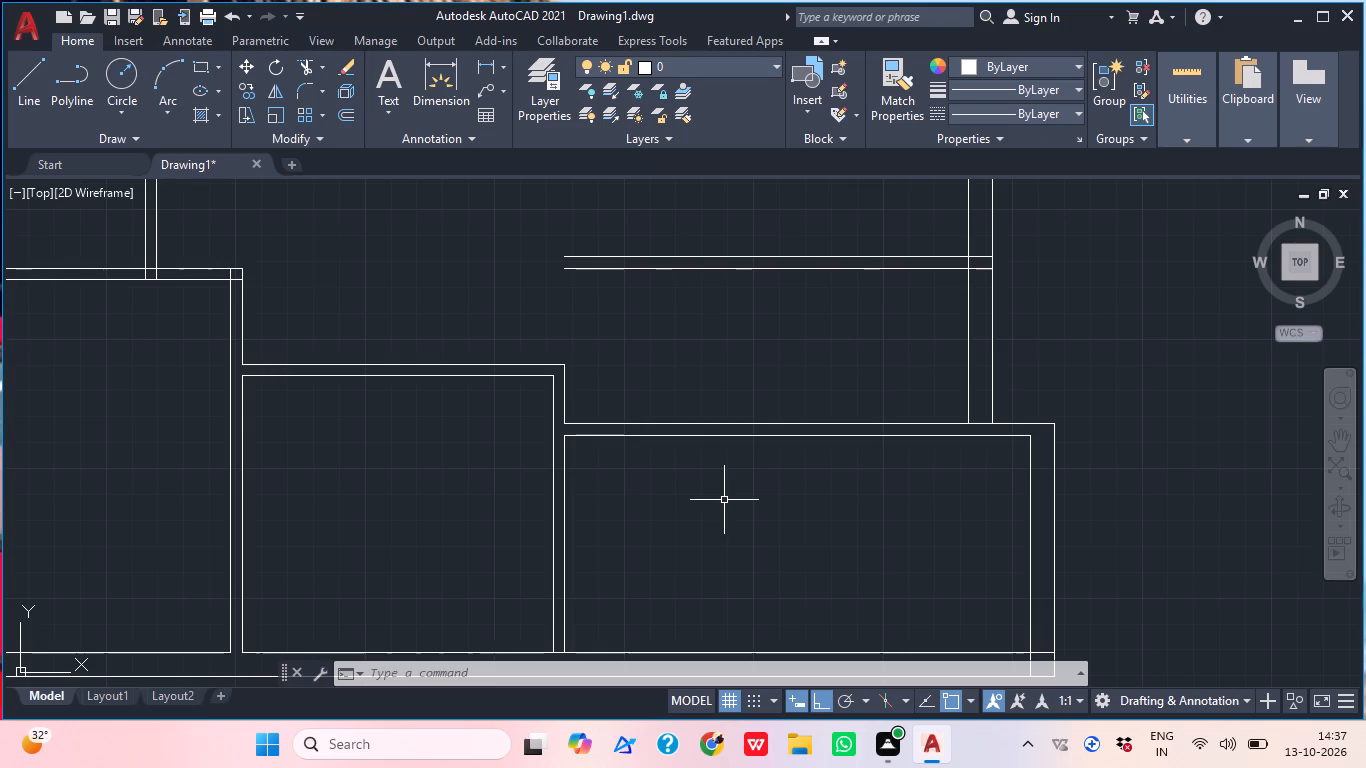
# Trim the lines crossing inside the recessed 9" wall at the bottom-right room's top wall and at the third partition.
pyautogui.press('r')
pyautogui.press('Escape')
pyautogui.write('tr')
pyautogui.press('space')
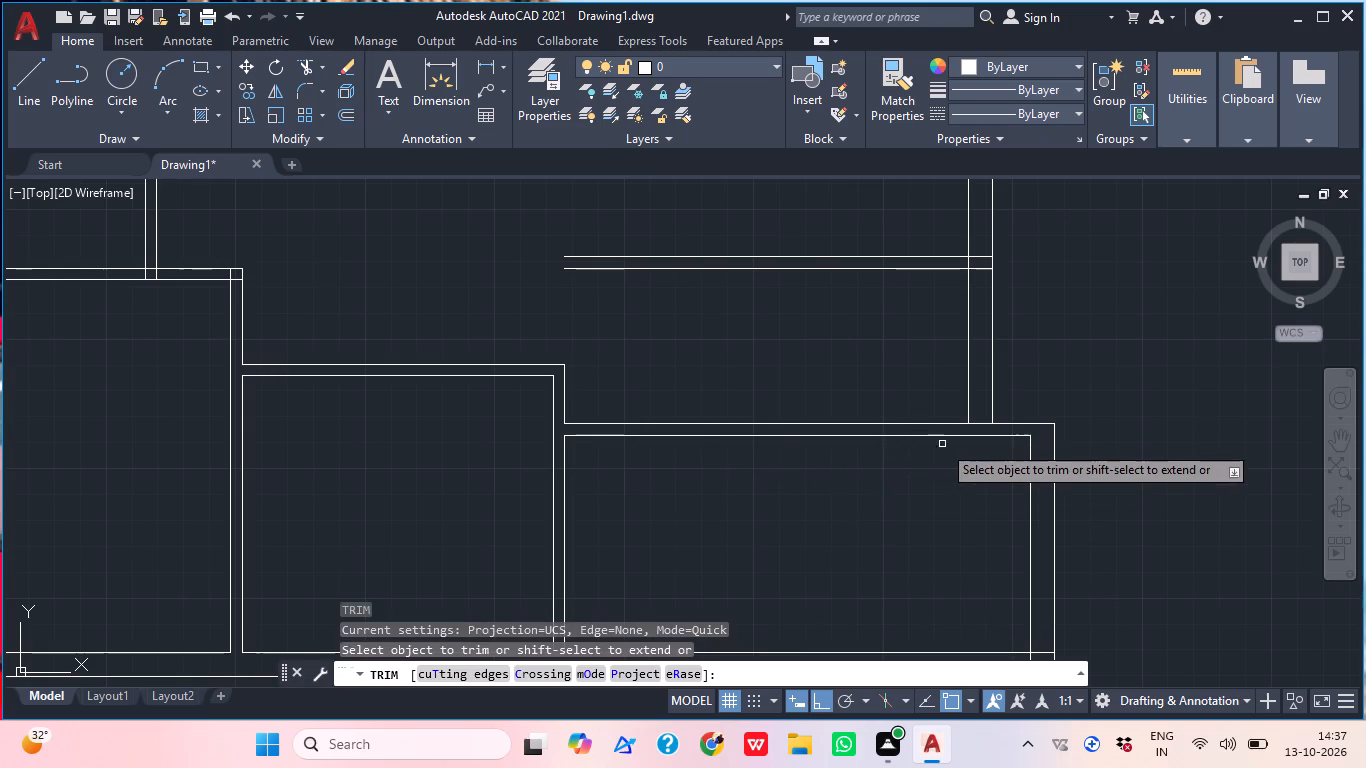
pyautogui.scroll(2, 966, 447)
pyautogui.click(982, 426)
pyautogui.click(974, 377)
pyautogui.scroll(1, 974, 377)
pyautogui.scroll(-3, 974, 377)
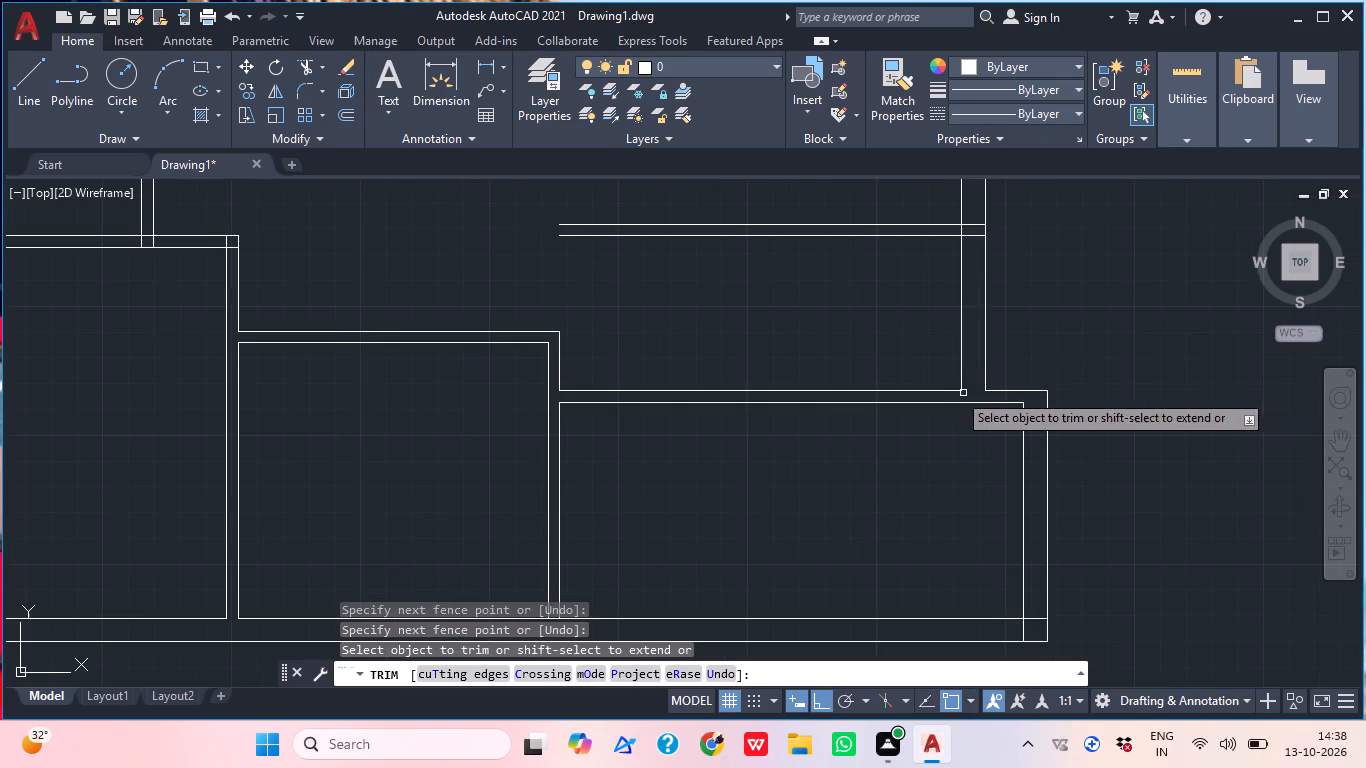
pyautogui.scroll(2, 1005, 204)
pyautogui.scroll(2, 891, 296)
pyautogui.click(970, 311)
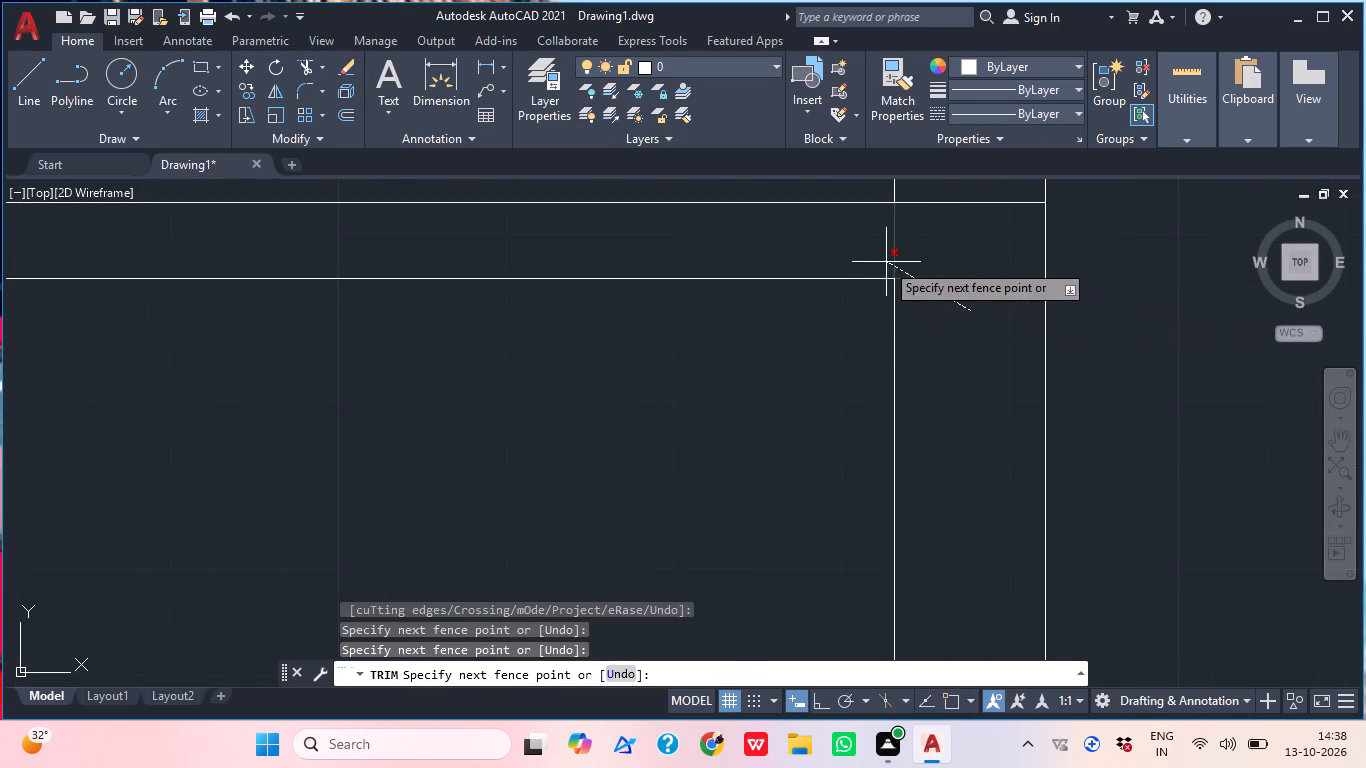
pyautogui.click(885, 262)
pyautogui.click(925, 237)
pyautogui.click(937, 196)
pyautogui.scroll(-4, 941, 266)
pyautogui.moveTo(961, 367); pyautogui.dragTo(959, 453, button='middle')
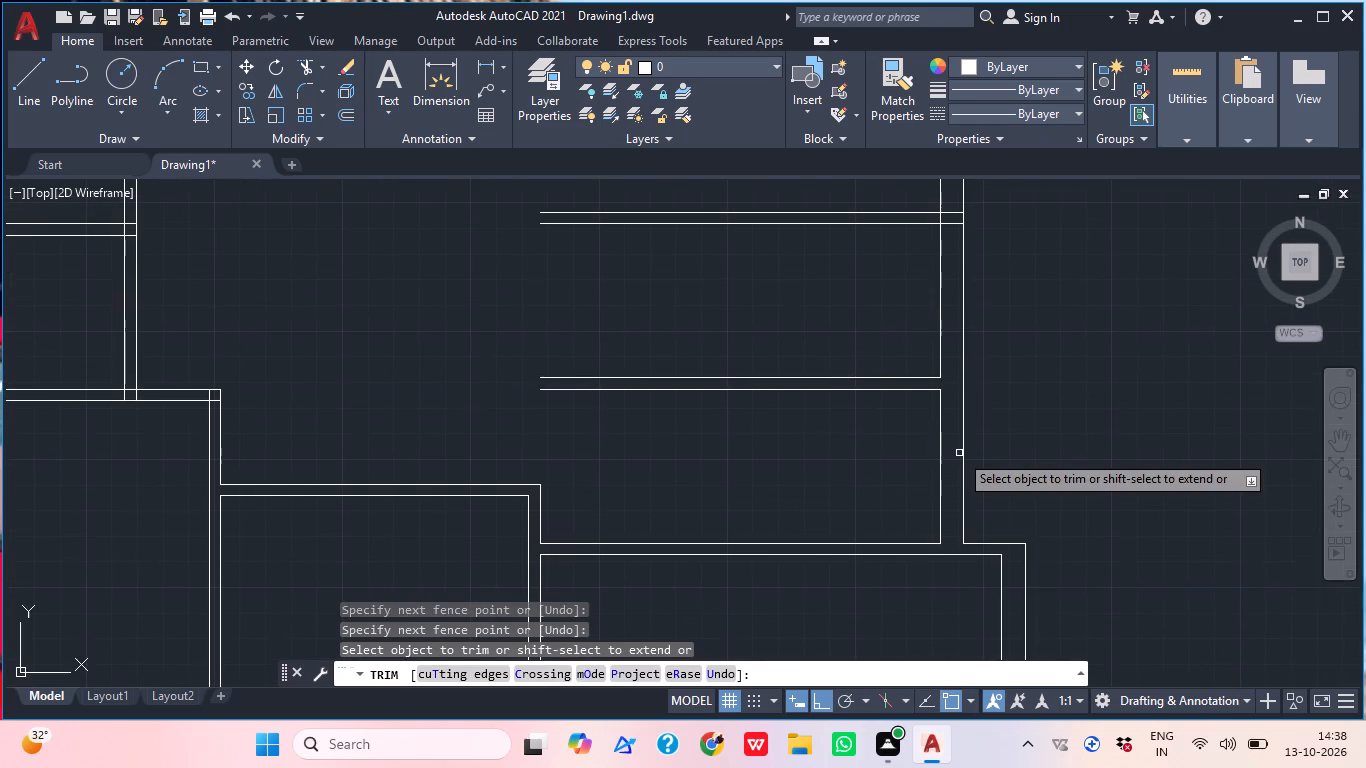
pyautogui.press('Escape')
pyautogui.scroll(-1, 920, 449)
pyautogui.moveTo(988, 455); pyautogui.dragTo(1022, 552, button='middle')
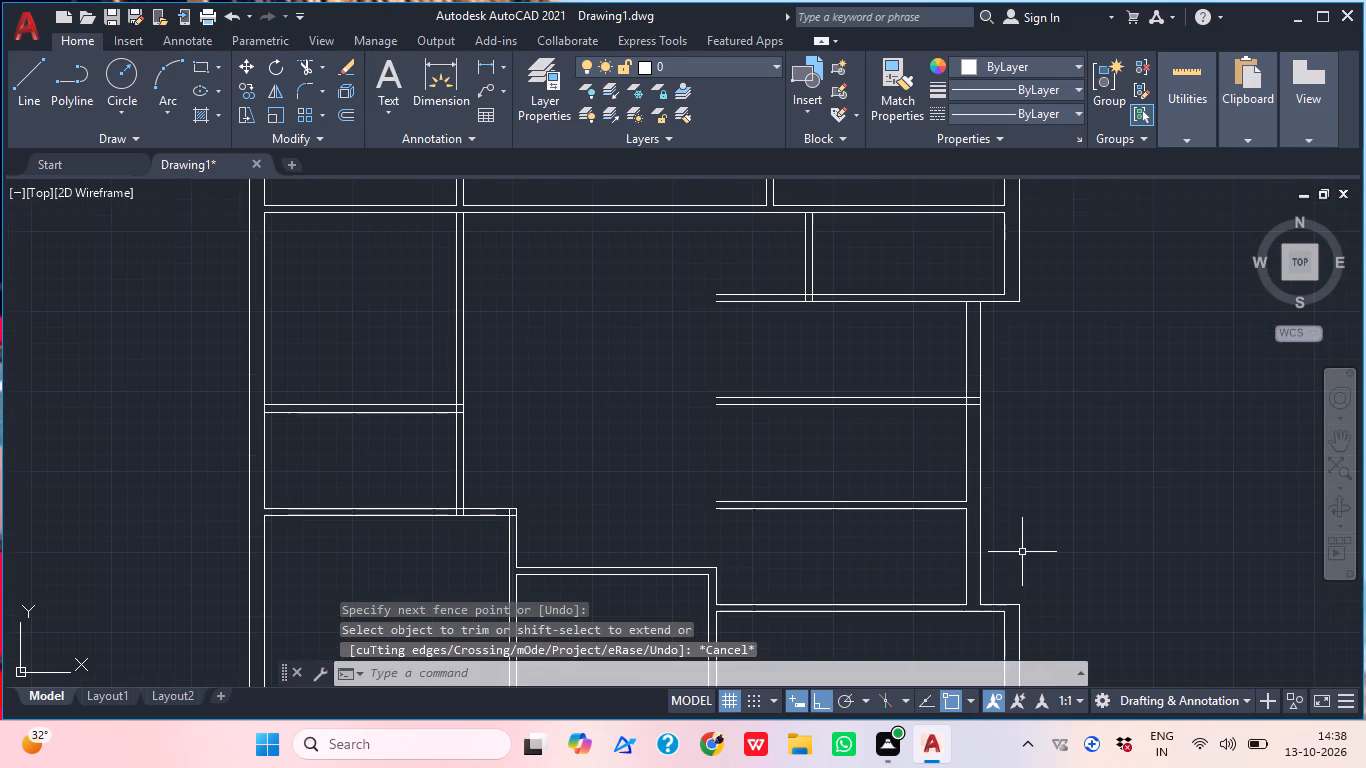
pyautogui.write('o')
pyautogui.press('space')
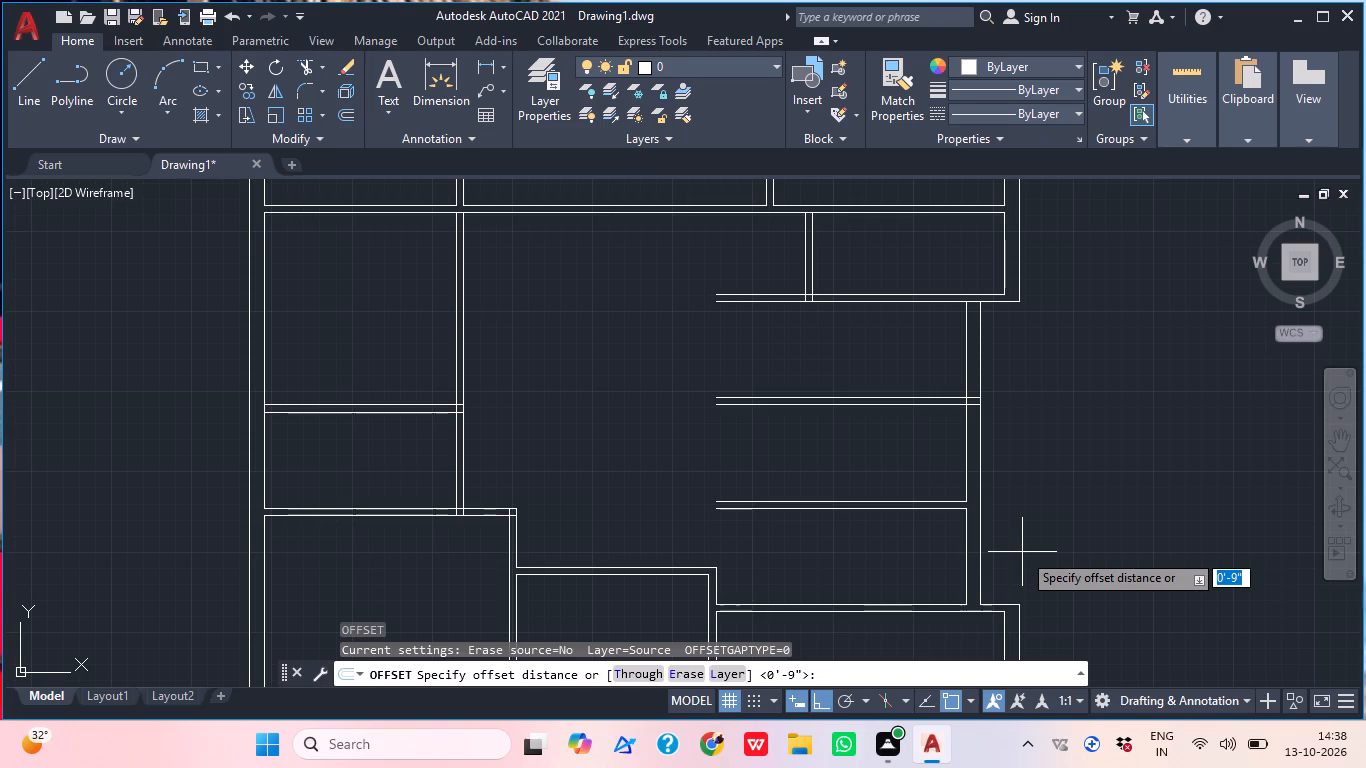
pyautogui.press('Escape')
# Extend both faces of the short vertical partition down to the bottom-right room's top wall and up across the horizontal partition above.
pyautogui.write('ex')
pyautogui.press('space')
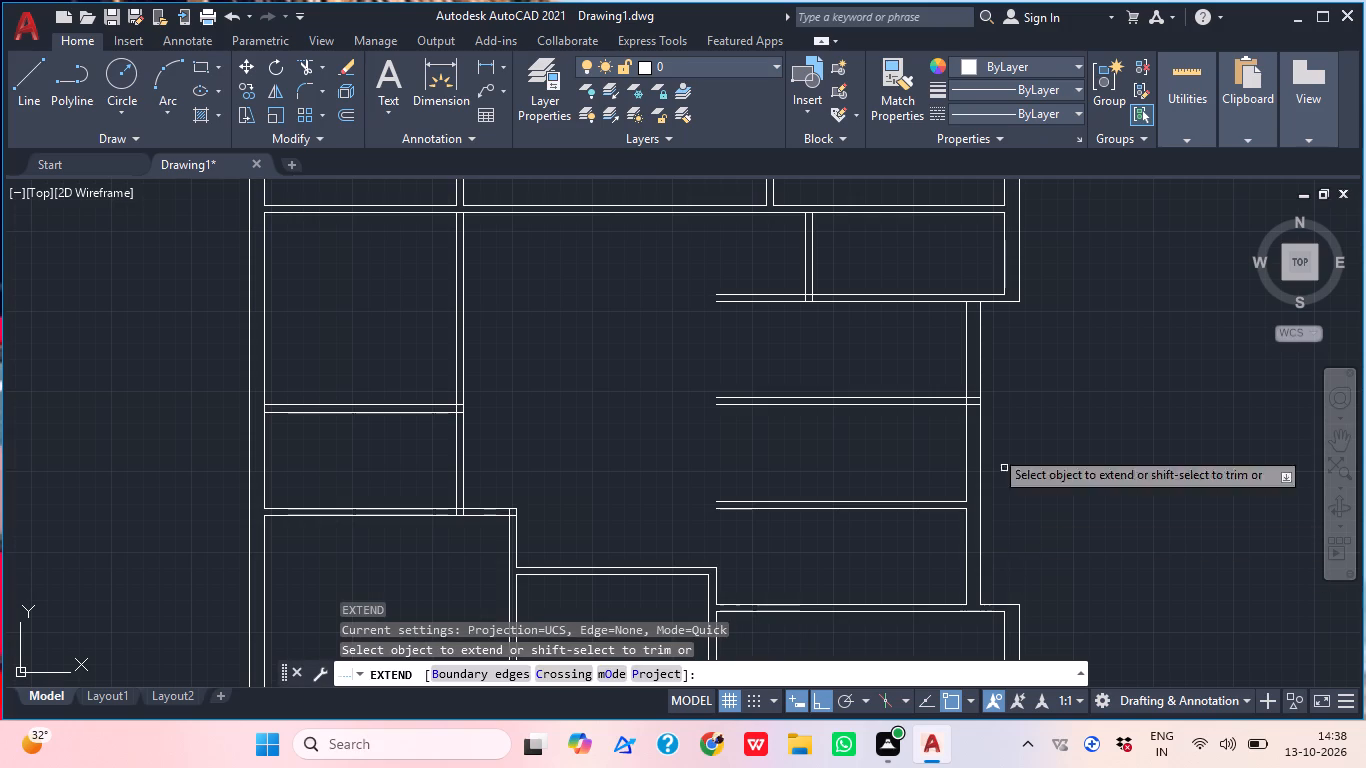
pyautogui.click(857, 281)
pyautogui.click(803, 277)
pyautogui.click(849, 276)
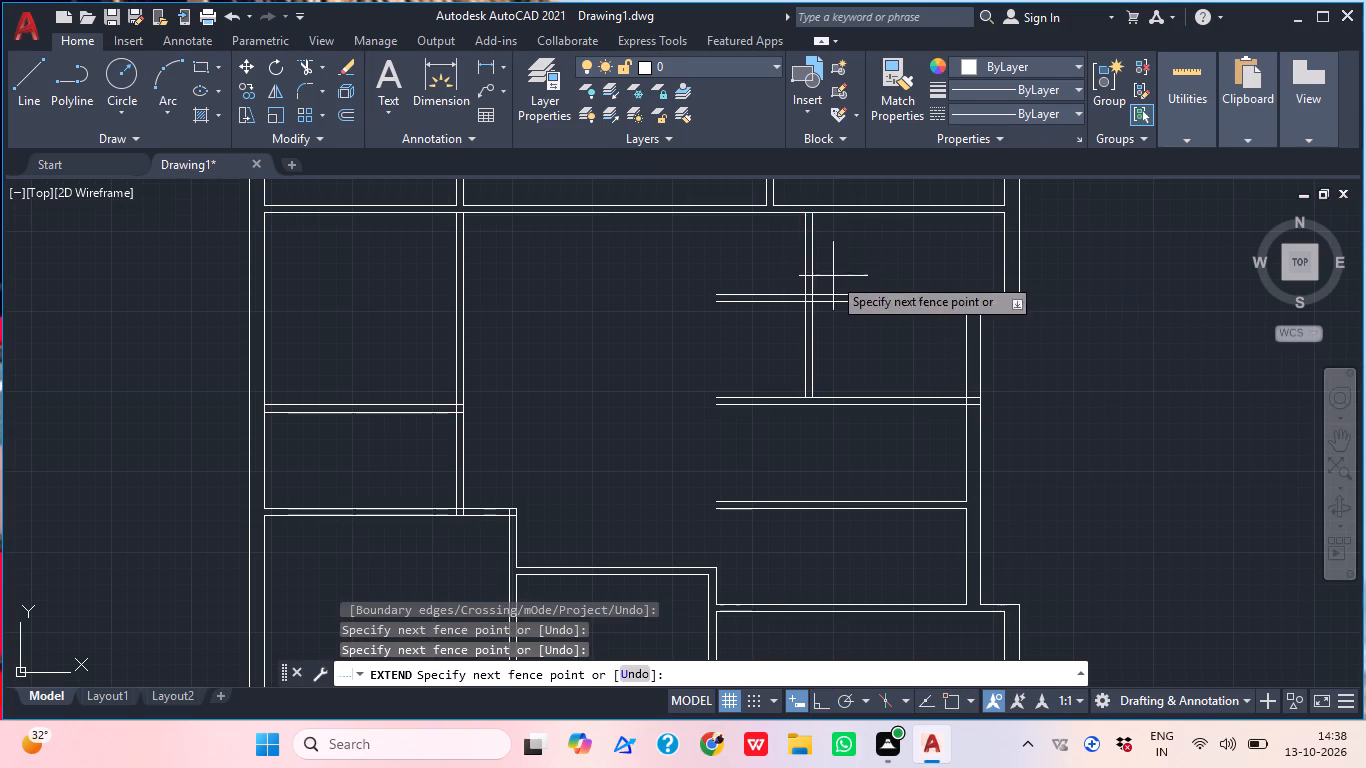
pyautogui.click(735, 240)
pyautogui.click(822, 387)
pyautogui.click(784, 382)
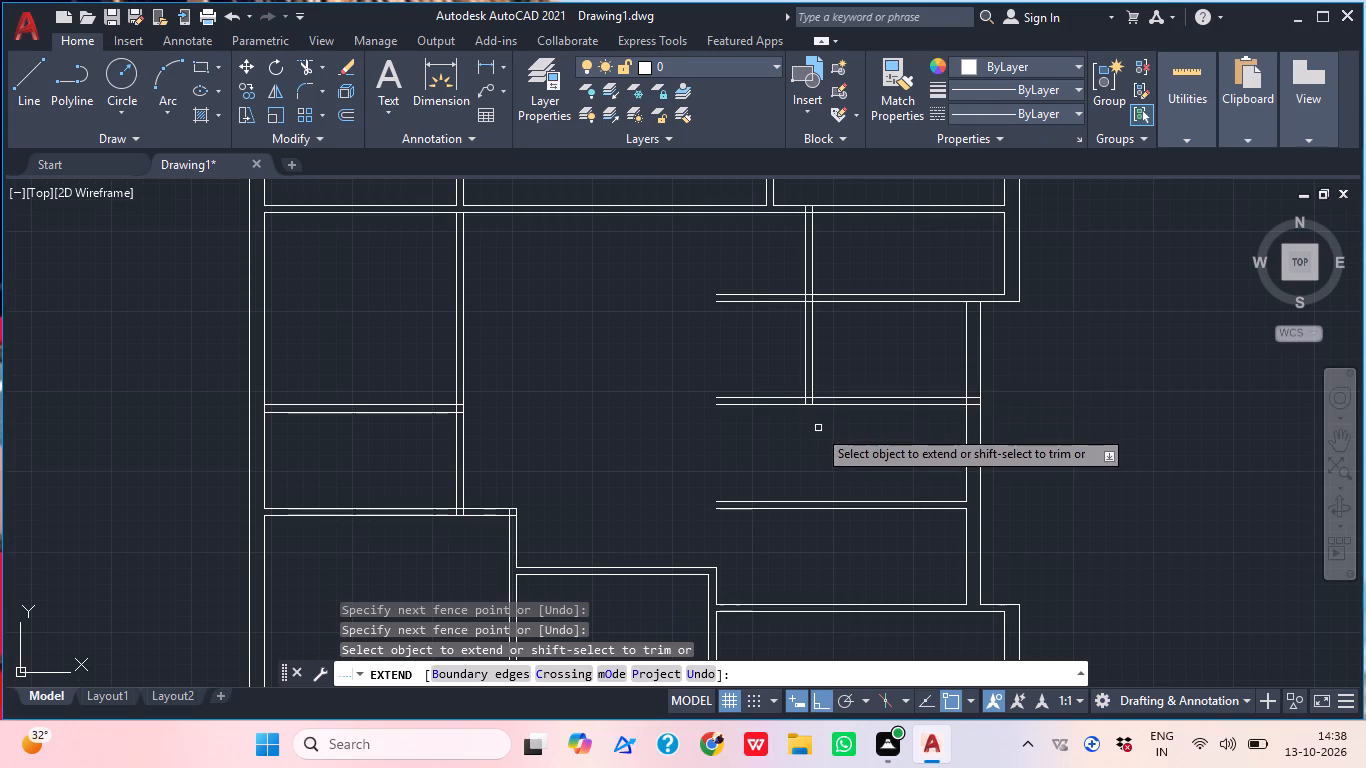
pyautogui.click(828, 350)
pyautogui.click(784, 347)
pyautogui.click(850, 452)
pyautogui.click(745, 453)
pyautogui.moveTo(756, 454); pyautogui.dragTo(826, 317, button='middle')
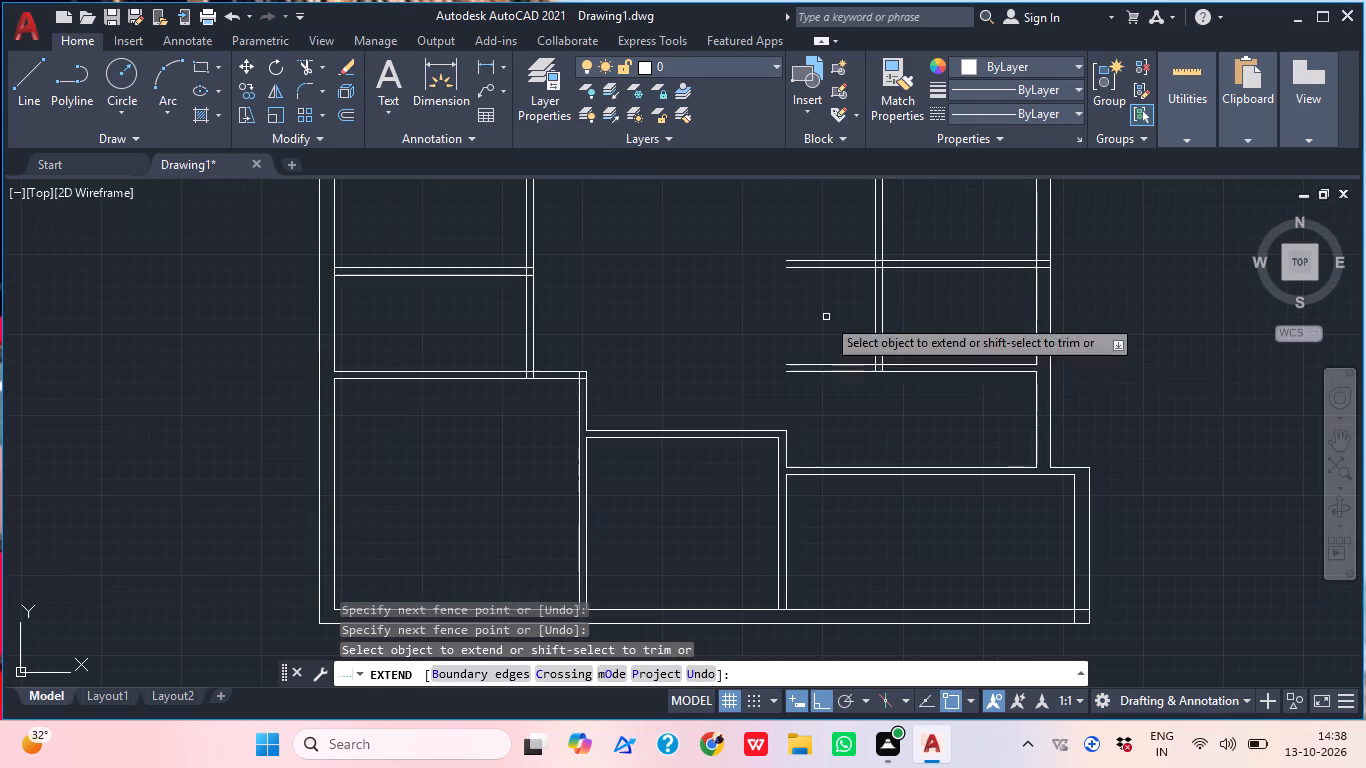
pyautogui.click(921, 349)
pyautogui.click(871, 330)
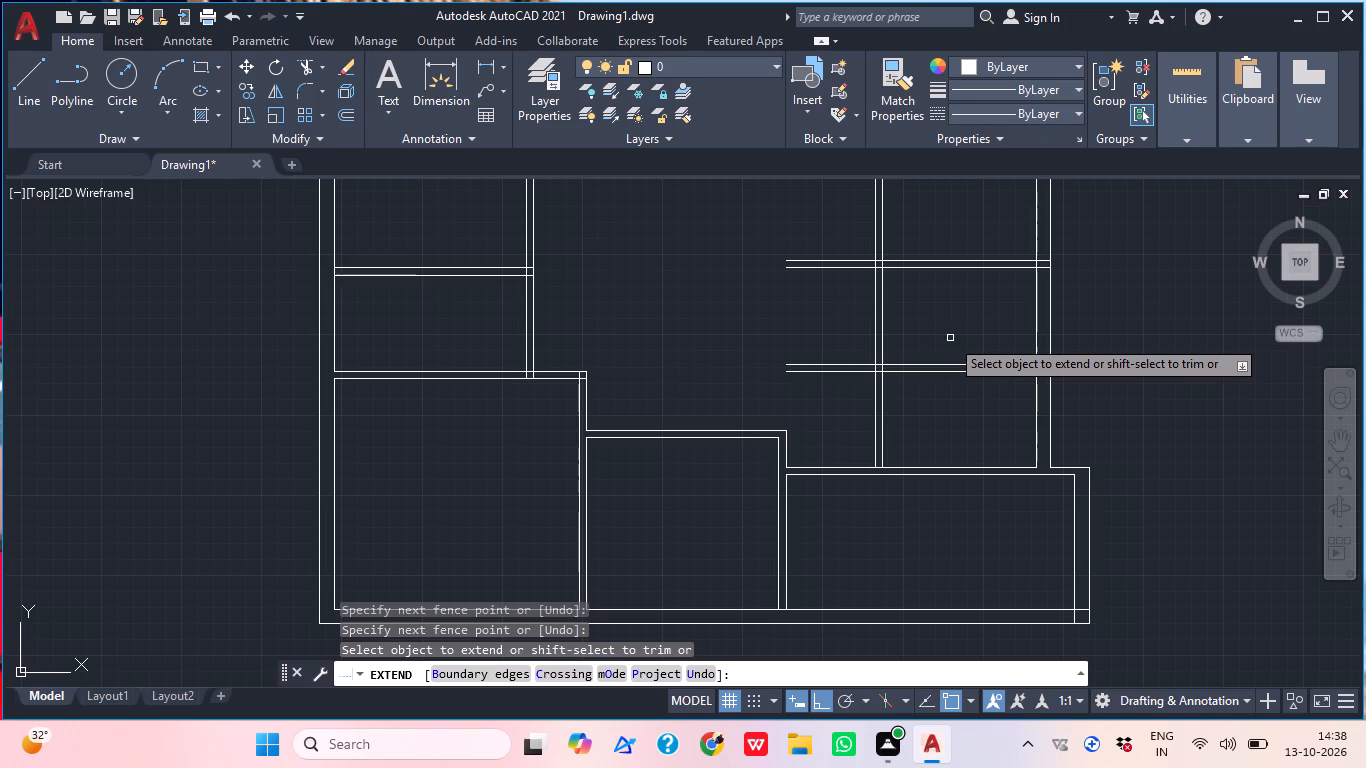
pyautogui.press('Escape')
# Trim the three horizontal partitions' line ends that project past the extended vertical partition into the central hall.
pyautogui.scroll(-2, 950, 338)
pyautogui.moveTo(950, 338); pyautogui.dragTo(886, 409, button='middle')
pyautogui.write('tr')
pyautogui.press('space')
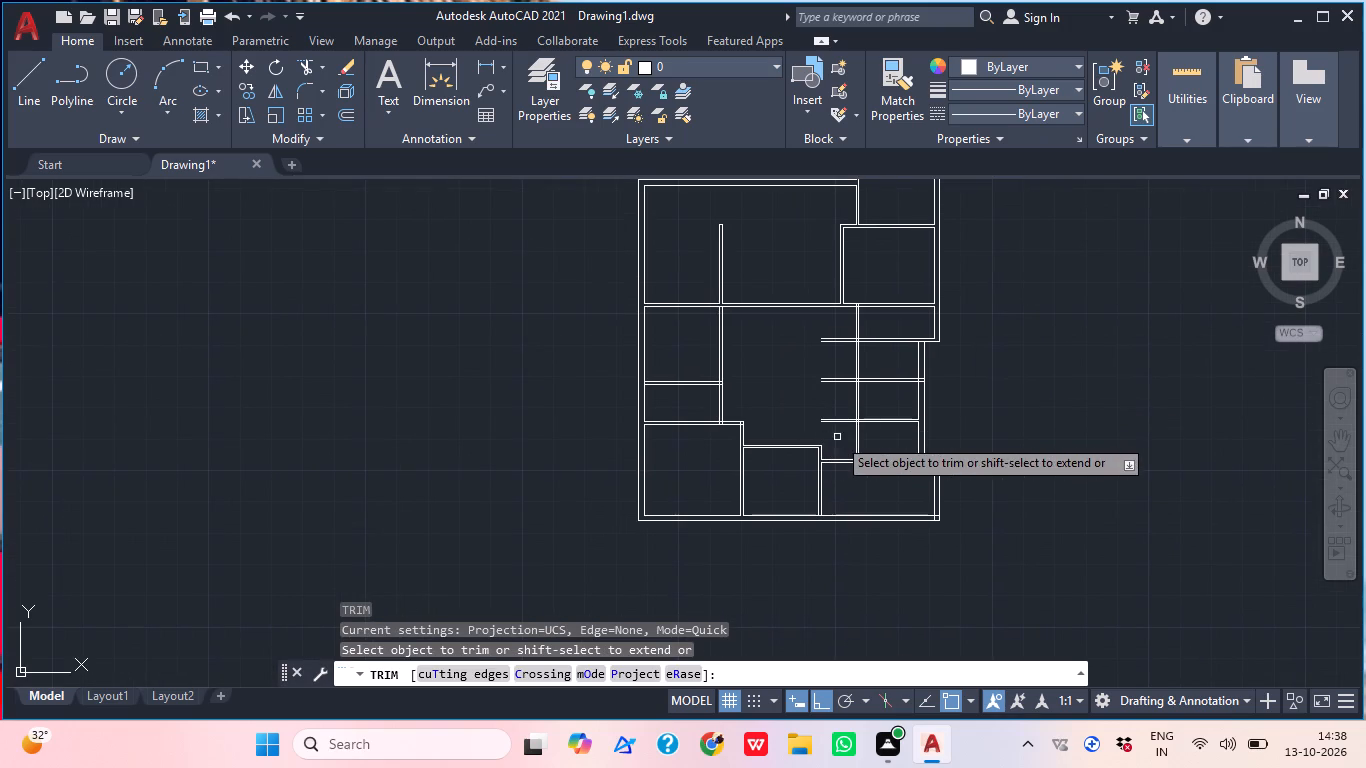
pyautogui.click(843, 436)
pyautogui.click(841, 323)
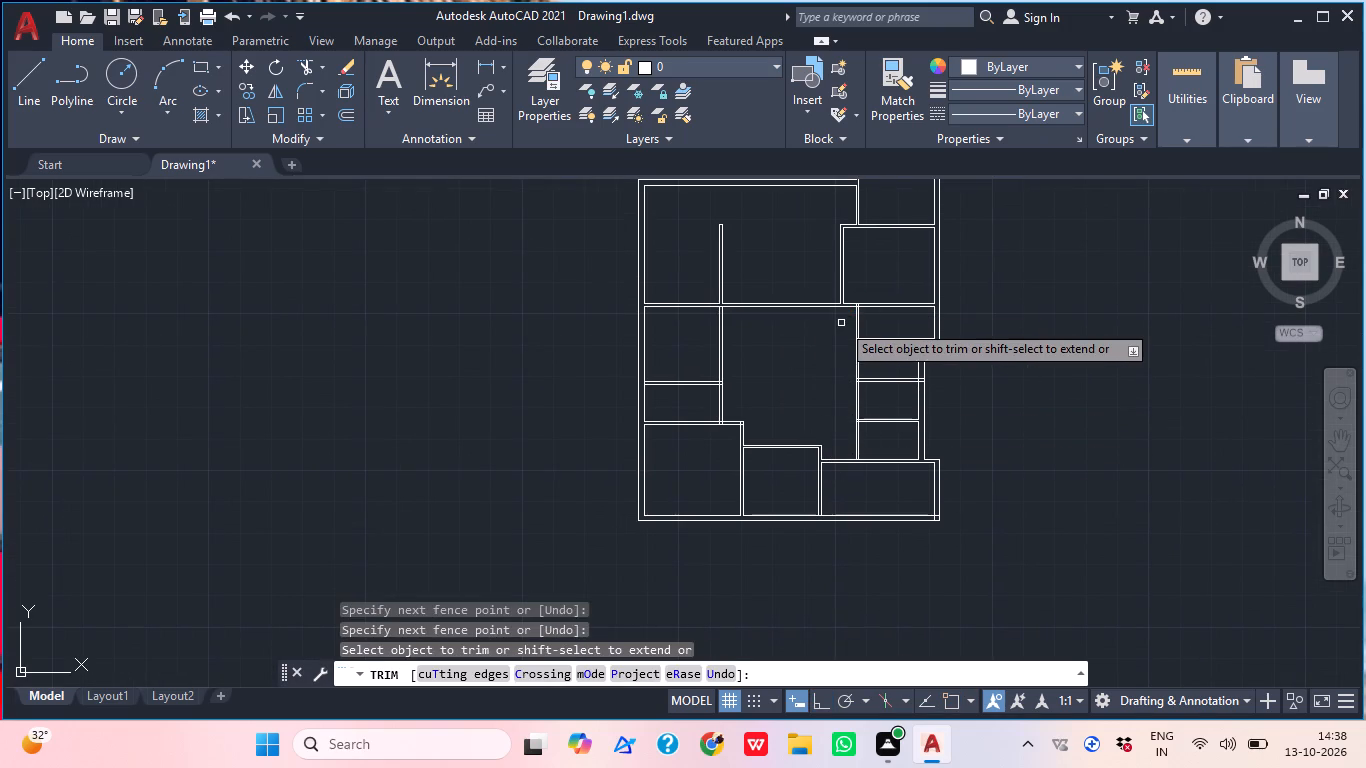
pyautogui.press('Escape')
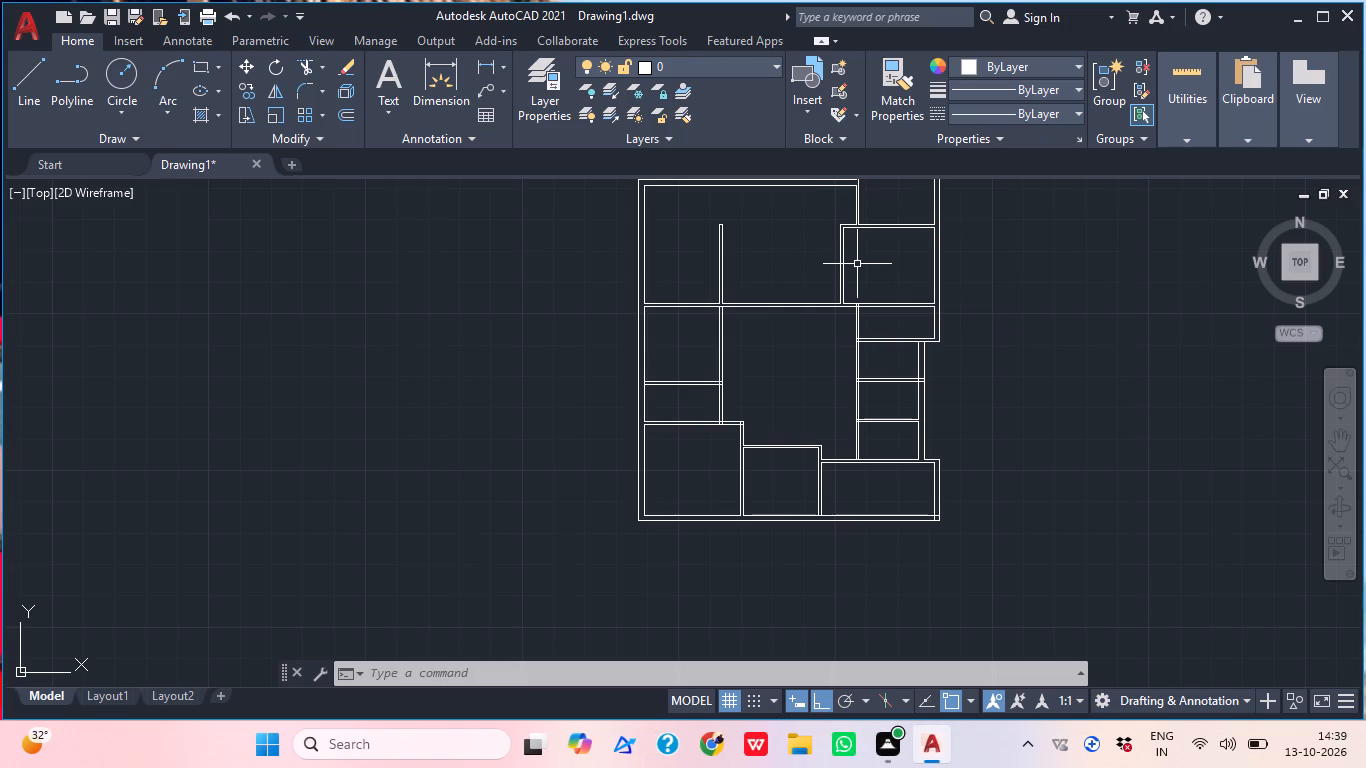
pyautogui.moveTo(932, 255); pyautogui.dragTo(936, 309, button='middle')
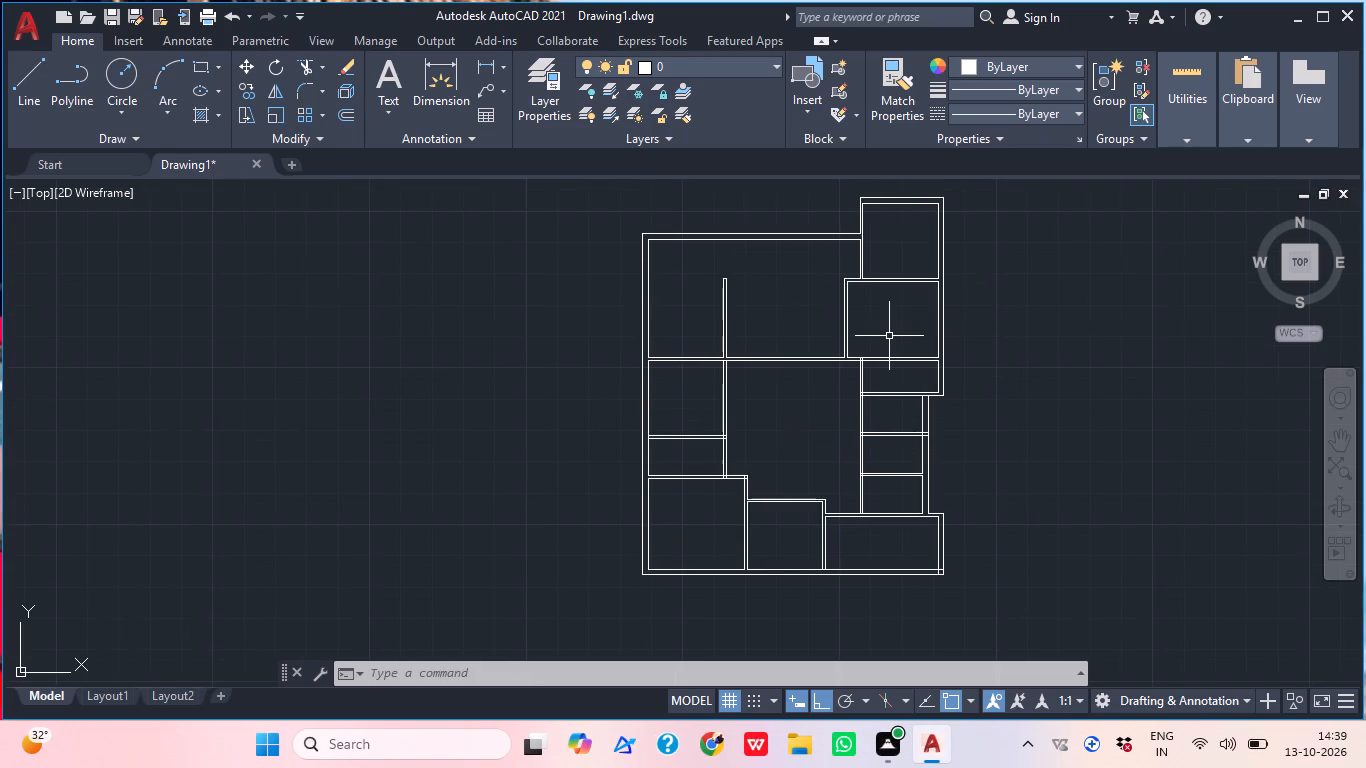
# Draw a door jamb line across the top-right room's left partition, tracked 6" above the corner with the horizontal partition below.
pyautogui.moveTo(782, 489); pyautogui.dragTo(771, 472, button='middle')
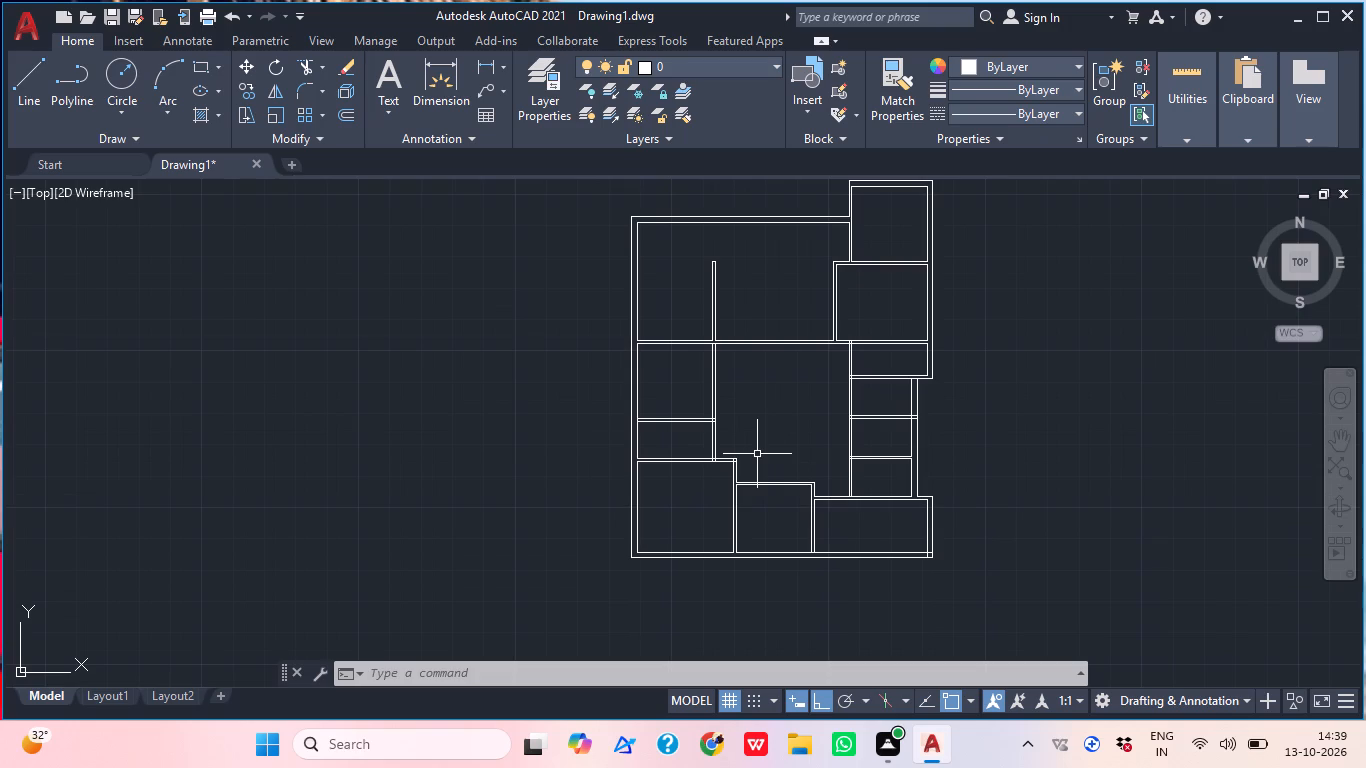
pyautogui.scroll(3, 823, 254)
pyautogui.moveTo(889, 242); pyautogui.dragTo(787, 514, button='middle')
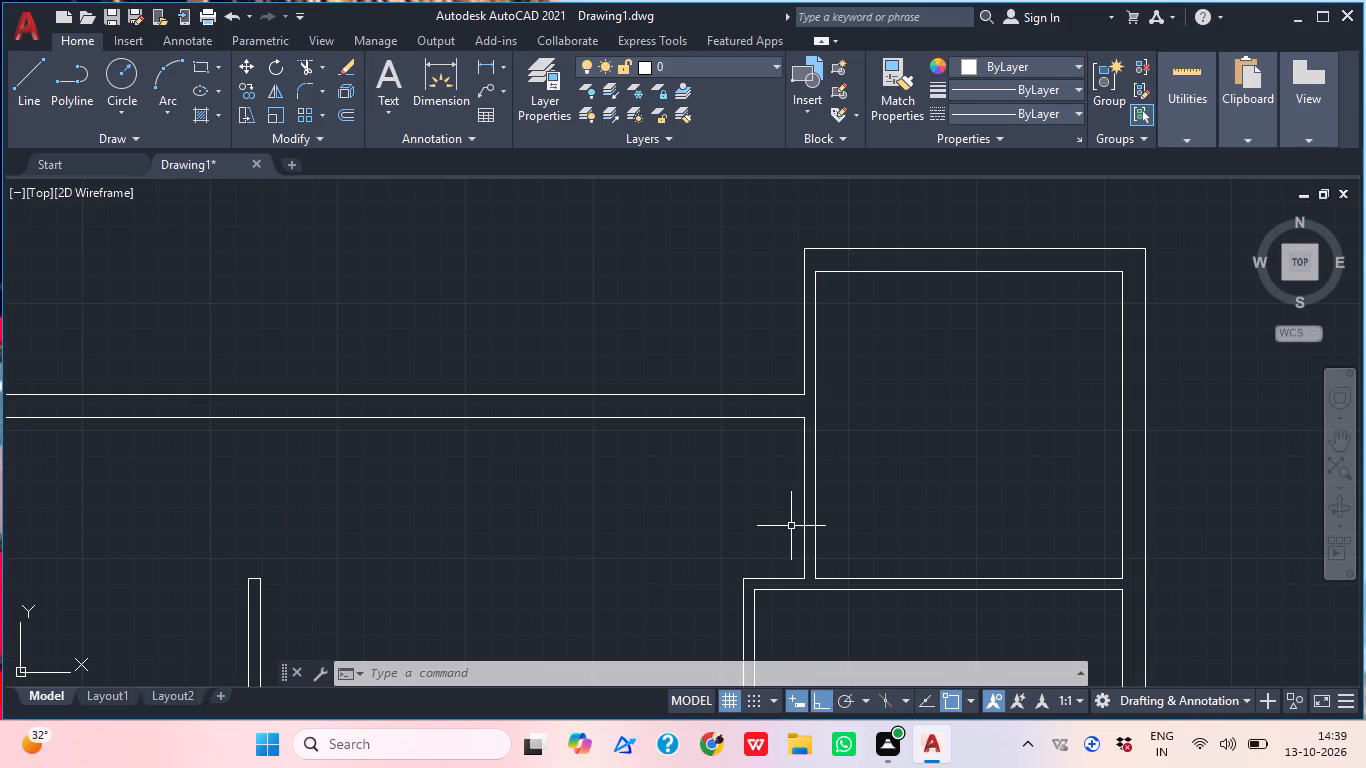
pyautogui.write('l tk')
pyautogui.press('space')
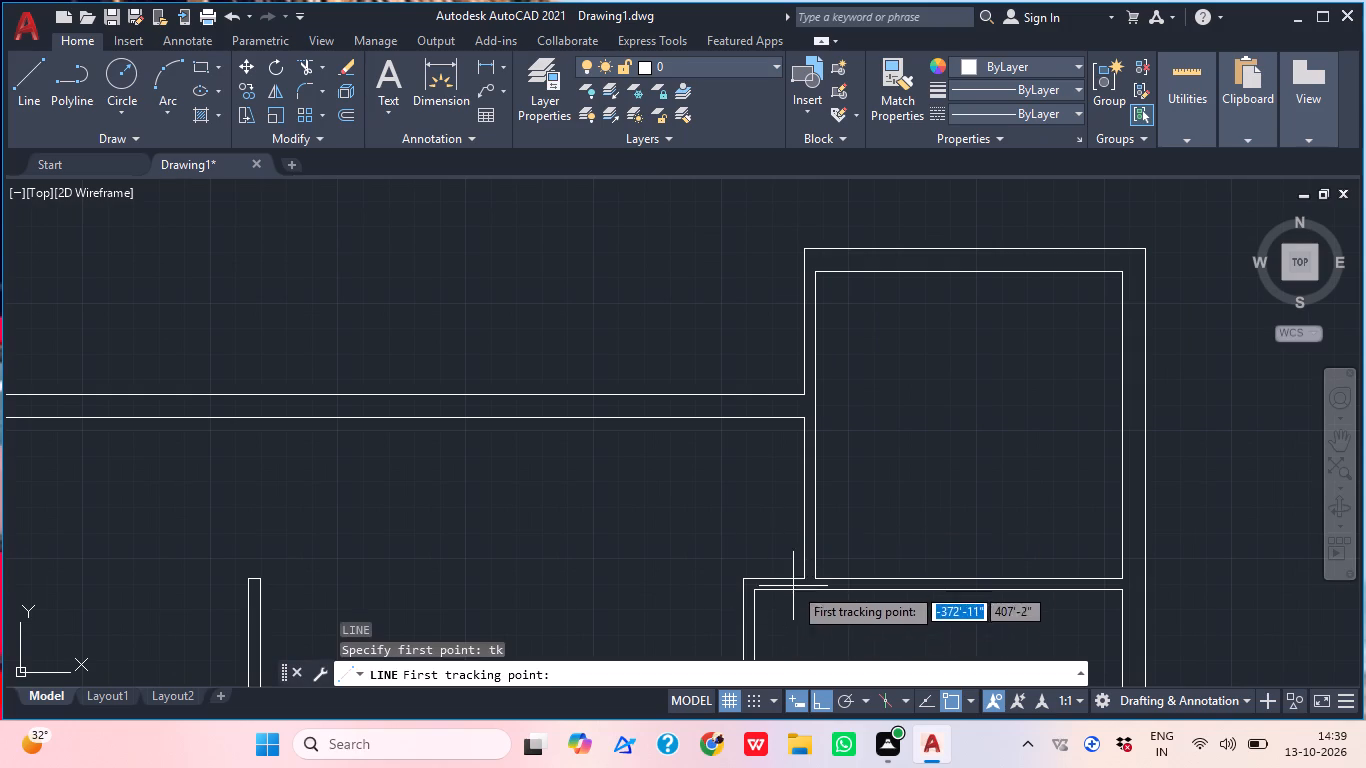
pyautogui.scroll(3, 807, 573)
pyautogui.click(801, 600)
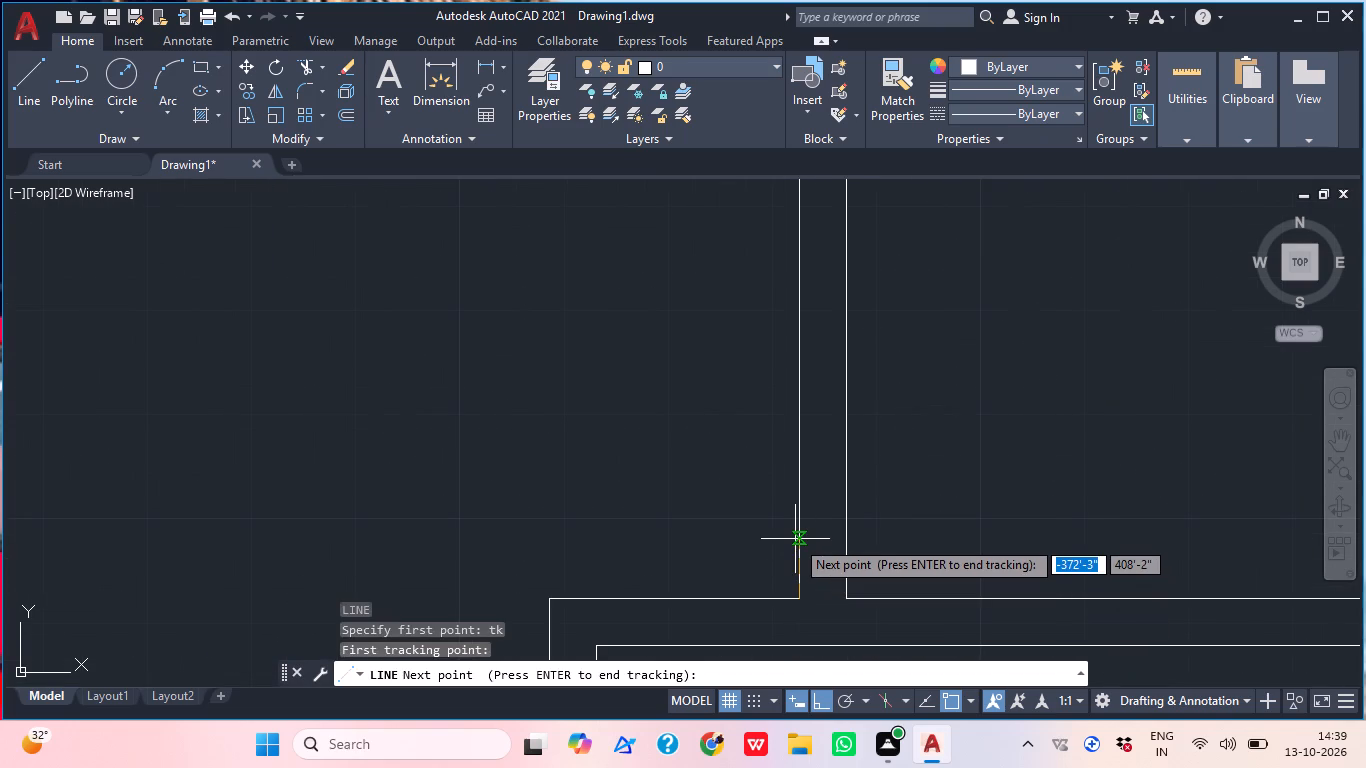
pyautogui.write('6"')
pyautogui.press('Return')
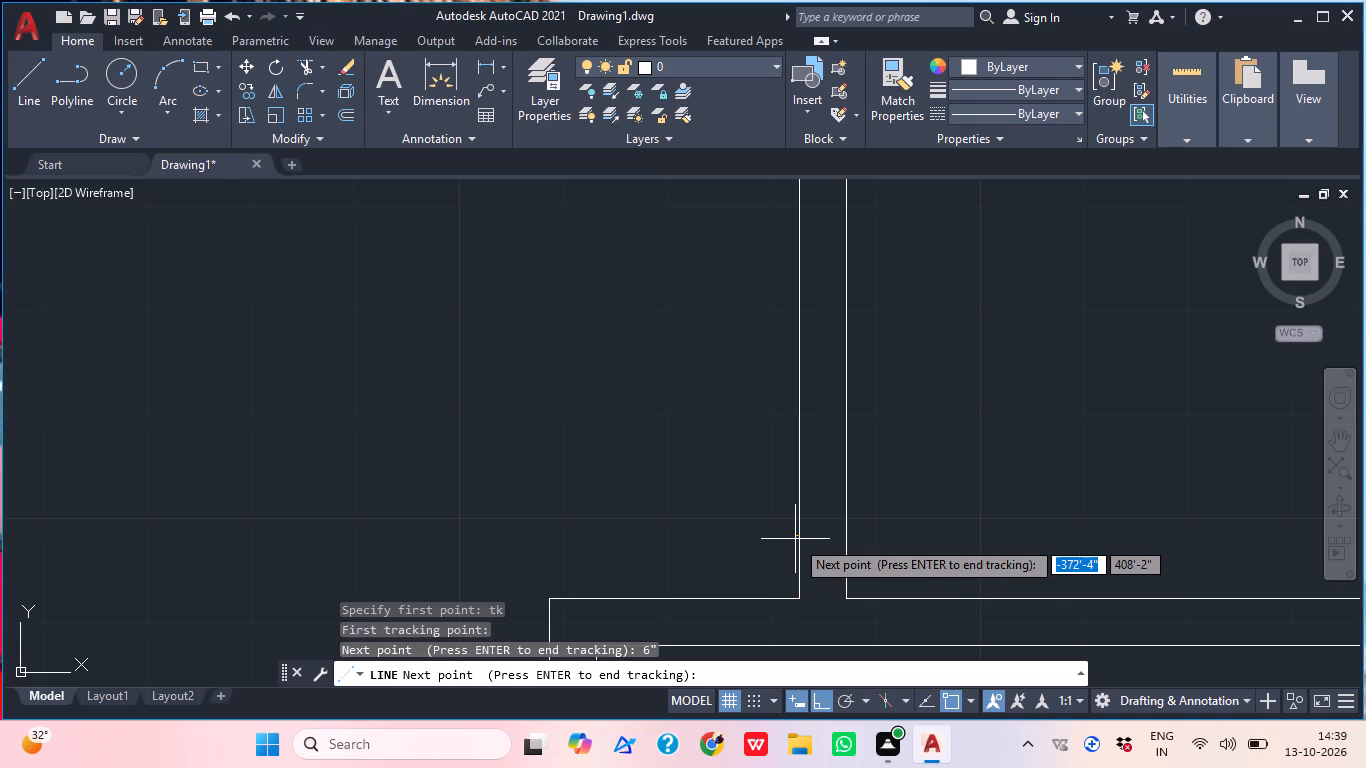
pyautogui.press('Return')
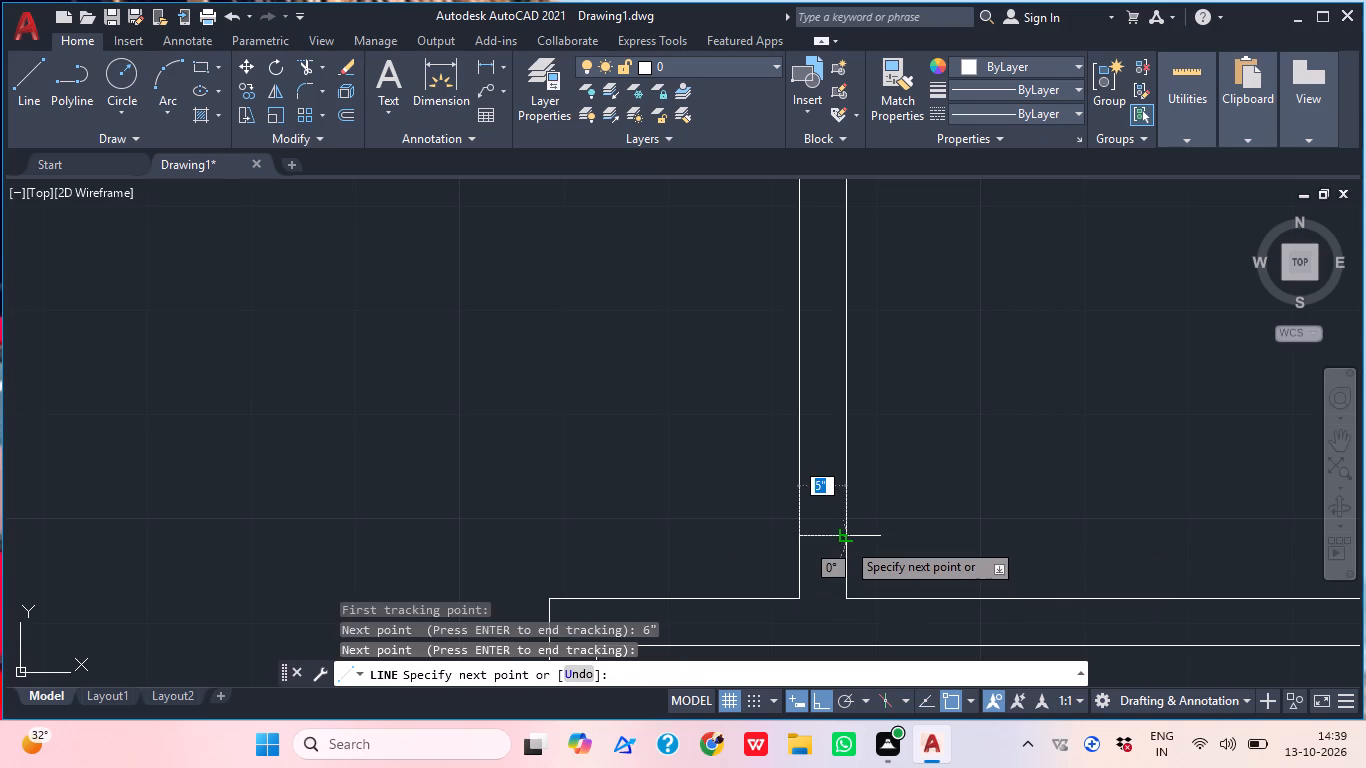
pyautogui.click(846, 541)
pyautogui.press('Escape')
# Offset the jamb line 3'6" upward to mark the other side of the top-right room's door opening.
pyautogui.moveTo(877, 515); pyautogui.dragTo(900, 547, button='middle')
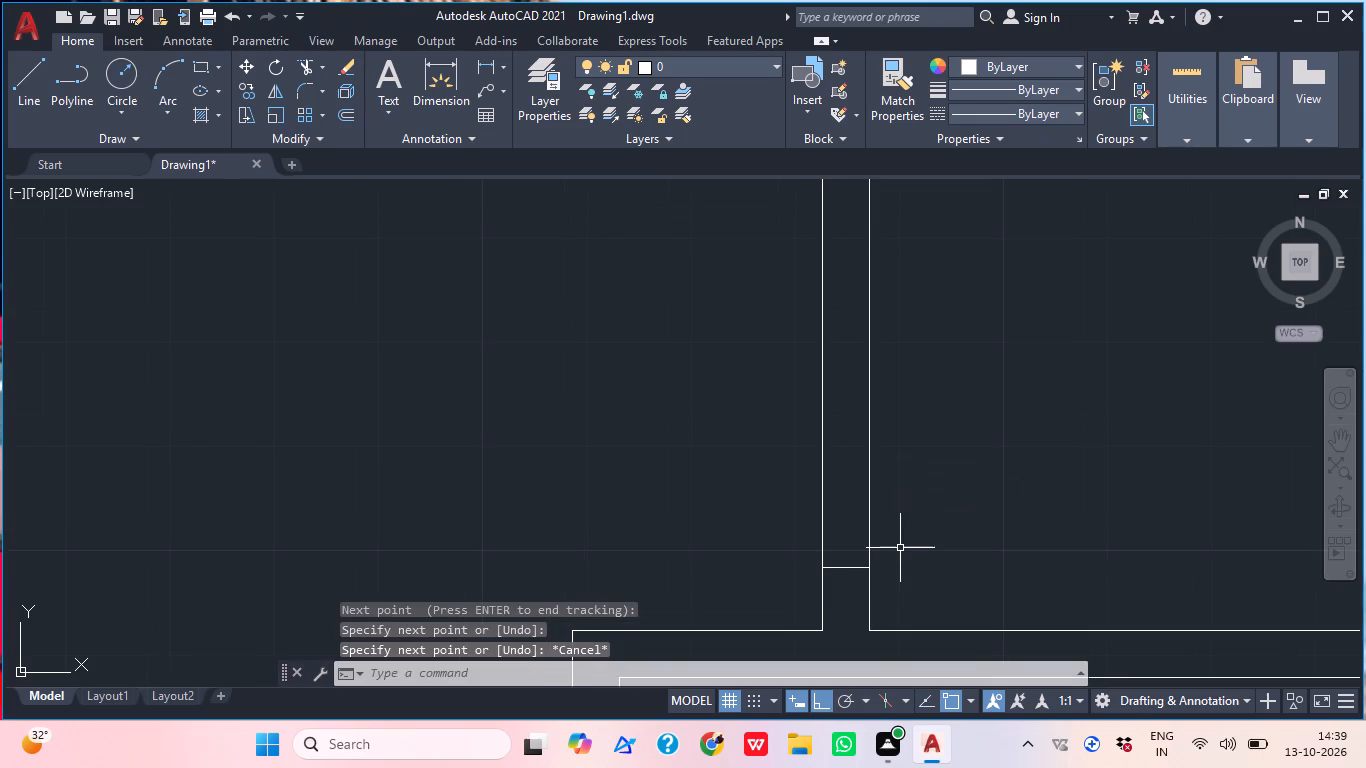
pyautogui.write('o')
pyautogui.press('space')
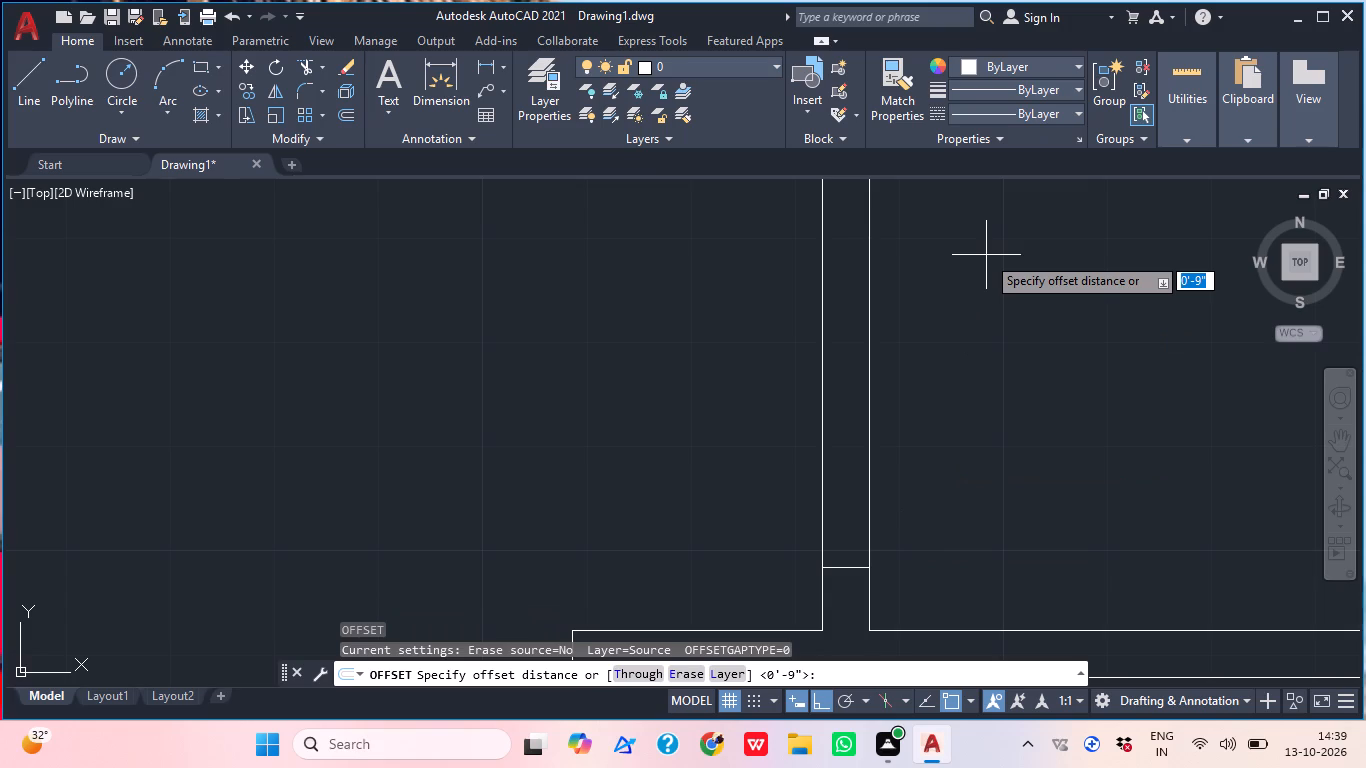
pyautogui.press('3')
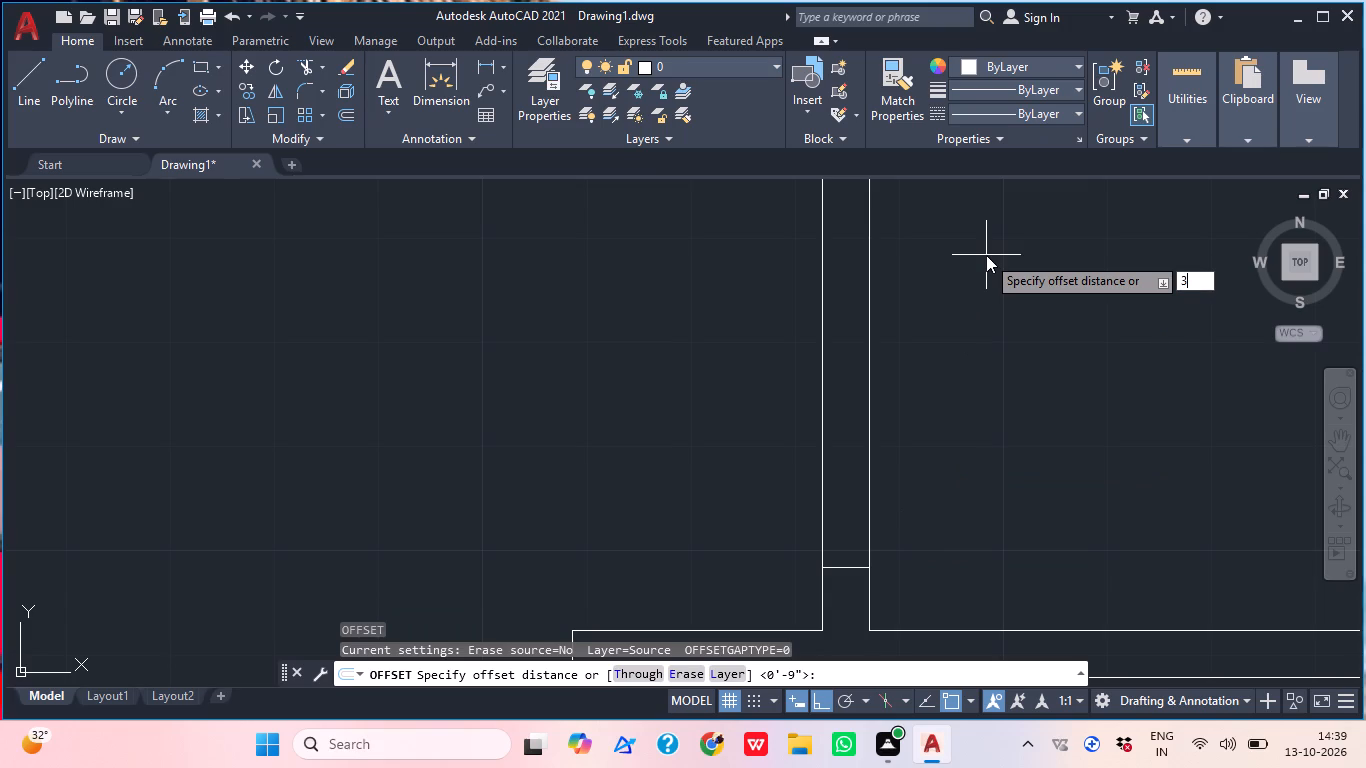
pyautogui.write('\'6"')
pyautogui.press('Return')
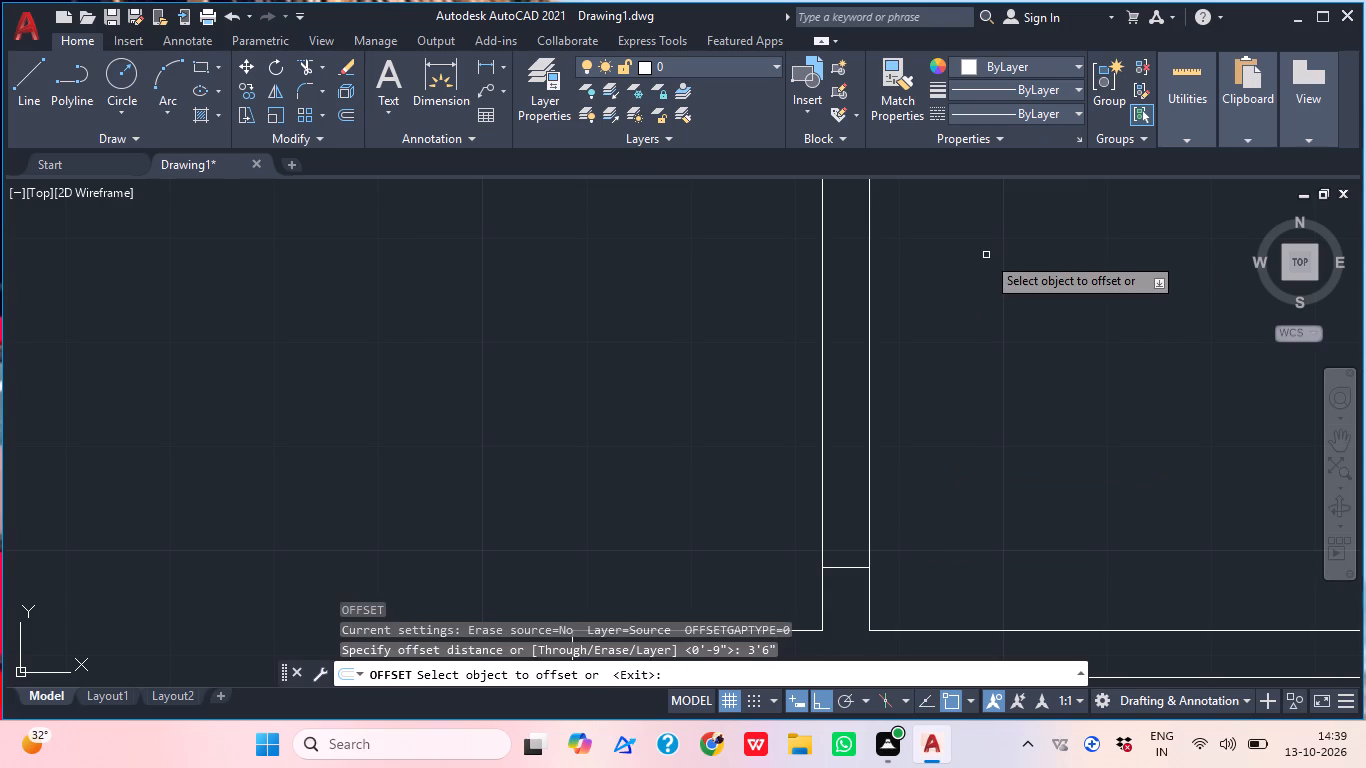
pyautogui.moveTo(1006, 265); pyautogui.dragTo(1013, 271, button='middle')
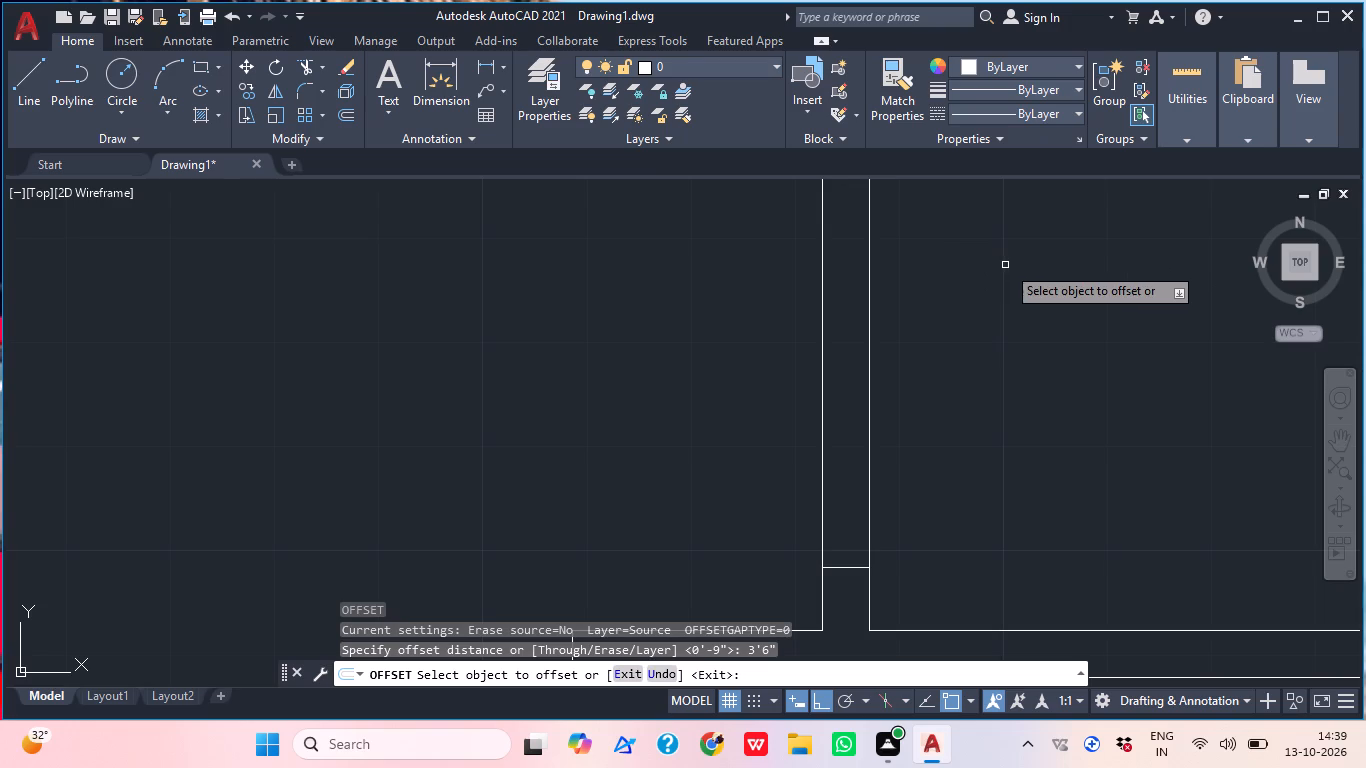
pyautogui.moveTo(1013, 271); pyautogui.dragTo(1002, 451, button='middle')
pyautogui.scroll(-3, 948, 387)
pyautogui.scroll(4, 933, 492)
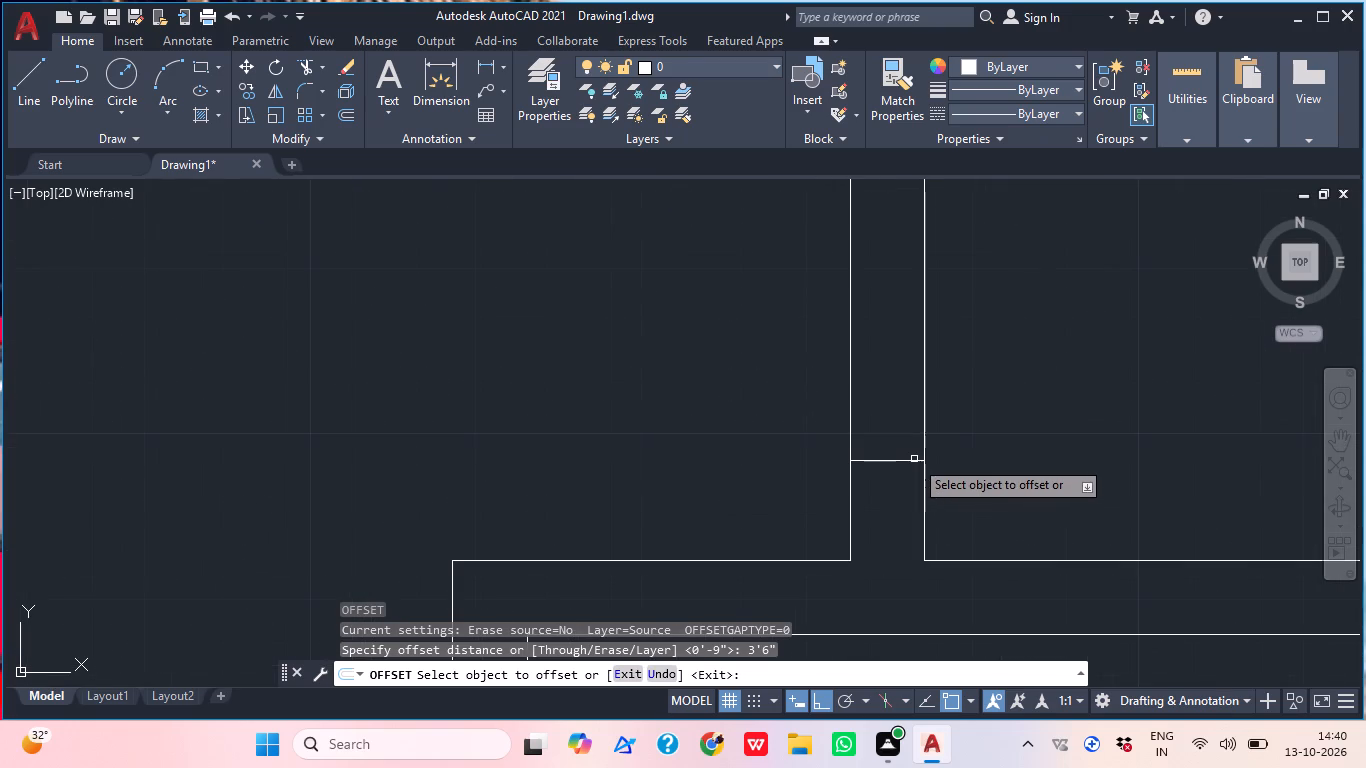
pyautogui.click(882, 462)
pyautogui.click(847, 263)
pyautogui.scroll(-1, 906, 333)
pyautogui.moveTo(992, 325); pyautogui.dragTo(951, 487, button='middle')
pyautogui.scroll(-1, 995, 405)
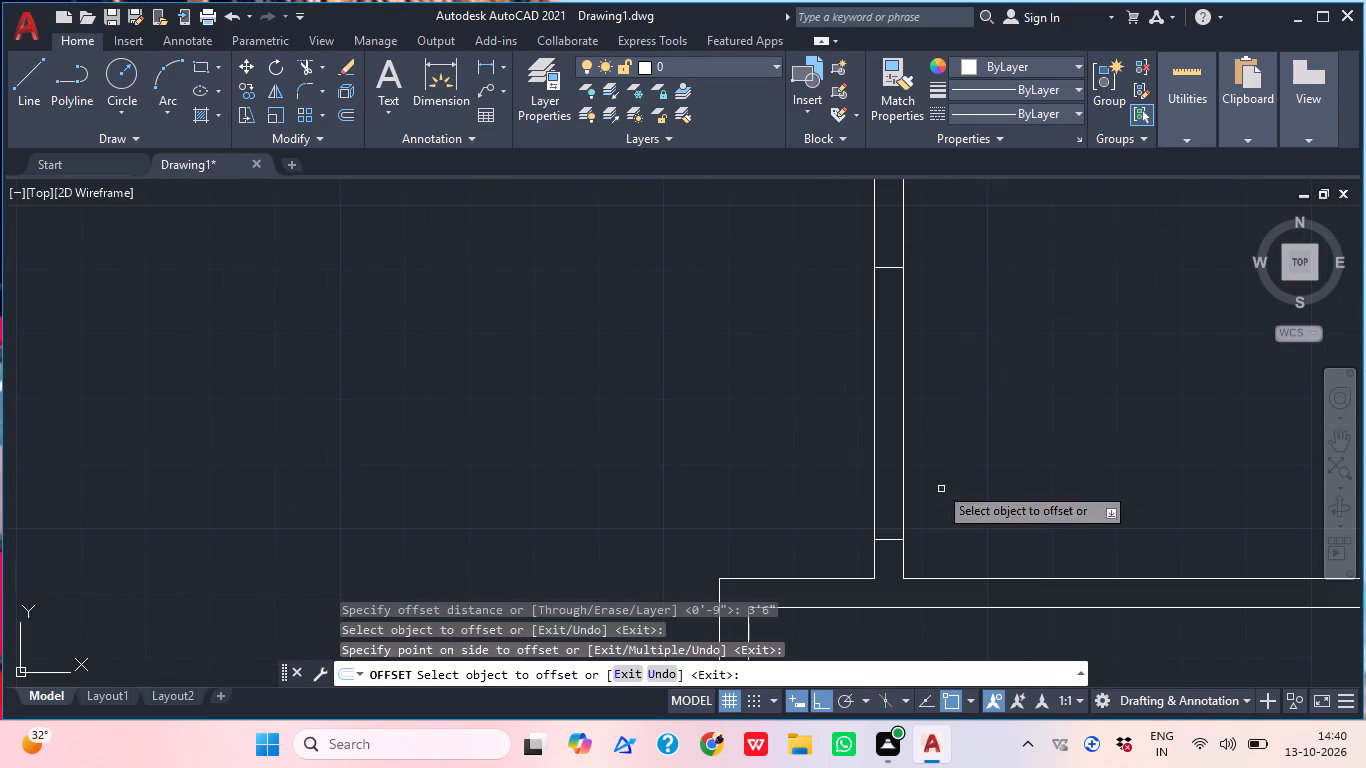
pyautogui.press('Escape')
# Trim both partition faces between the two jamb lines to open the top-right room's doorway.
pyautogui.write('tr')
pyautogui.press('space')
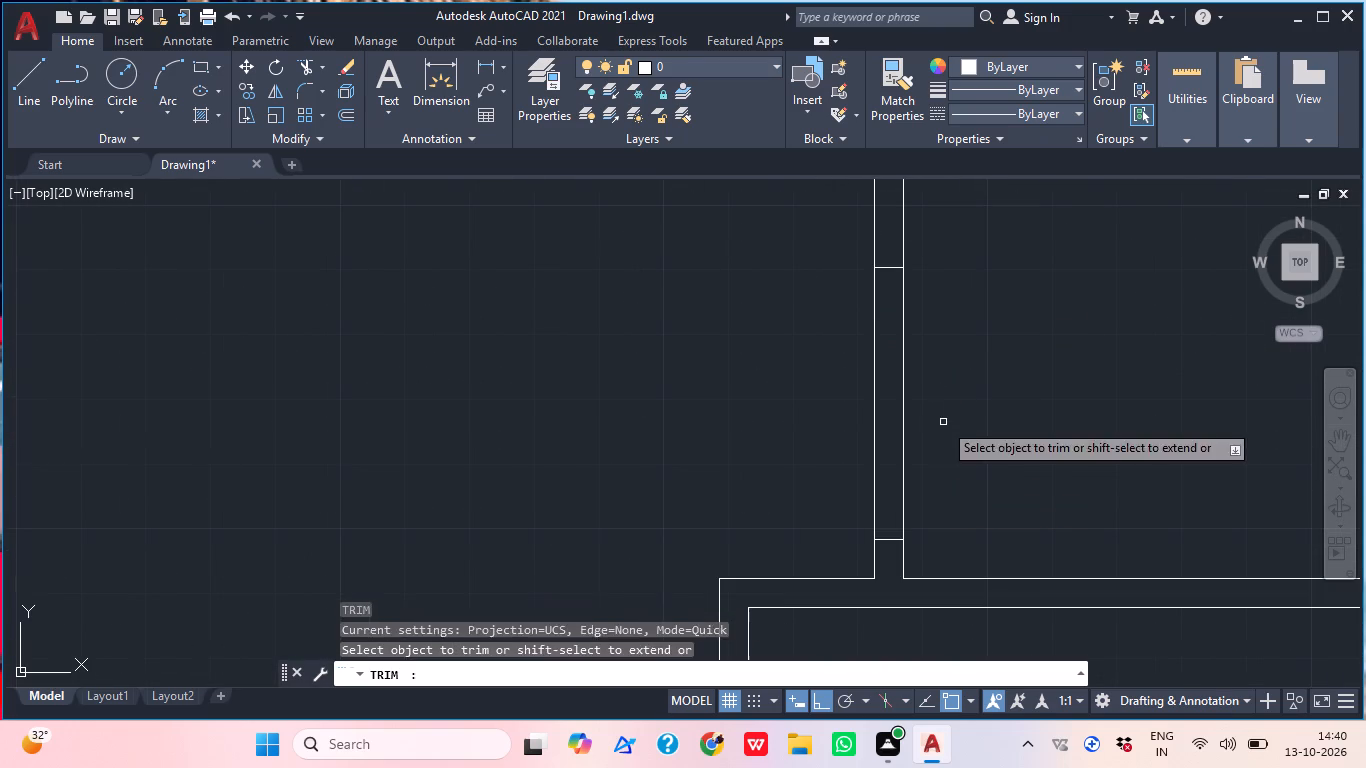
pyautogui.click(943, 422)
pyautogui.click(832, 407)
pyautogui.scroll(-3, 911, 360)
pyautogui.press('Escape')
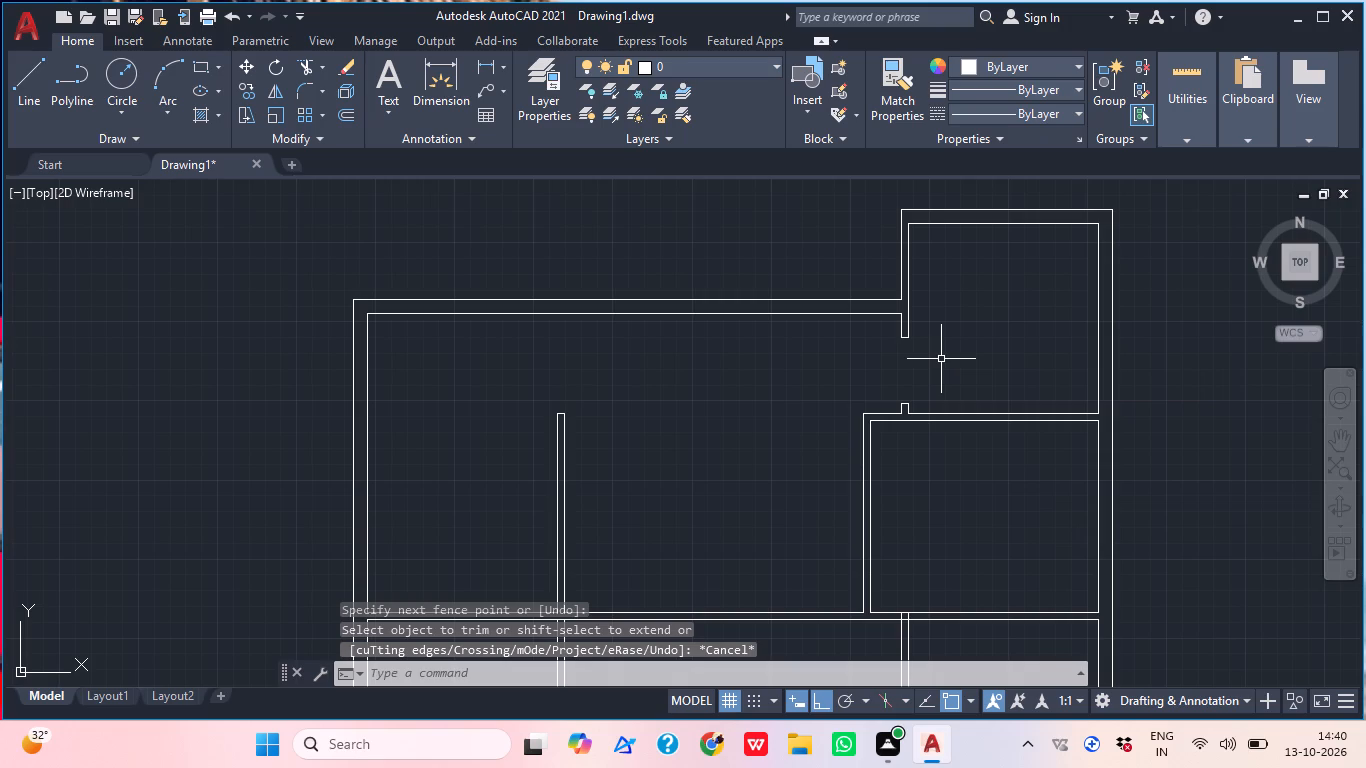
# Trim the lines crossing where the right-hand vertical partition meets the horizontal partition below the second right-hand room.
pyautogui.moveTo(973, 578); pyautogui.dragTo(1032, 486, button='middle')
pyautogui.scroll(1, 912, 520)
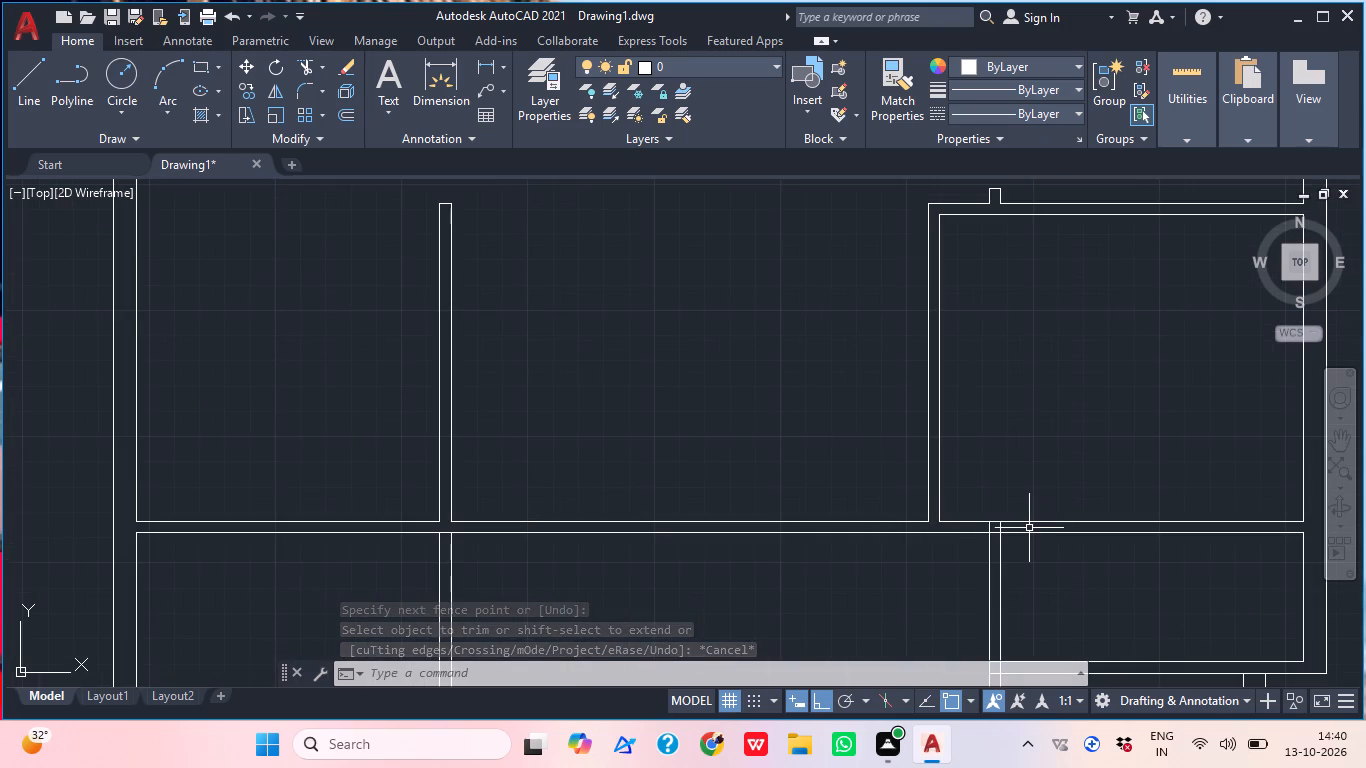
pyautogui.write('tr')
pyautogui.press('space')
pyautogui.scroll(3, 1026, 528)
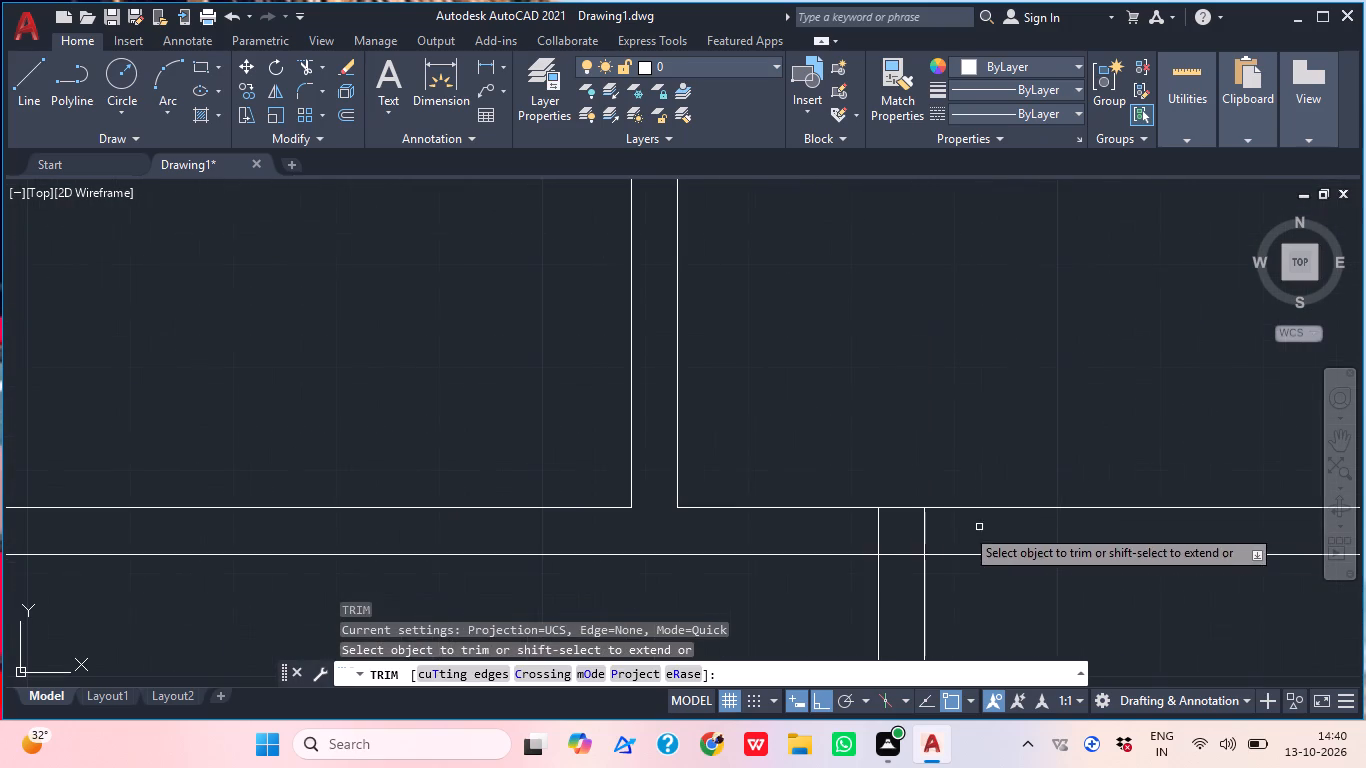
pyautogui.click(928, 527)
pyautogui.click(840, 529)
pyautogui.click(890, 550)
pyautogui.click(890, 566)
pyautogui.scroll(-3, 941, 515)
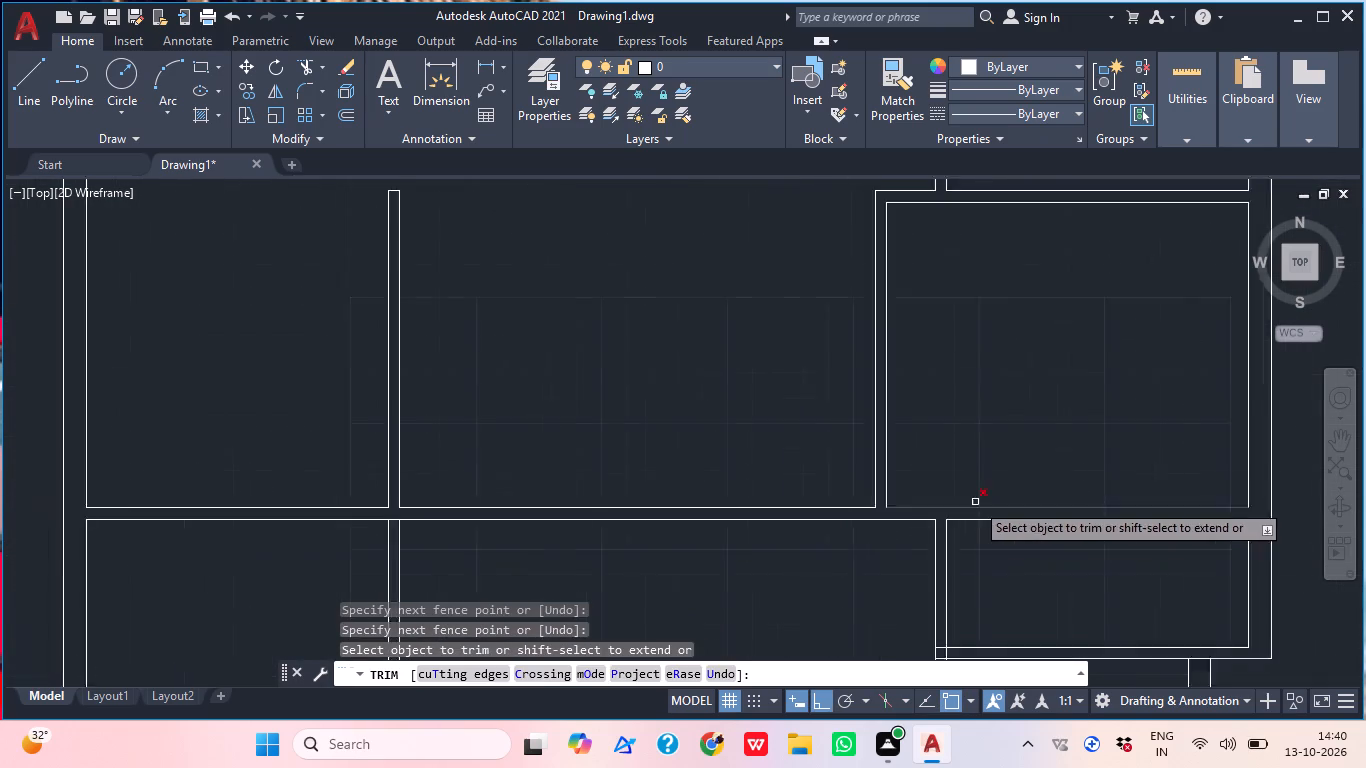
pyautogui.scroll(-1, 976, 502)
pyautogui.press('Escape')
# Draw a door jamb line across the second right-hand room's left partition, tracked 6" above its bottom corner.
pyautogui.write('l')
pyautogui.press('space')
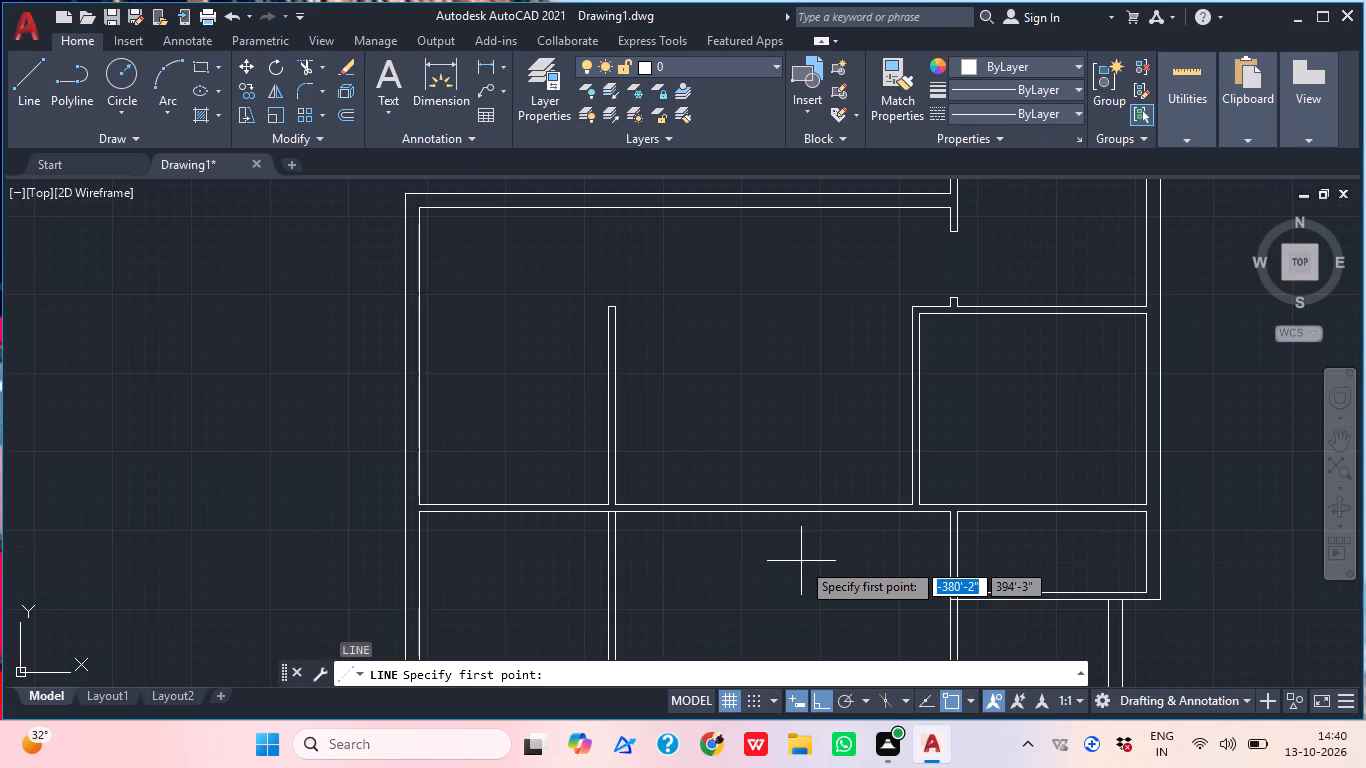
pyautogui.write('tk')
pyautogui.press('space')
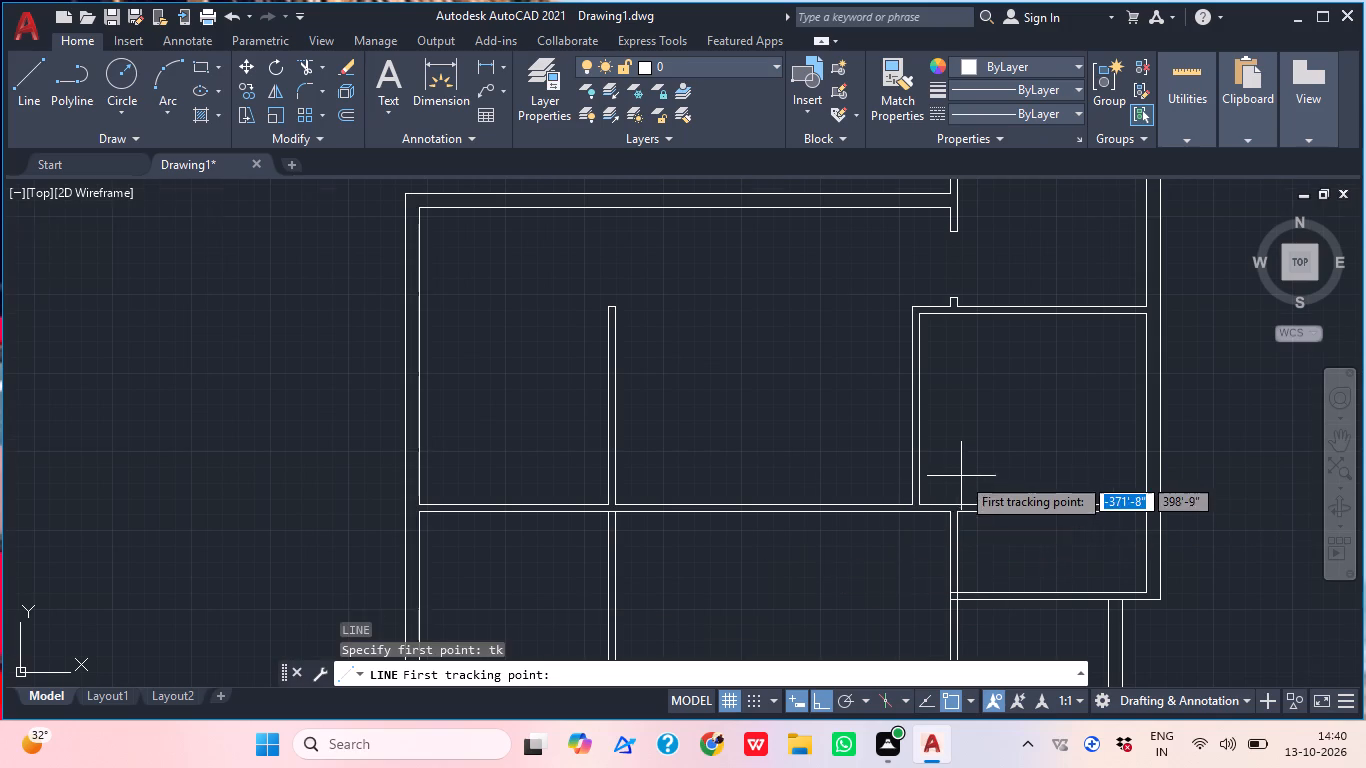
pyautogui.scroll(2, 961, 476)
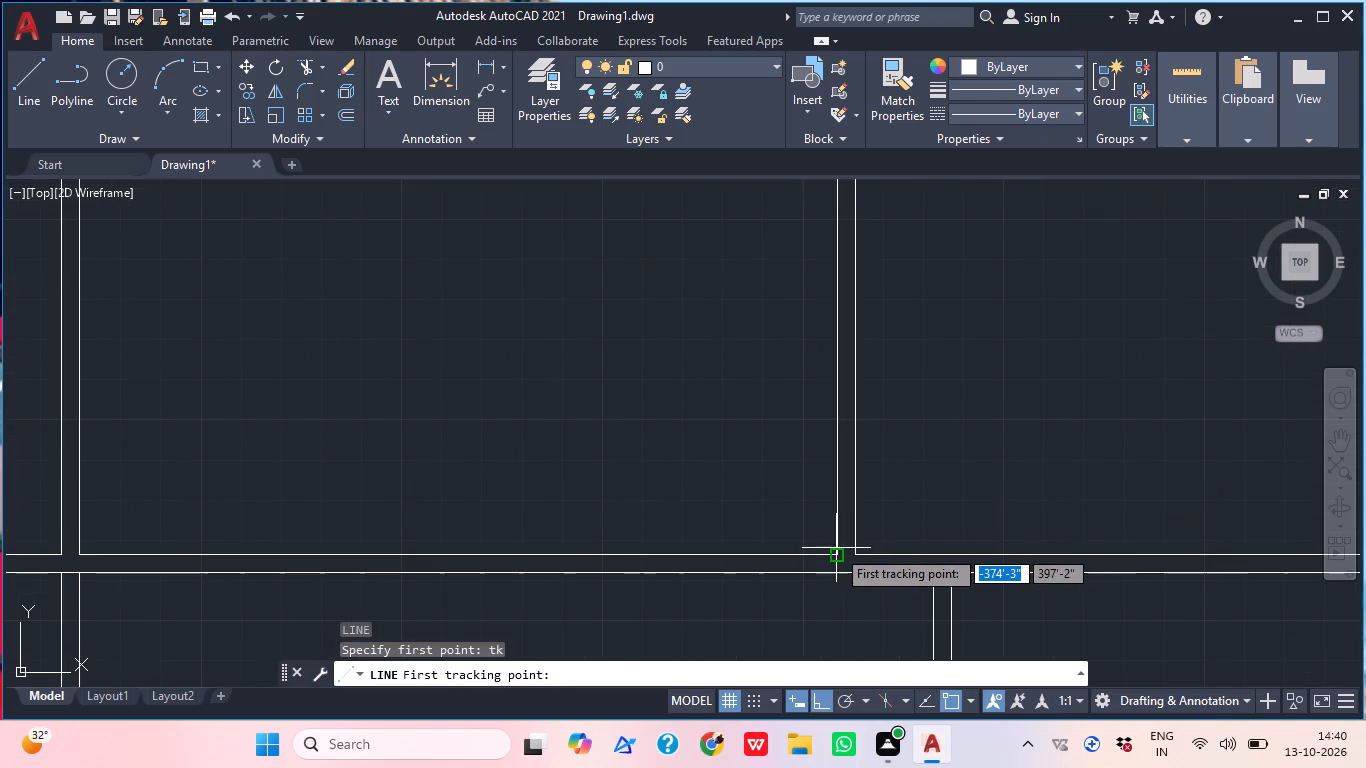
pyautogui.click(836, 548)
pyautogui.press('6')
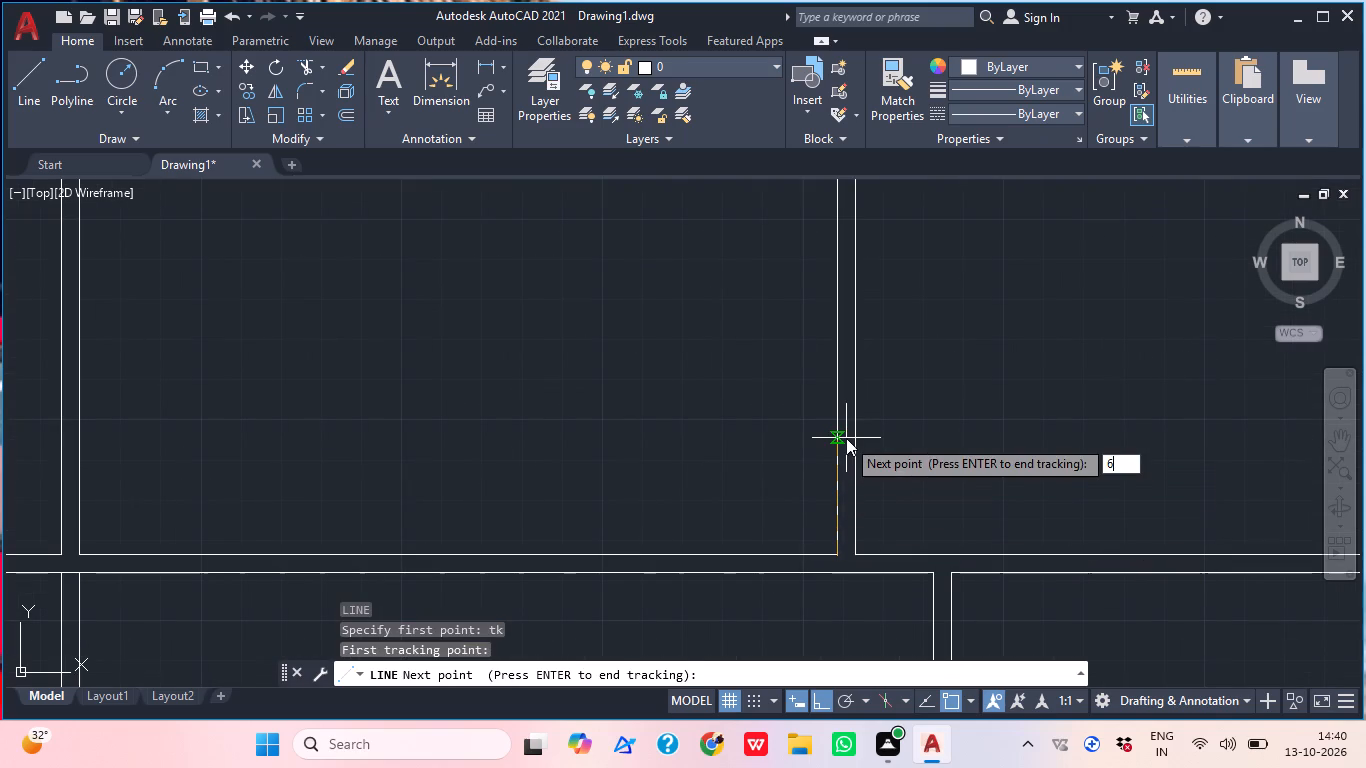
pyautogui.hotkey('shift', '"')
pyautogui.press('Return')
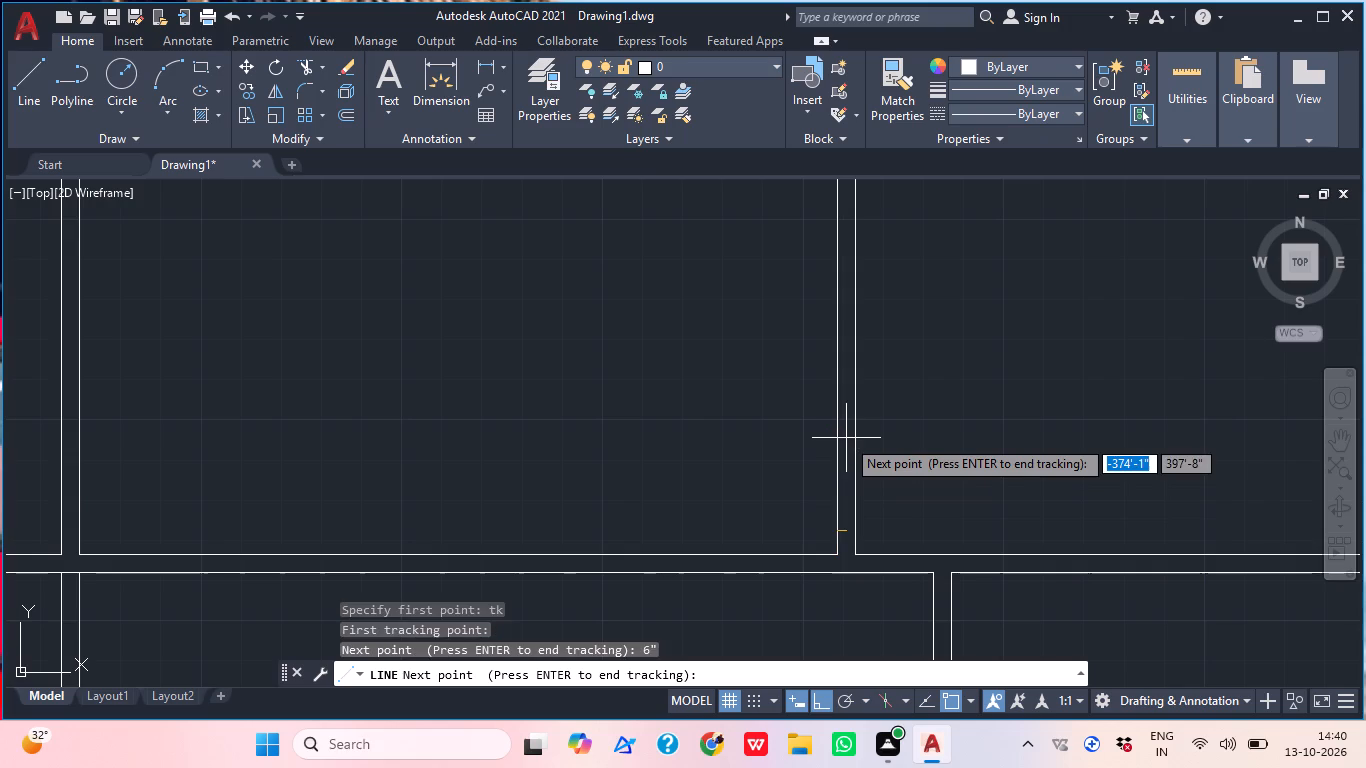
pyautogui.press('Return')
pyautogui.scroll(3, 868, 574)
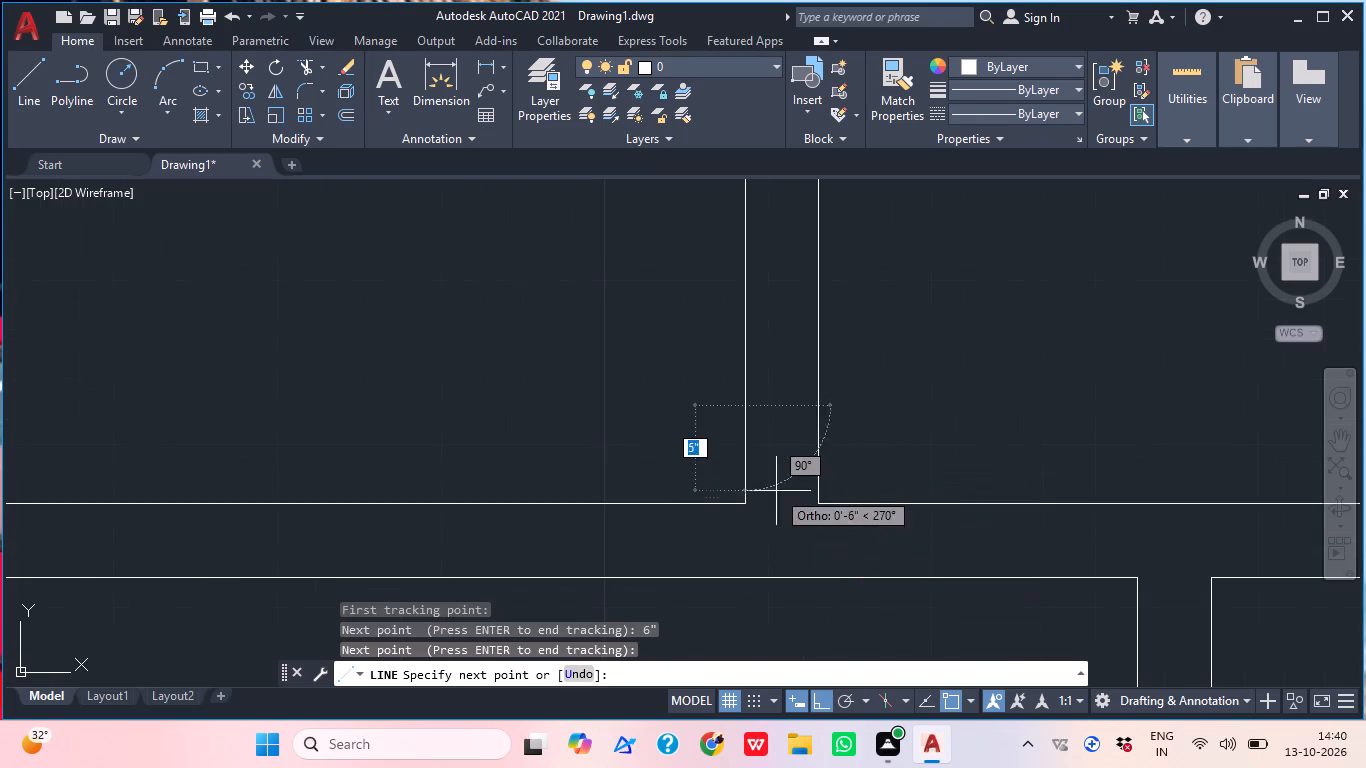
pyautogui.click(814, 402)
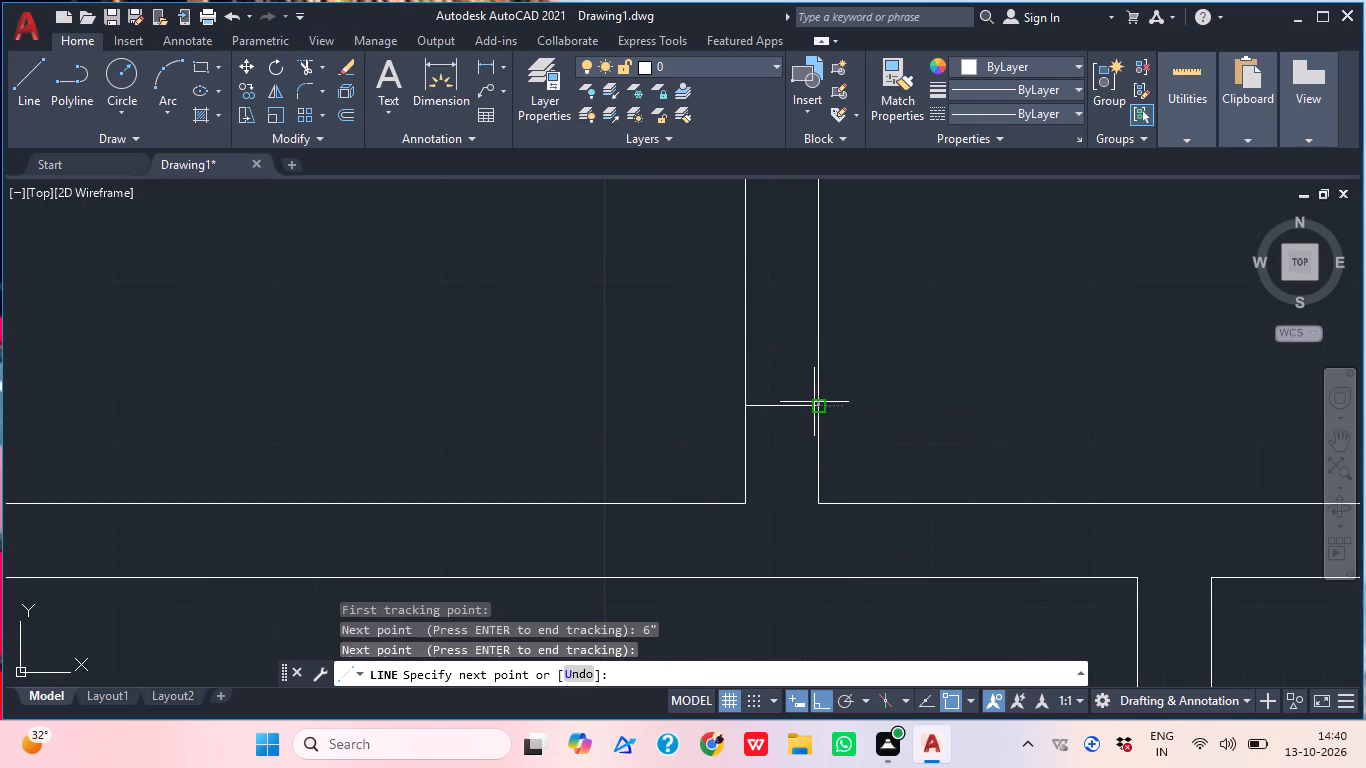
pyautogui.press('Escape')
# Offset the new jamb line 3'6" upward to mark the second right-hand room's door opening.
pyautogui.write('o')
pyautogui.press('space')
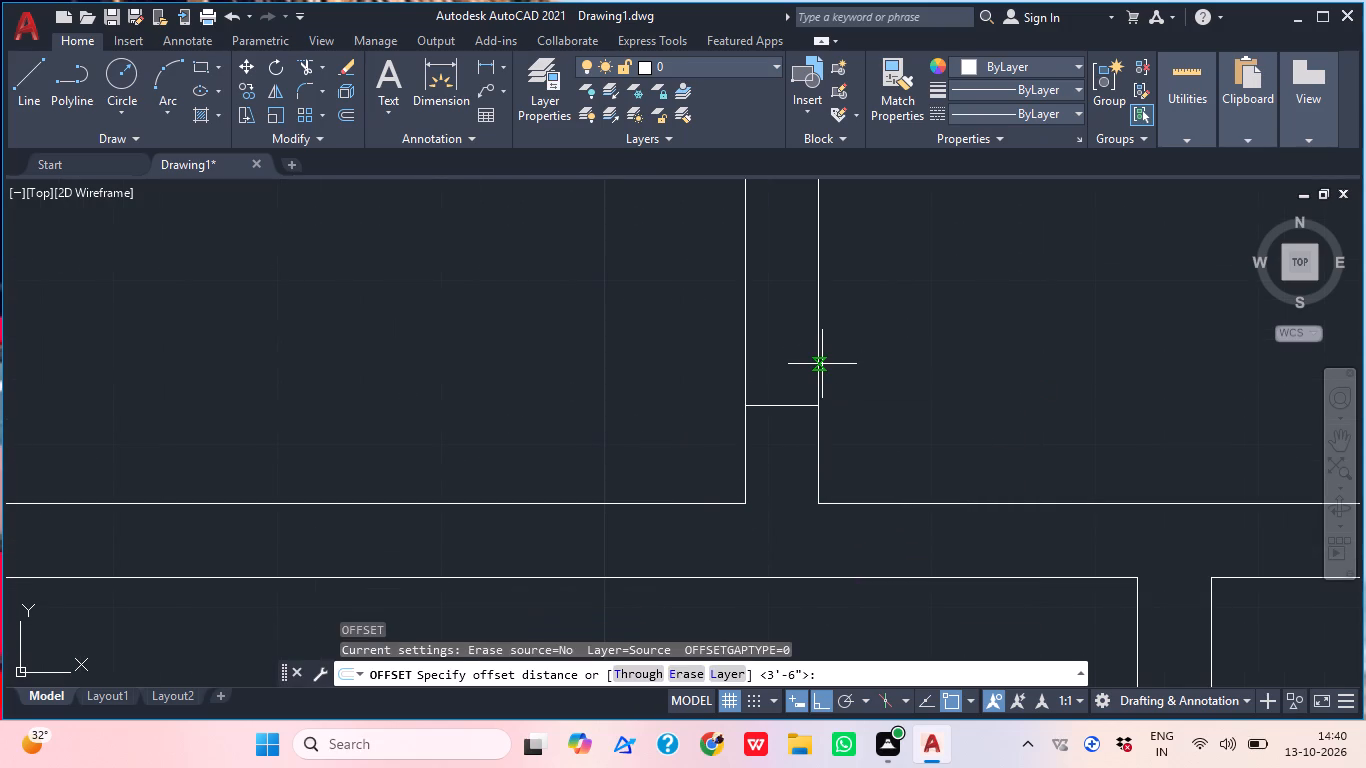
pyautogui.write("3'6")
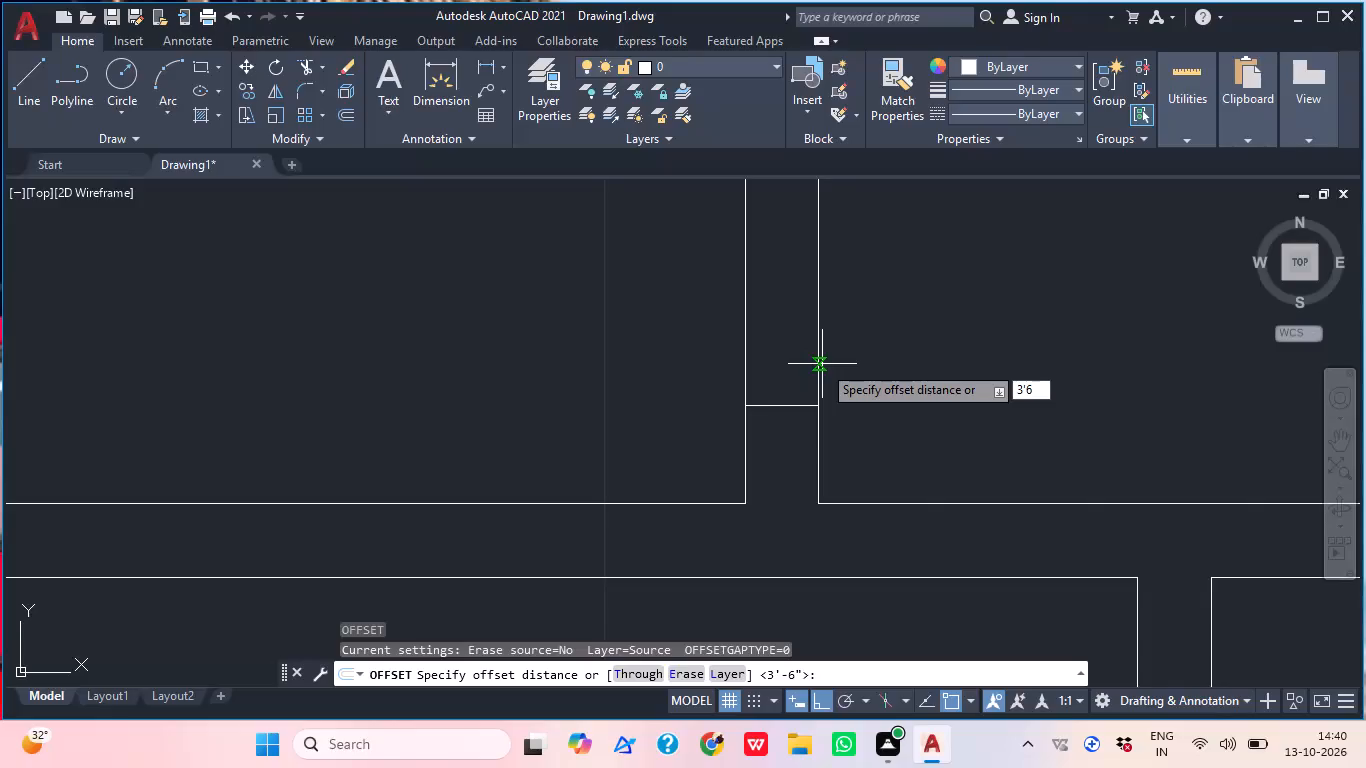
pyautogui.hotkey('shift', '"')
pyautogui.press('Return')
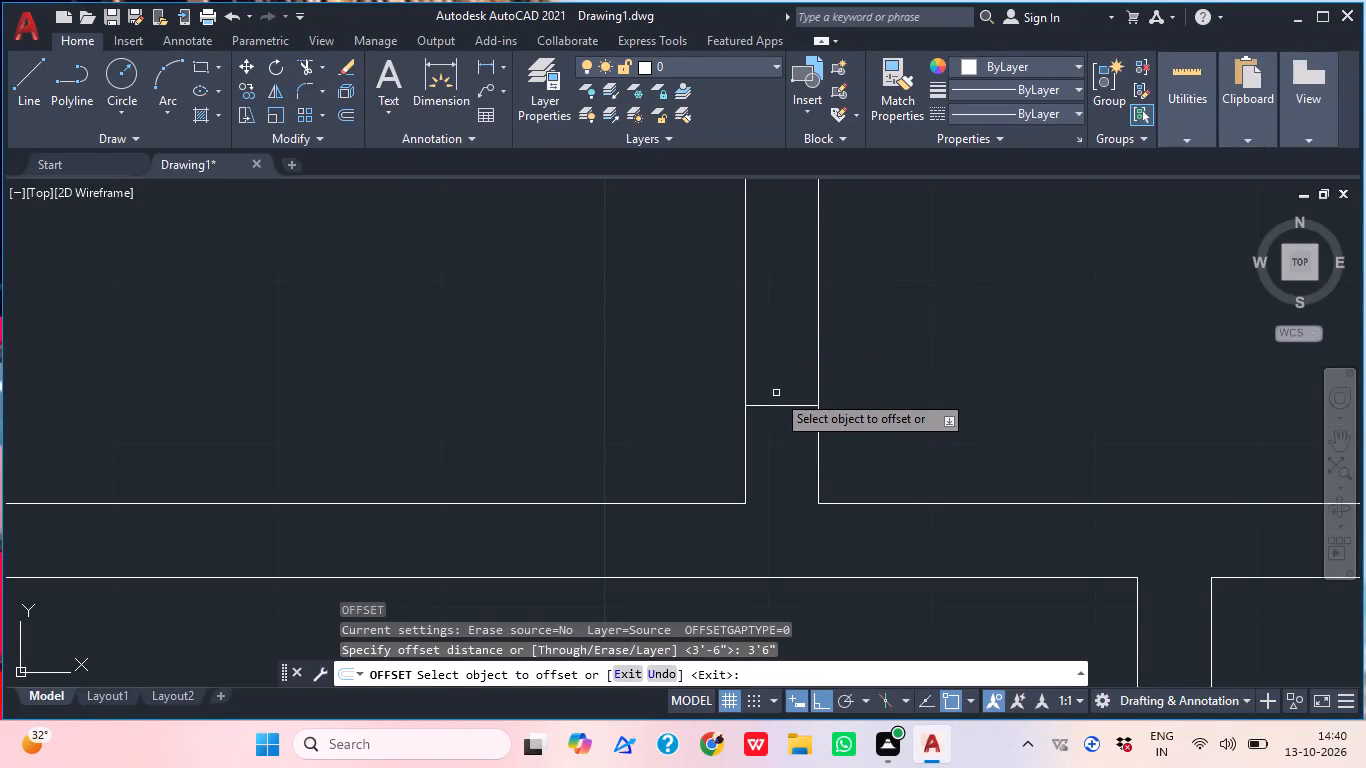
pyautogui.click(784, 406)
pyautogui.click(775, 248)
pyautogui.scroll(-2, 775, 249)
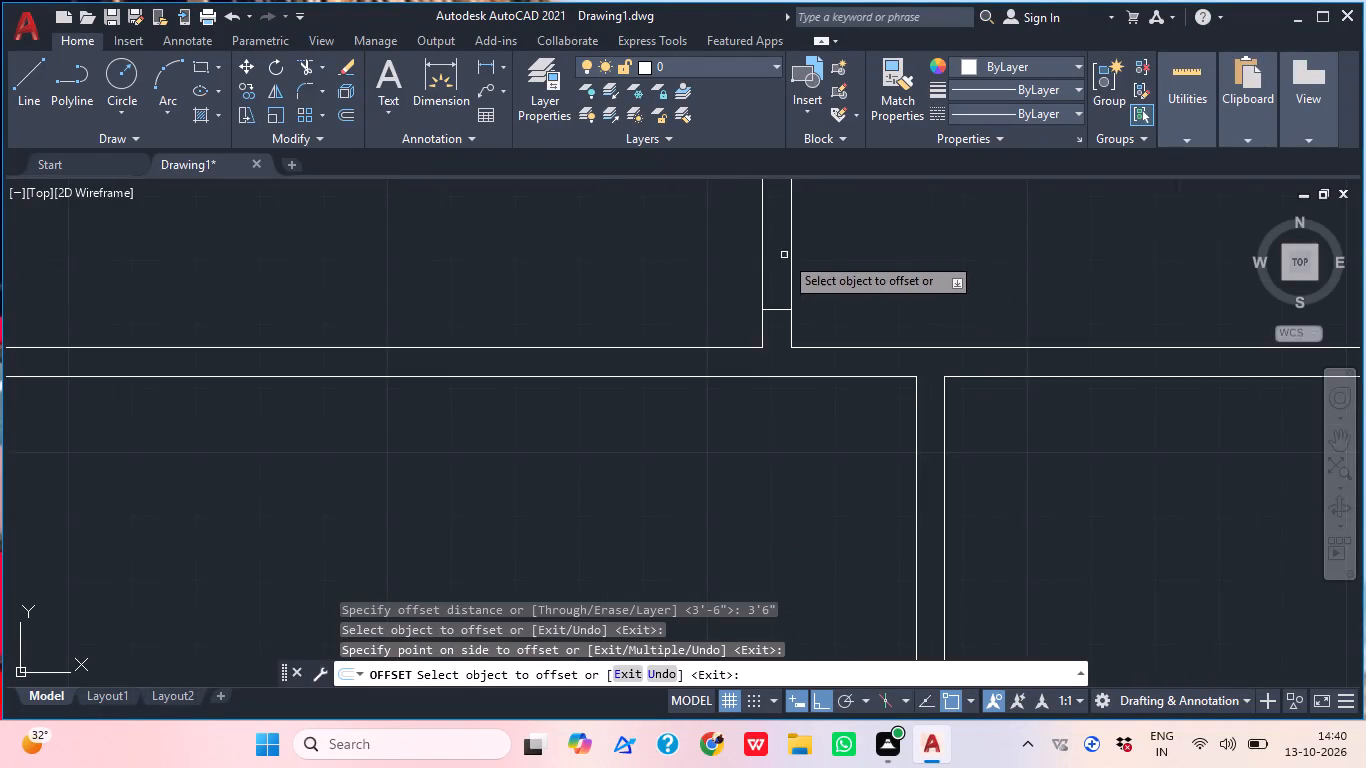
pyautogui.moveTo(793, 250); pyautogui.dragTo(769, 403, button='middle')
pyautogui.press('Escape')
# Trim both partition faces between the jamb lines to open the second right-hand room's doorway.
pyautogui.write('tr')
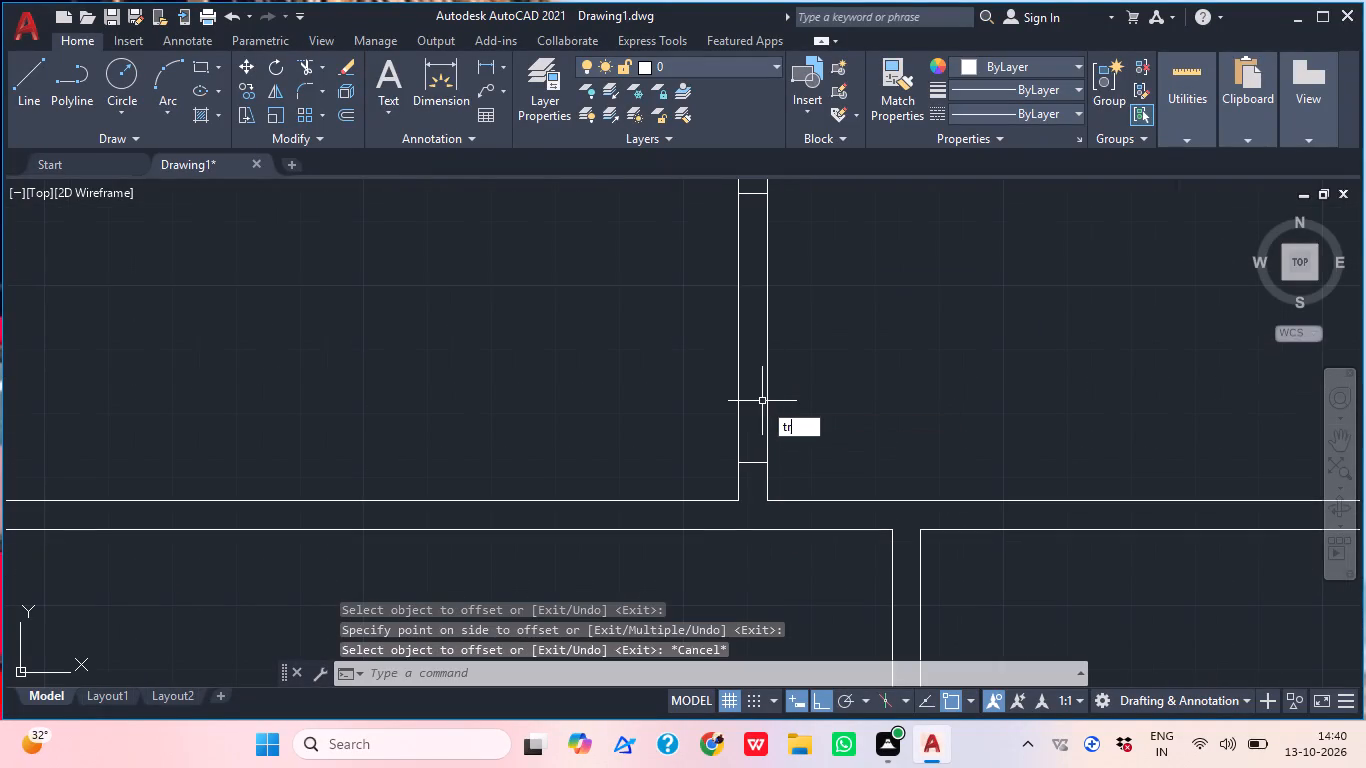
pyautogui.press('space')
pyautogui.click(777, 377)
pyautogui.click(666, 351)
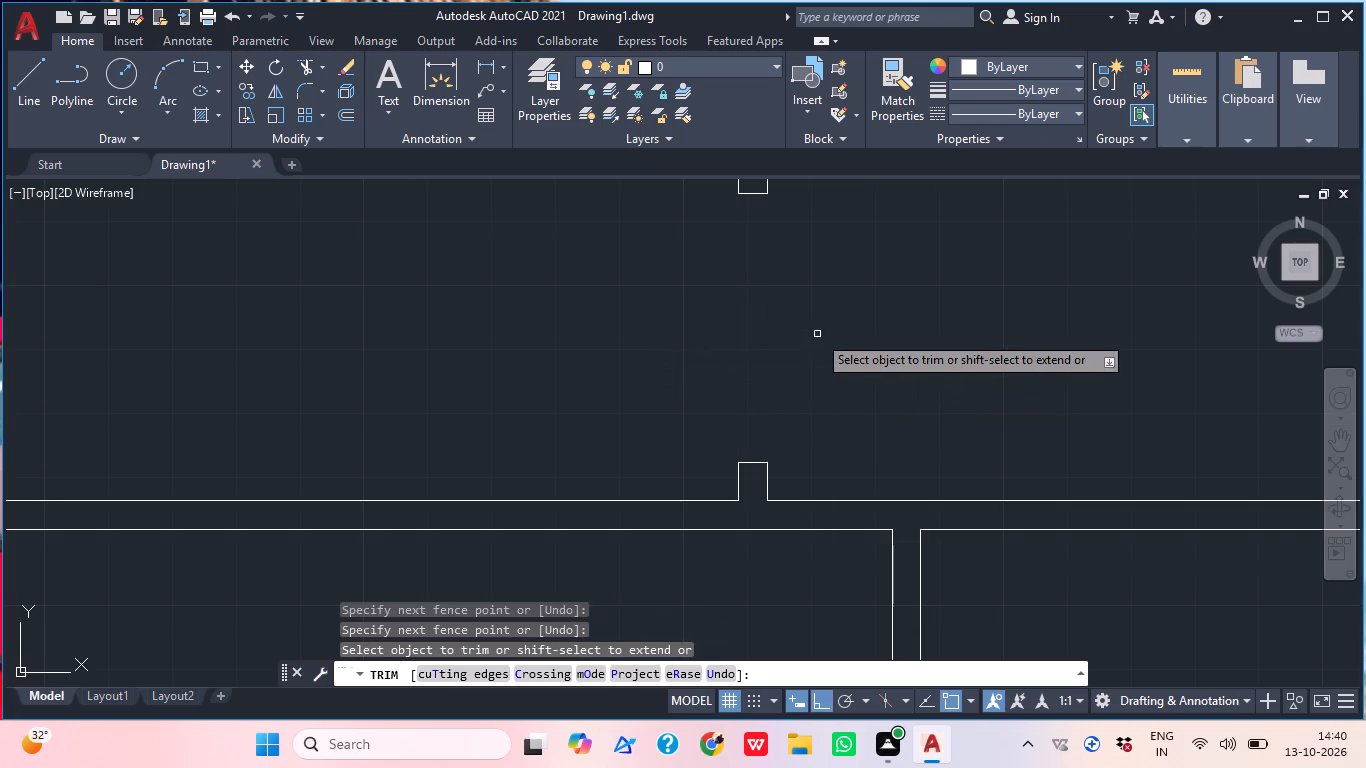
pyautogui.scroll(-4, 890, 296)
pyautogui.press('Escape')
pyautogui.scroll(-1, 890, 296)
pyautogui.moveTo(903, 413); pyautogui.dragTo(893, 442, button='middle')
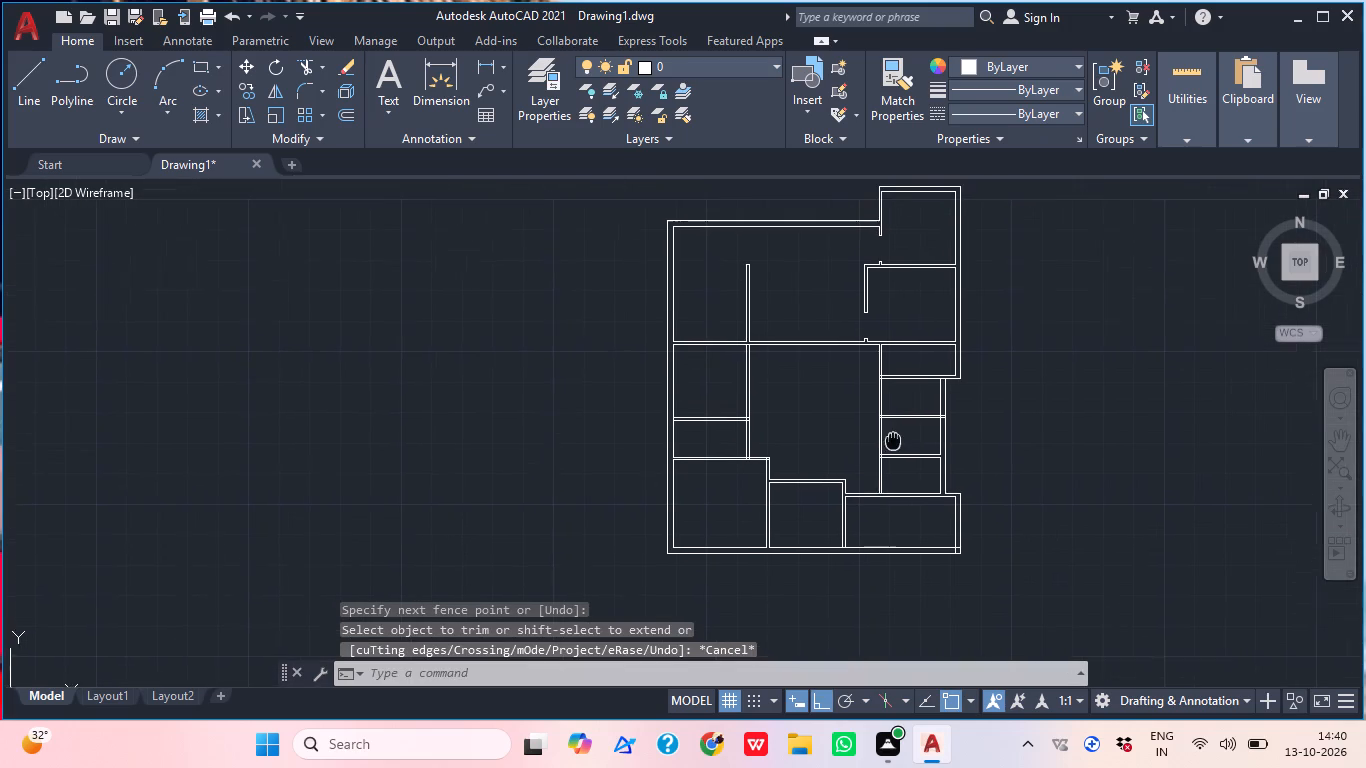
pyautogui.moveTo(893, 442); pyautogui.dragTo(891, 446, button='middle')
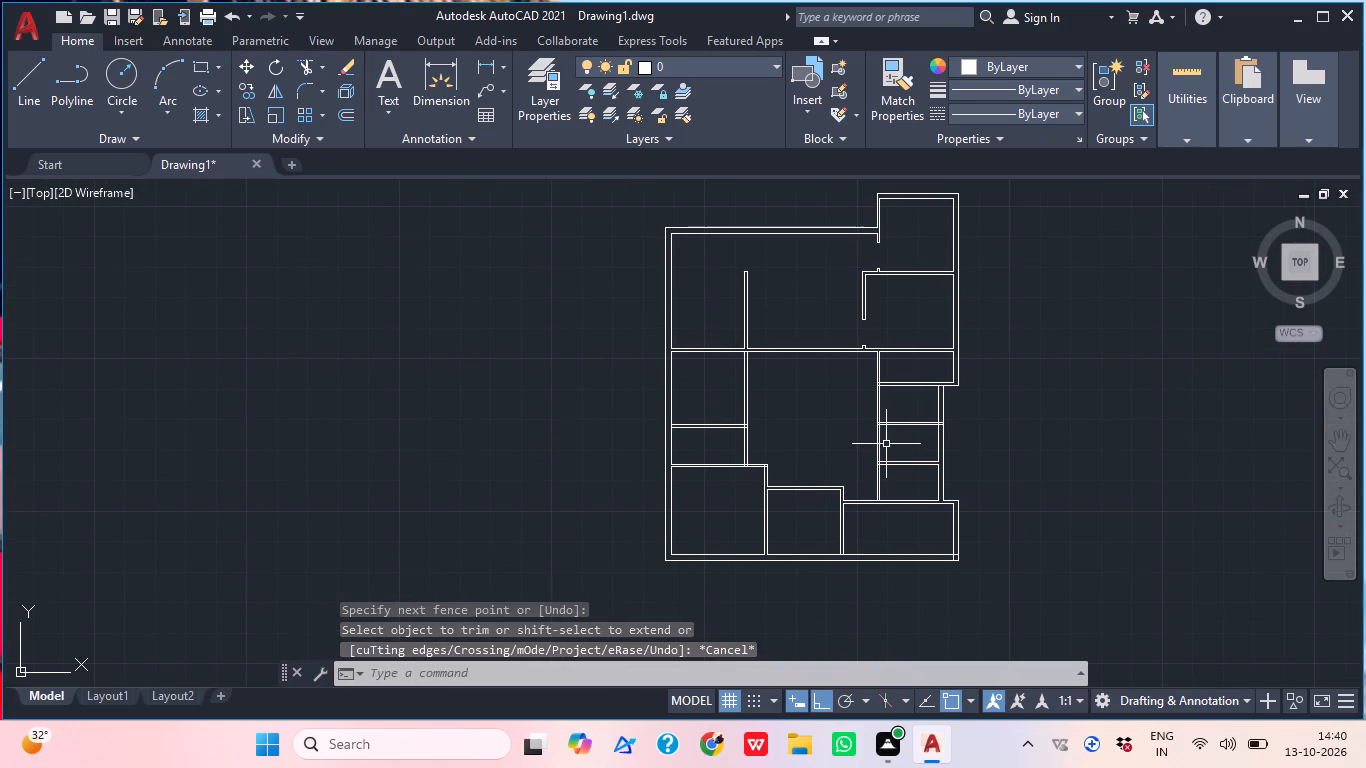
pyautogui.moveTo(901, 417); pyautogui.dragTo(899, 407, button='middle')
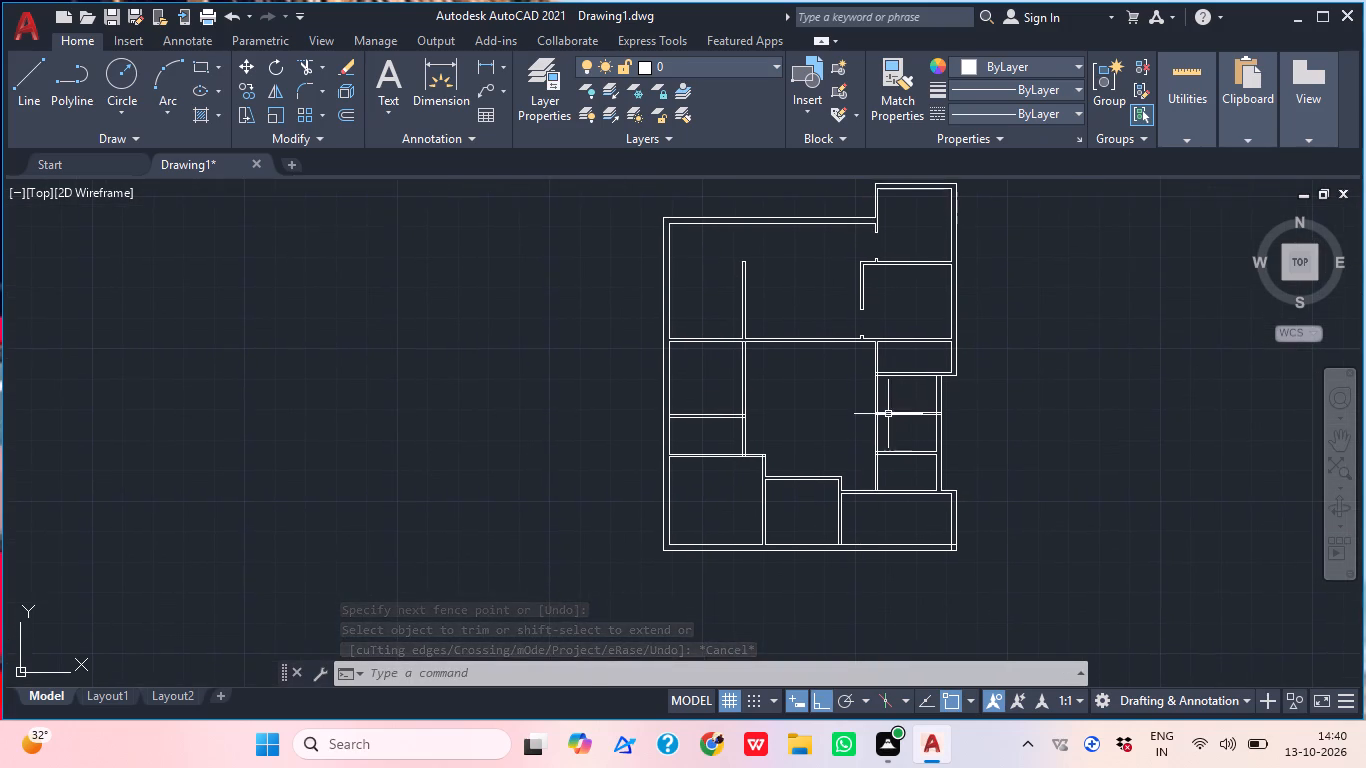
# Trim the lines crossing where the right-hand vertical partition meets the horizontal partition between the fifth and sixth right-hand rooms.
pyautogui.scroll(1, 888, 417)
pyautogui.moveTo(905, 400); pyautogui.dragTo(815, 380, button='middle')
pyautogui.scroll(1, 815, 380)
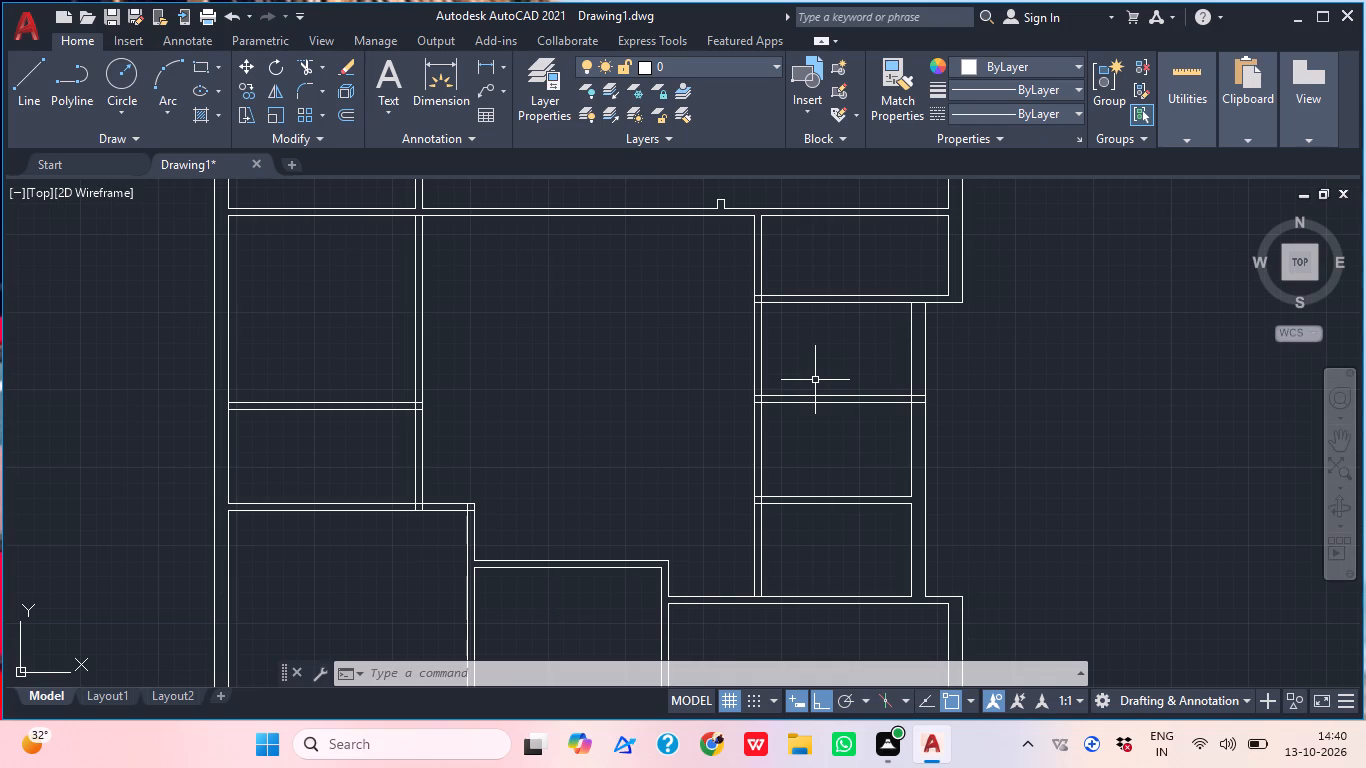
pyautogui.write('tr')
pyautogui.press('space')
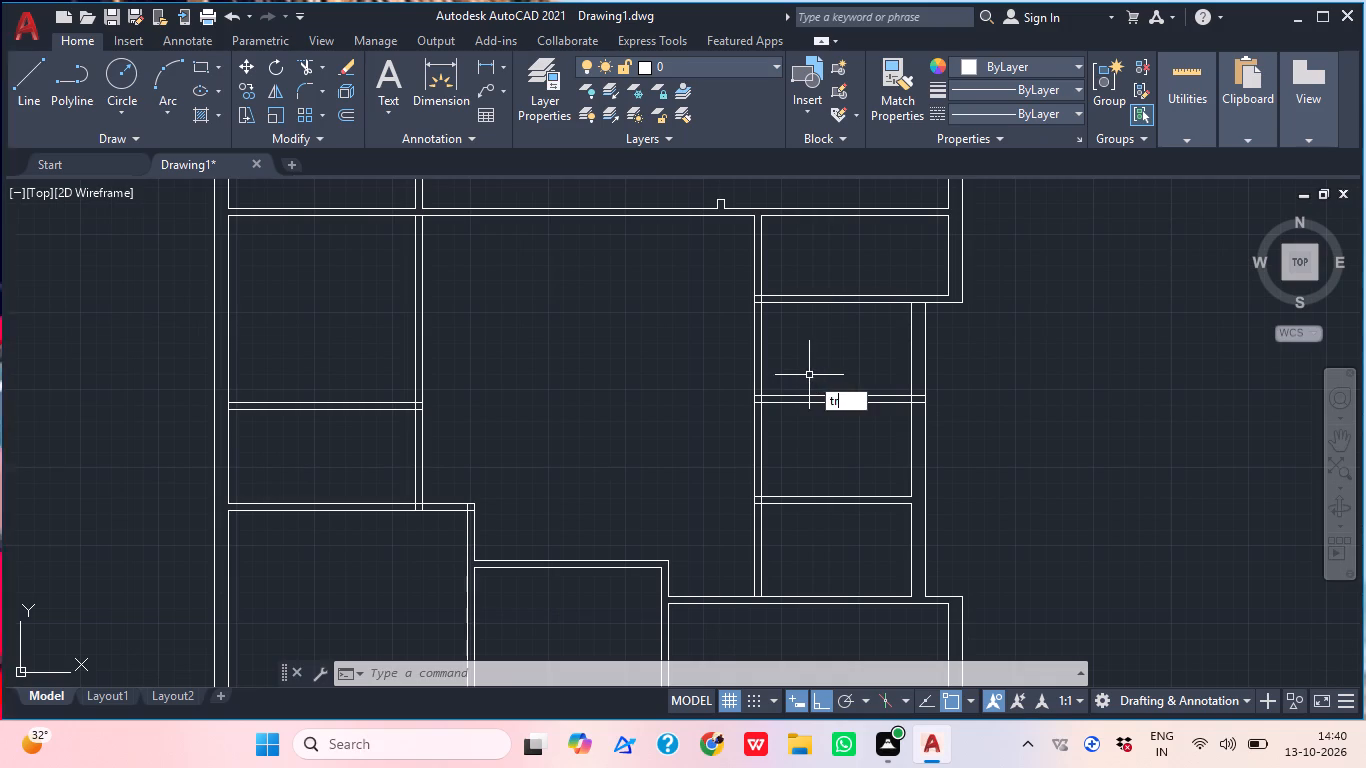
pyautogui.scroll(4, 769, 509)
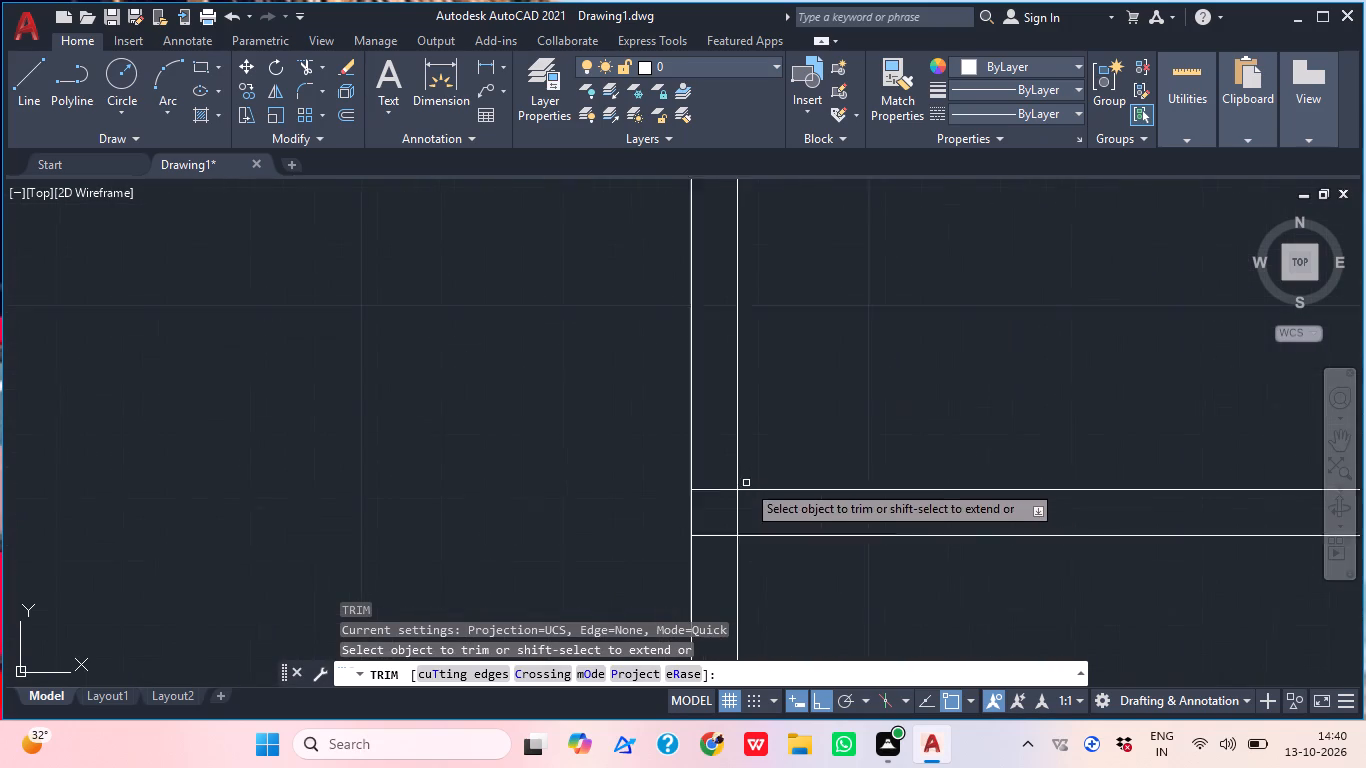
pyautogui.scroll(1, 746, 483)
pyautogui.click(763, 536)
pyautogui.click(712, 491)
pyautogui.click(726, 555)
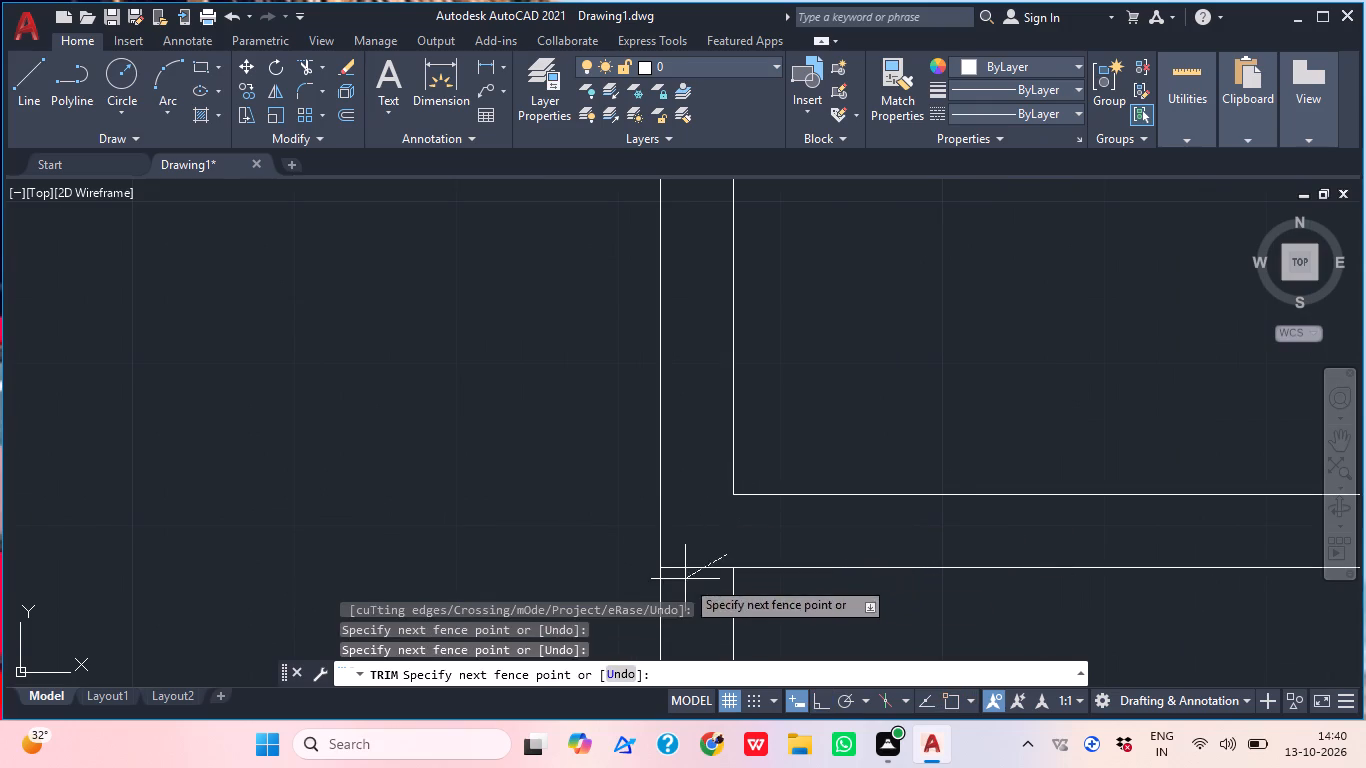
pyautogui.click(685, 579)
# Trim the lines crossing where the vertical partition meets the horizontal partition between the fourth and fifth right-hand rooms.
pyautogui.scroll(-3, 699, 474)
pyautogui.moveTo(713, 352); pyautogui.dragTo(711, 580, button='middle')
pyautogui.scroll(3, 709, 442)
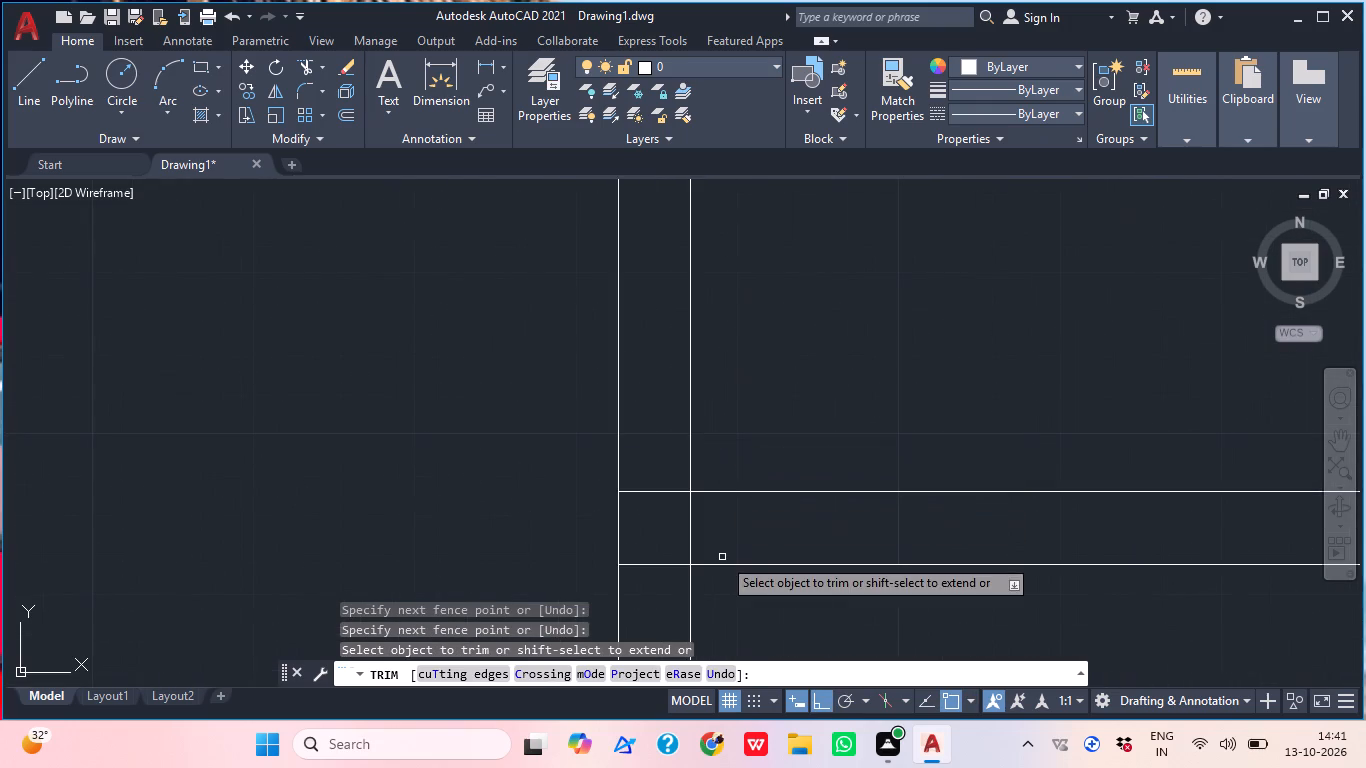
pyautogui.click(722, 557)
pyautogui.click(660, 471)
pyautogui.click(678, 528)
pyautogui.click(636, 595)
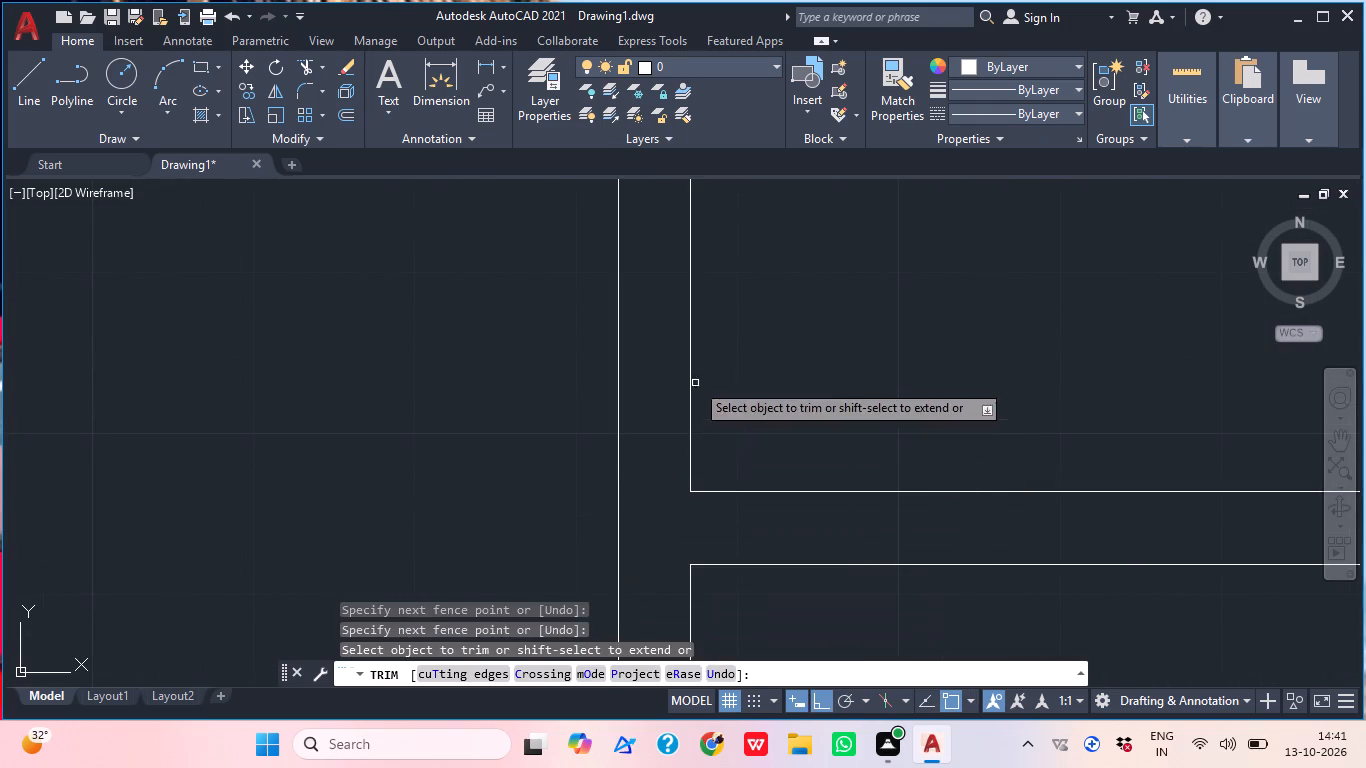
# Trim the lines crossing where the vertical partition meets the horizontal partition between the third and fourth right-hand rooms.
pyautogui.scroll(-3, 724, 328)
pyautogui.moveTo(764, 341); pyautogui.dragTo(732, 711, button='middle')
pyautogui.scroll(3, 675, 424)
pyautogui.moveTo(674, 603); pyautogui.dragTo(669, 230, button='middle')
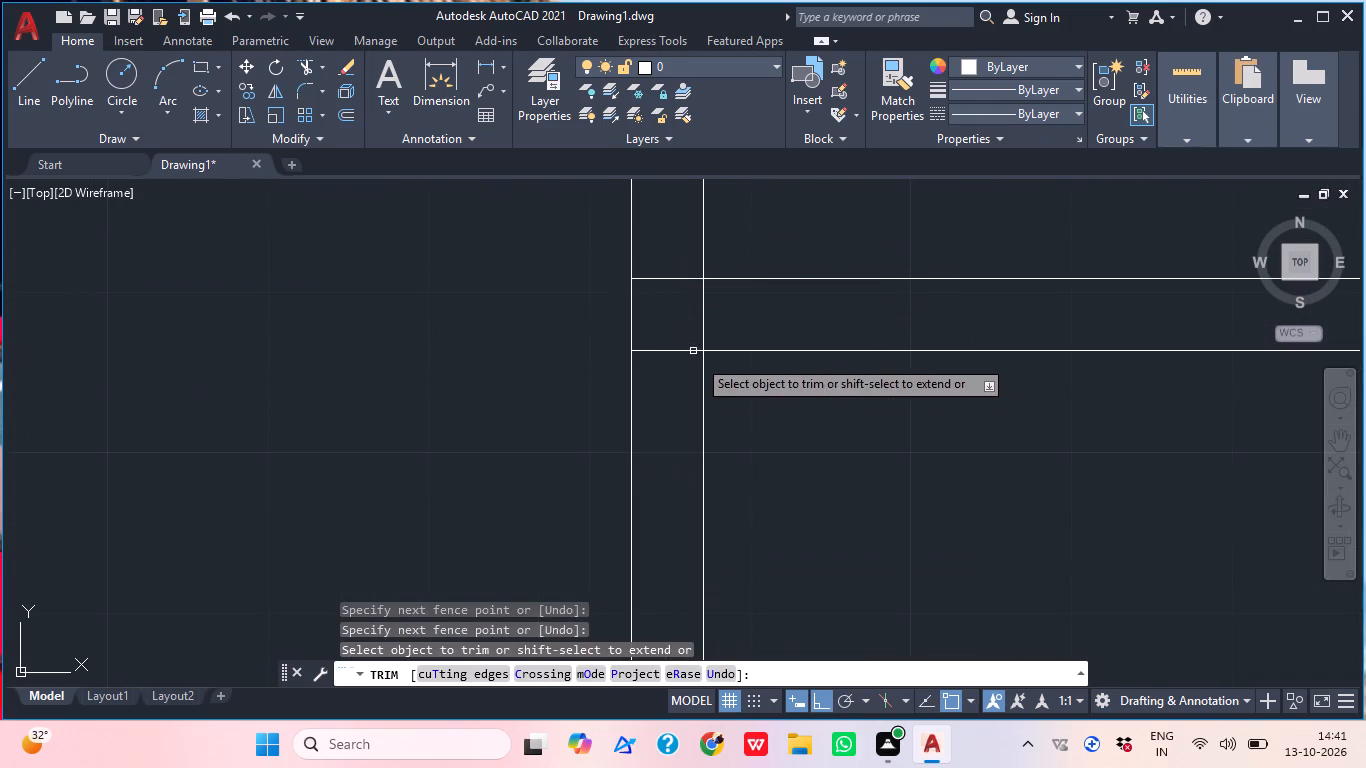
pyautogui.click(720, 326)
pyautogui.click(671, 264)
pyautogui.click(682, 350)
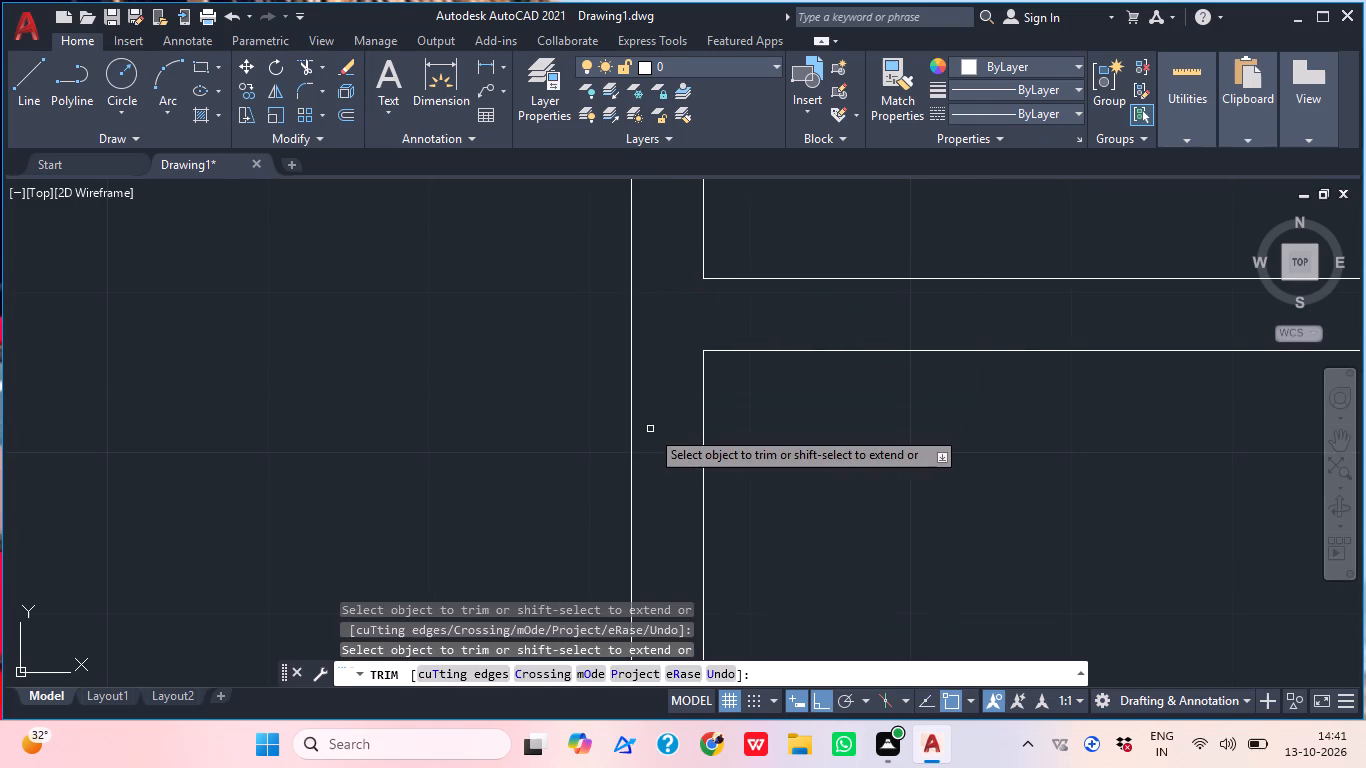
pyautogui.scroll(-2, 650, 429)
pyautogui.press('Escape')
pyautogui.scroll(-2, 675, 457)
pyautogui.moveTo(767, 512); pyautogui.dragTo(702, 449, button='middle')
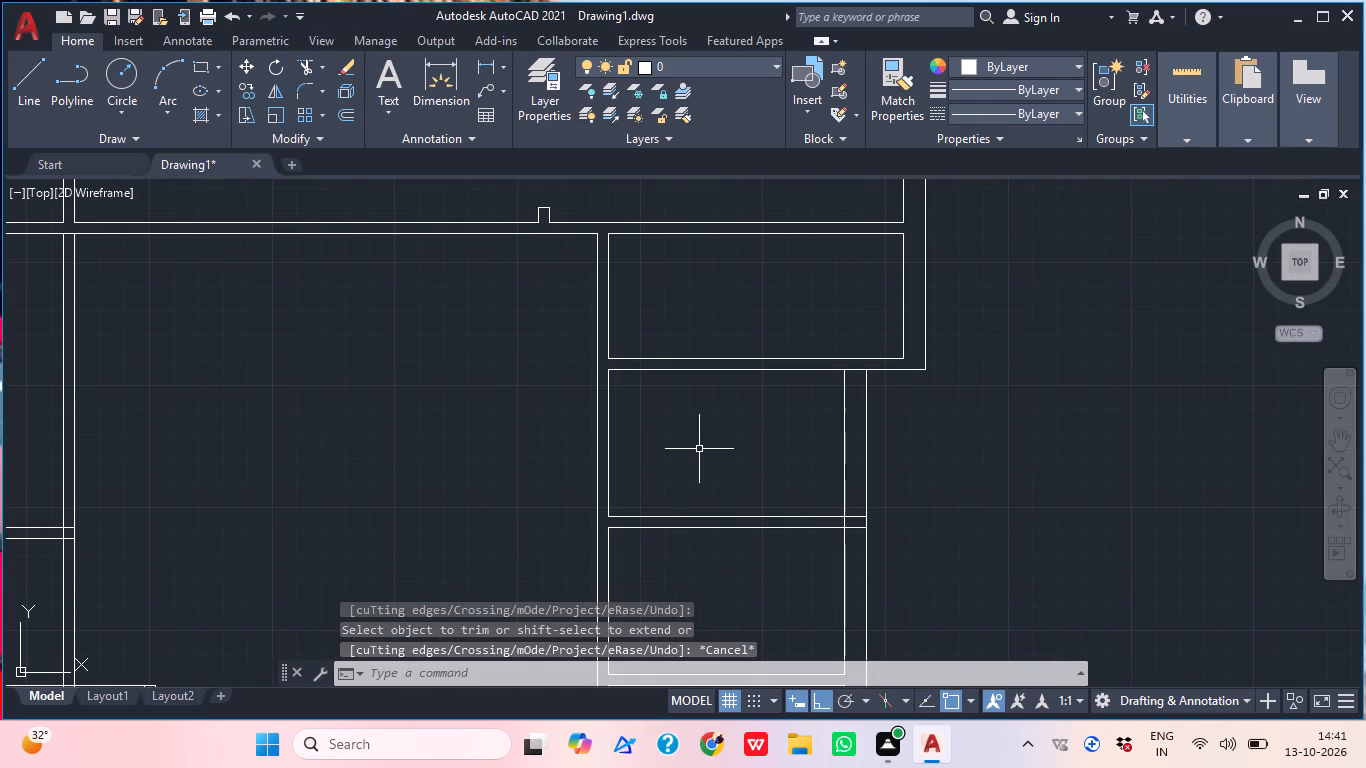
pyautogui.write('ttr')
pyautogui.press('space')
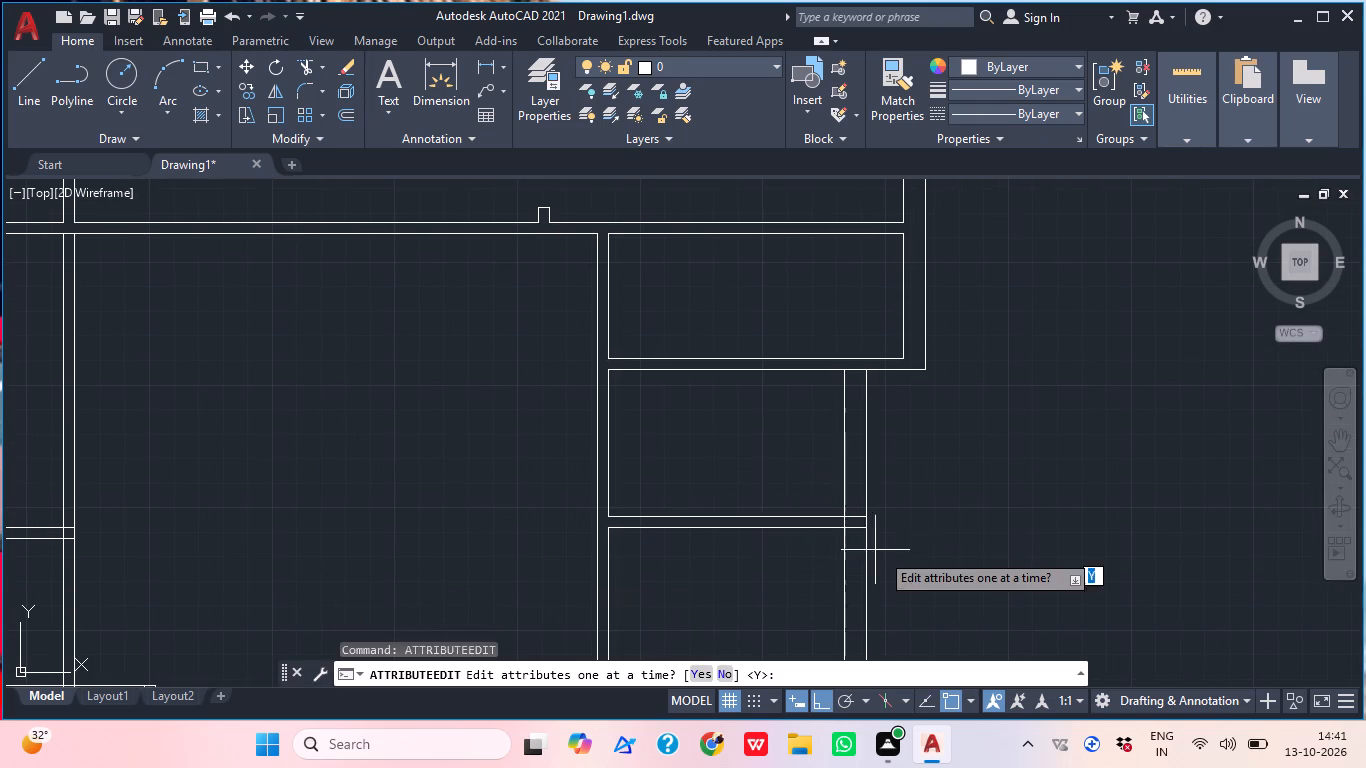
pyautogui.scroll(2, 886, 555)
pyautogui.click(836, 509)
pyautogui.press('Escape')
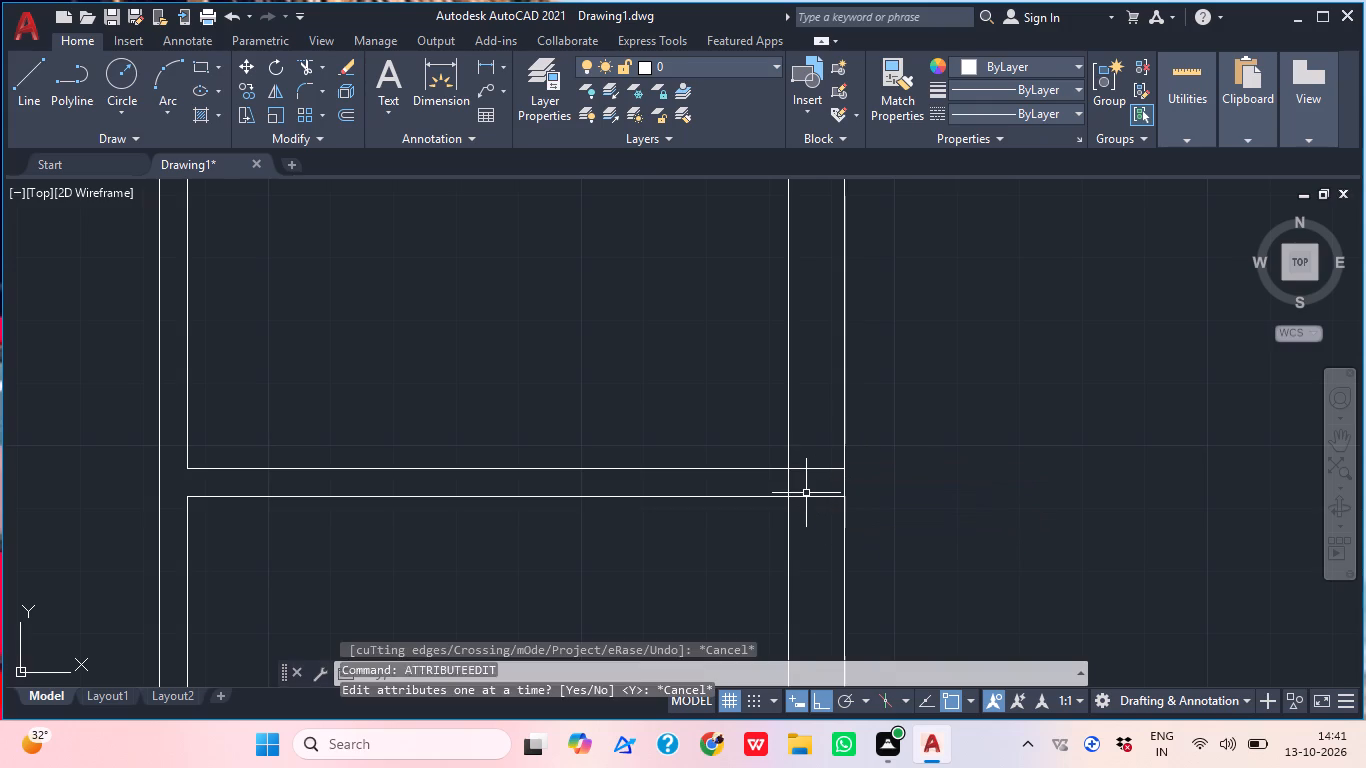
# Trim the ends of the partition between the fourth and fifth right-hand rooms where they cross the outer wall's thickness.
pyautogui.write('tr')
pyautogui.press('space')
pyautogui.click(812, 496)
pyautogui.click(802, 464)
pyautogui.click(810, 505)
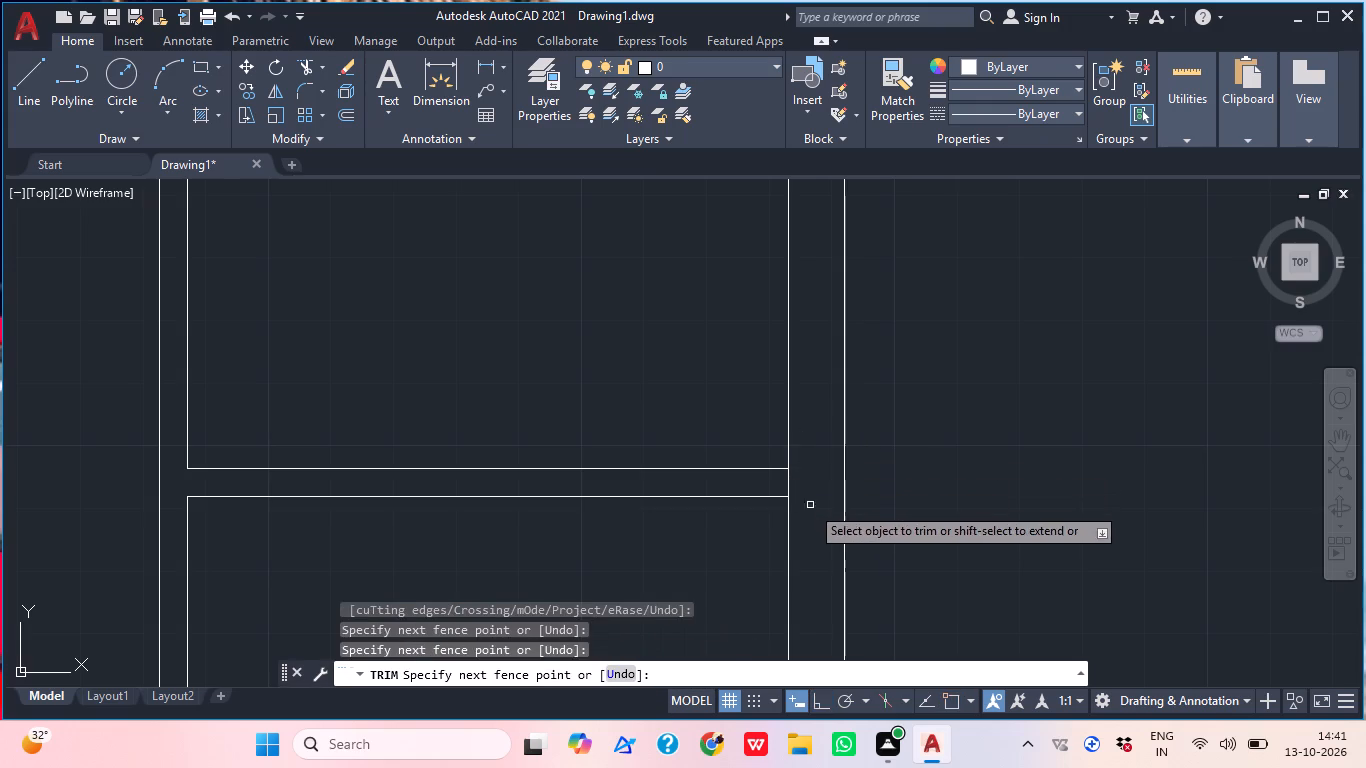
pyautogui.click(803, 496)
pyautogui.click(782, 485)
pyautogui.scroll(-2, 807, 474)
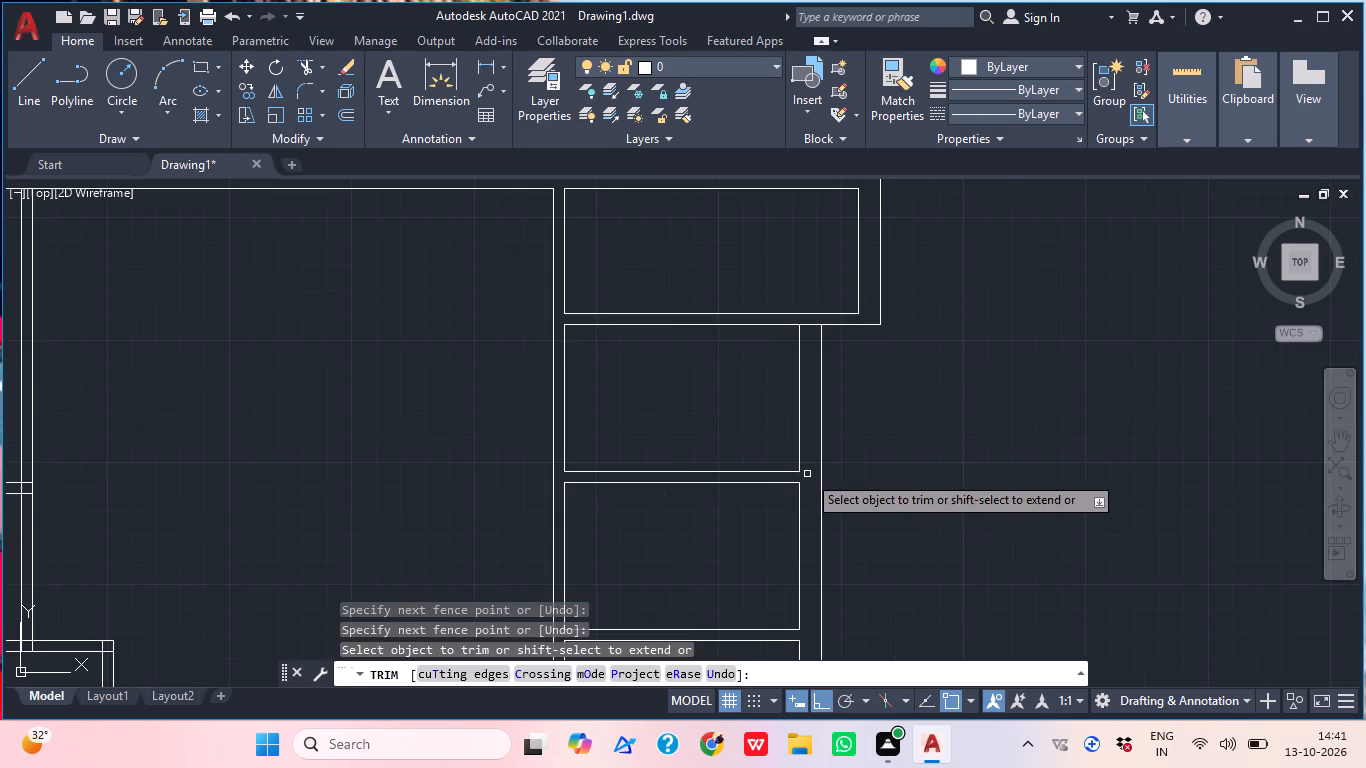
pyautogui.press('Escape')
# Trim the wall line closing the vertical partition's lower end, where it meets the top wall of the bottom-right room.
pyautogui.moveTo(843, 558); pyautogui.dragTo(840, 450, button='middle')
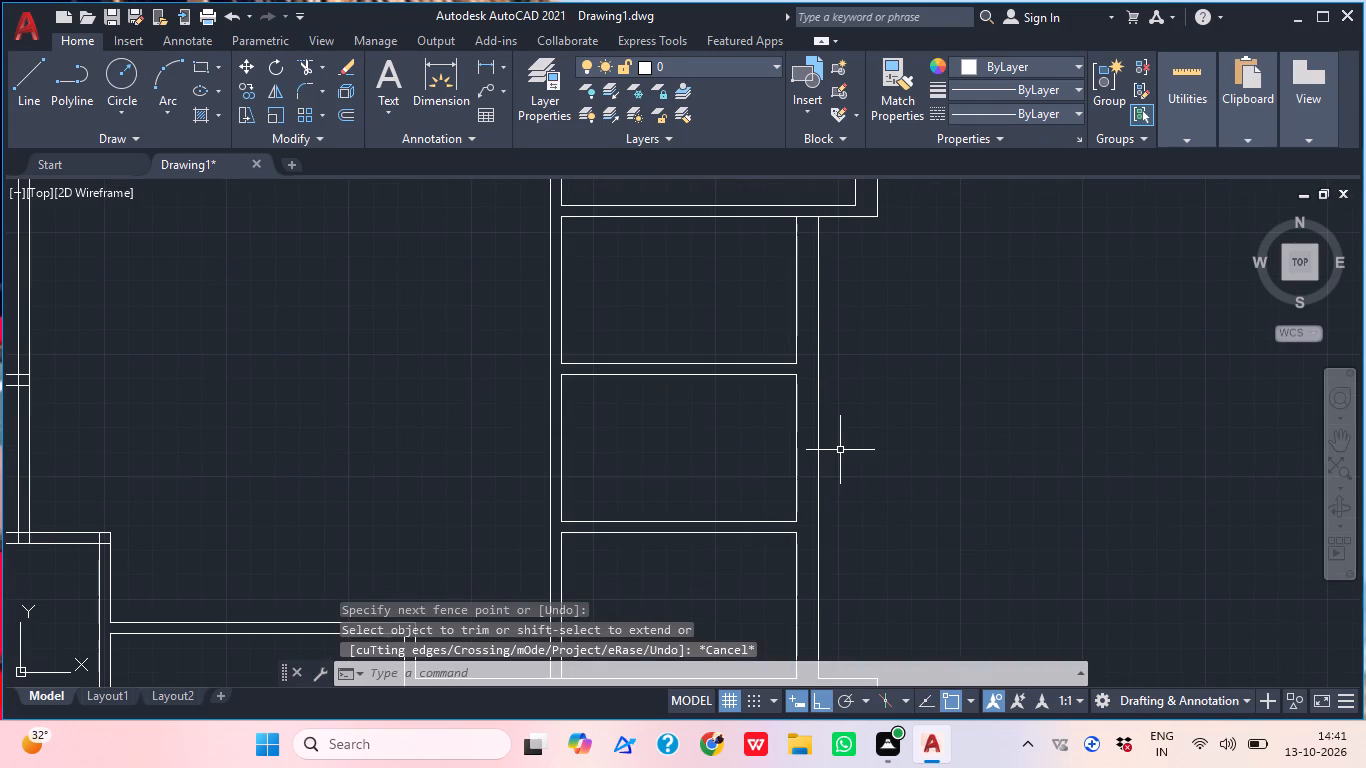
pyautogui.moveTo(841, 366); pyautogui.dragTo(847, 126, button='middle')
pyautogui.scroll(-1, 847, 196)
pyautogui.moveTo(702, 382); pyautogui.dragTo(722, 468, button='middle')
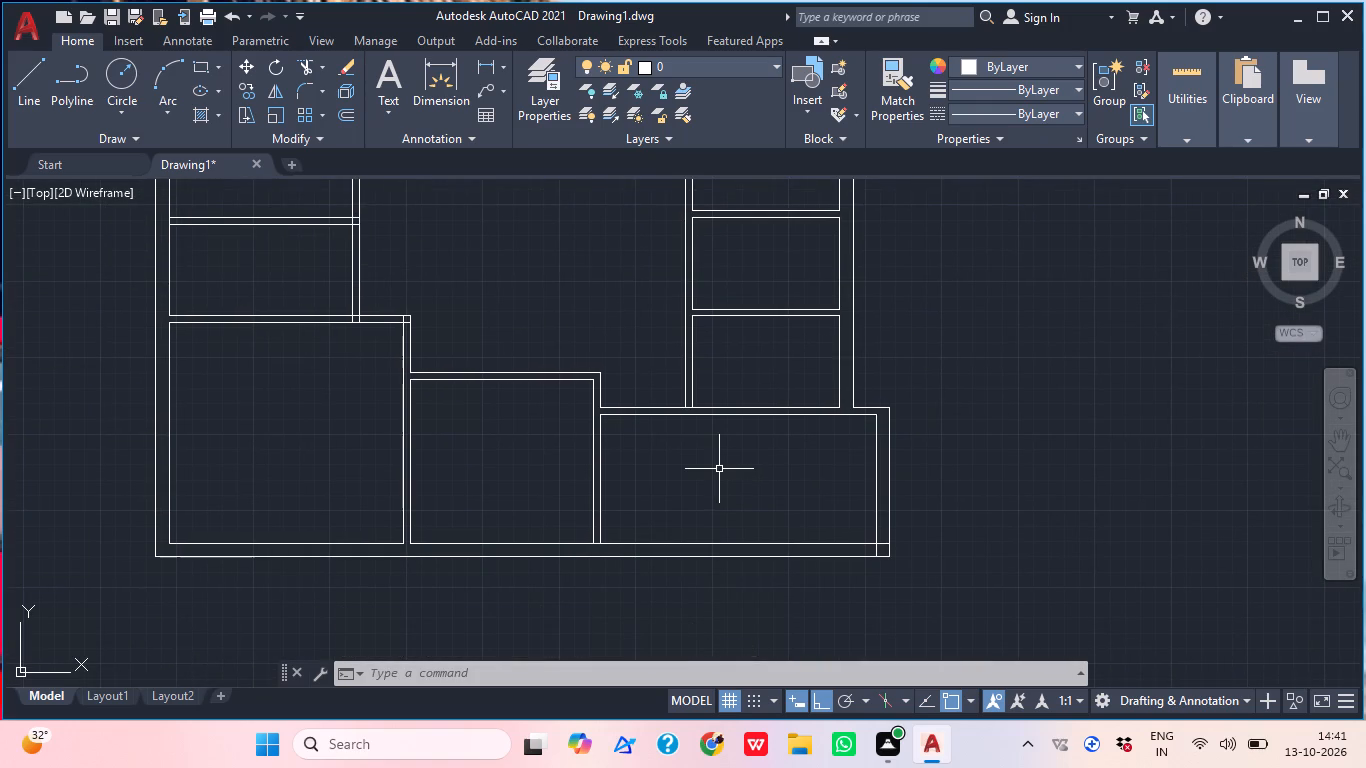
pyautogui.write('tr')
pyautogui.press('space')
pyautogui.scroll(2, 684, 415)
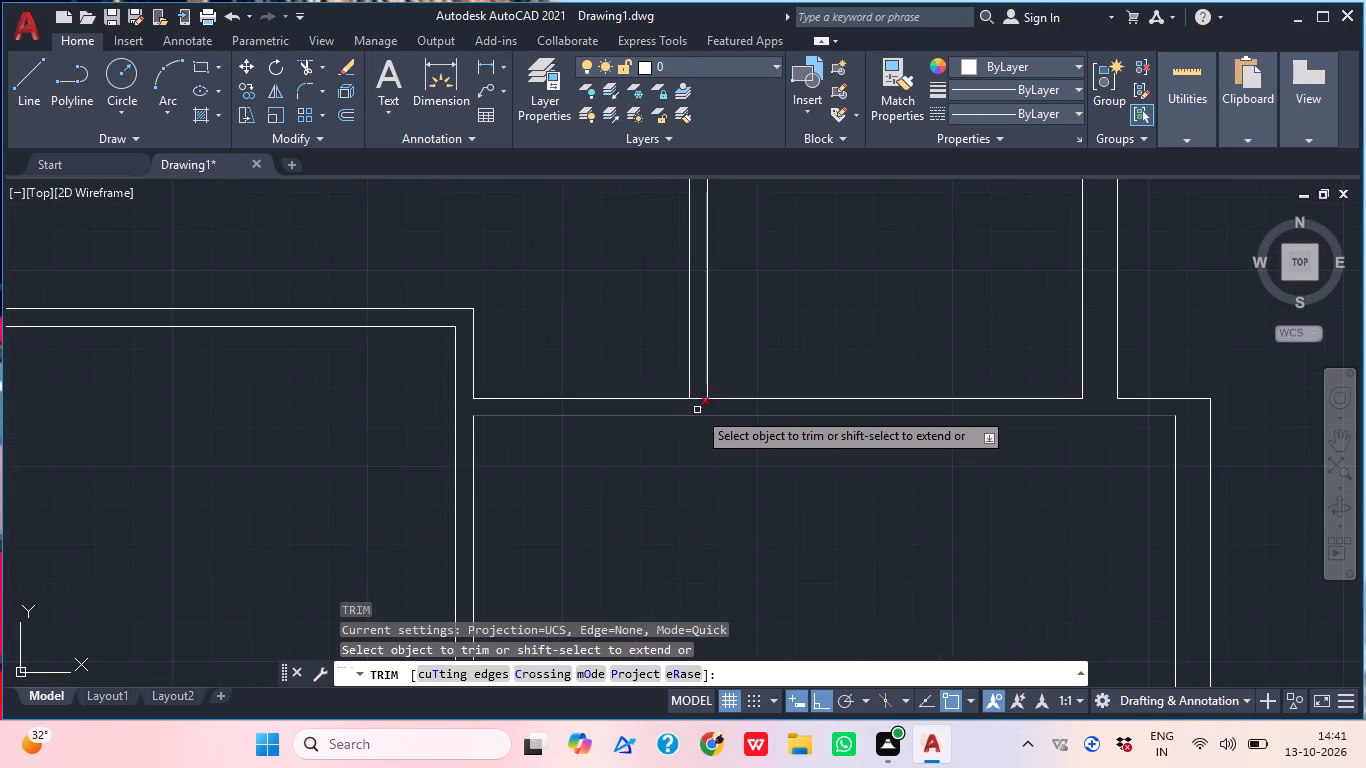
pyautogui.scroll(1, 697, 410)
pyautogui.click(698, 408)
pyautogui.click(697, 374)
pyautogui.press('Escape')
# Draw a door jamb line across the third right-hand room's left partition, tracked 6" above the room's bottom corner.
pyautogui.scroll(-2, 697, 374)
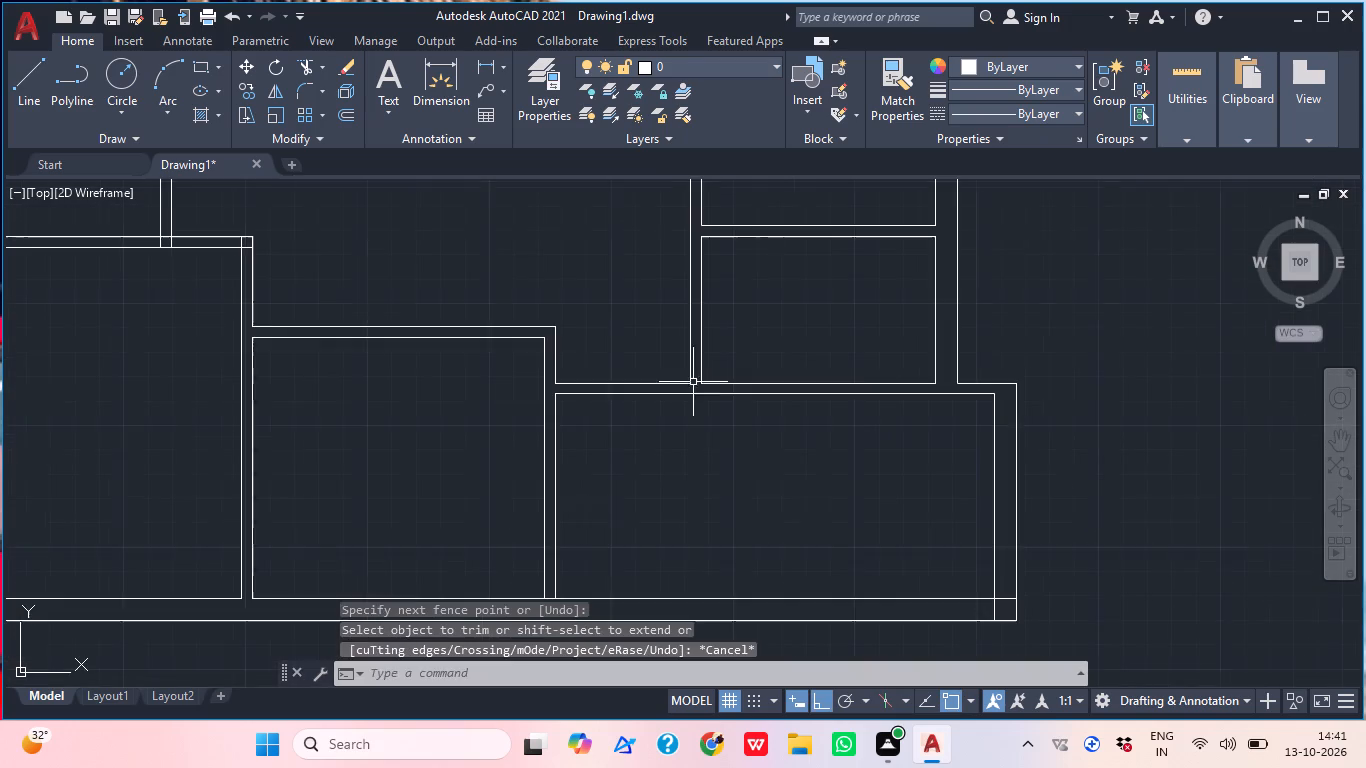
pyautogui.scroll(-1, 767, 435)
pyautogui.moveTo(781, 467); pyautogui.dragTo(754, 709, button='middle')
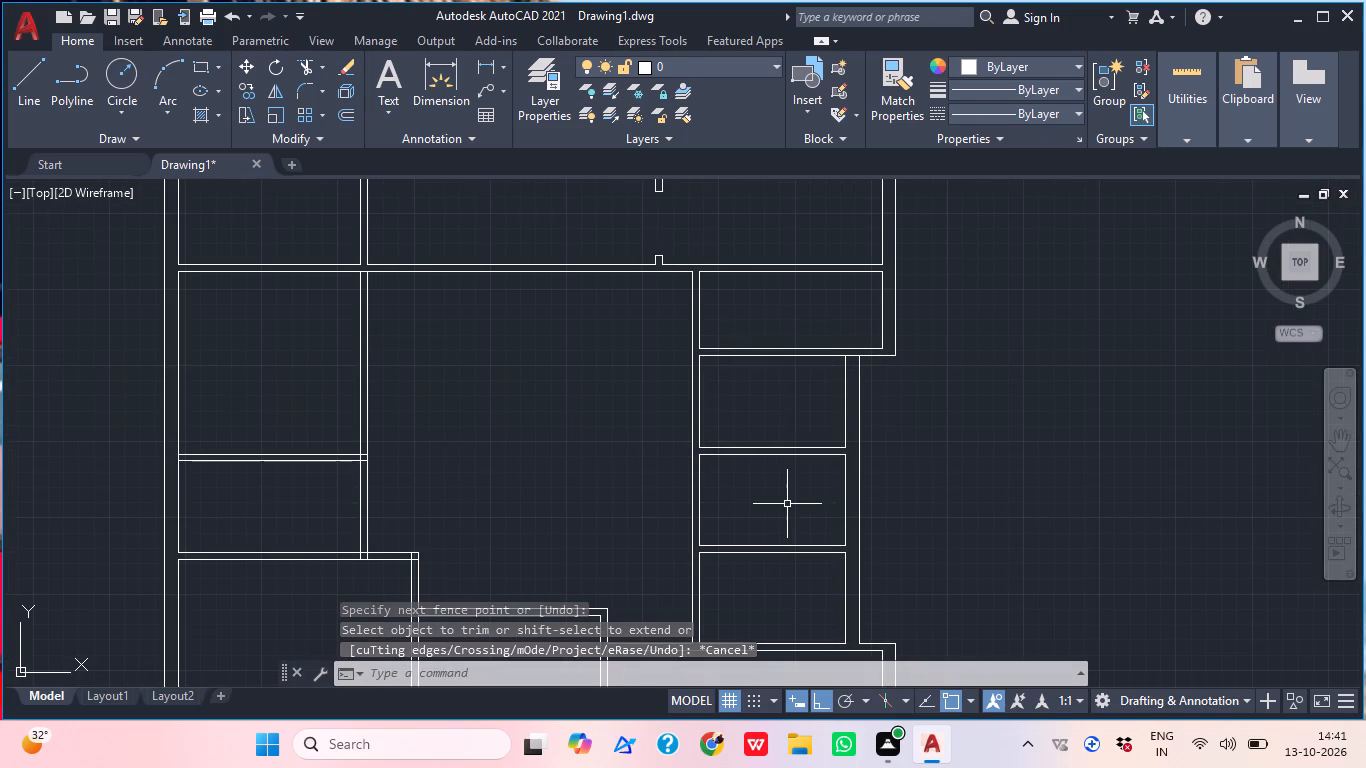
pyautogui.scroll(1, 751, 314)
pyautogui.moveTo(723, 414); pyautogui.dragTo(773, 481, button='middle')
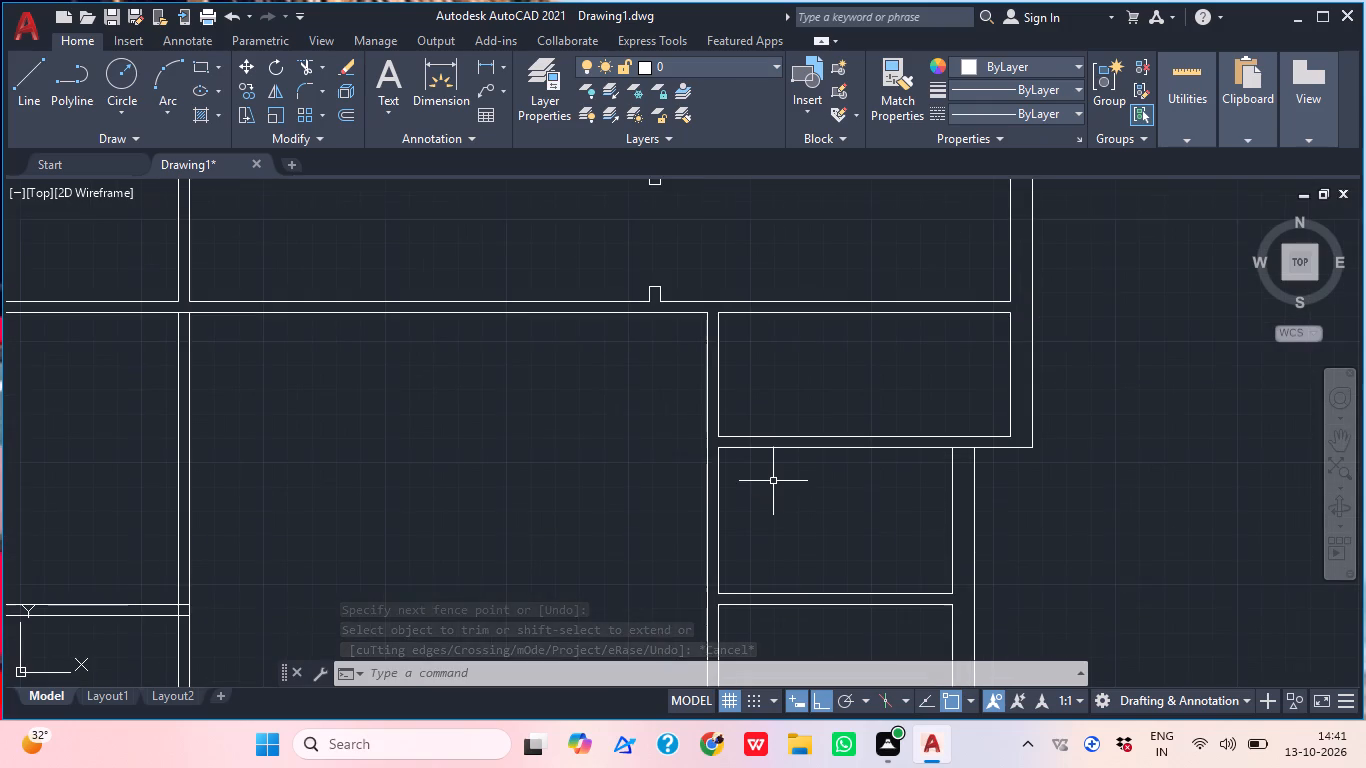
pyautogui.write('l')
pyautogui.press('space')
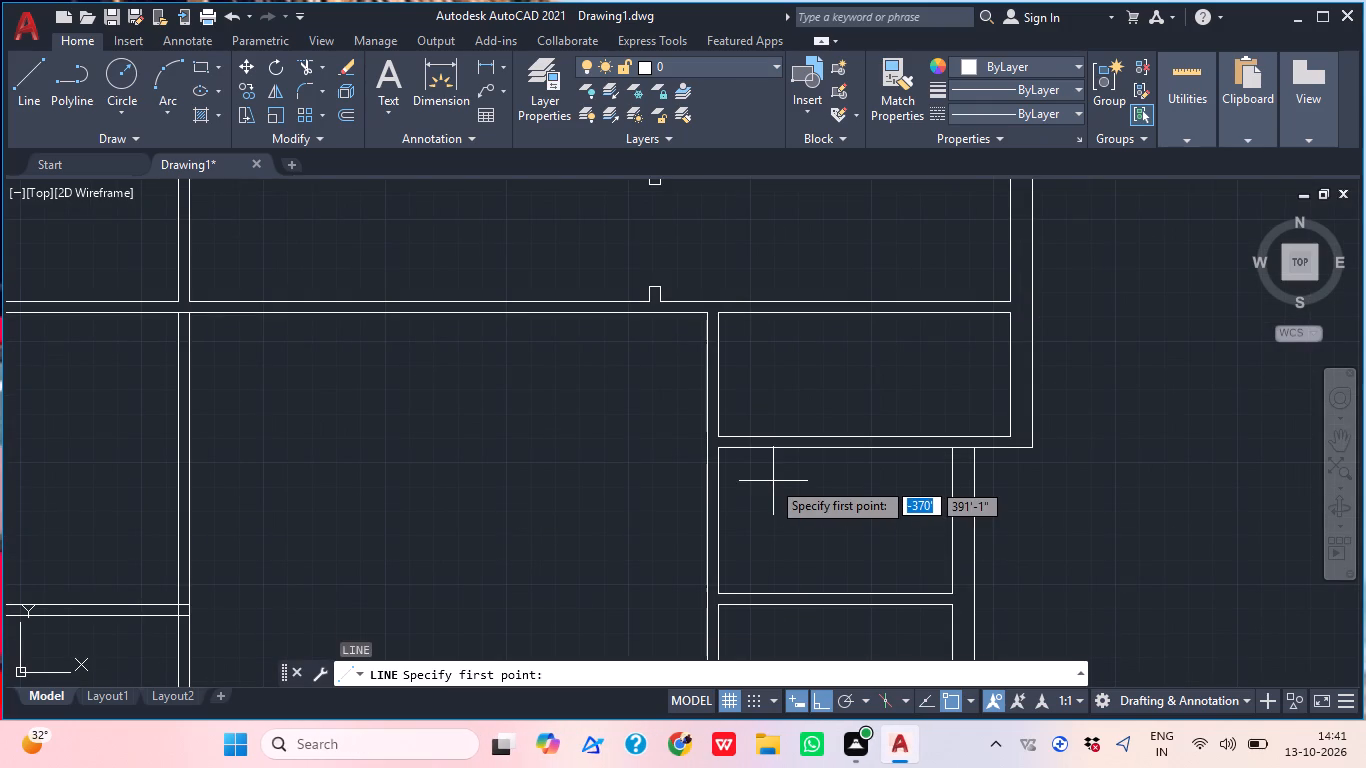
pyautogui.write('tk')
pyautogui.press('space')
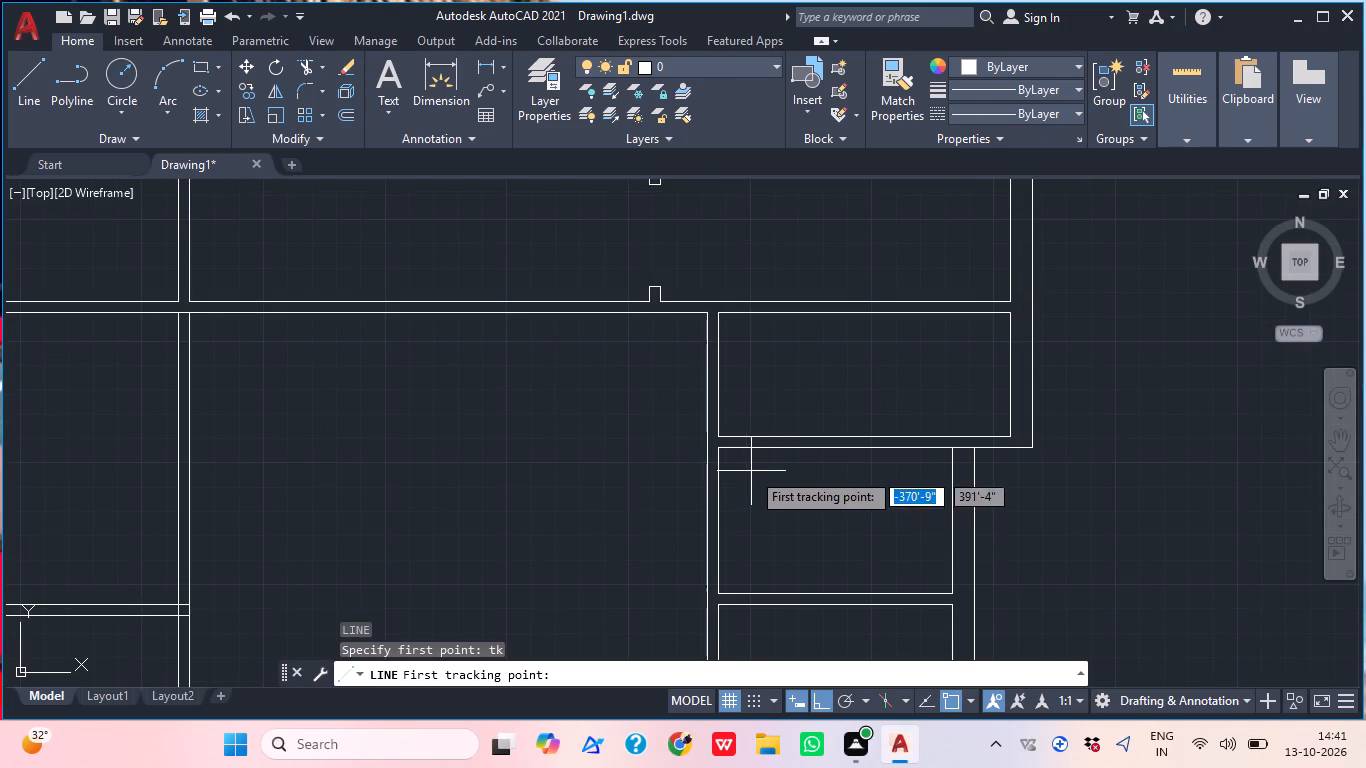
pyautogui.scroll(2, 743, 455)
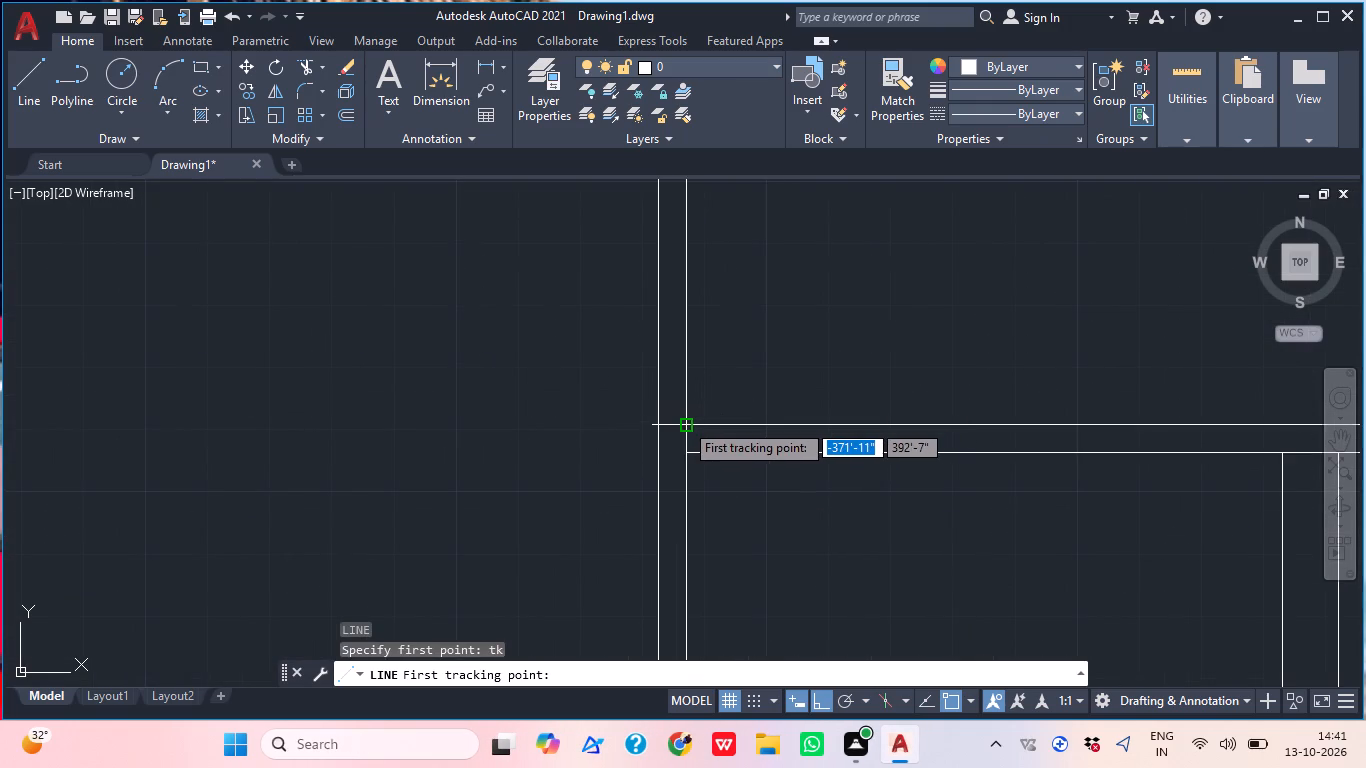
pyautogui.click(684, 422)
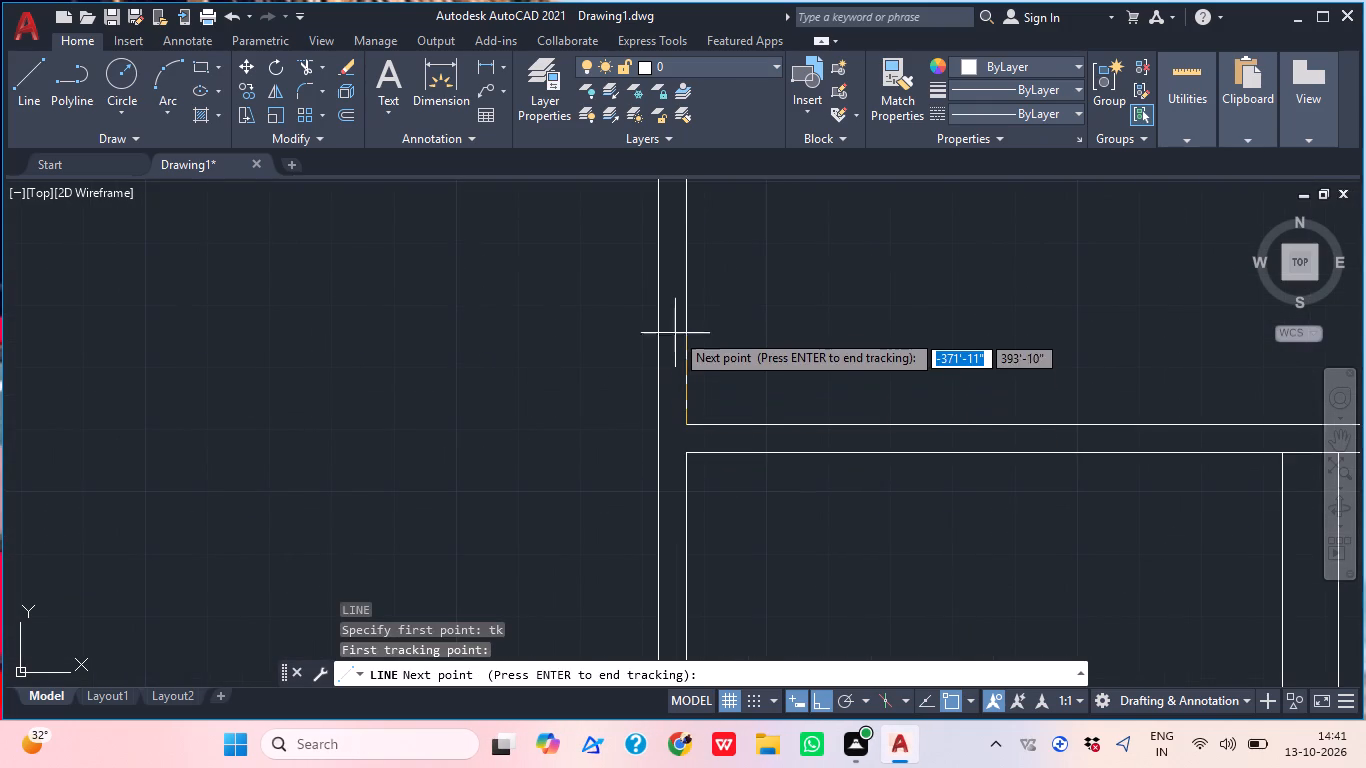
pyautogui.write('6"')
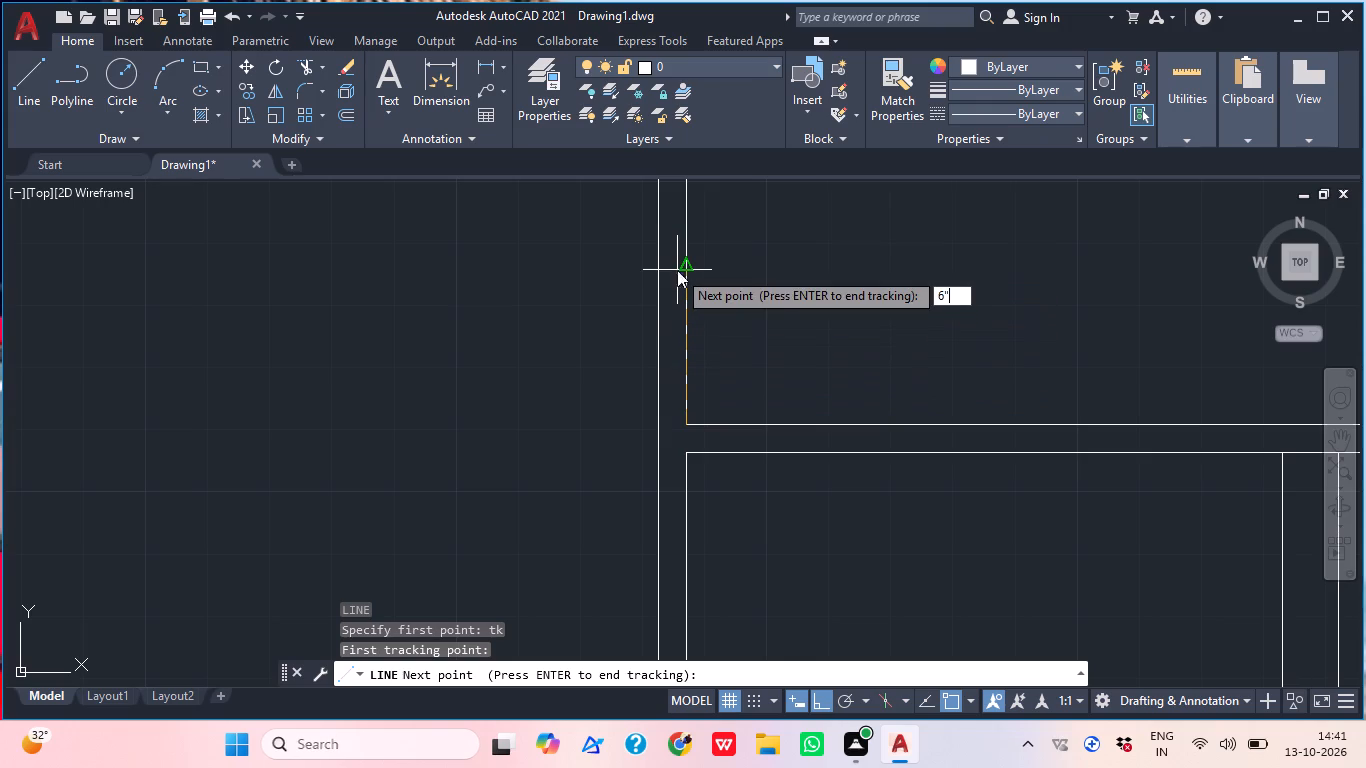
pyautogui.press('Return')
pyautogui.press('Return')
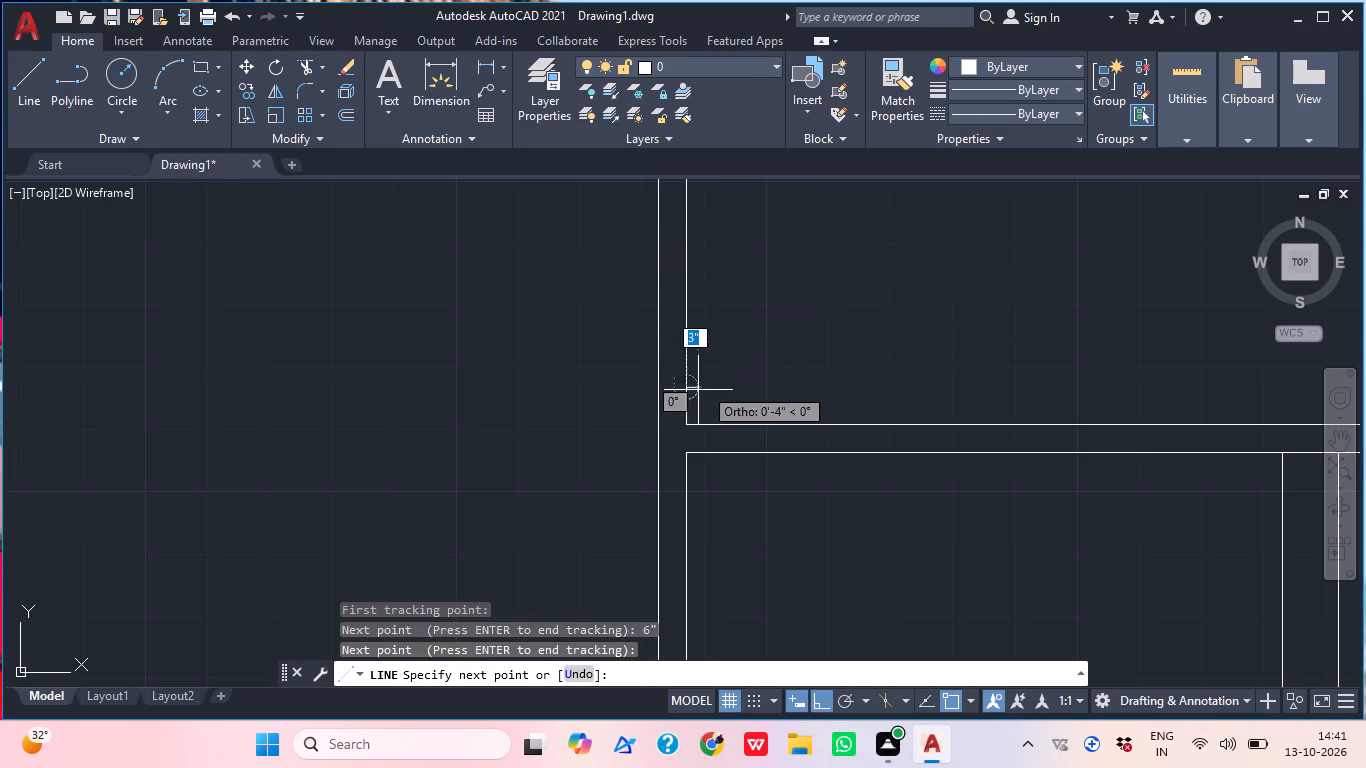
pyautogui.scroll(3, 676, 395)
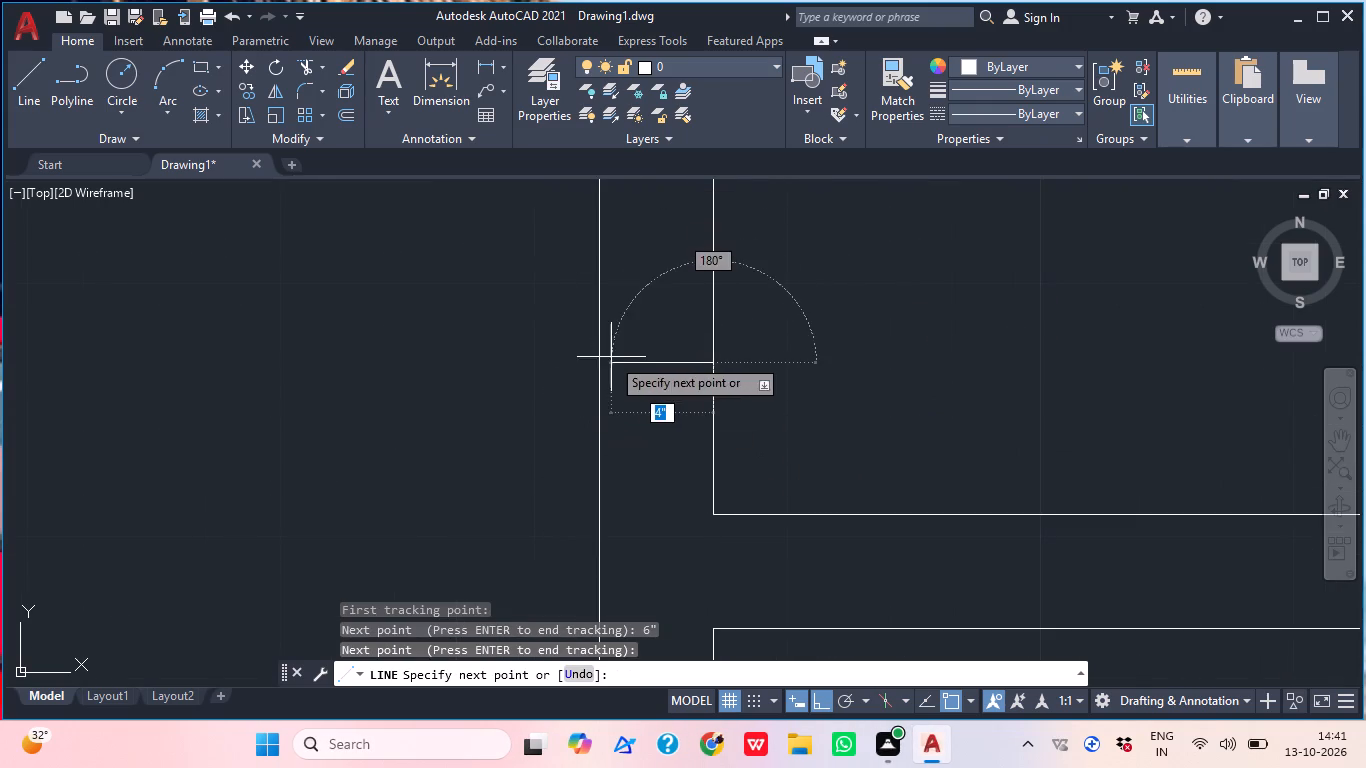
pyautogui.click(600, 357)
pyautogui.press('Escape')
# Offset the new jamb line 2'6" upward to mark the third right-hand room's door opening.
pyautogui.moveTo(707, 347); pyautogui.dragTo(728, 431, button='middle')
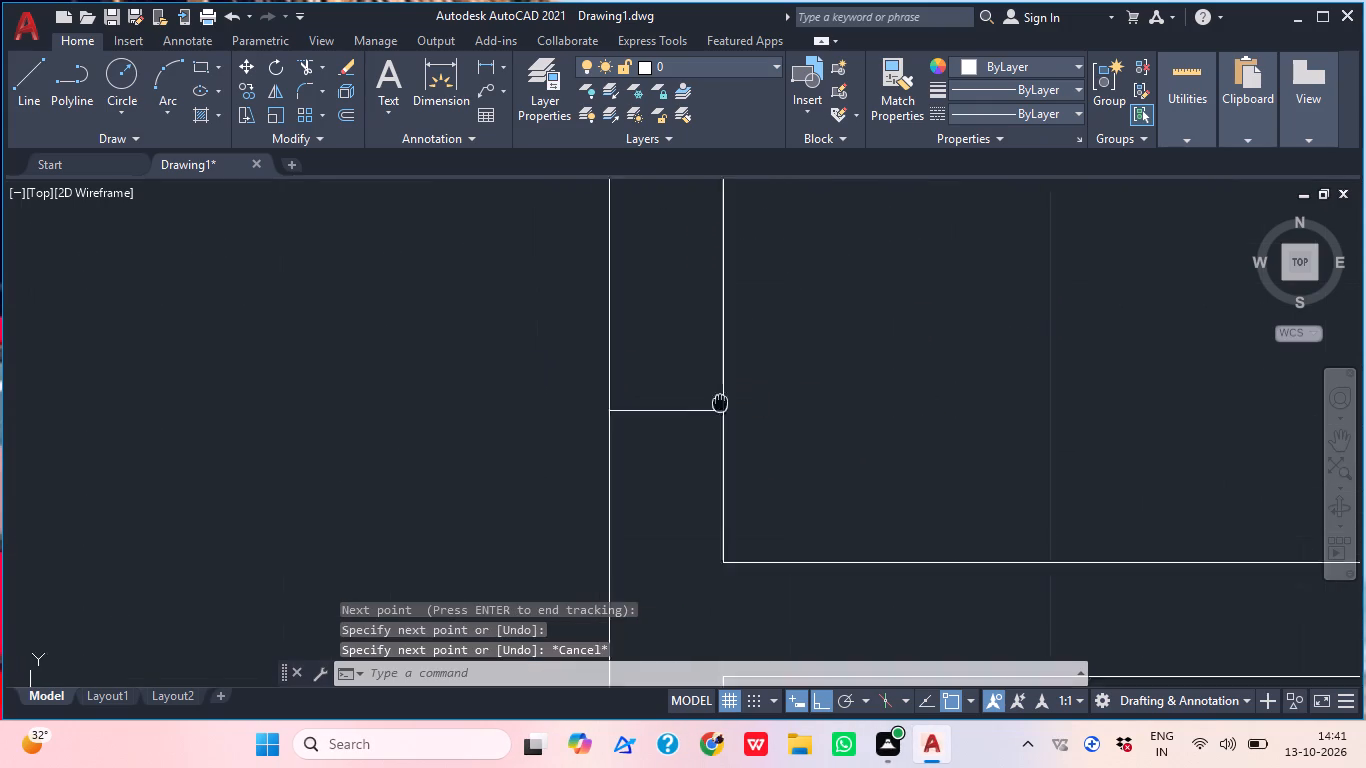
pyautogui.moveTo(728, 431); pyautogui.dragTo(723, 437, button='middle')
pyautogui.scroll(-1, 724, 435)
pyautogui.write('o')
pyautogui.press('space')
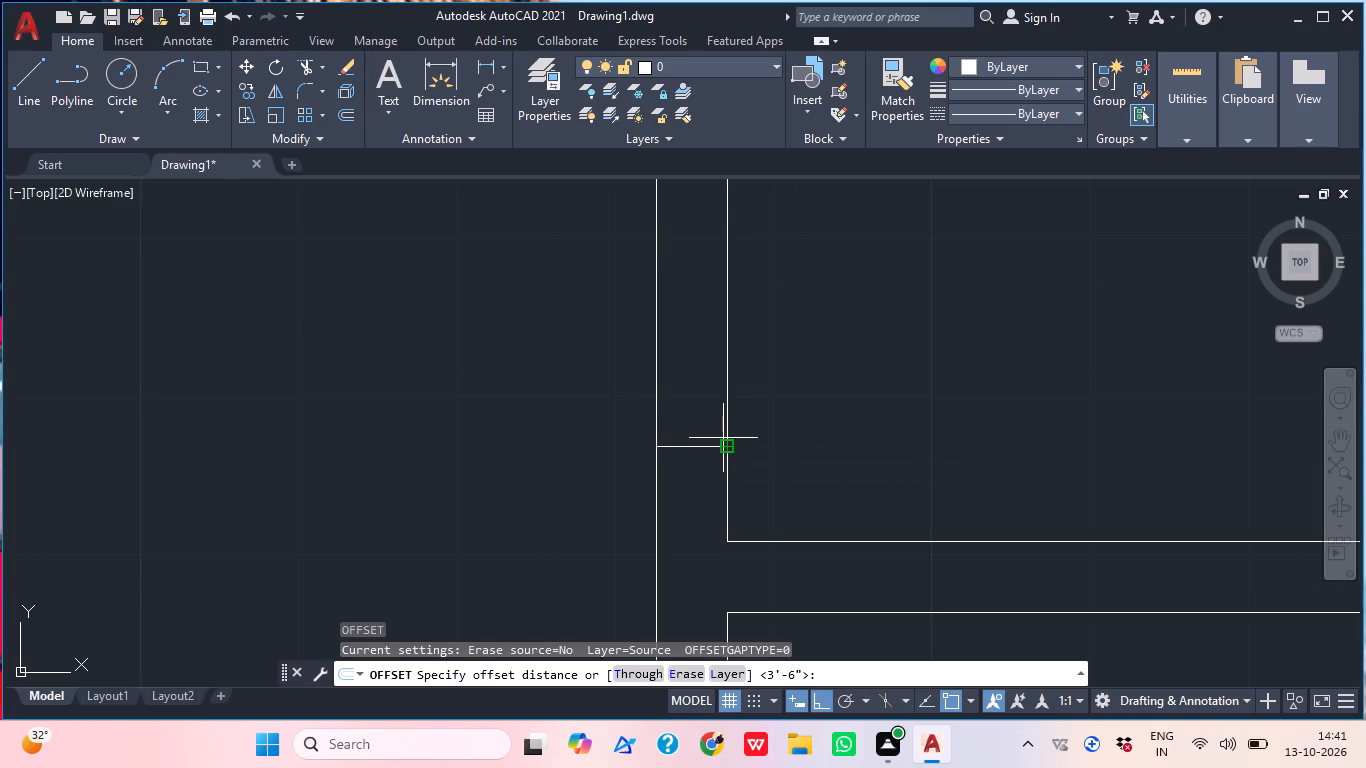
pyautogui.write("2'6")
pyautogui.hotkey('shift', '"')
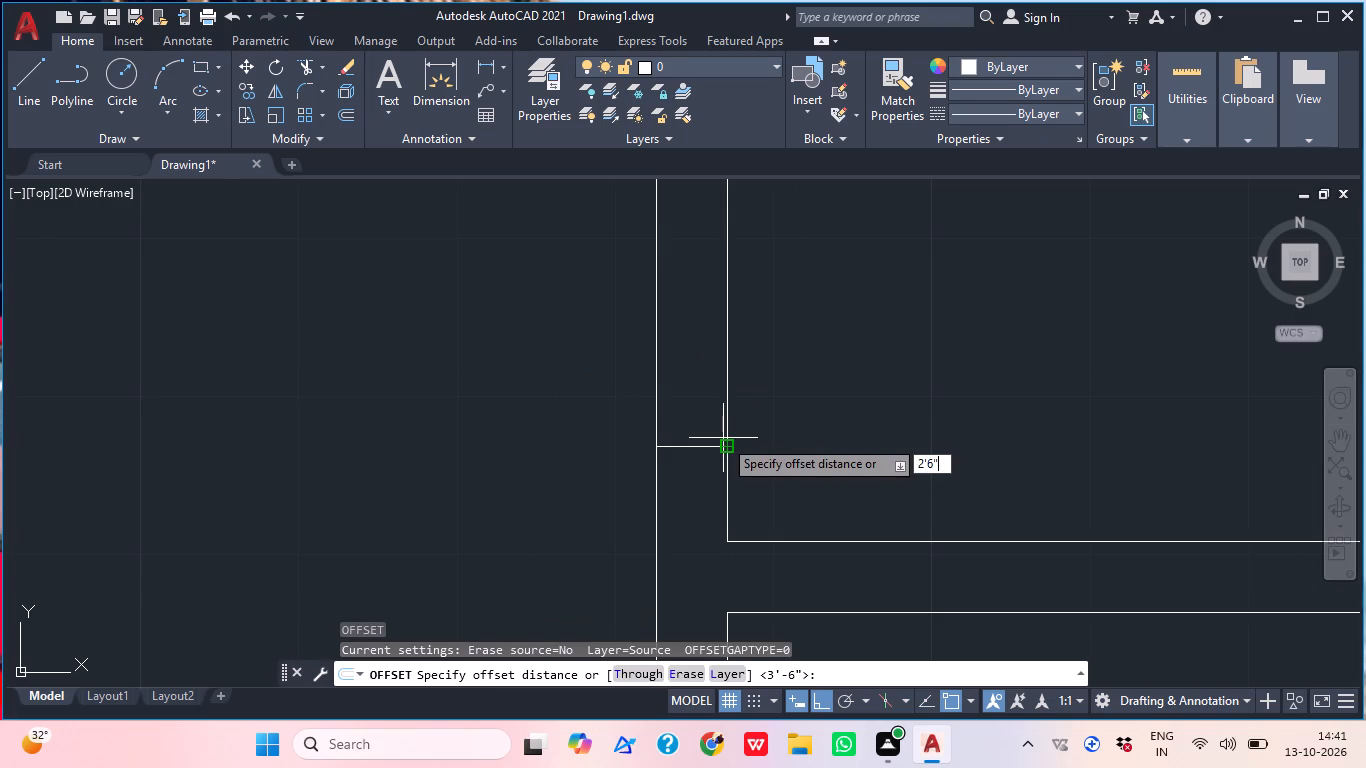
pyautogui.press('Return')
pyautogui.scroll(1, 701, 396)
pyautogui.scroll(-2, 701, 395)
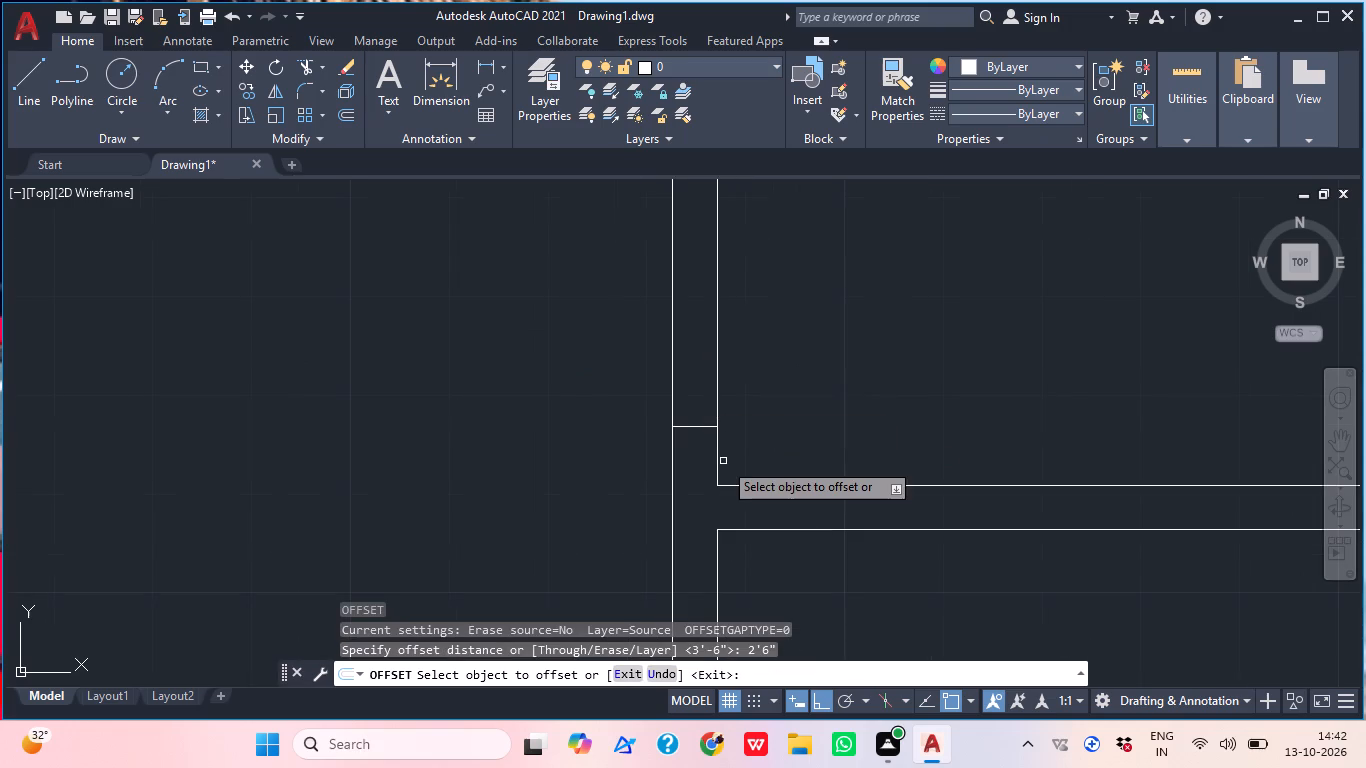
pyautogui.click(702, 428)
pyautogui.click(704, 378)
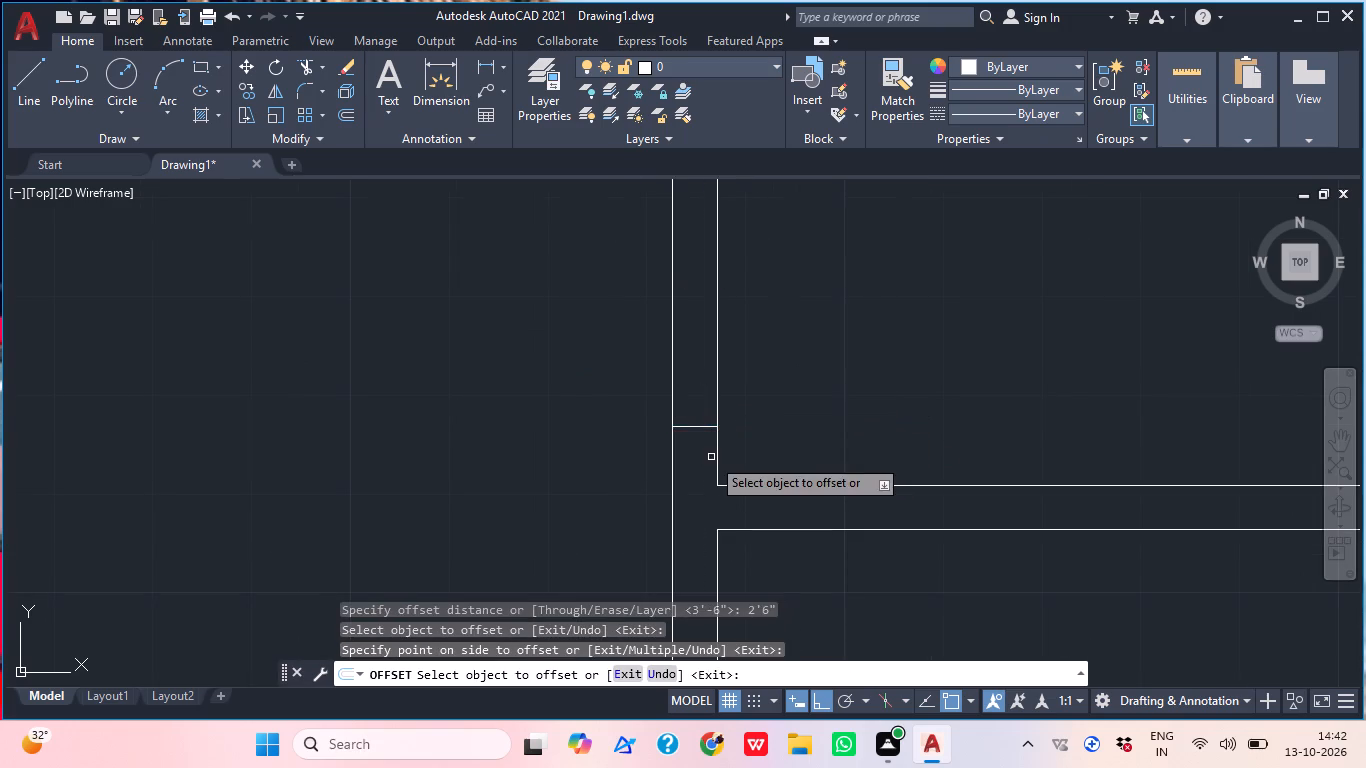
pyautogui.moveTo(715, 464); pyautogui.dragTo(697, 609, button='middle')
pyautogui.scroll(-2, 697, 609)
pyautogui.scroll(-1, 734, 520)
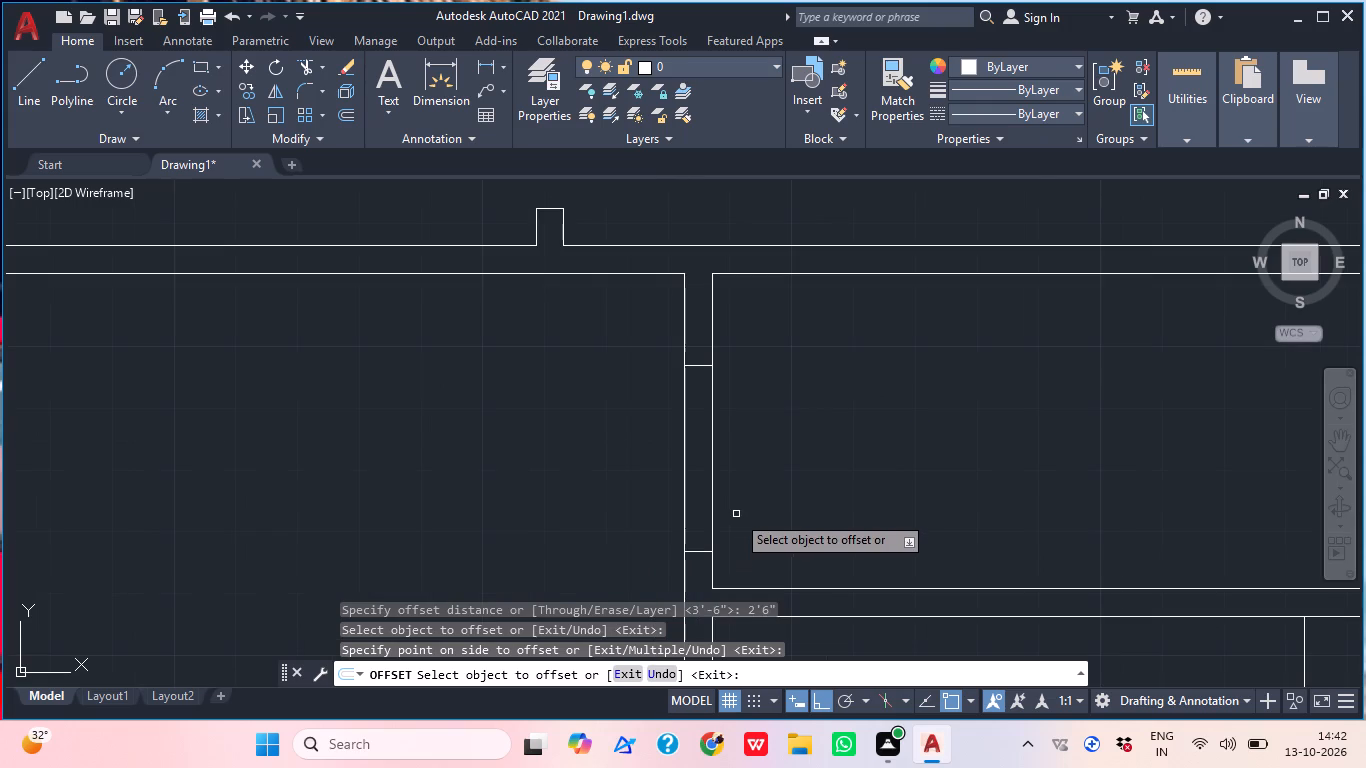
pyautogui.press('Escape')
# Trim both partition faces between the jamb lines to open the third right-hand room's doorway.
pyautogui.write('tr')
pyautogui.press('space')
pyautogui.click(777, 490)
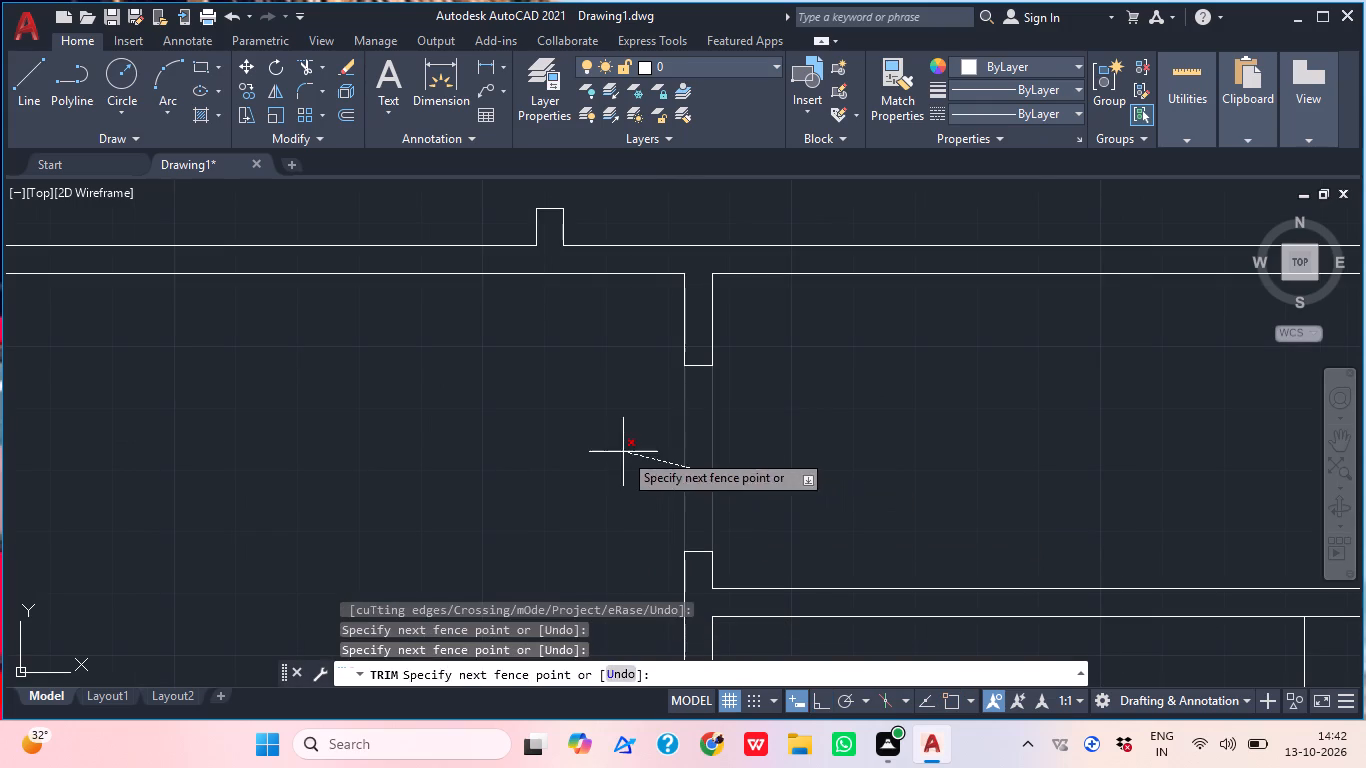
pyautogui.click(623, 452)
pyautogui.press('Escape')
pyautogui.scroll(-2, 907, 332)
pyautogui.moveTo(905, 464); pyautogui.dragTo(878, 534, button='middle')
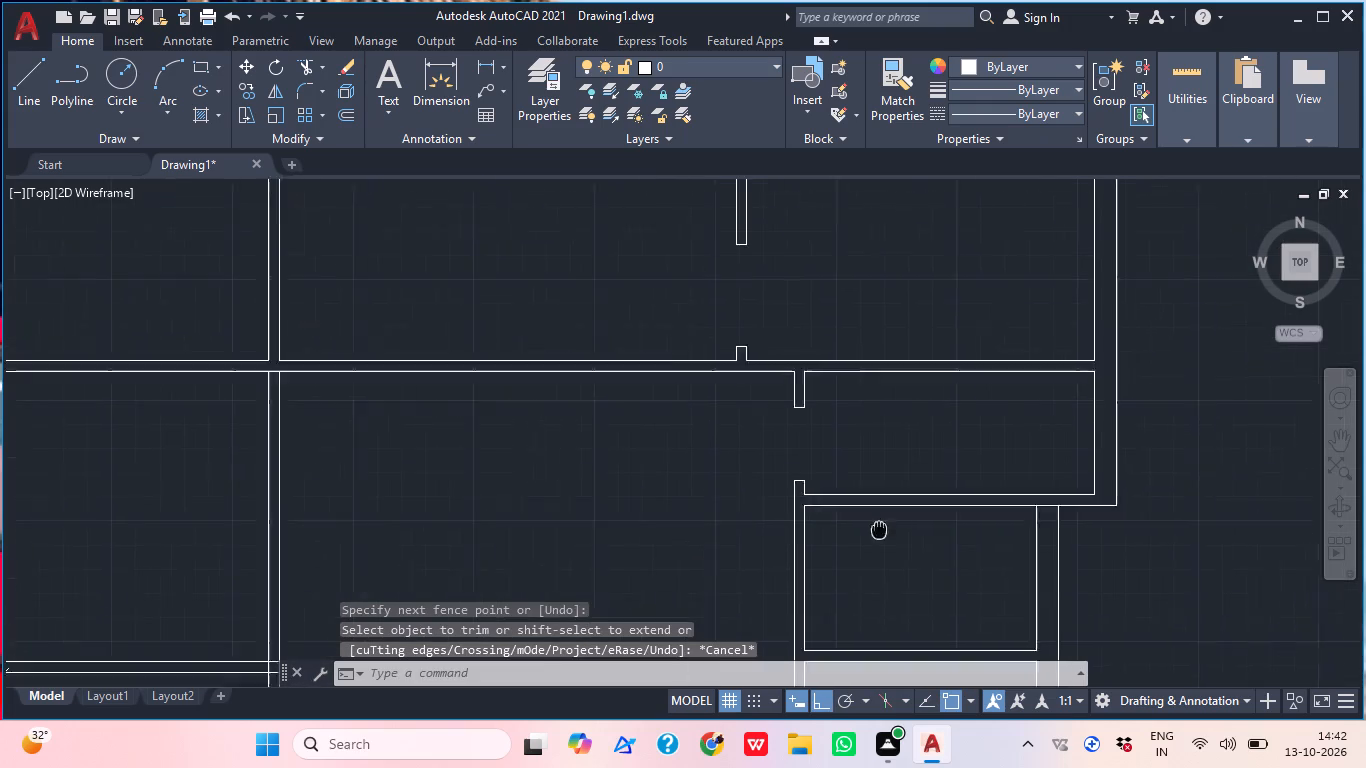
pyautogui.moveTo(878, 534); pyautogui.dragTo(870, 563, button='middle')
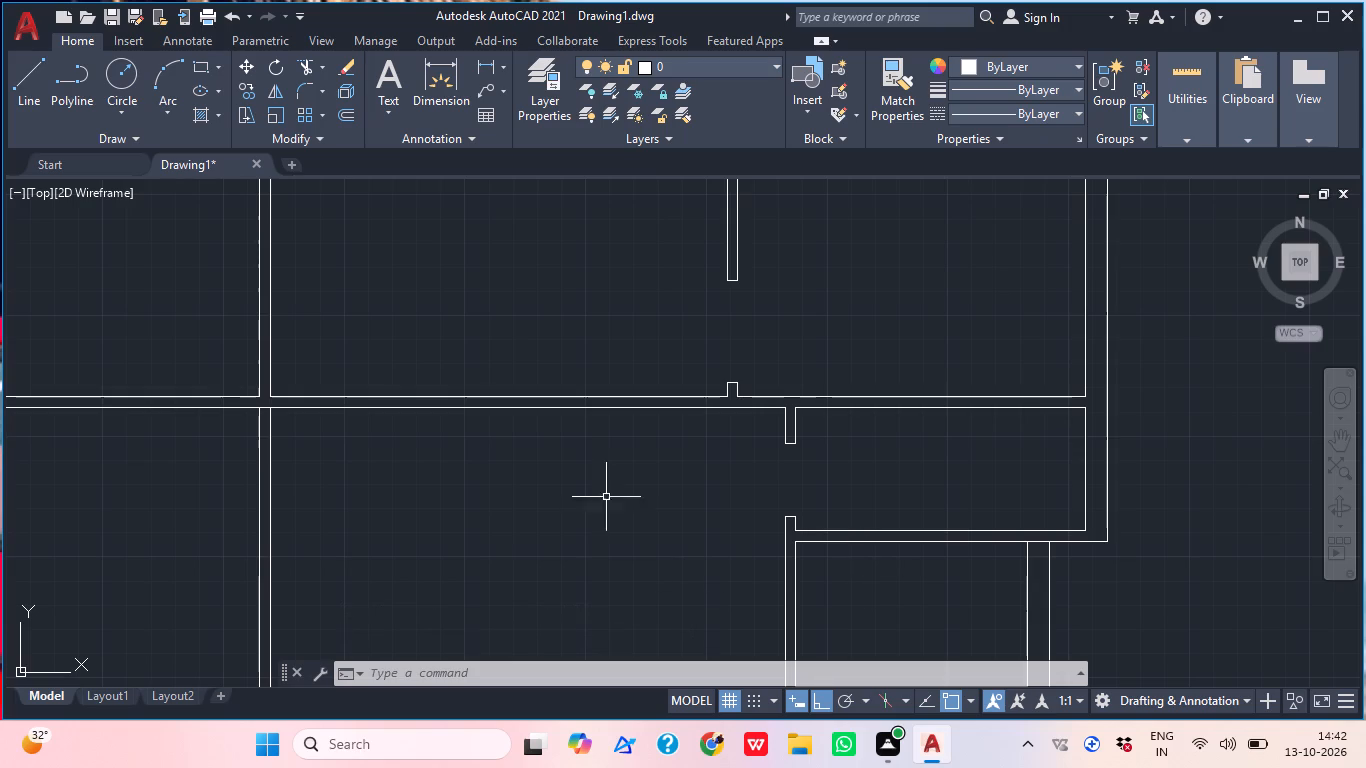
# Trim the horizontal wall line crossing the outer wall junction below the third right-hand room, between the vertical wall's two faces.
pyautogui.moveTo(639, 508); pyautogui.dragTo(663, 524, button='middle')
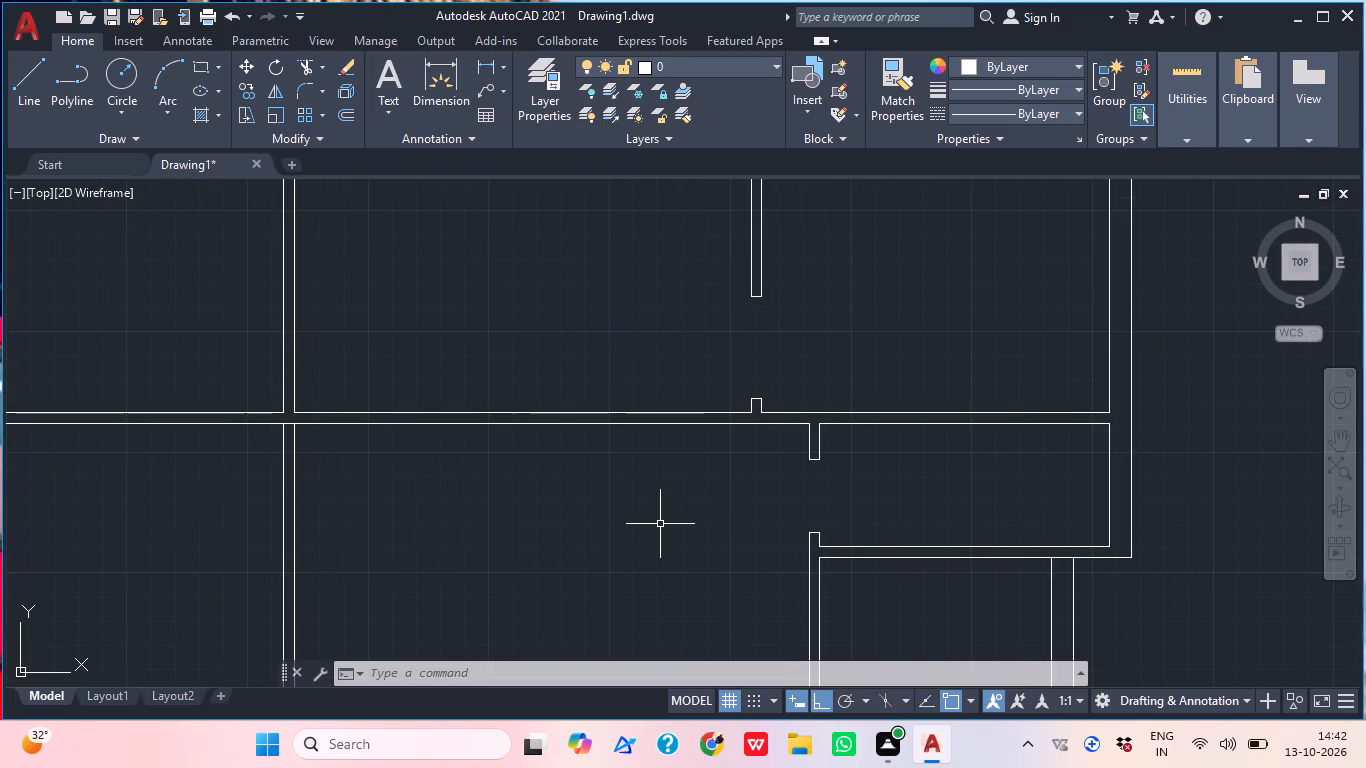
pyautogui.write('tr')
pyautogui.press('space')
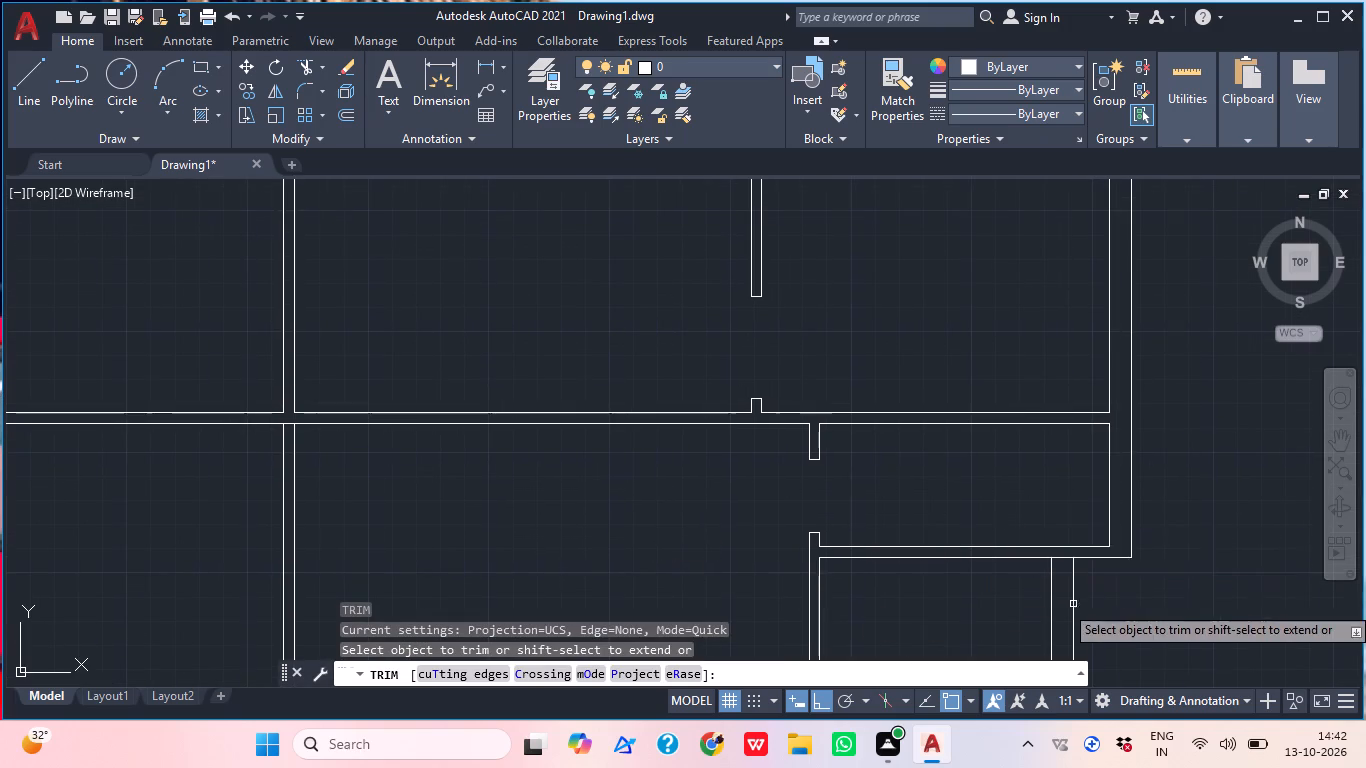
pyautogui.scroll(2, 1082, 591)
pyautogui.click(1013, 504)
pyautogui.click(1031, 552)
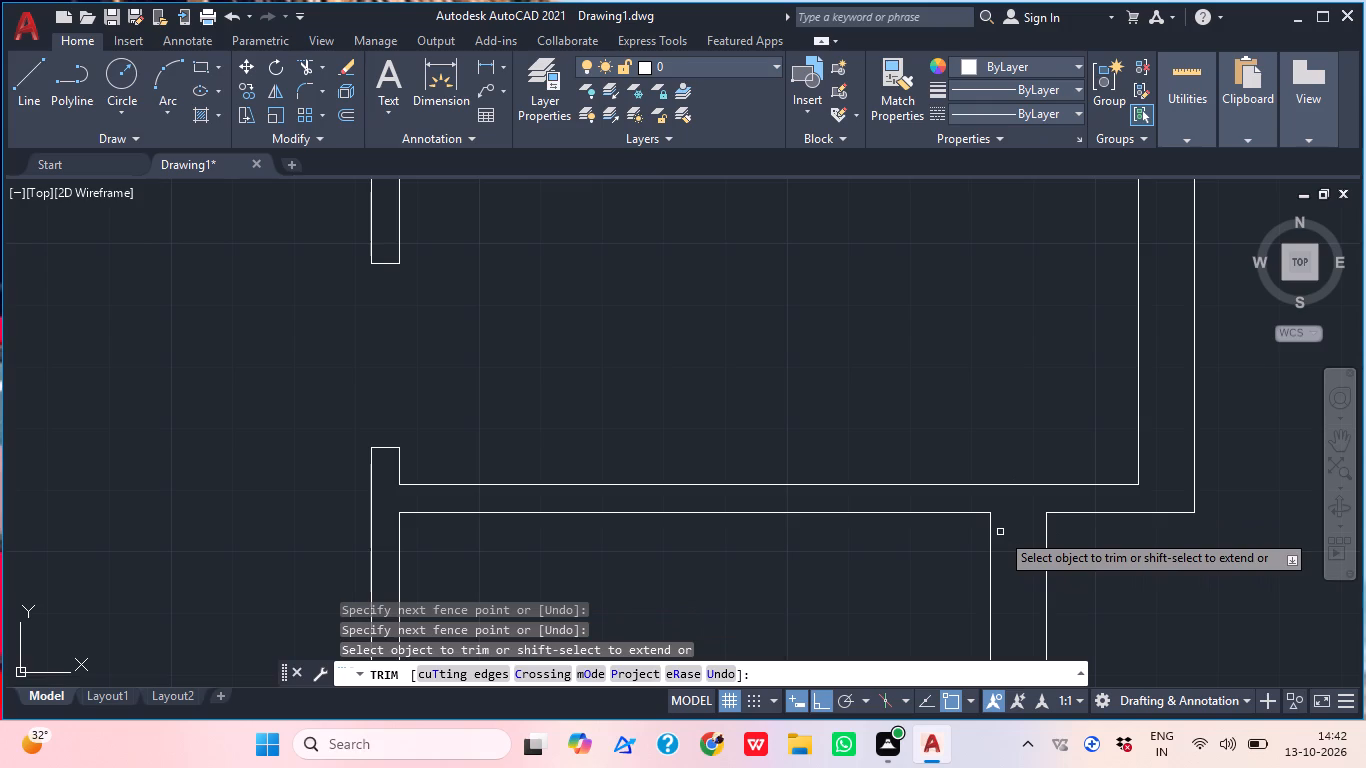
pyautogui.press('Escape')
# Draw a door jamb line across the fourth right-hand room's left partition, tracked 6" above the room's bottom corner.
pyautogui.scroll(-1, 920, 540)
pyautogui.moveTo(924, 537); pyautogui.dragTo(1003, 487, button='middle')
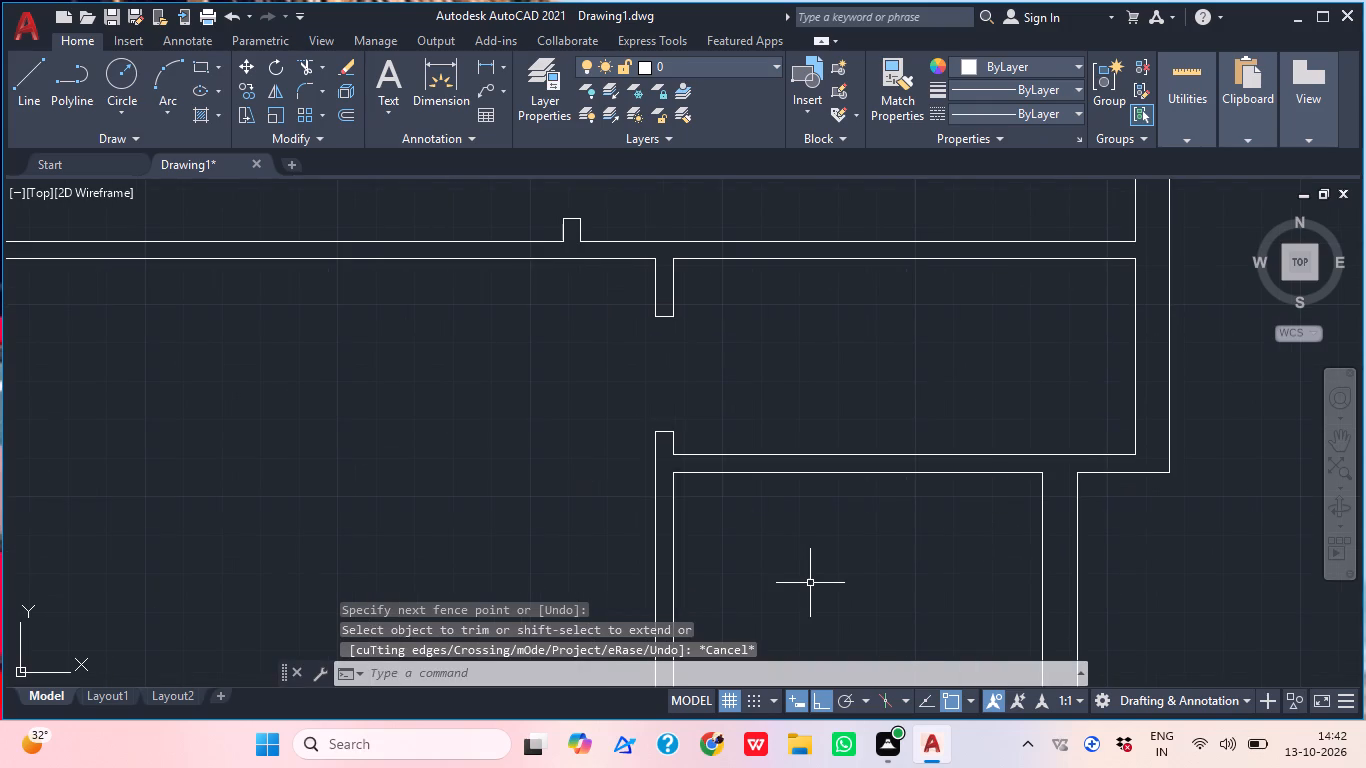
pyautogui.scroll(-2, 806, 586)
pyautogui.moveTo(801, 616); pyautogui.dragTo(828, 322, button='middle')
pyautogui.moveTo(808, 438); pyautogui.dragTo(872, 512, button='middle')
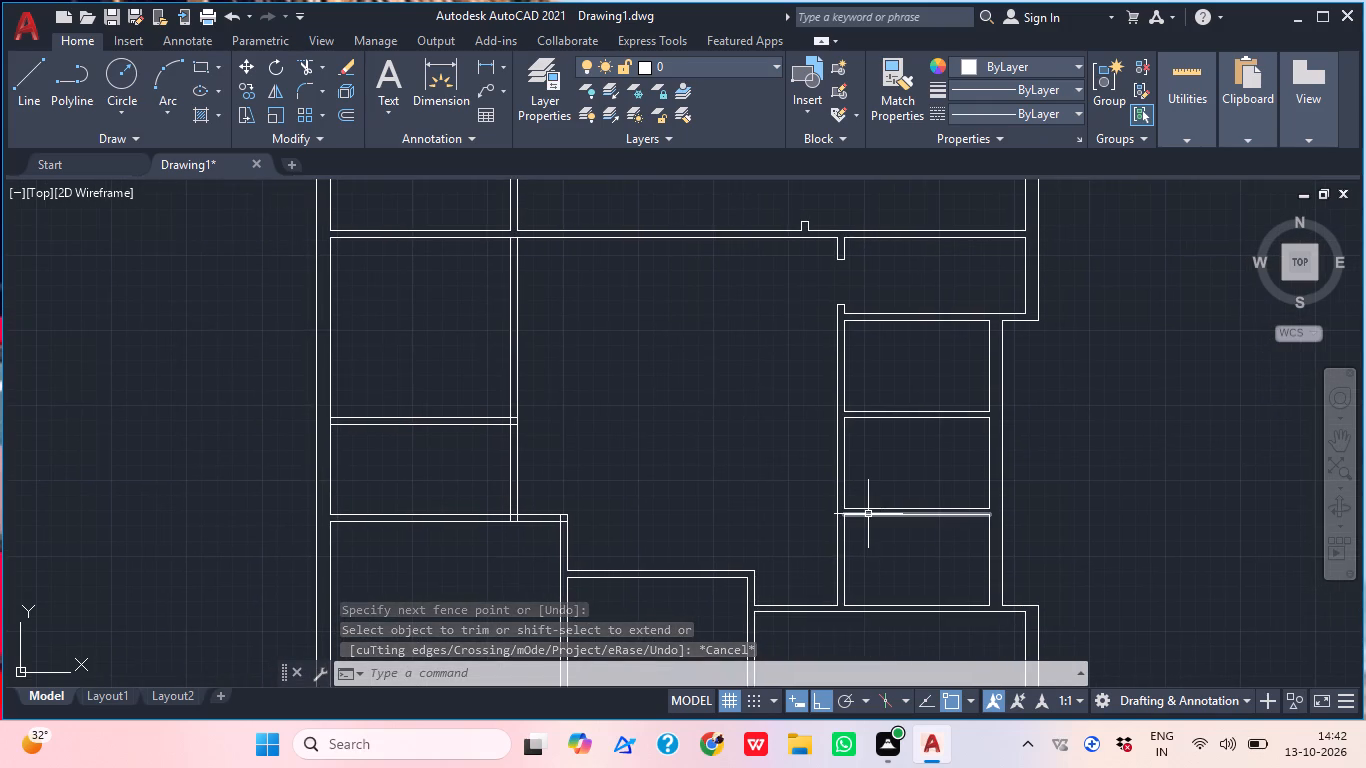
pyautogui.write('l')
pyautogui.press('space')
pyautogui.write('tk')
pyautogui.press('space')
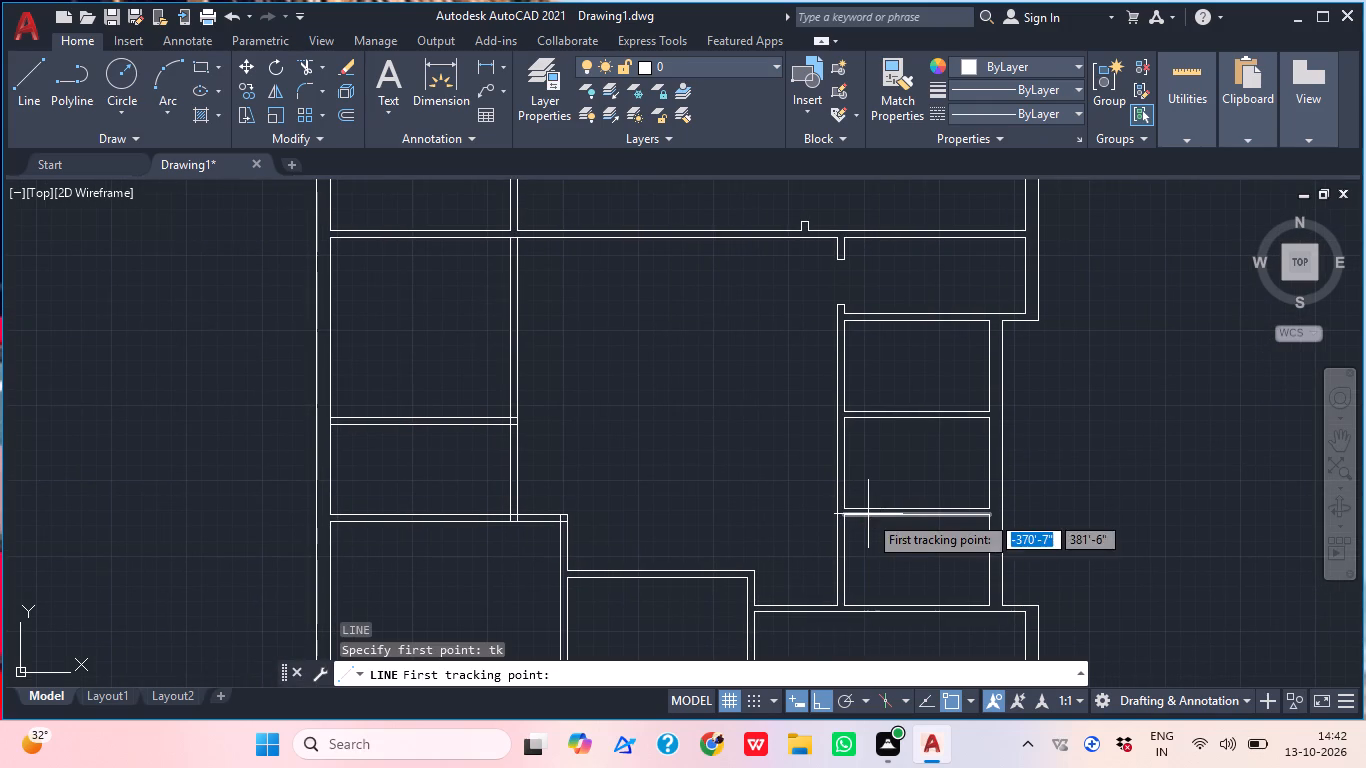
pyautogui.scroll(3, 837, 369)
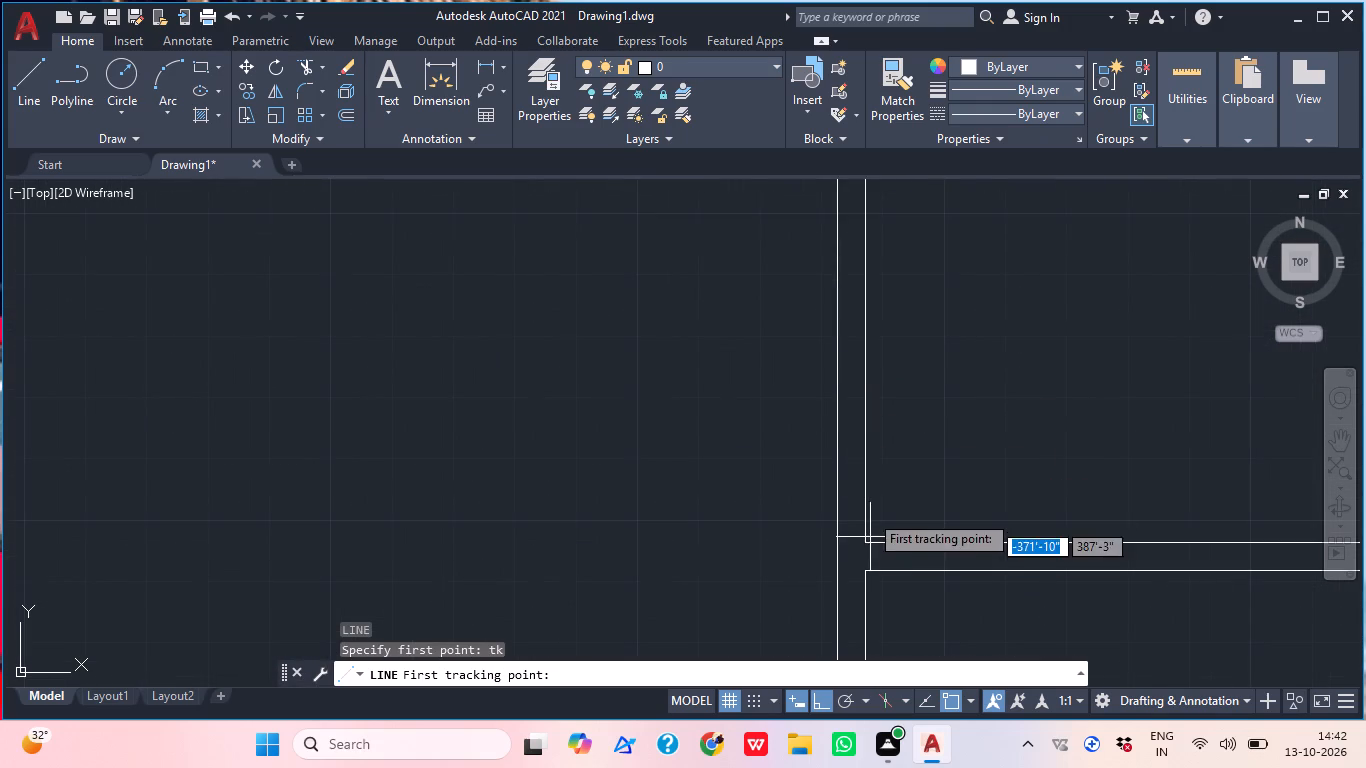
pyautogui.click(865, 534)
pyautogui.write('6"')
pyautogui.press('Return')
pyautogui.press('Return')
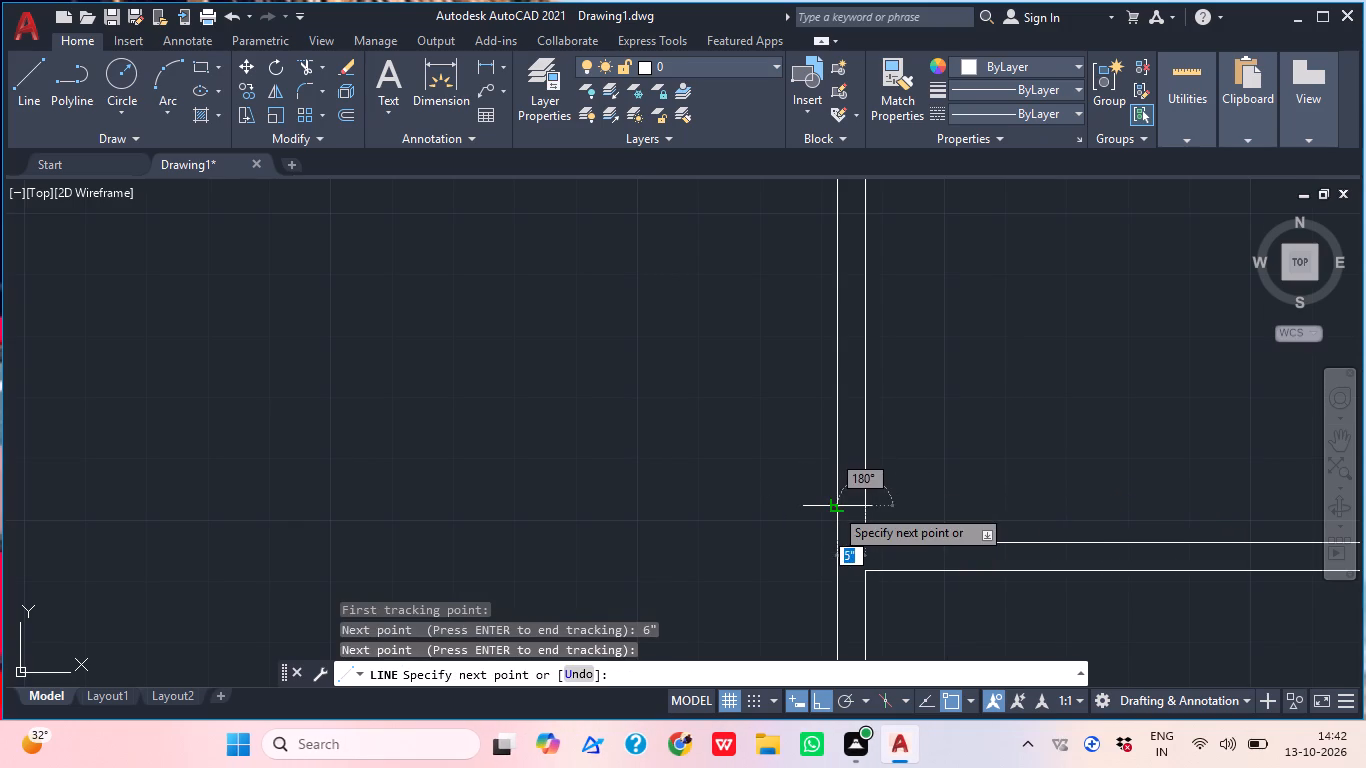
pyautogui.click(834, 507)
pyautogui.press('Escape')
# Offset the new jamb line 2'6" upward to mark the fourth right-hand room's door opening.
pyautogui.write('o')
pyautogui.press('space')
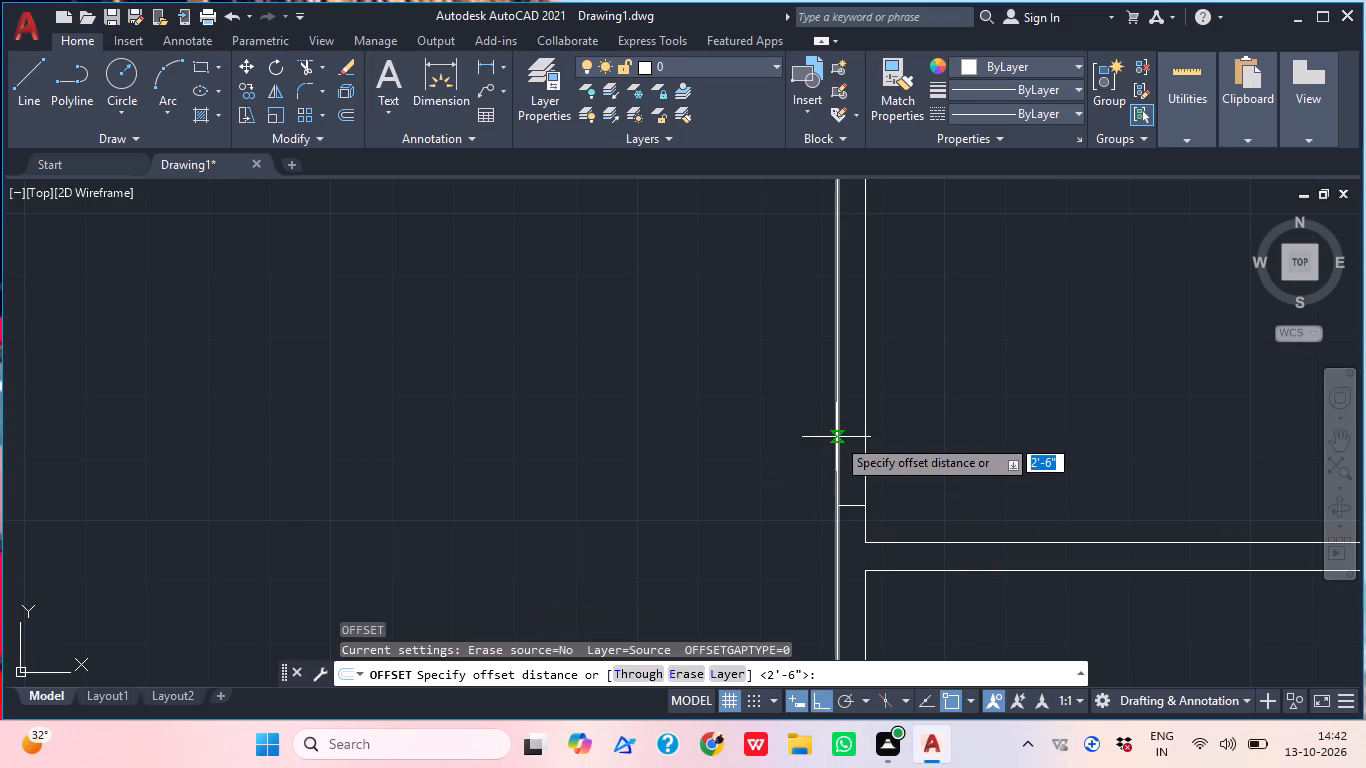
pyautogui.write("2'")
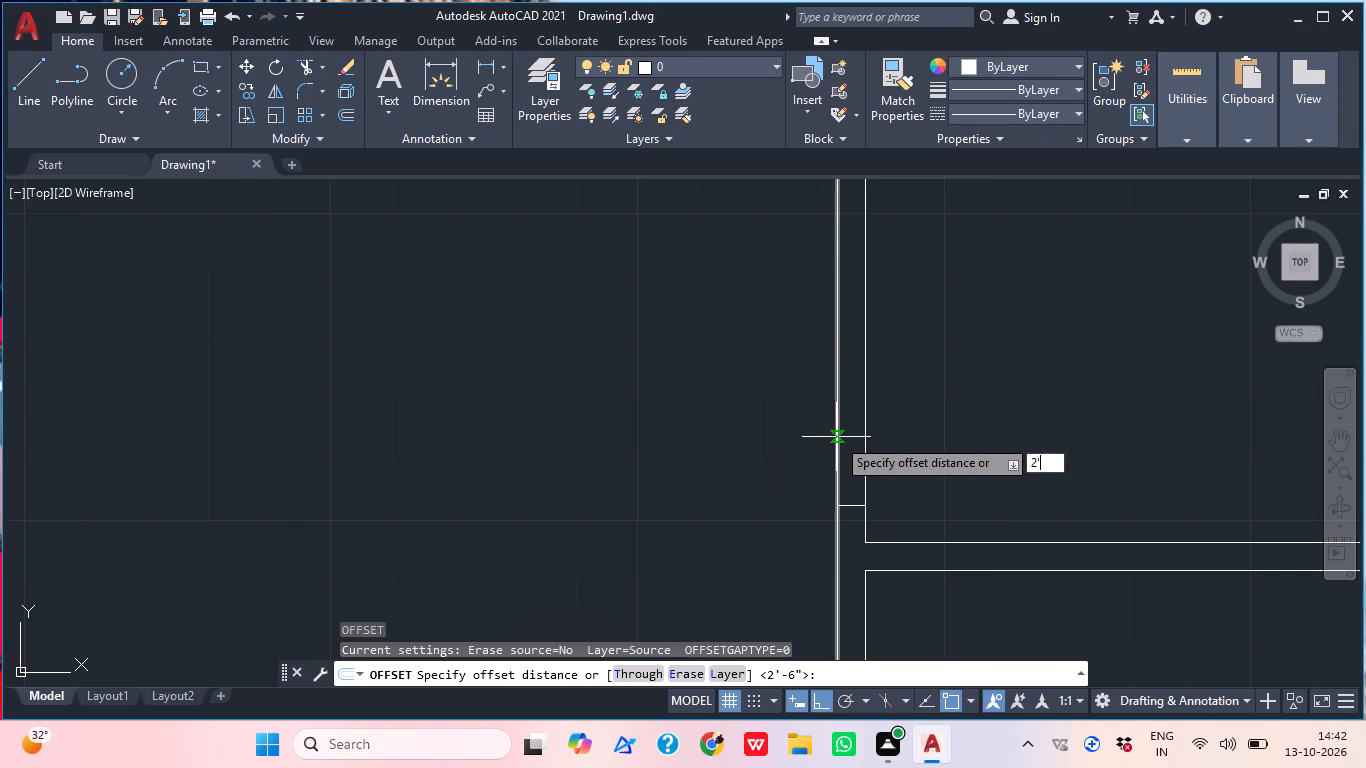
pyautogui.write('6"')
pyautogui.press('Return')
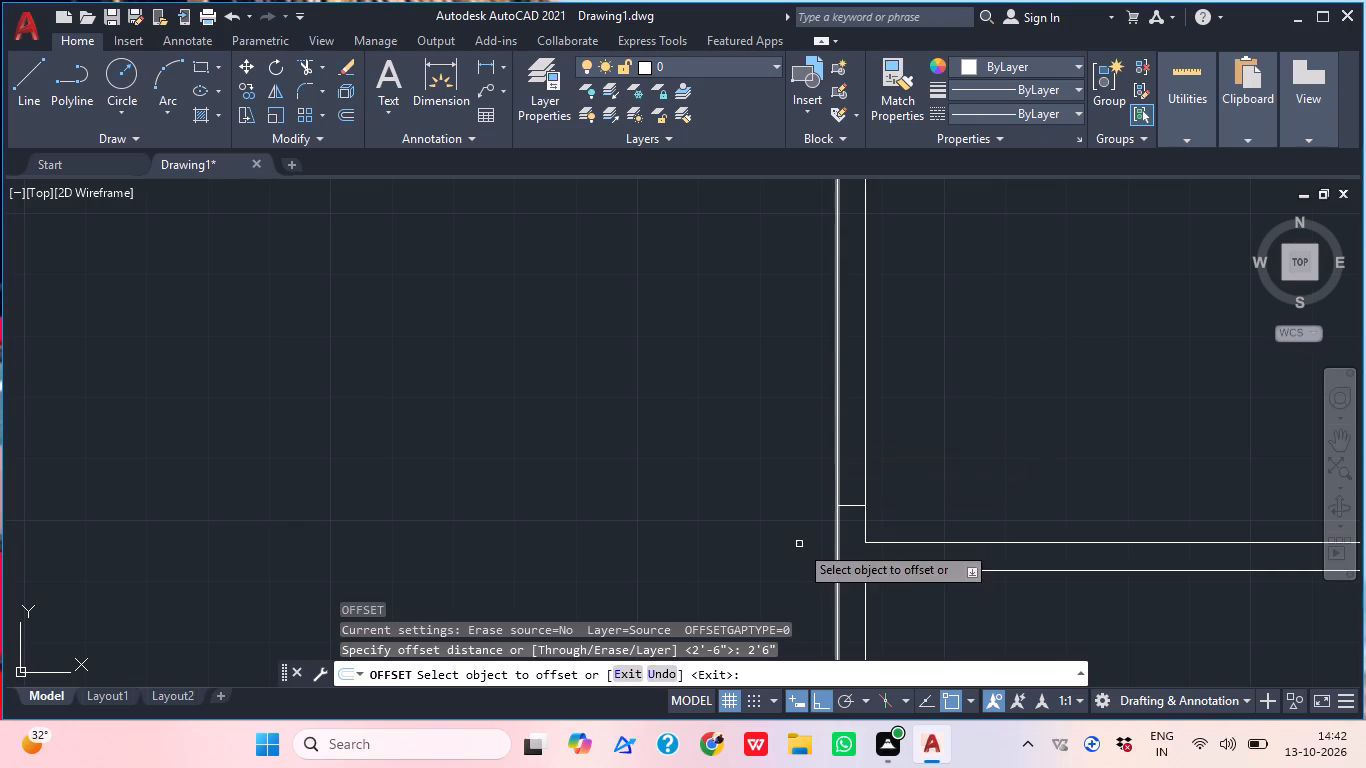
pyautogui.click(853, 507)
pyautogui.click(850, 410)
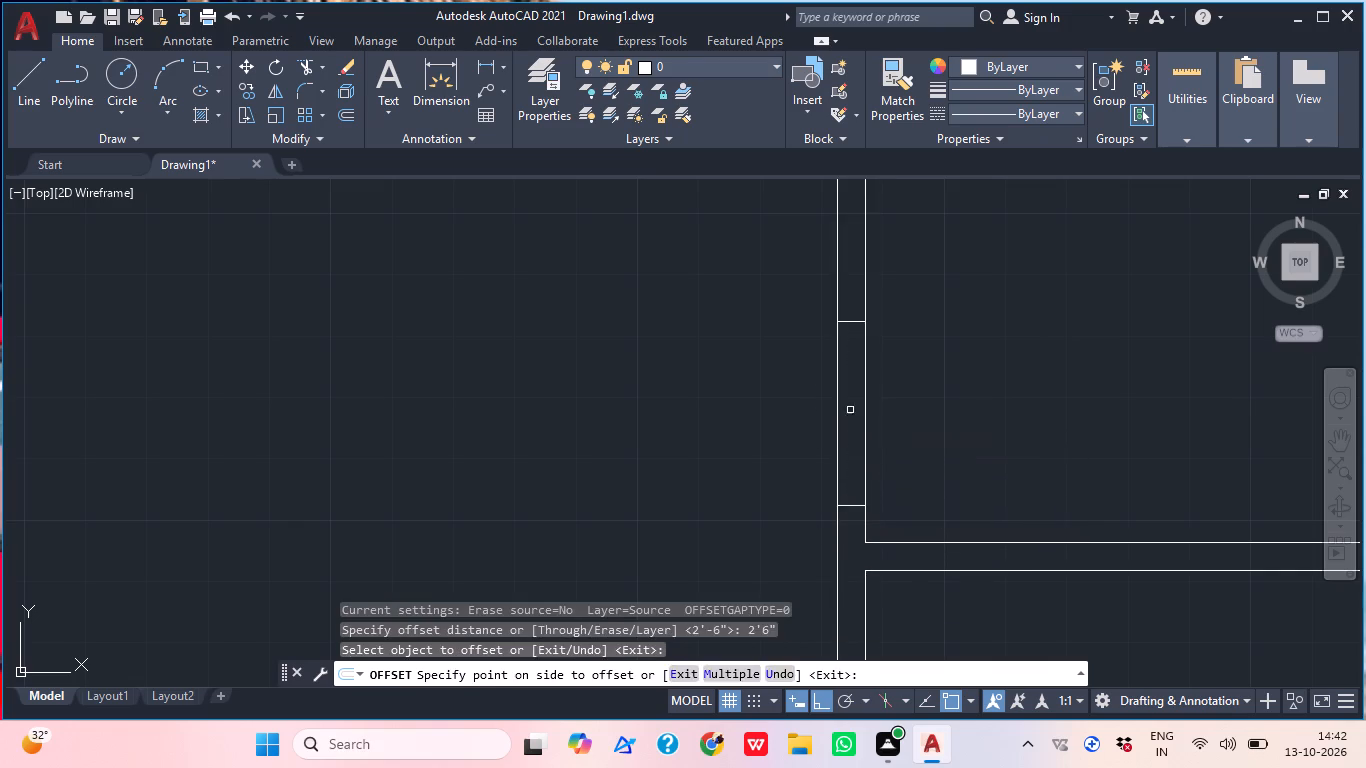
pyautogui.moveTo(951, 451); pyautogui.dragTo(934, 543, button='middle')
pyautogui.press('Escape')
# Trim both partition faces between the jamb lines to open the fourth right-hand room's doorway.
pyautogui.write('tr')
pyautogui.press('space')
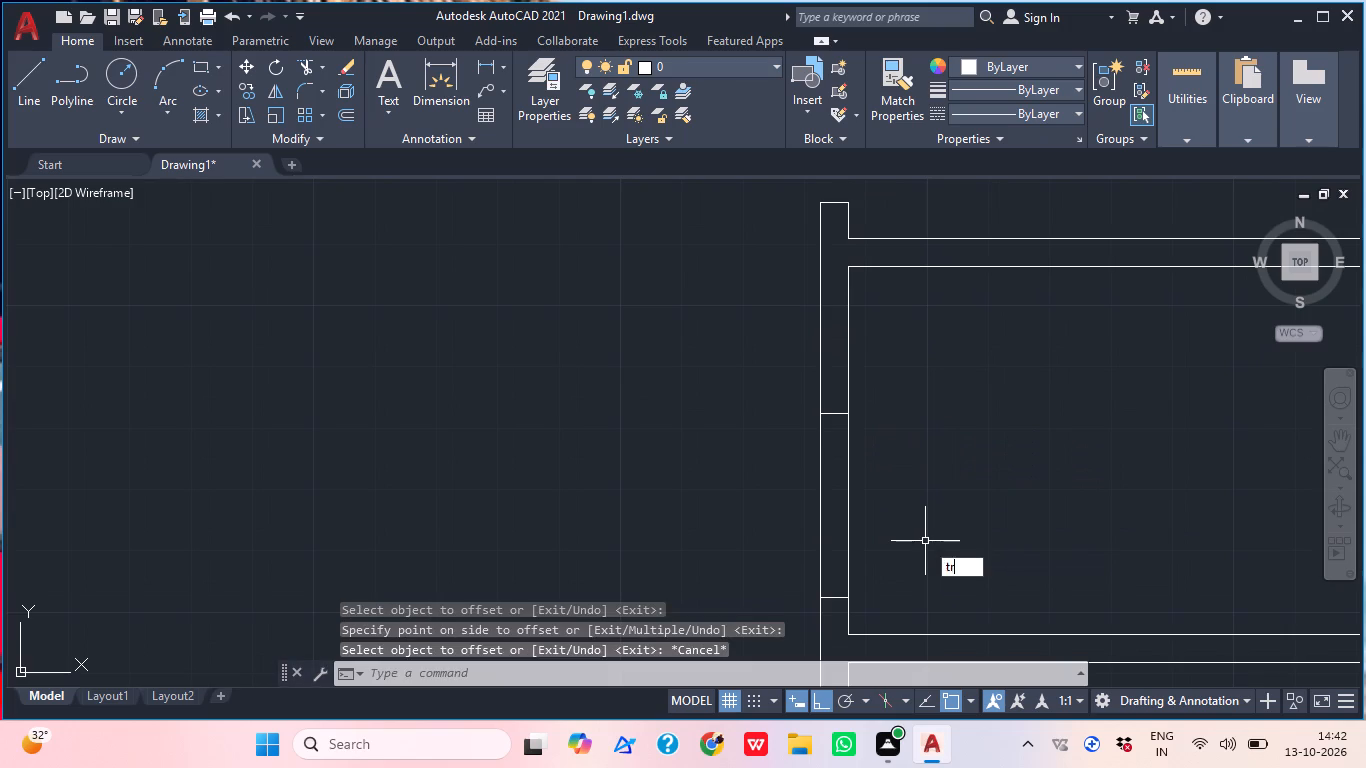
pyautogui.moveTo(879, 541); pyautogui.dragTo(867, 541)
pyautogui.click(809, 520)
pyautogui.press('Escape')
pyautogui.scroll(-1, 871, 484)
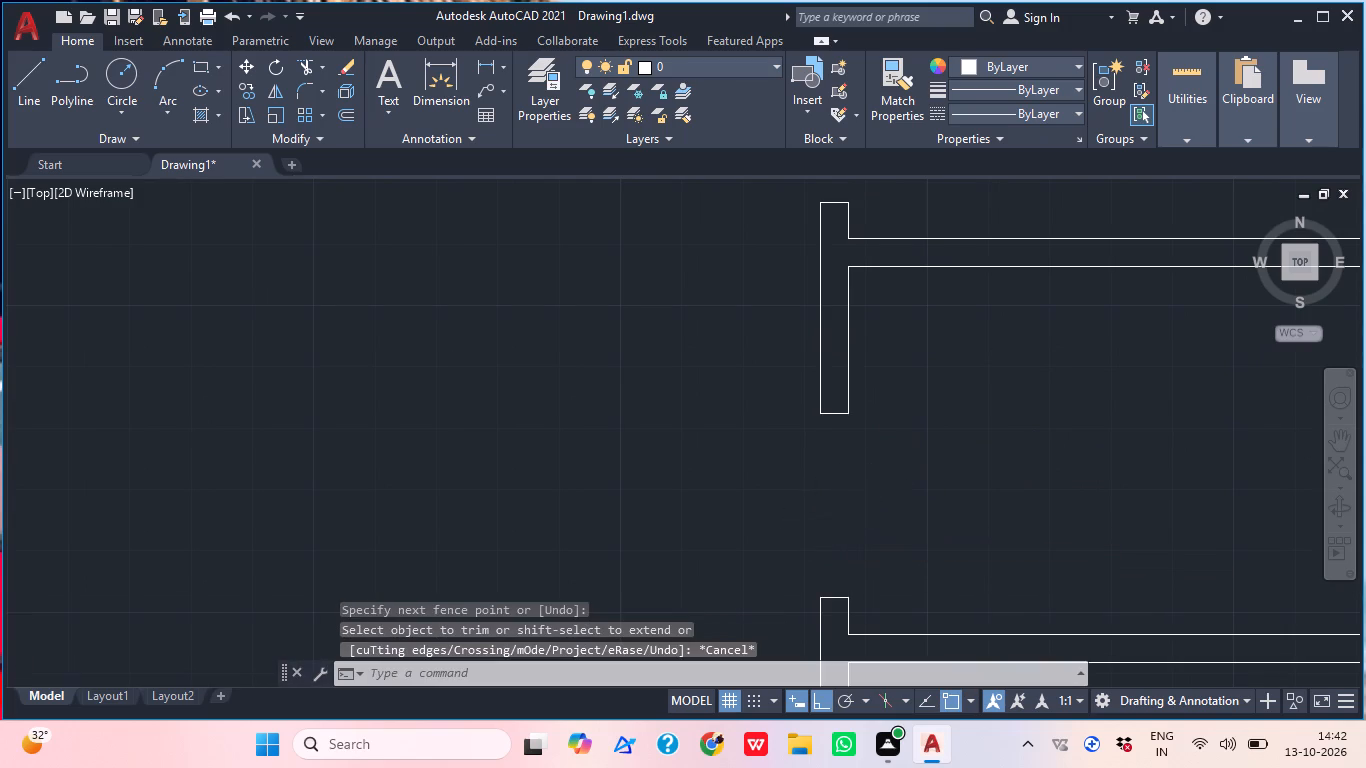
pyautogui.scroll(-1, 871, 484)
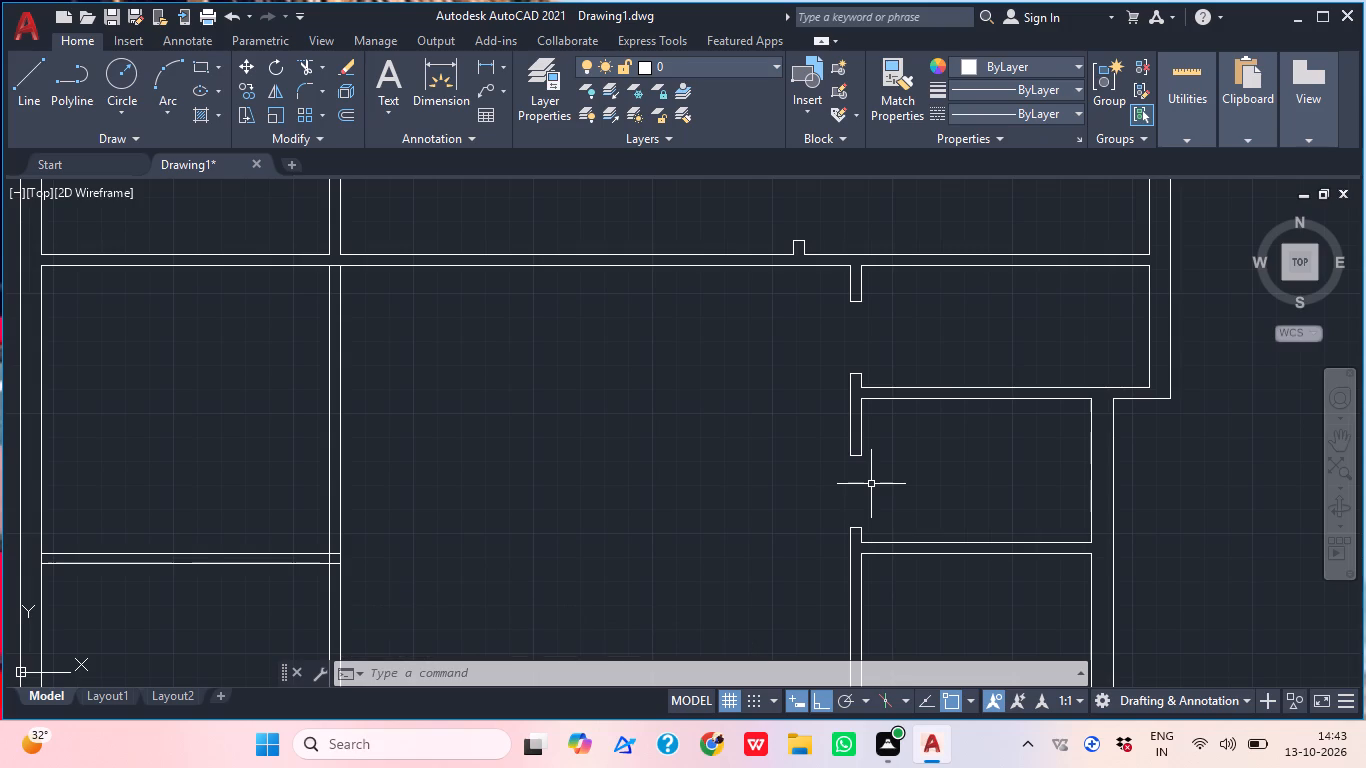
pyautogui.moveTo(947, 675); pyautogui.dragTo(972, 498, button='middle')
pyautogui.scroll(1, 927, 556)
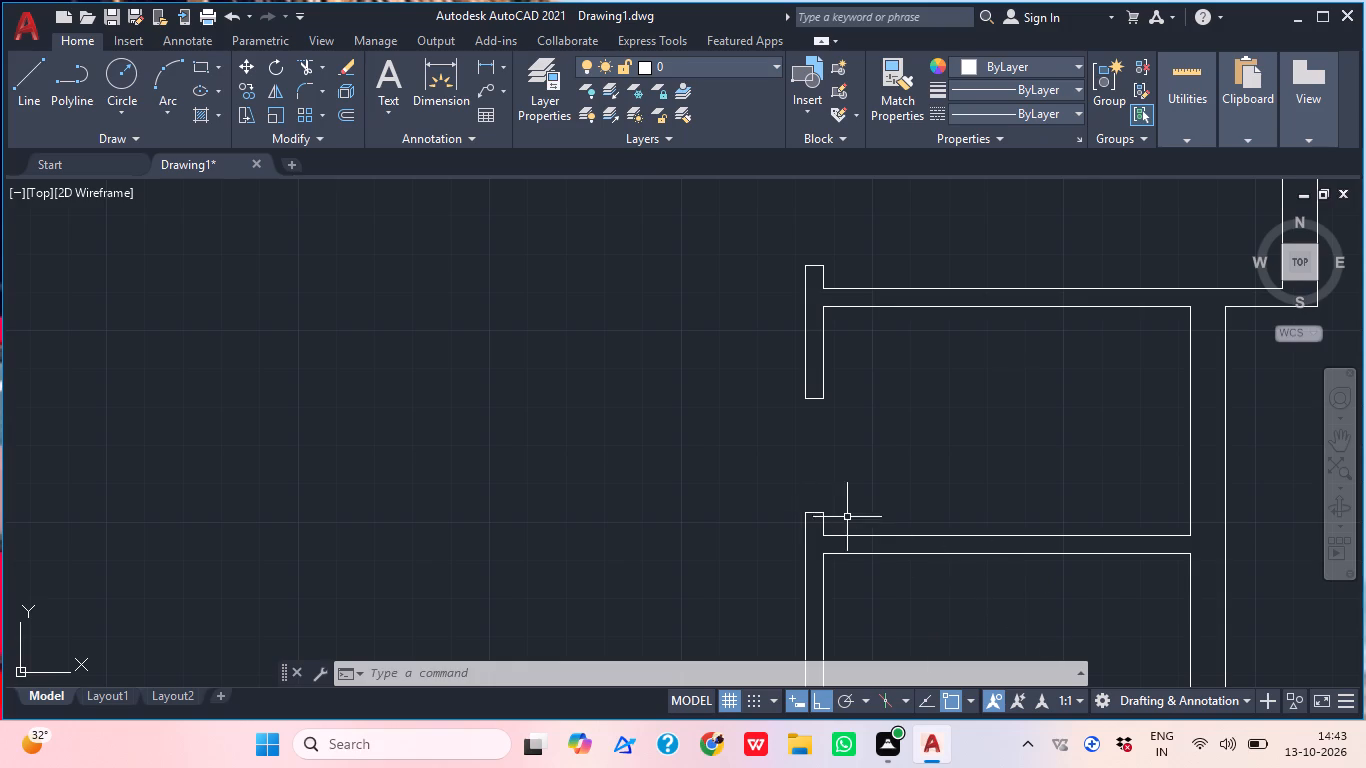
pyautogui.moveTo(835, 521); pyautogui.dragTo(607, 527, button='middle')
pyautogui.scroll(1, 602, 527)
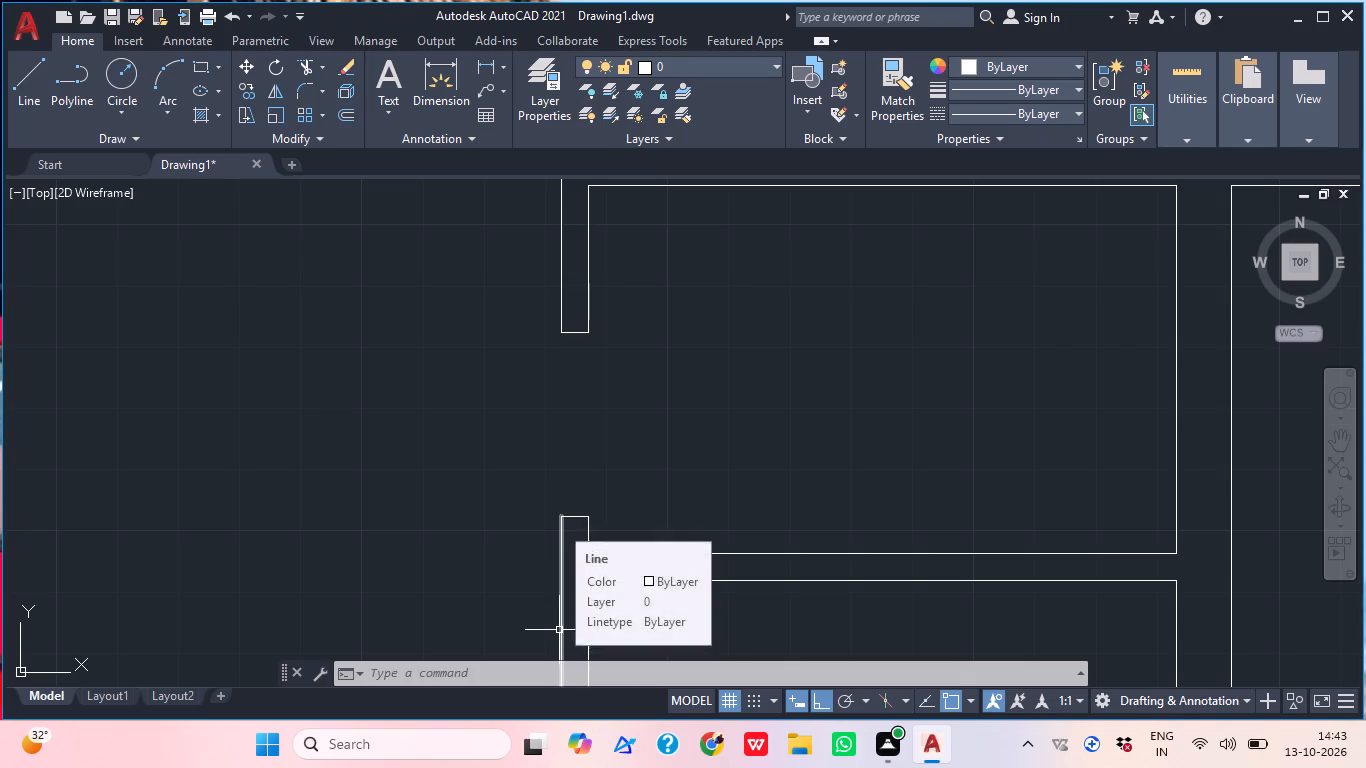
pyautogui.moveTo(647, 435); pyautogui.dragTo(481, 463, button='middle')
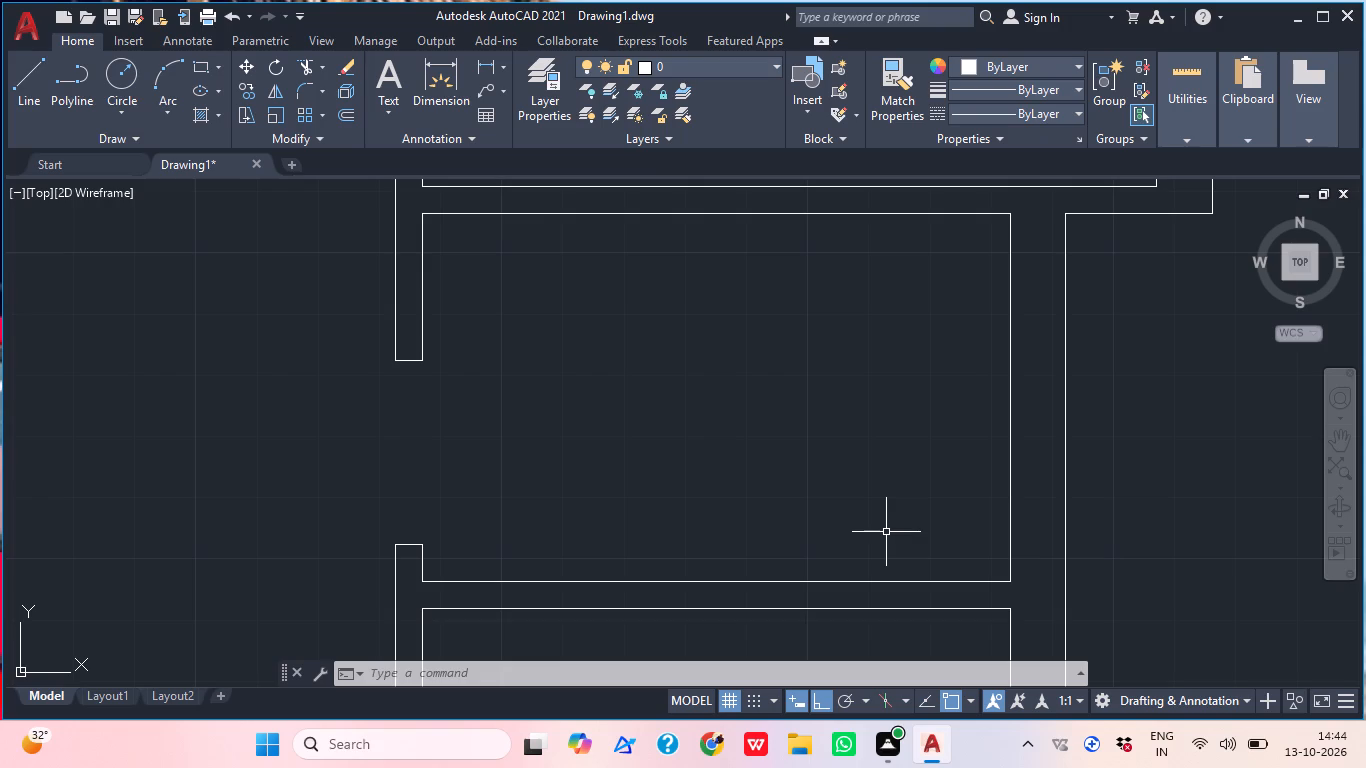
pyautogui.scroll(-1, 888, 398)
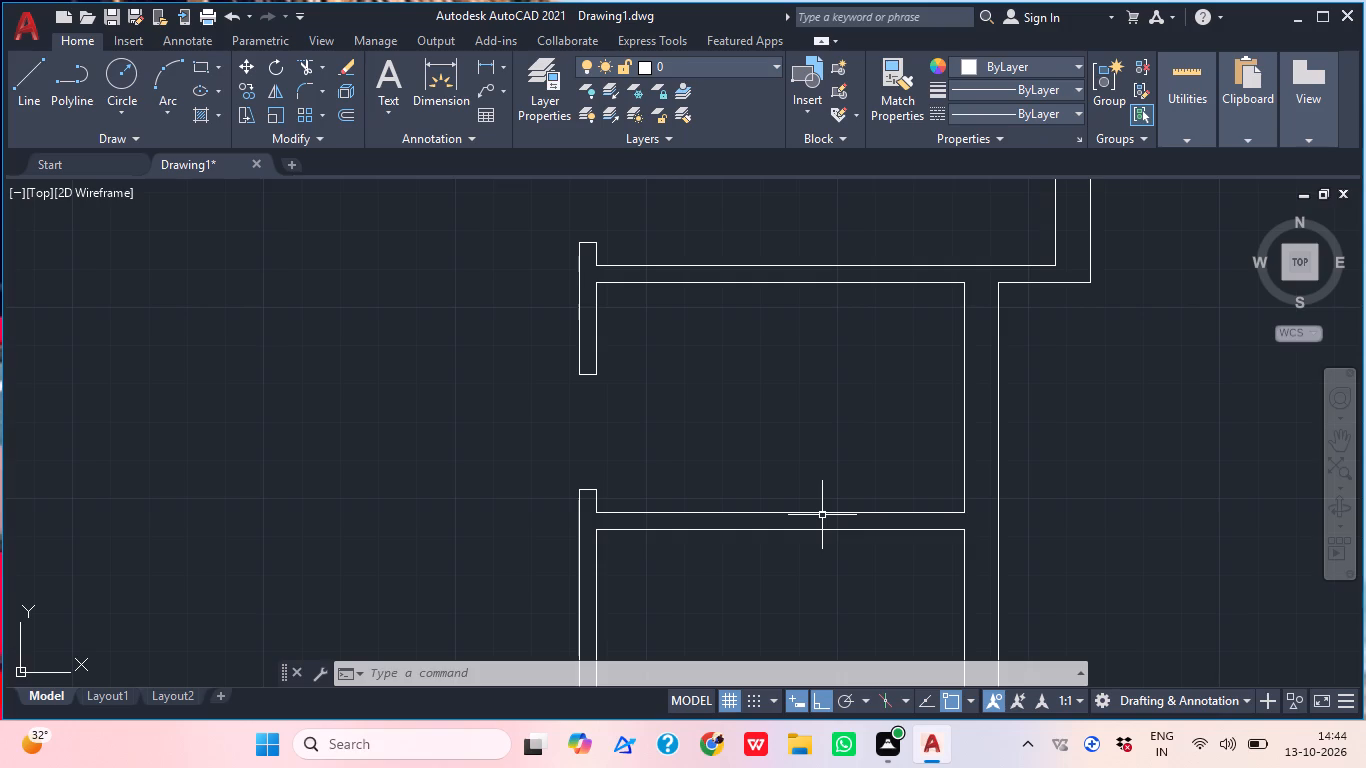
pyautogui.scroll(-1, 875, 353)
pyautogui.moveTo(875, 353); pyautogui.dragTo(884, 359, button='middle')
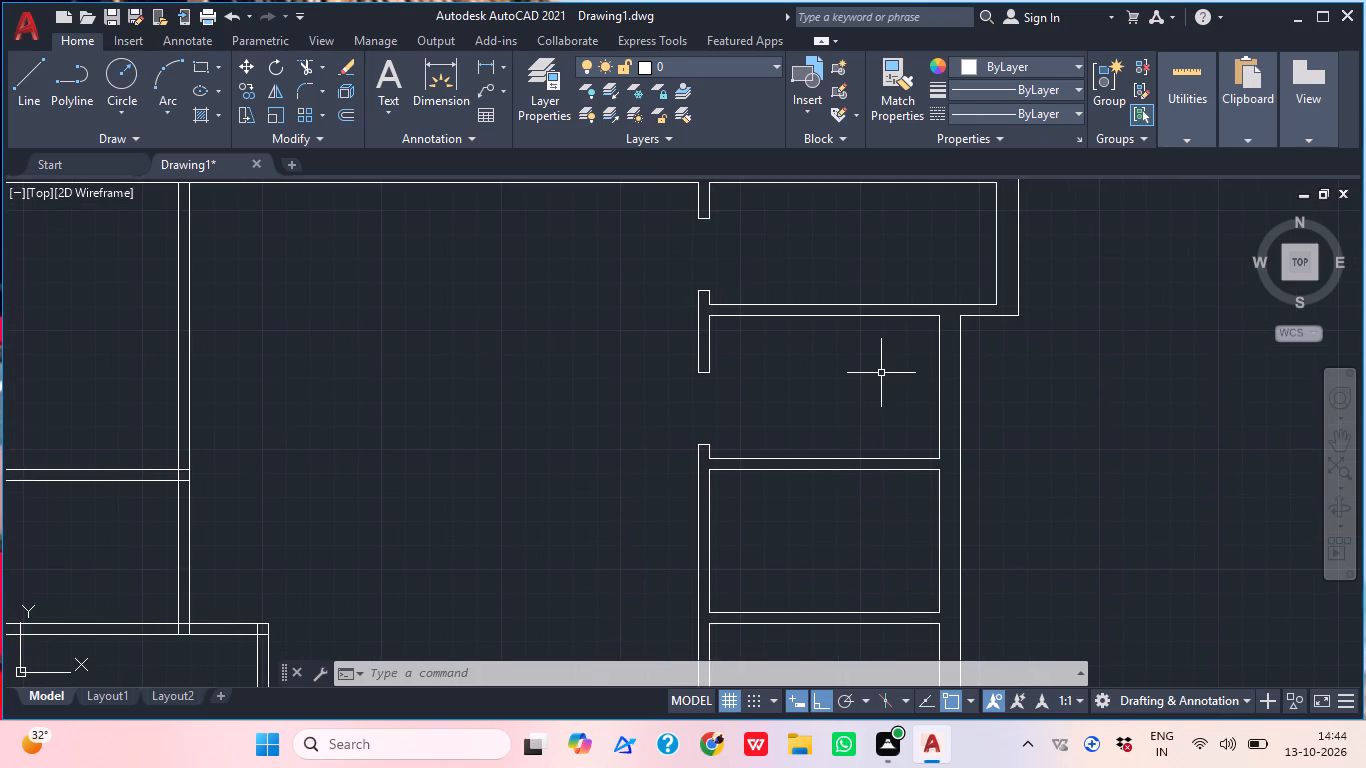
# Draw a door jamb line across the fifth right-hand room's left partition, tracked 6" above the room's bottom corner.
pyautogui.moveTo(881, 373); pyautogui.dragTo(900, 449, button='middle')
pyautogui.moveTo(815, 470); pyautogui.dragTo(823, 326, button='middle')
pyautogui.write('l tk')
pyautogui.press('space')
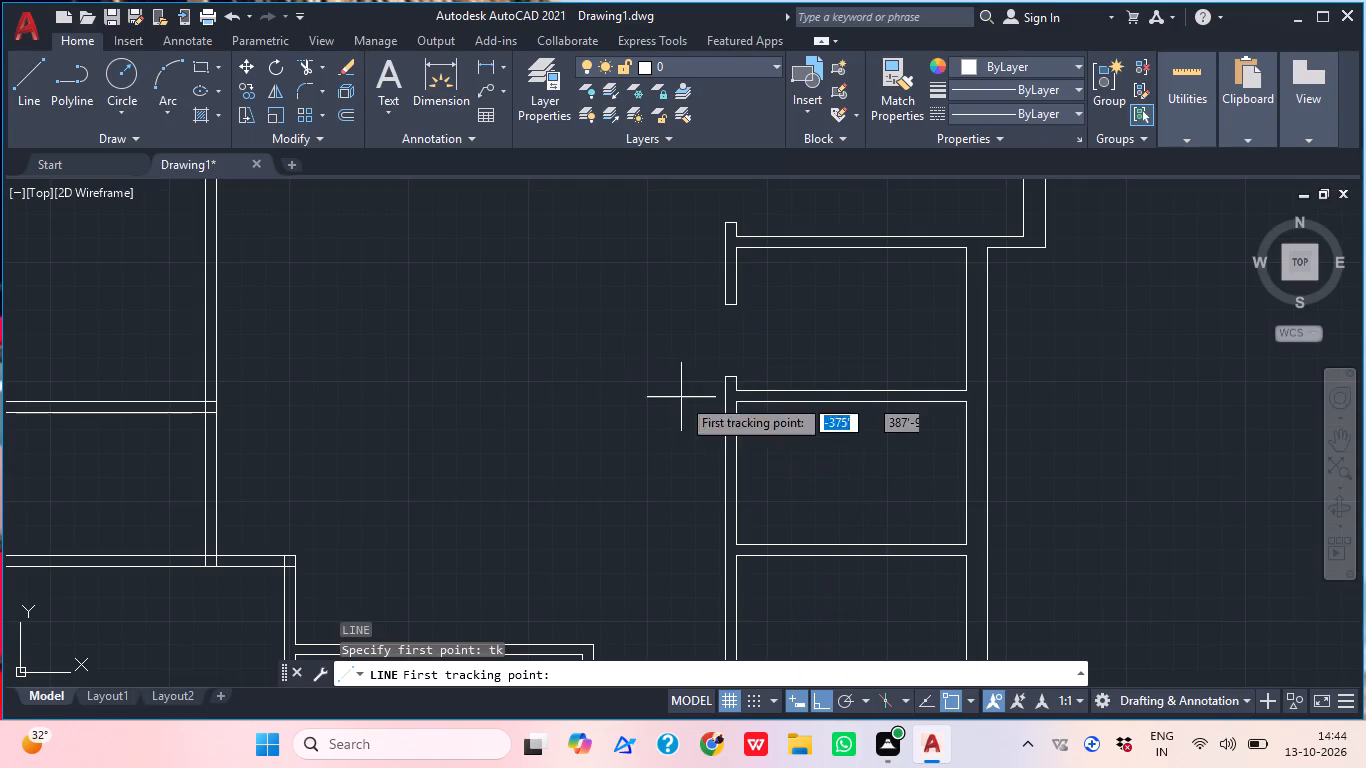
pyautogui.scroll(-1, 751, 490)
pyautogui.moveTo(765, 513); pyautogui.dragTo(779, 336, button='middle')
pyautogui.scroll(2, 733, 324)
pyautogui.moveTo(788, 358); pyautogui.dragTo(728, 554, button='middle')
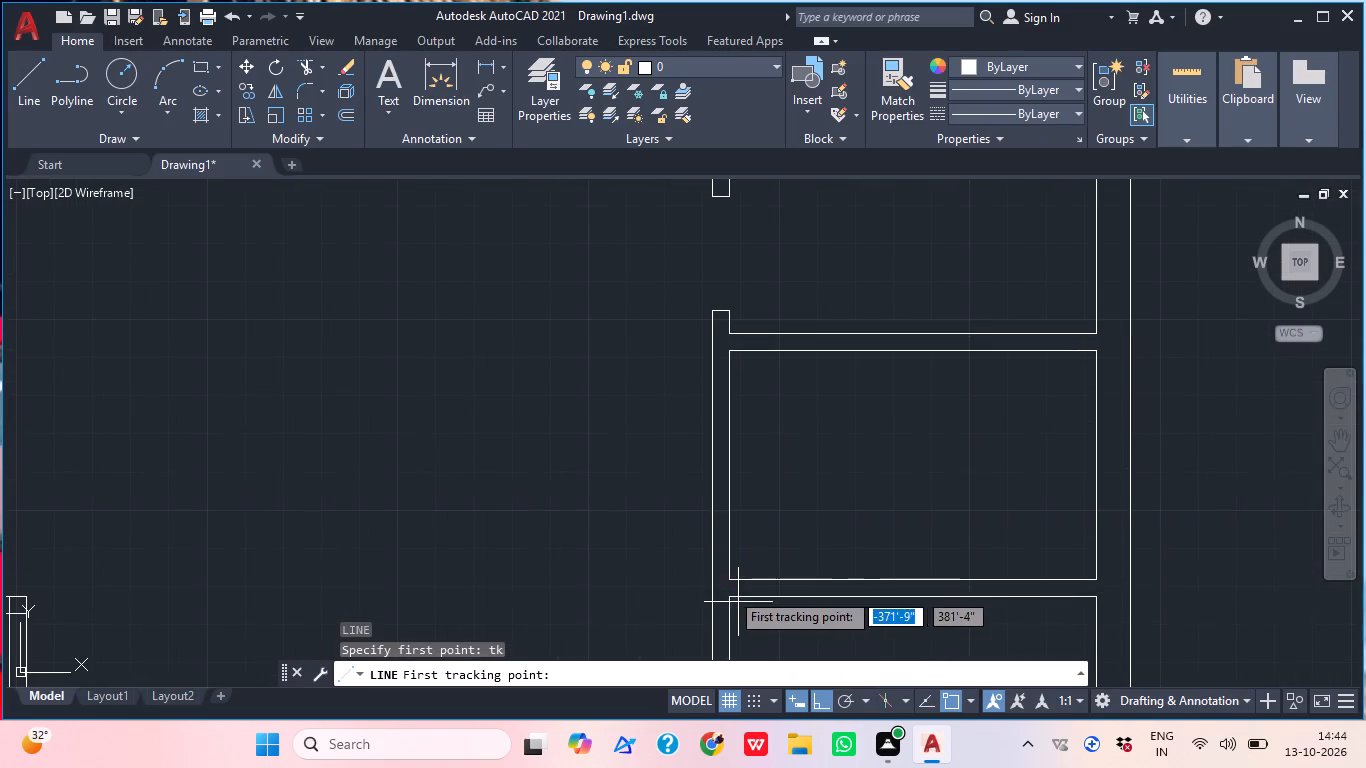
pyautogui.click(727, 582)
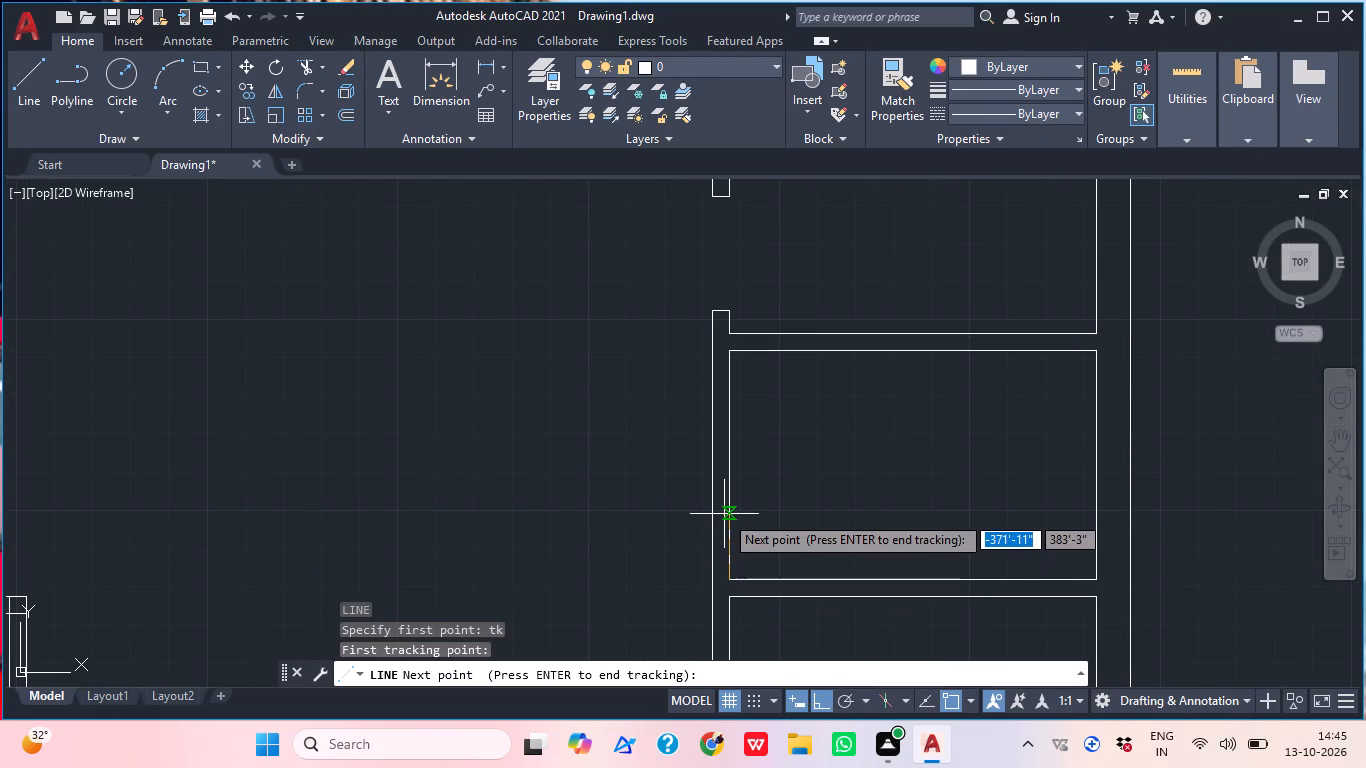
pyautogui.write('6"')
pyautogui.press('Return')
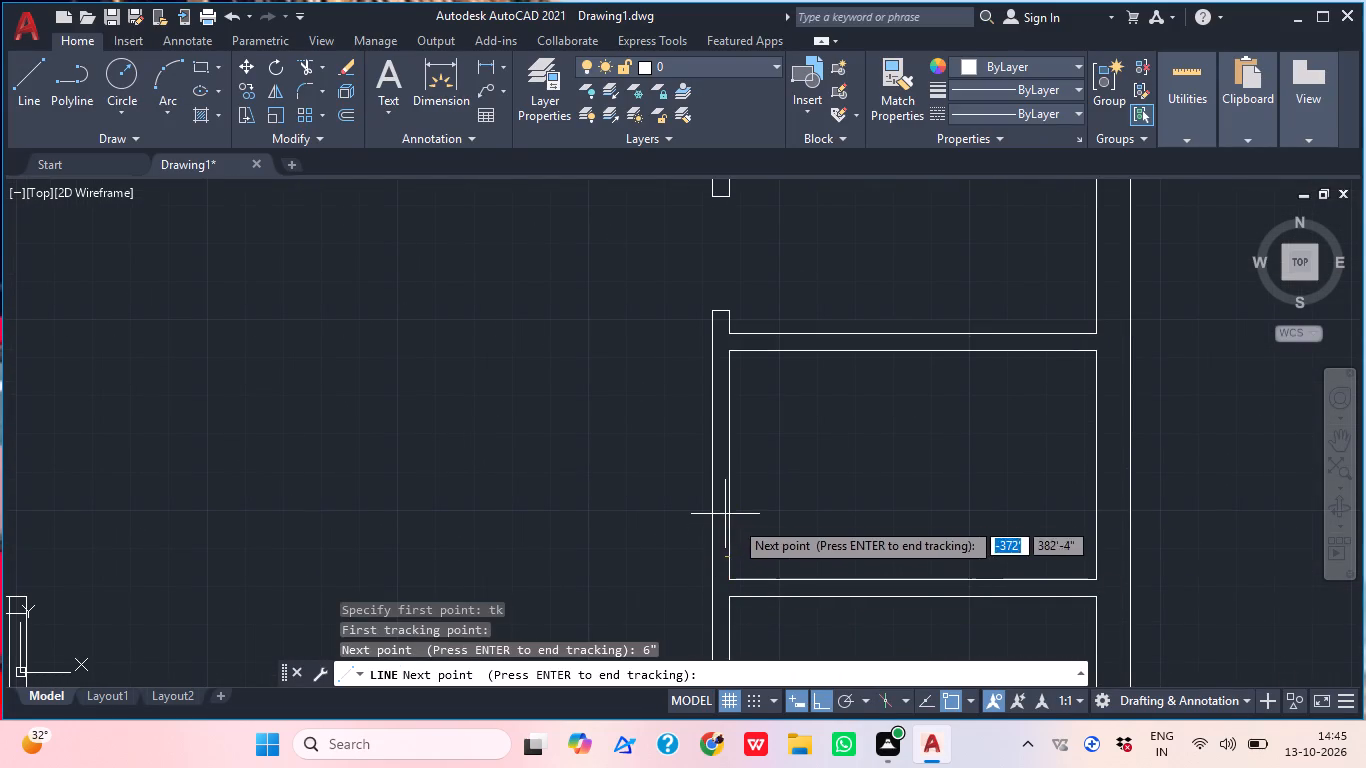
pyautogui.press('Return')
pyautogui.scroll(3, 750, 567)
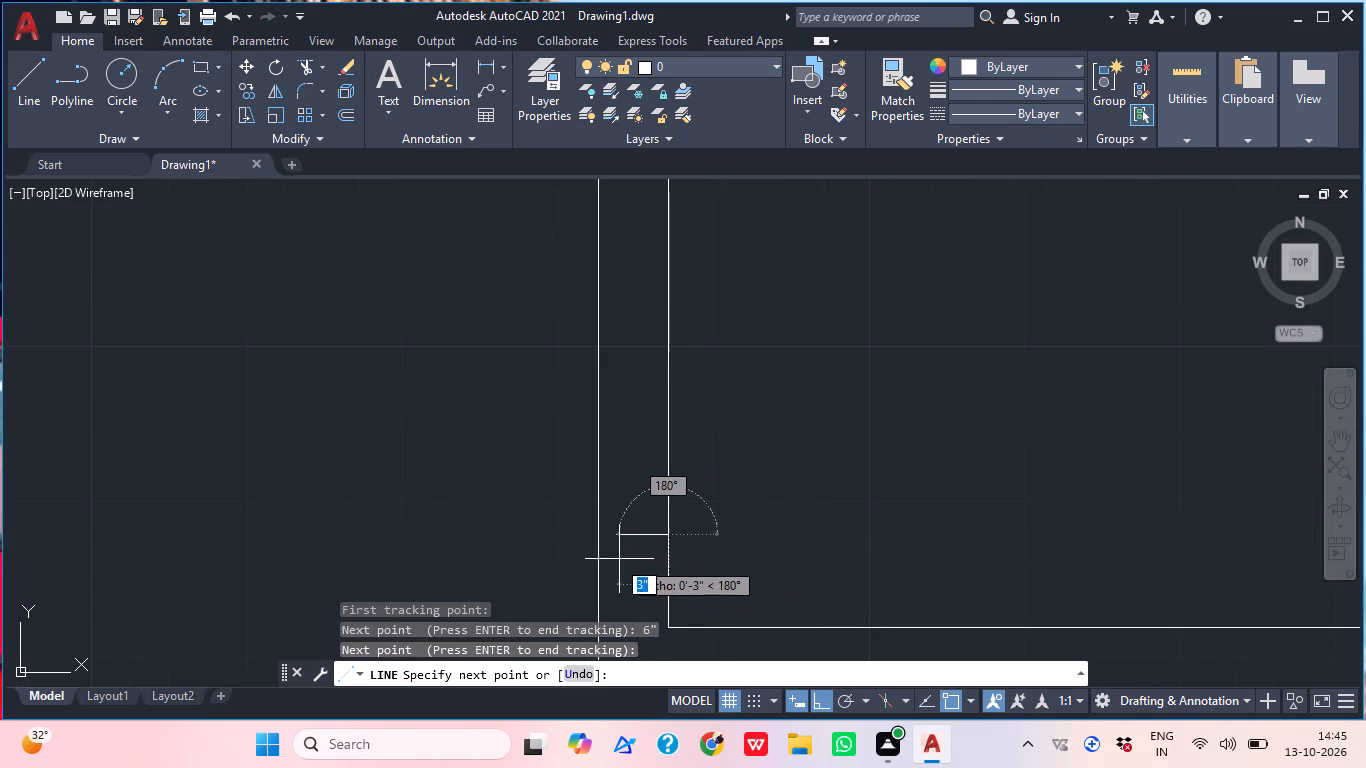
pyautogui.click(599, 542)
pyautogui.scroll(-2, 771, 468)
pyautogui.moveTo(786, 480); pyautogui.dragTo(793, 572, button='middle')
pyautogui.press('Escape')
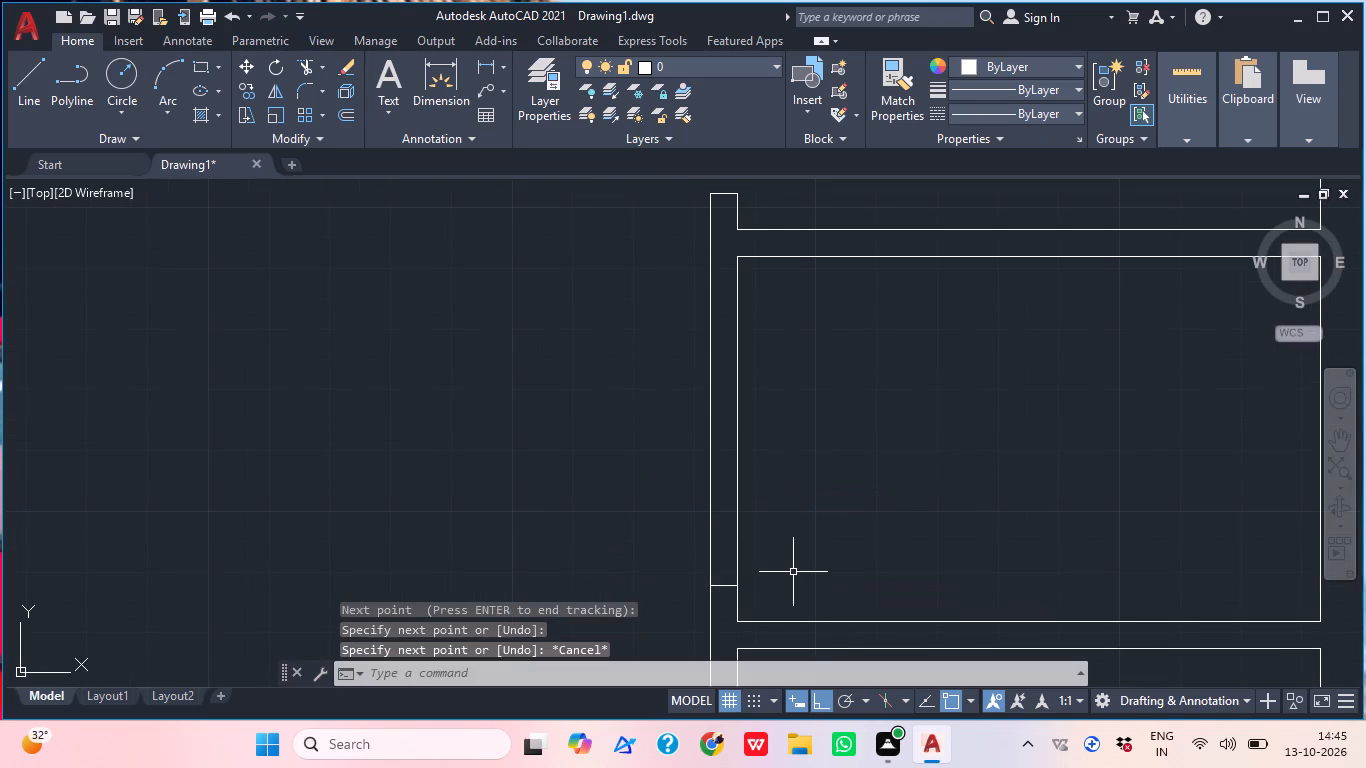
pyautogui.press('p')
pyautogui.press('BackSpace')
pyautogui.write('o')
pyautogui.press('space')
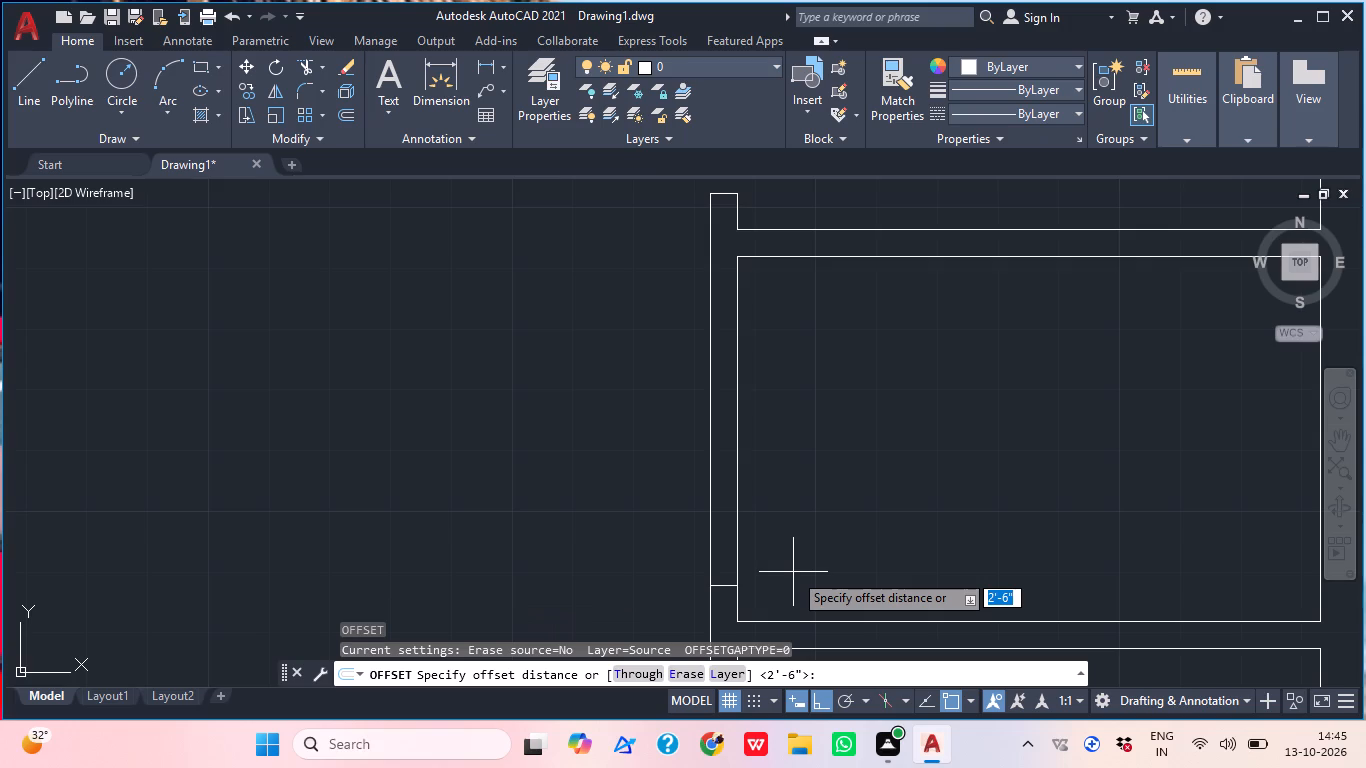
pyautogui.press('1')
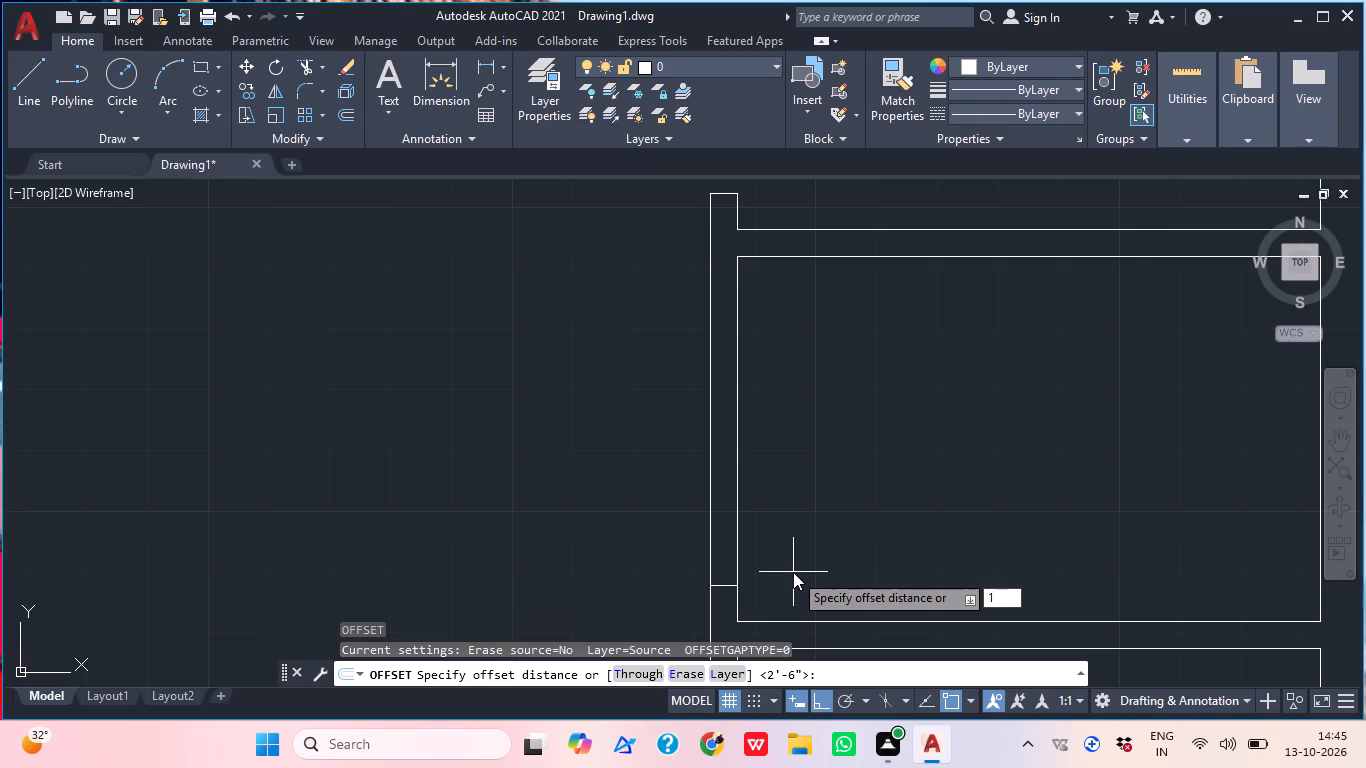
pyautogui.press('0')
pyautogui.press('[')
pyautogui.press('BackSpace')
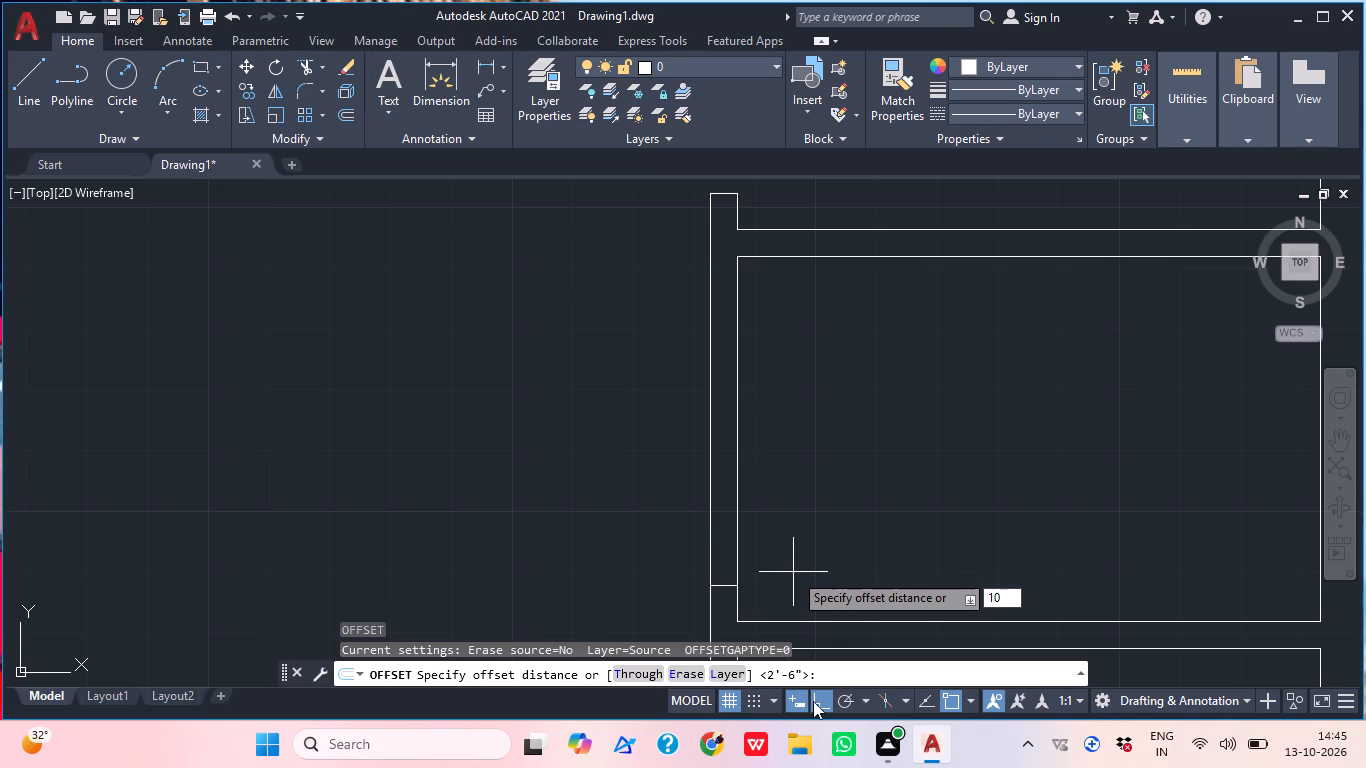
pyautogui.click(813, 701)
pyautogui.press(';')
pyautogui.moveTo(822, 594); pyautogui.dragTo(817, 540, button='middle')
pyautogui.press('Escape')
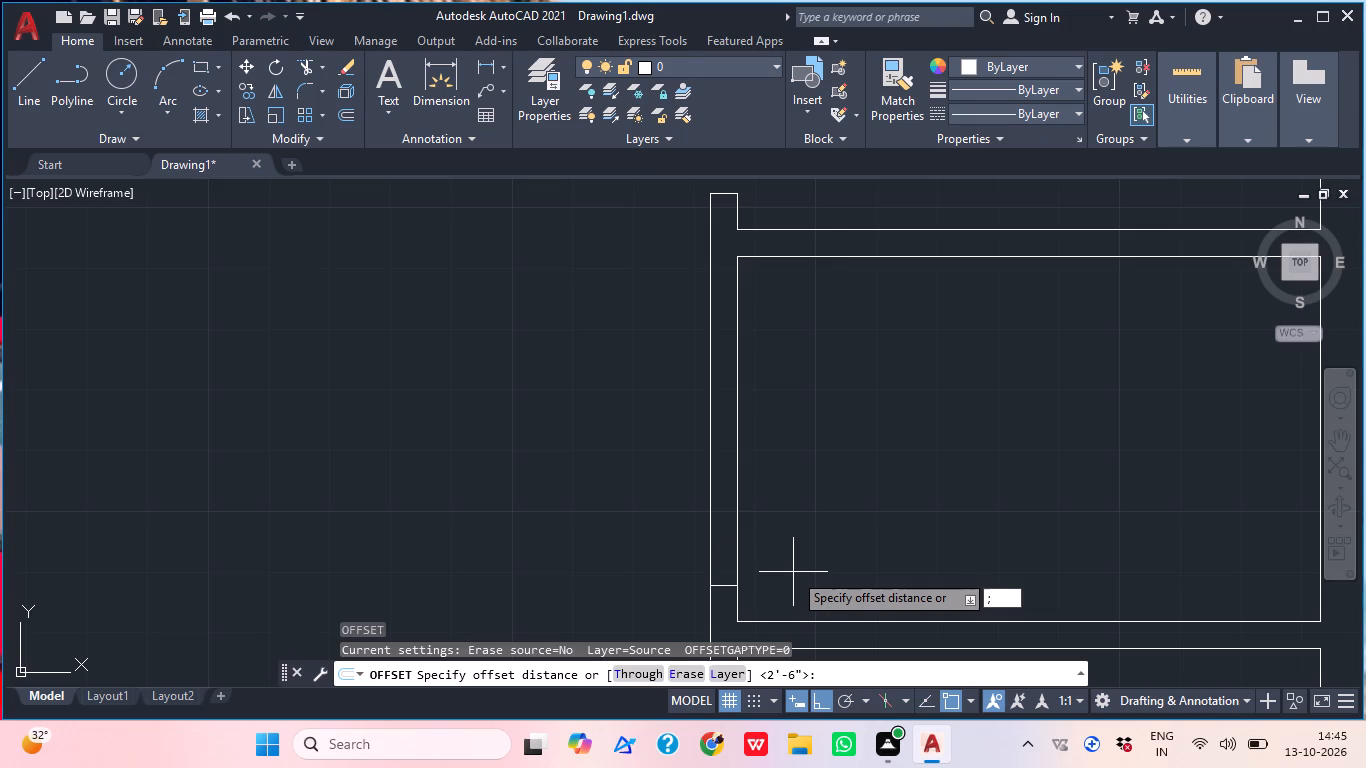
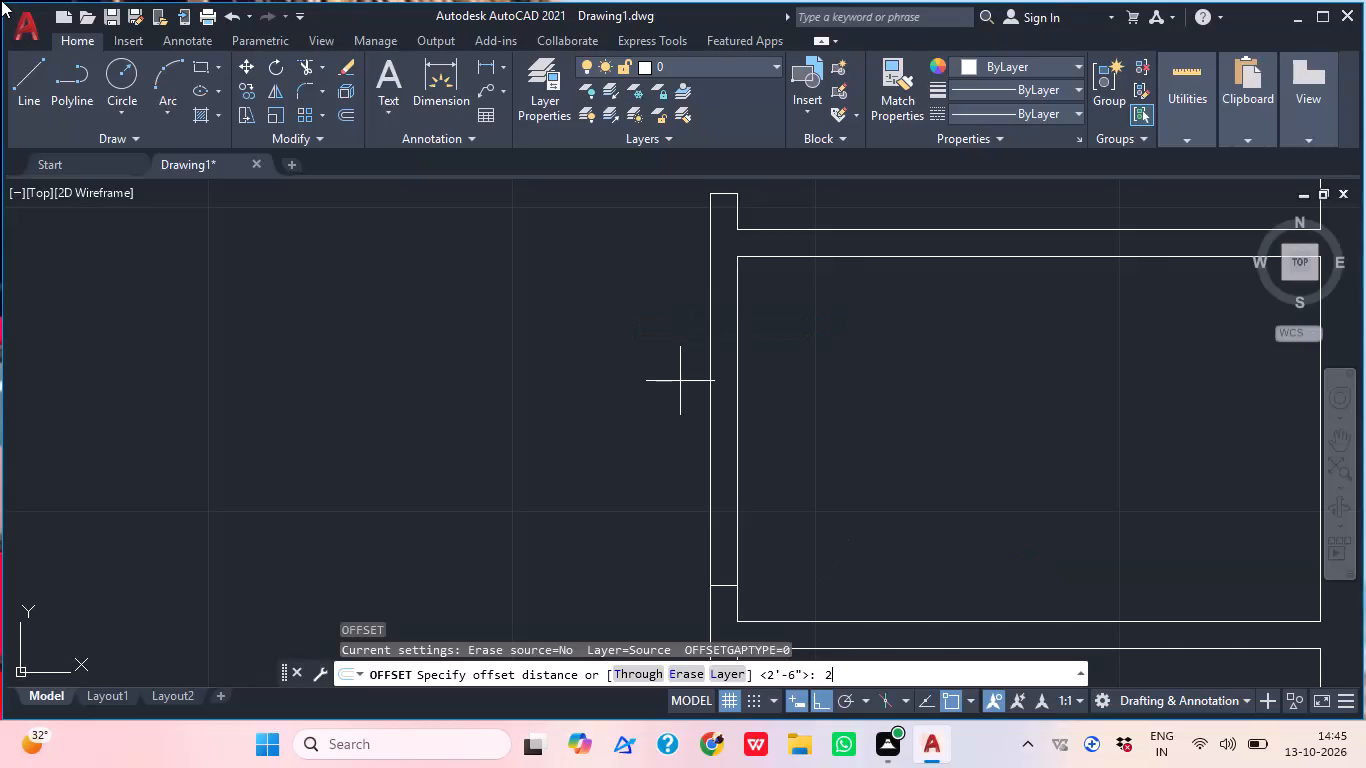
# Offset the new jamb line 2'6" upward to mark the fifth right-hand room's door opening.
pyautogui.press('Escape')
pyautogui.press('space')
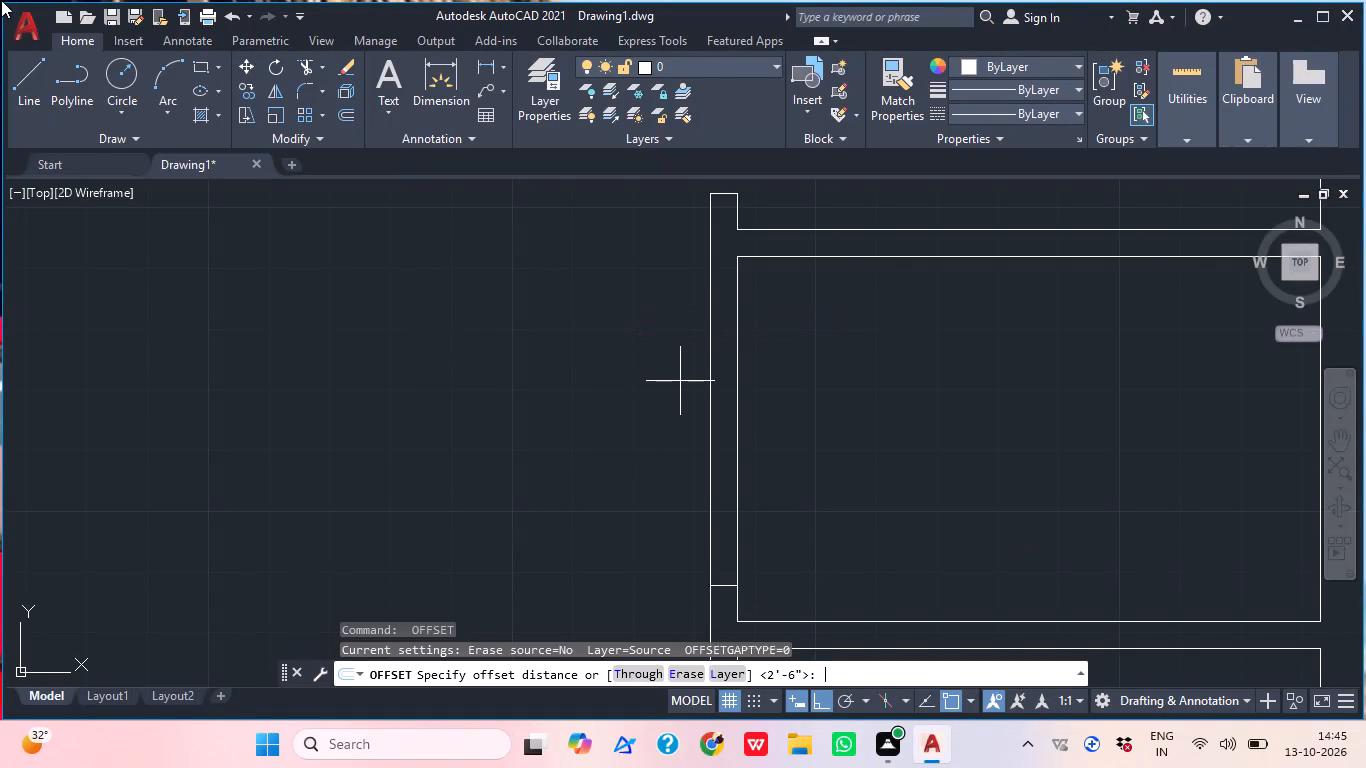
pyautogui.press('Escape')
pyautogui.write('o')
pyautogui.press('space')
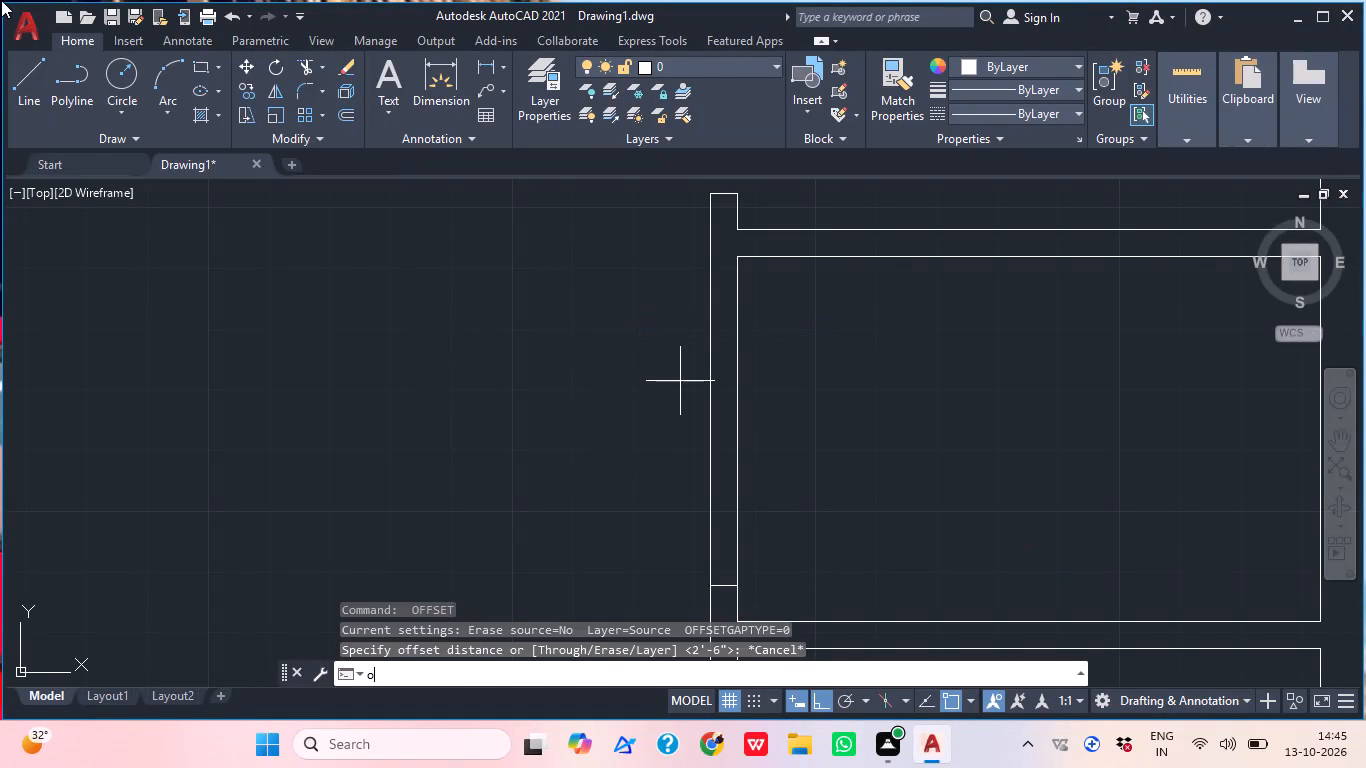
pyautogui.write('2\'6"')
pyautogui.press('Return')
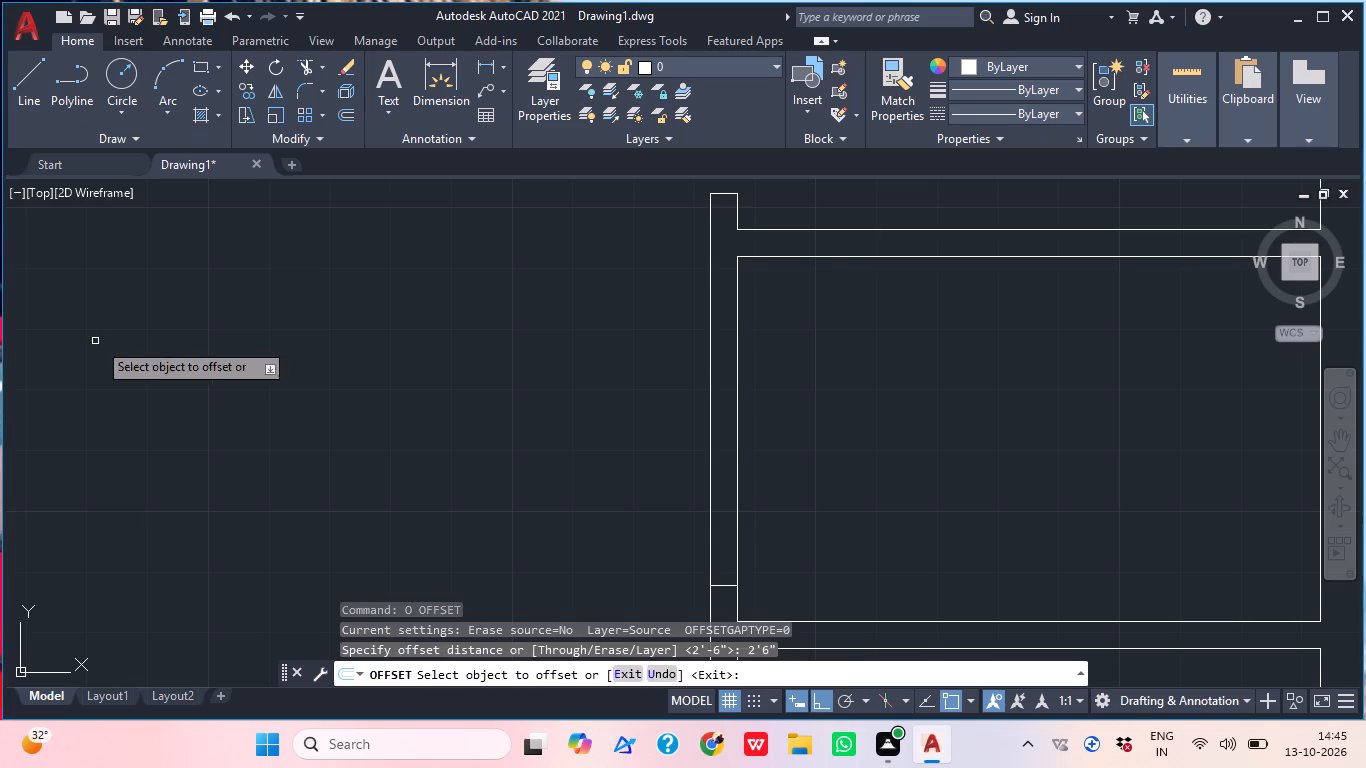
pyautogui.click(731, 589)
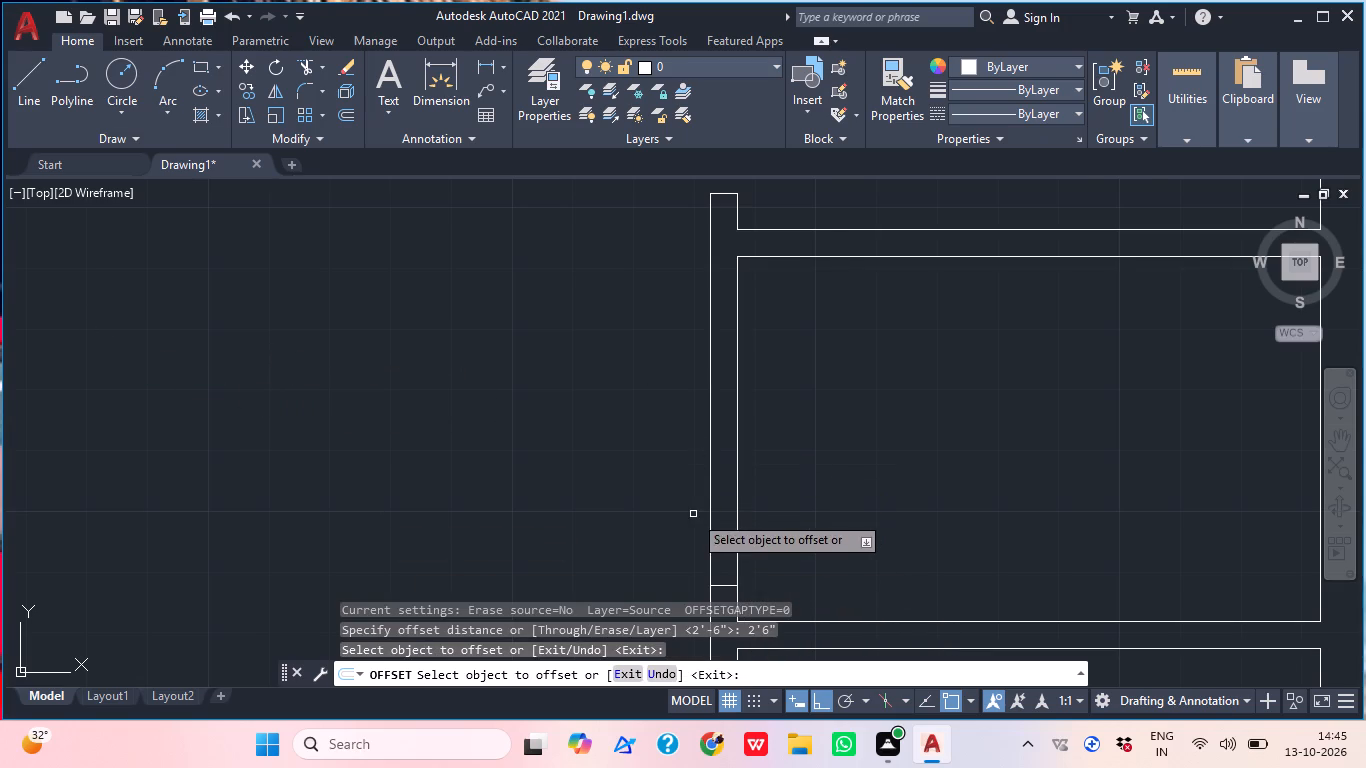
pyautogui.scroll(-1, 697, 483)
pyautogui.scroll(1, 716, 536)
pyautogui.click(707, 556)
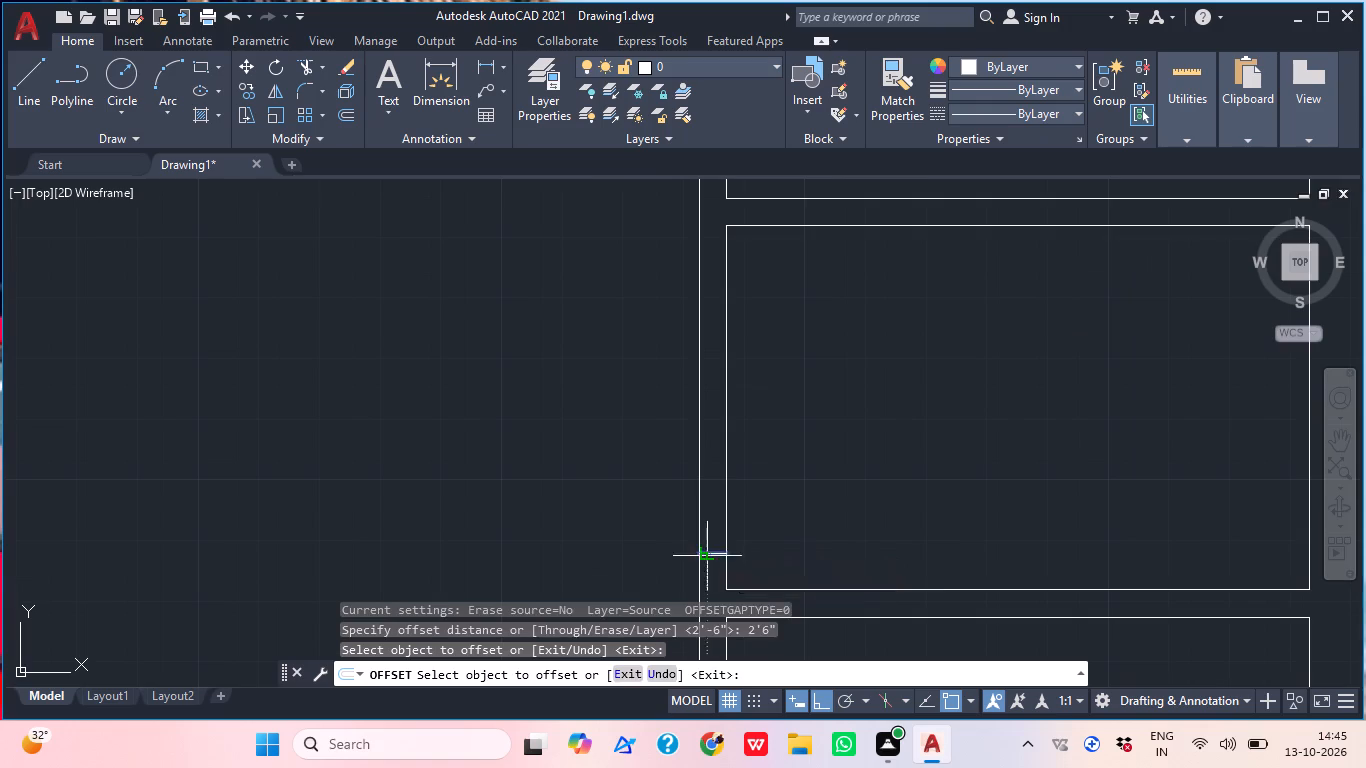
pyautogui.click(709, 367)
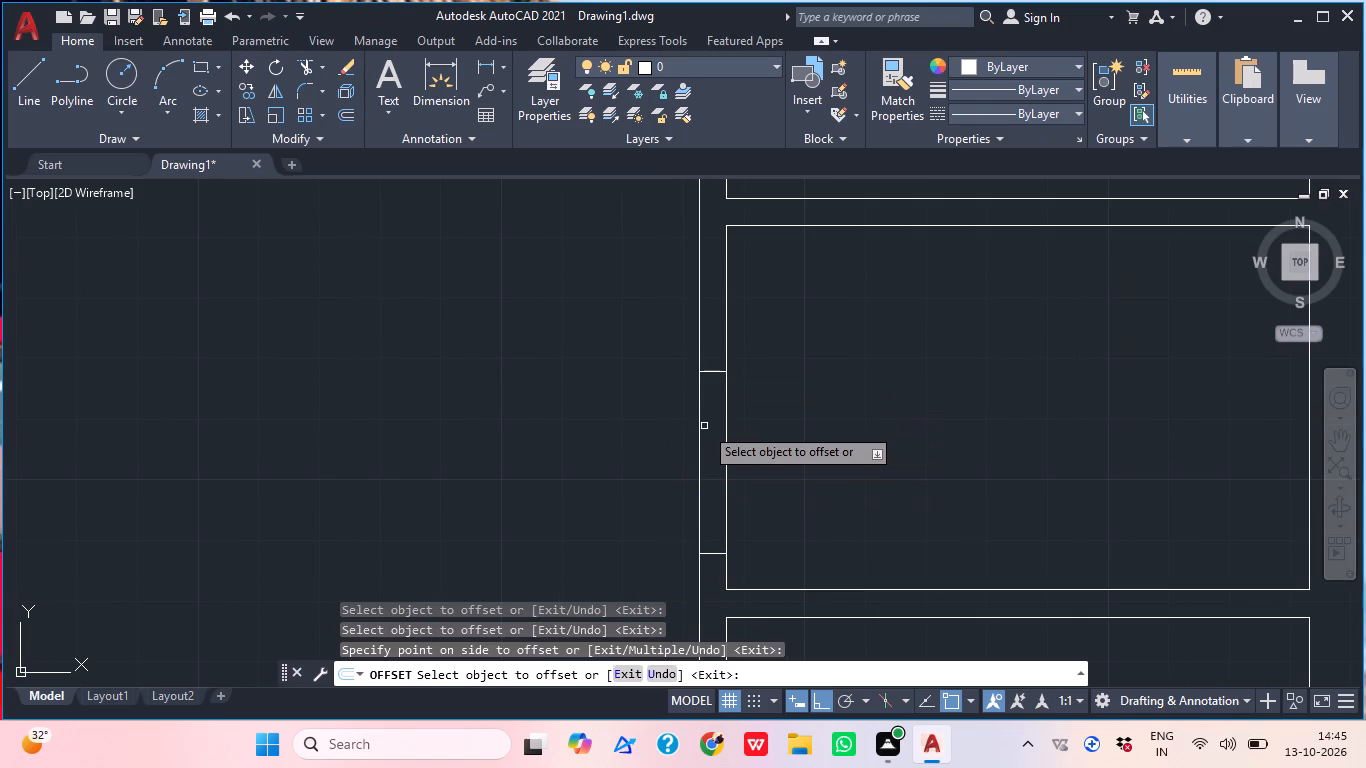
# Trim both partition faces between the jamb lines to open the fifth right-hand room's doorway.
pyautogui.write('tr')
pyautogui.press('space')
pyautogui.press('Escape')
pyautogui.press('r')
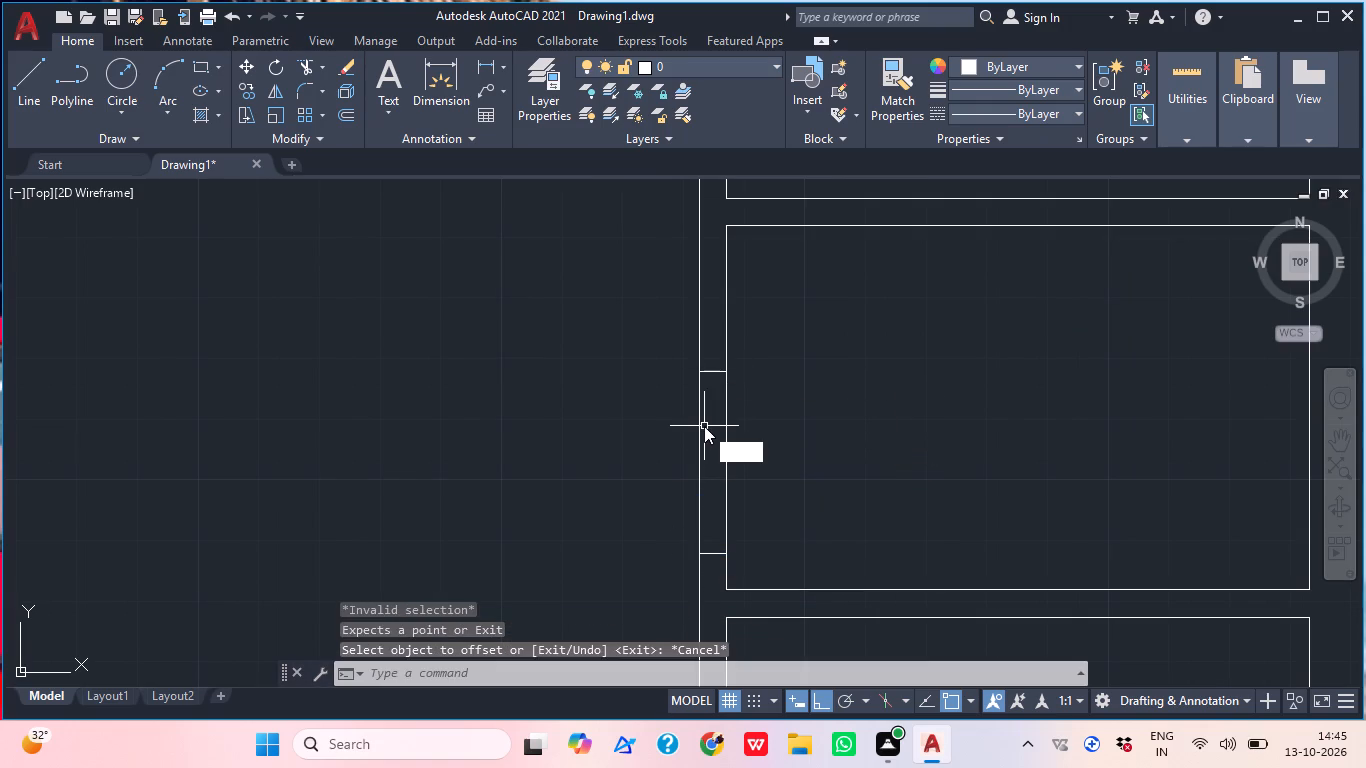
pyautogui.press('Escape')
pyautogui.write('tr')
pyautogui.press('space')
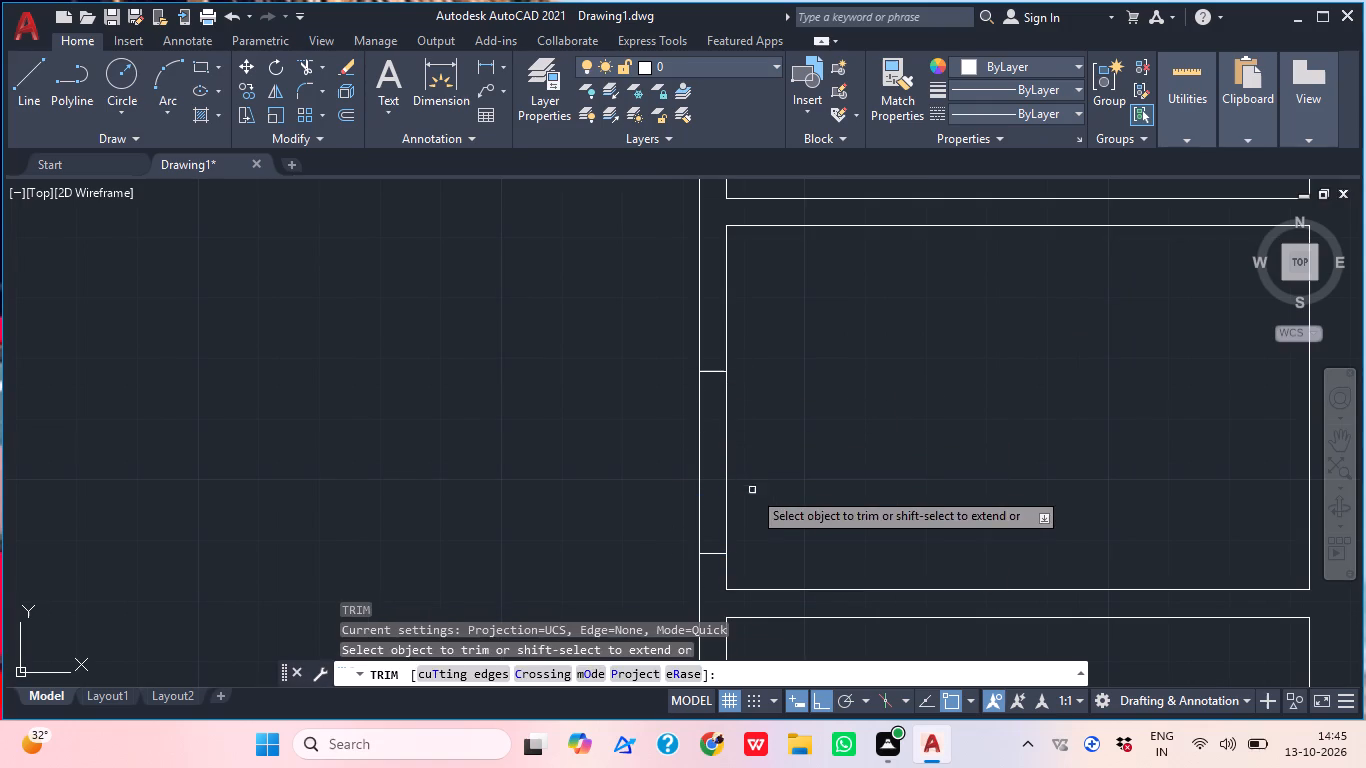
pyautogui.click(765, 483)
pyautogui.click(624, 441)
pyautogui.press('Escape')
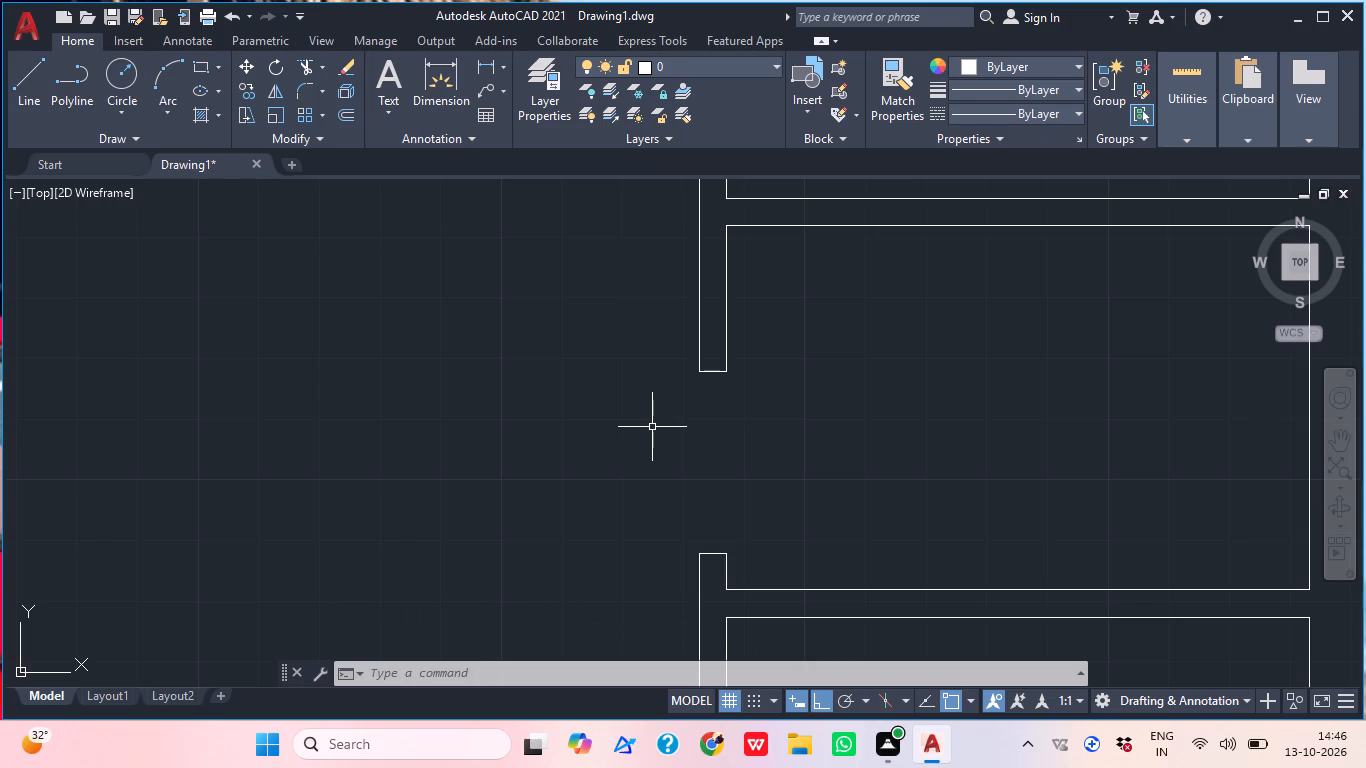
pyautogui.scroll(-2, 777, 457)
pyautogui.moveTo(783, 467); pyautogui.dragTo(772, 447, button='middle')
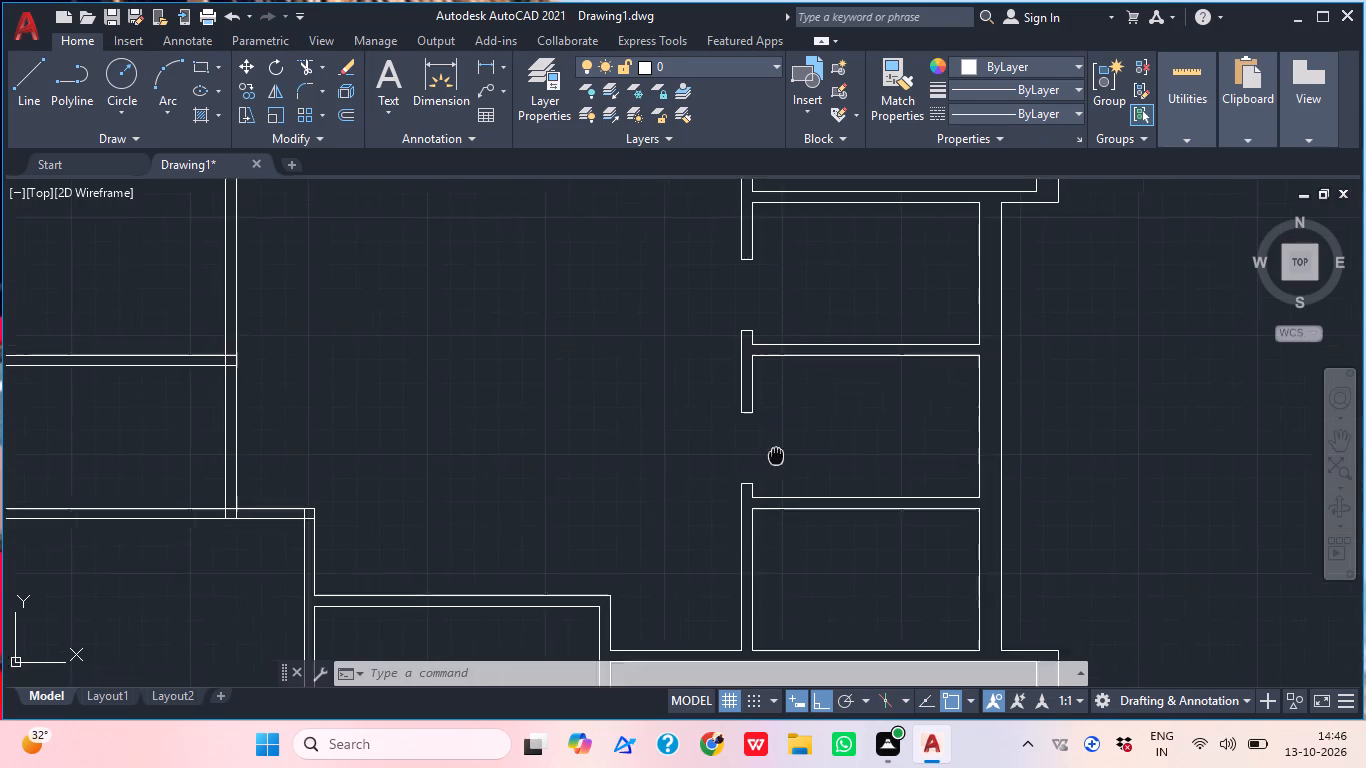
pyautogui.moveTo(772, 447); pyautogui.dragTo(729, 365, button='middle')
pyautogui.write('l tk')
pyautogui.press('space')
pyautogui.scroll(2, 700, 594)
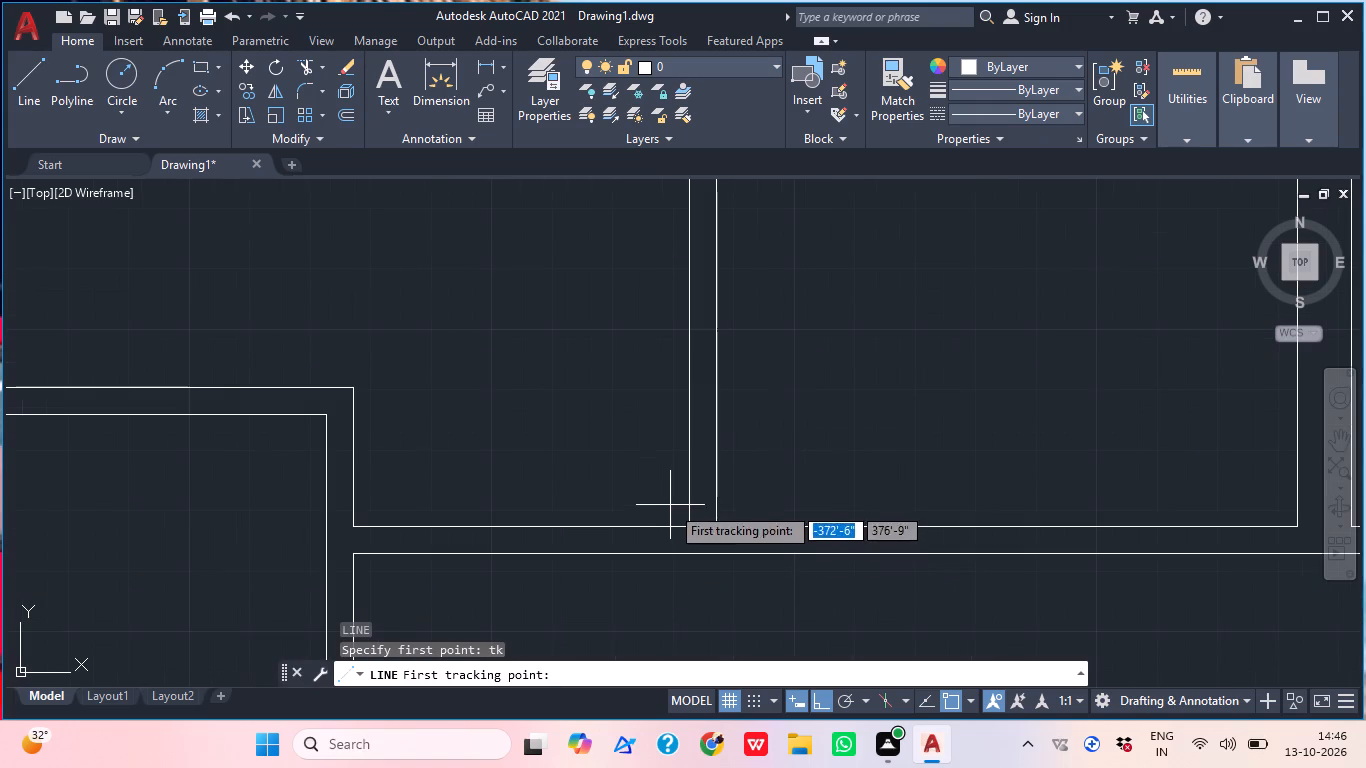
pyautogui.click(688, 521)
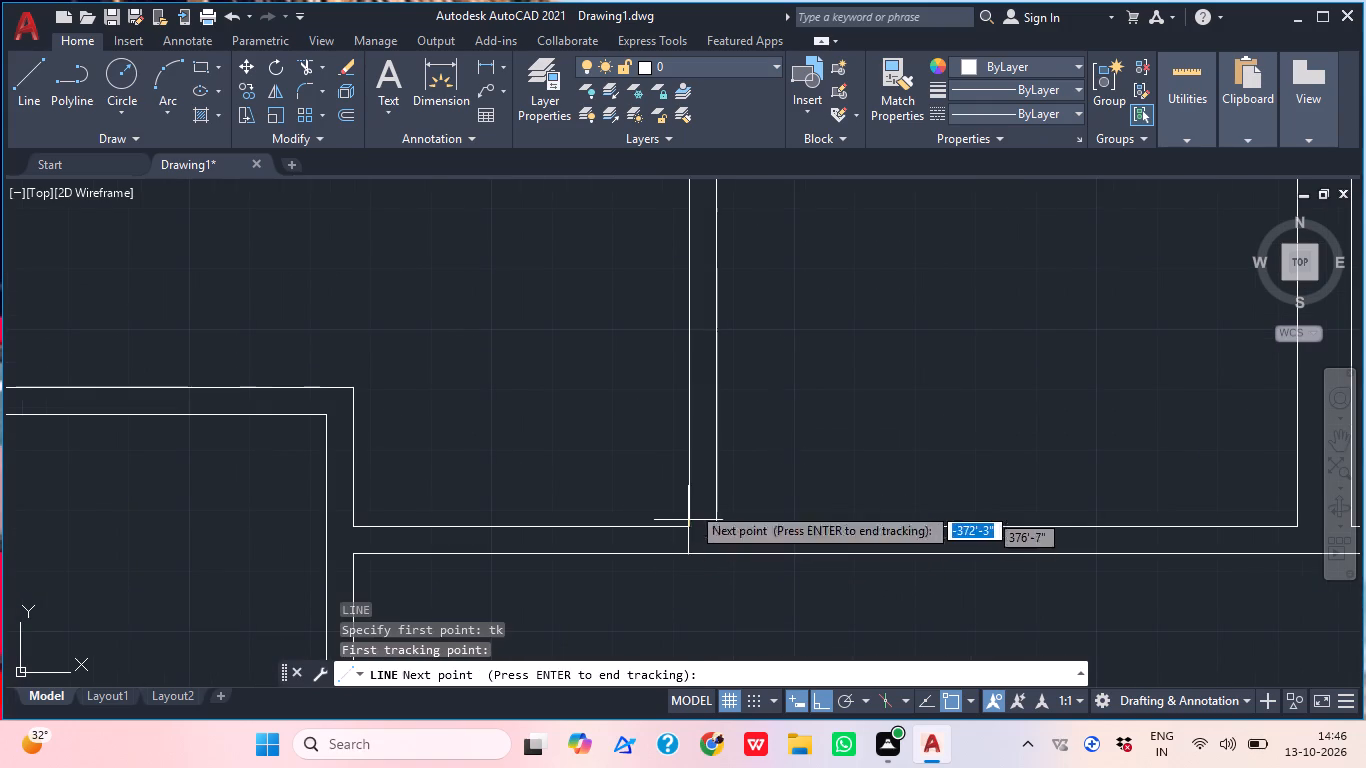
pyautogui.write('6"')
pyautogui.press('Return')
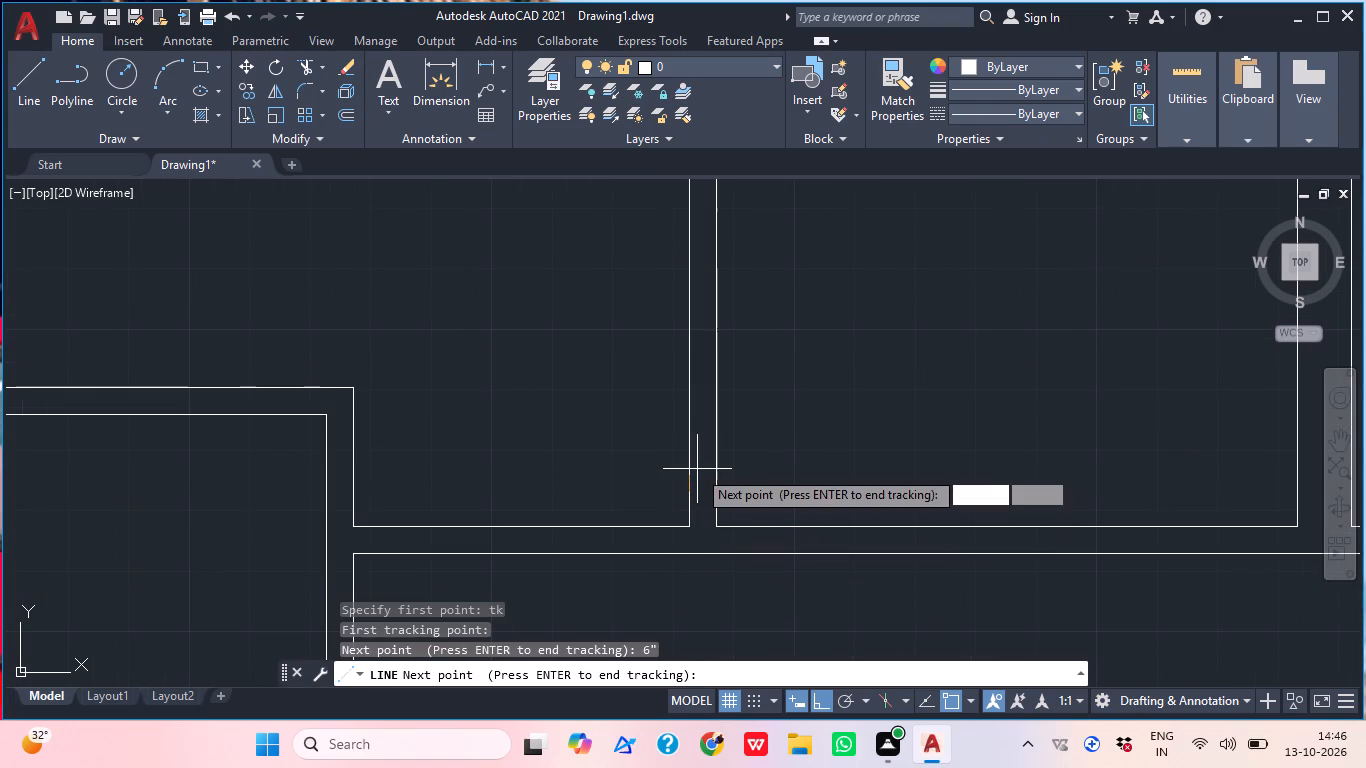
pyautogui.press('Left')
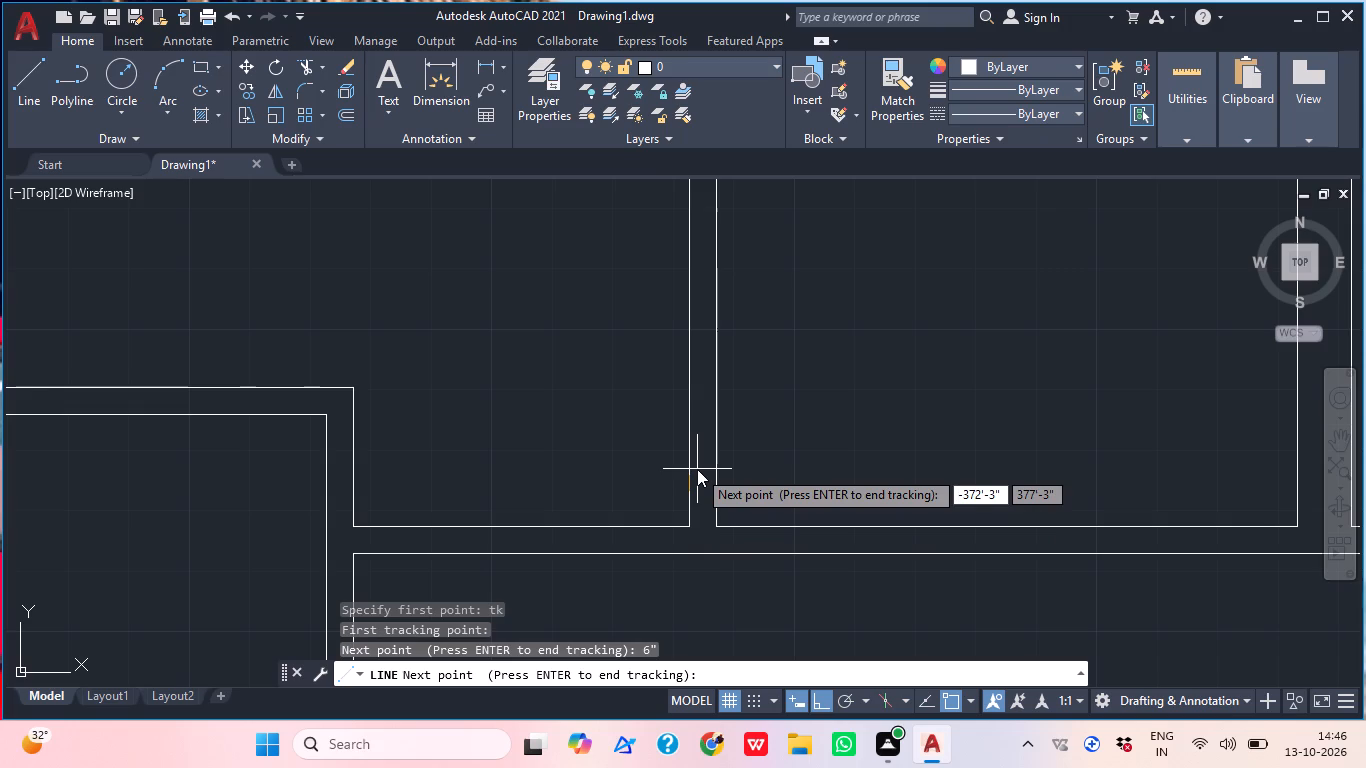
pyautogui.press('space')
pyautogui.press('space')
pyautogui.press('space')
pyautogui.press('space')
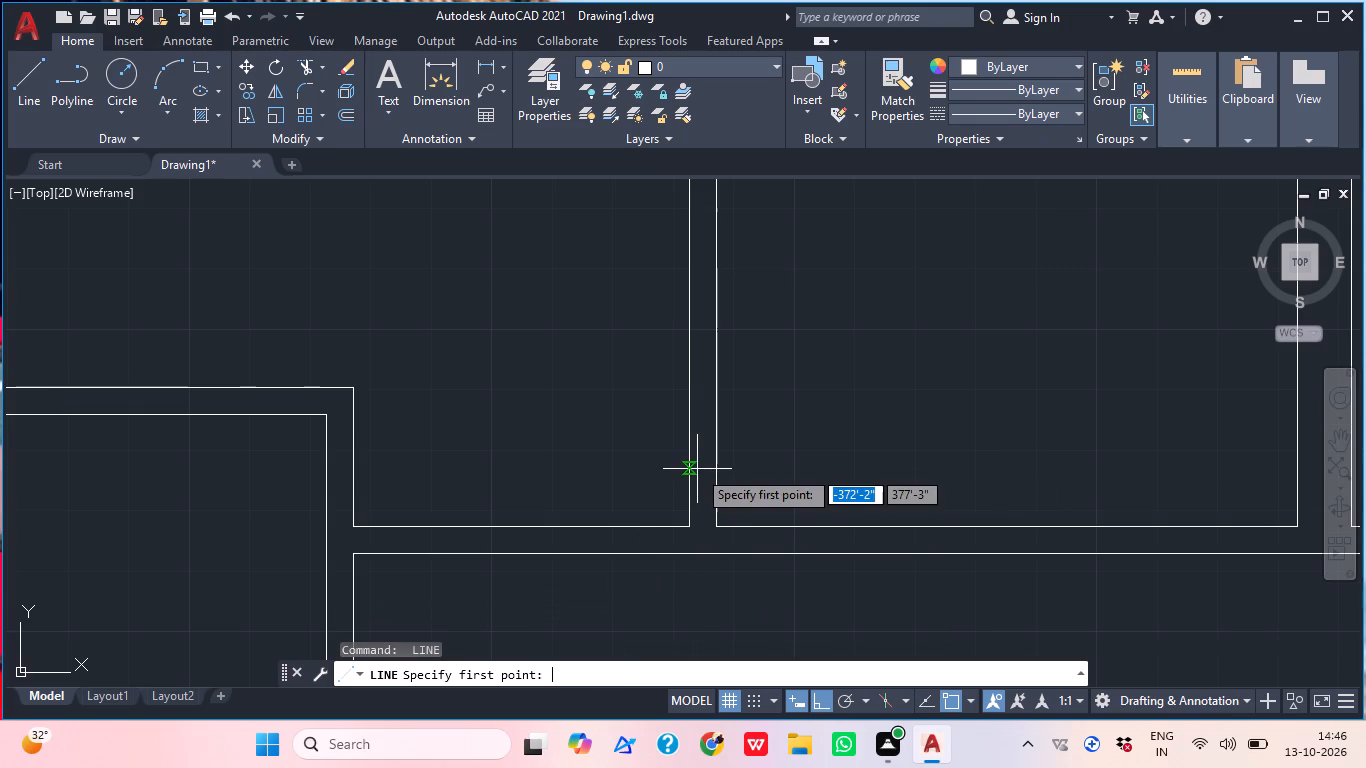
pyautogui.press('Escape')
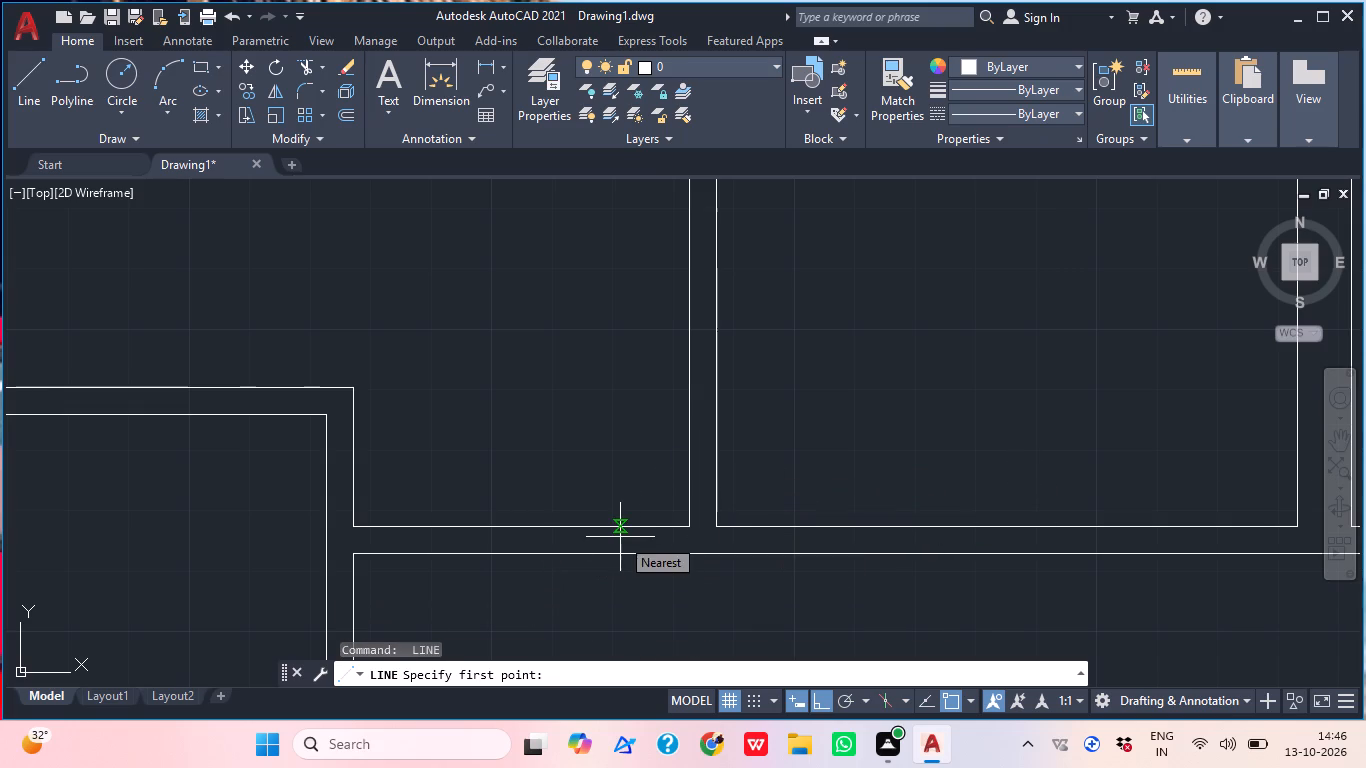
# Draw a door jamb line across the sixth right-hand room's left partition, tracked 6" above the partition's bottom corner.
pyautogui.write('l tk')
pyautogui.press('space')
pyautogui.click(682, 524)
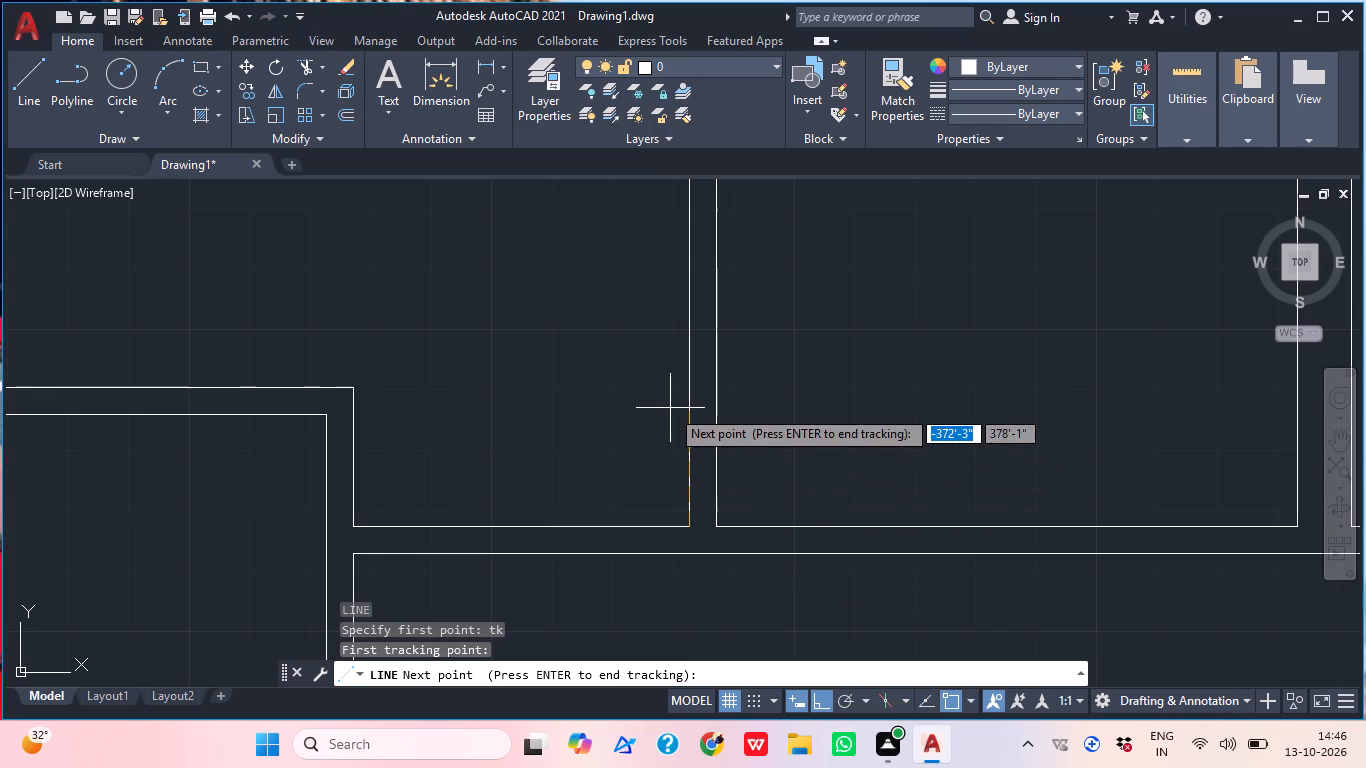
pyautogui.write('6"')
pyautogui.press('Return')
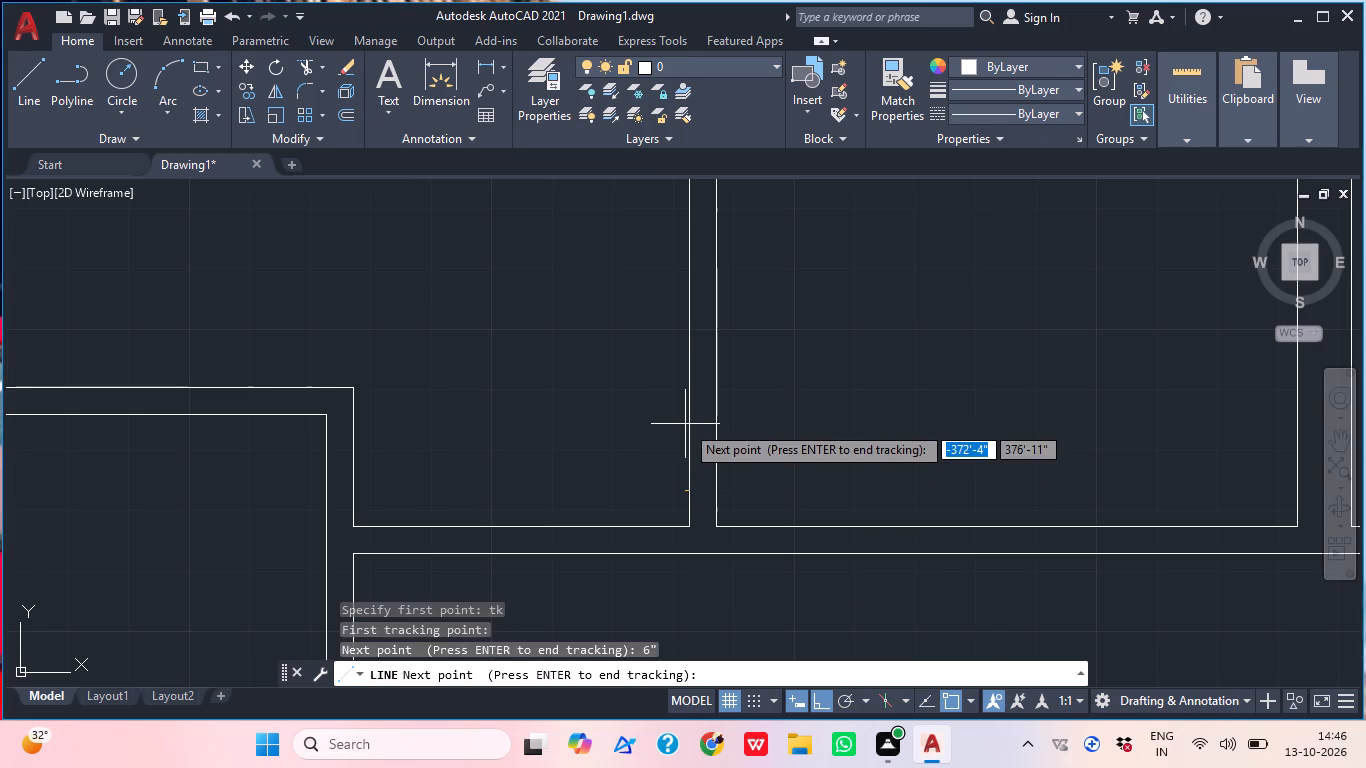
pyautogui.press('Return')
pyautogui.scroll(3, 703, 447)
pyautogui.scroll(-4, 749, 446)
pyautogui.scroll(1, 753, 537)
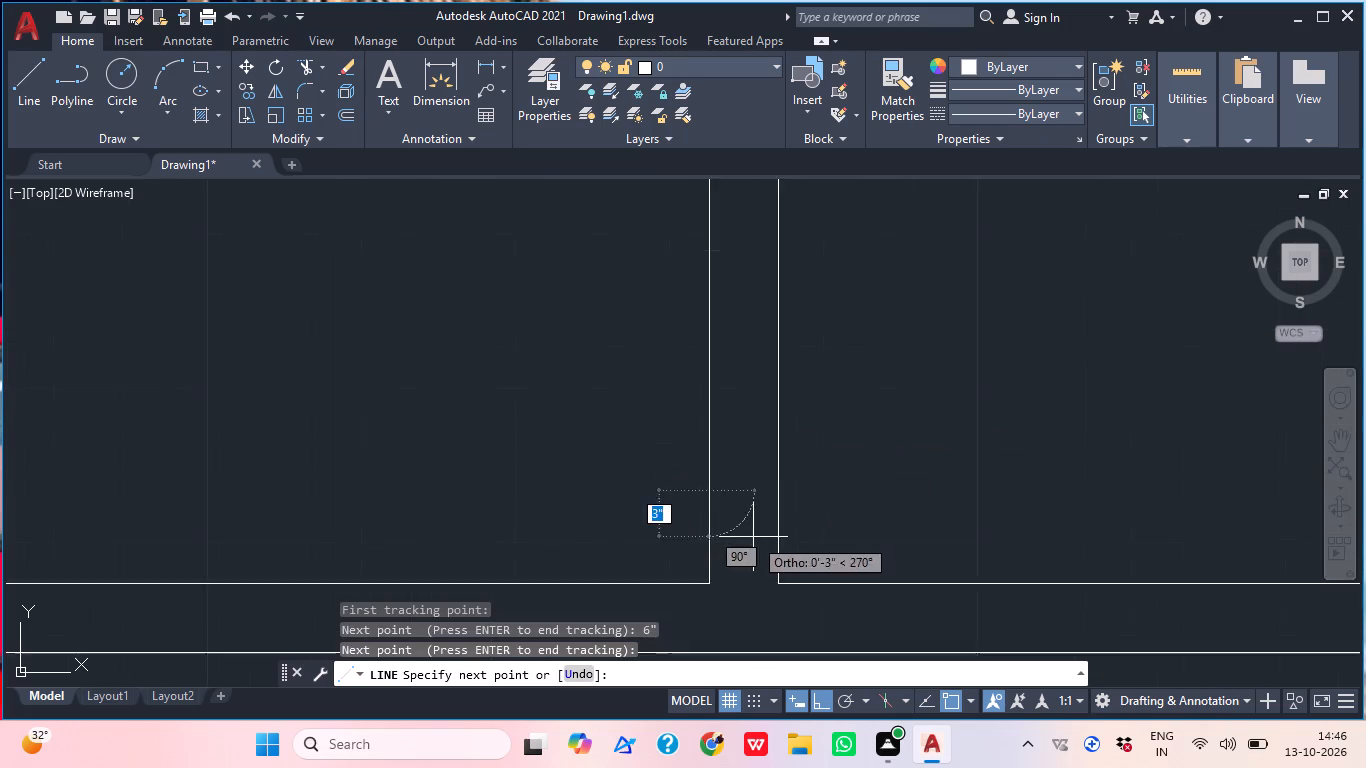
pyautogui.scroll(1, 753, 537)
pyautogui.click(785, 470)
pyautogui.press('Escape')
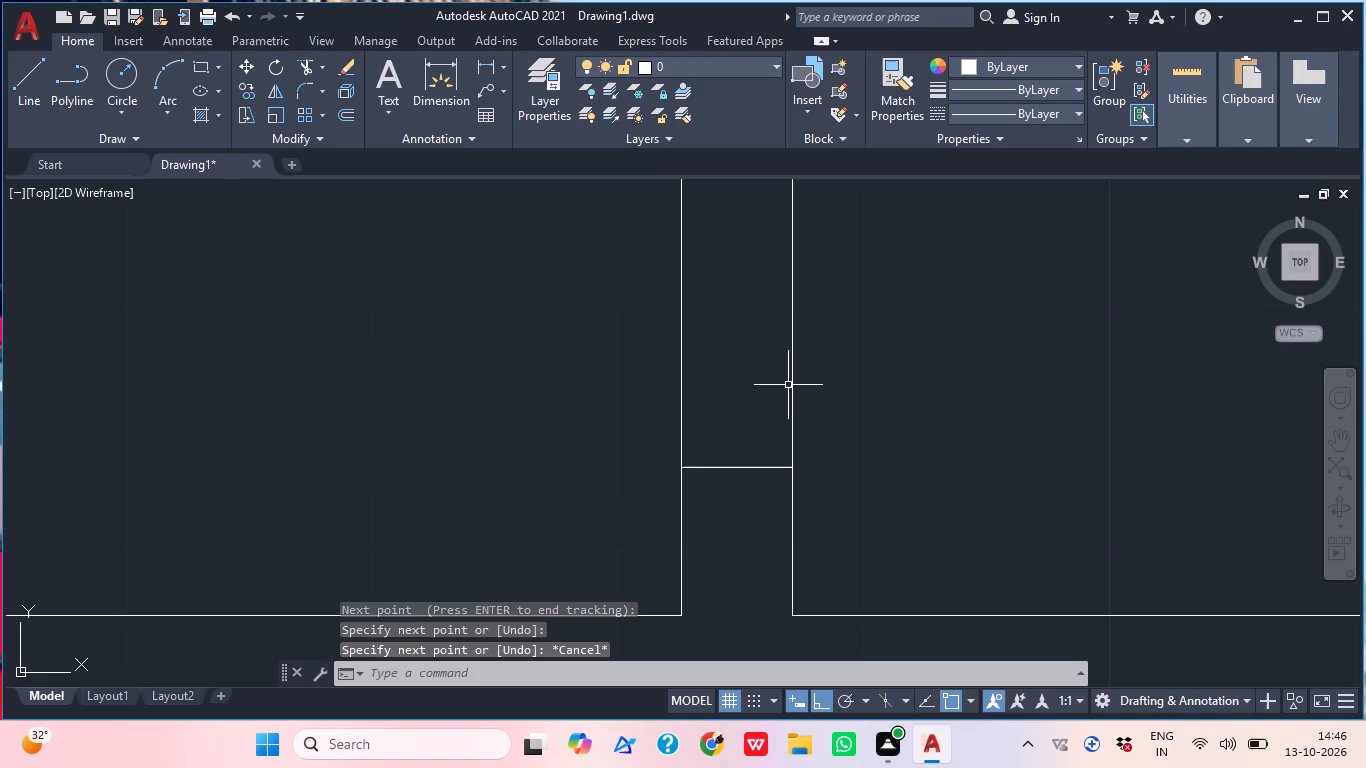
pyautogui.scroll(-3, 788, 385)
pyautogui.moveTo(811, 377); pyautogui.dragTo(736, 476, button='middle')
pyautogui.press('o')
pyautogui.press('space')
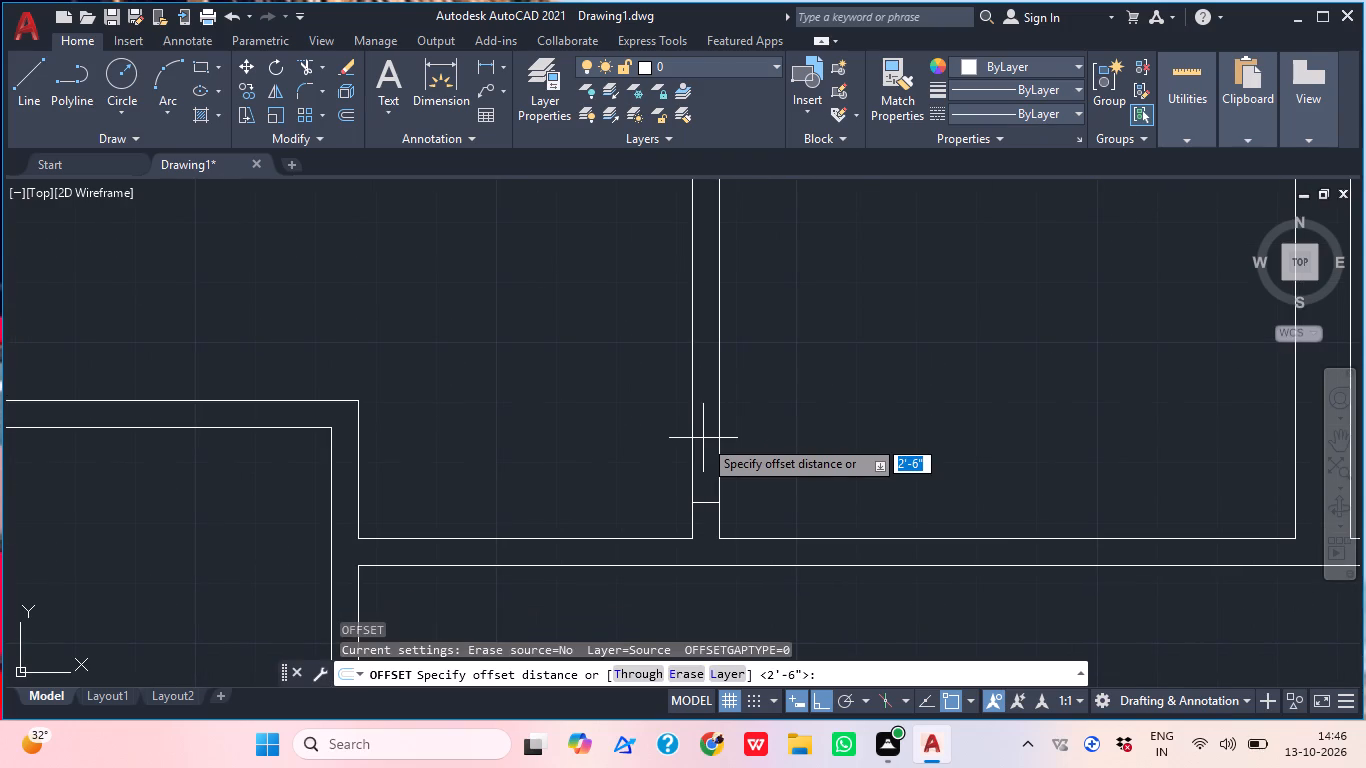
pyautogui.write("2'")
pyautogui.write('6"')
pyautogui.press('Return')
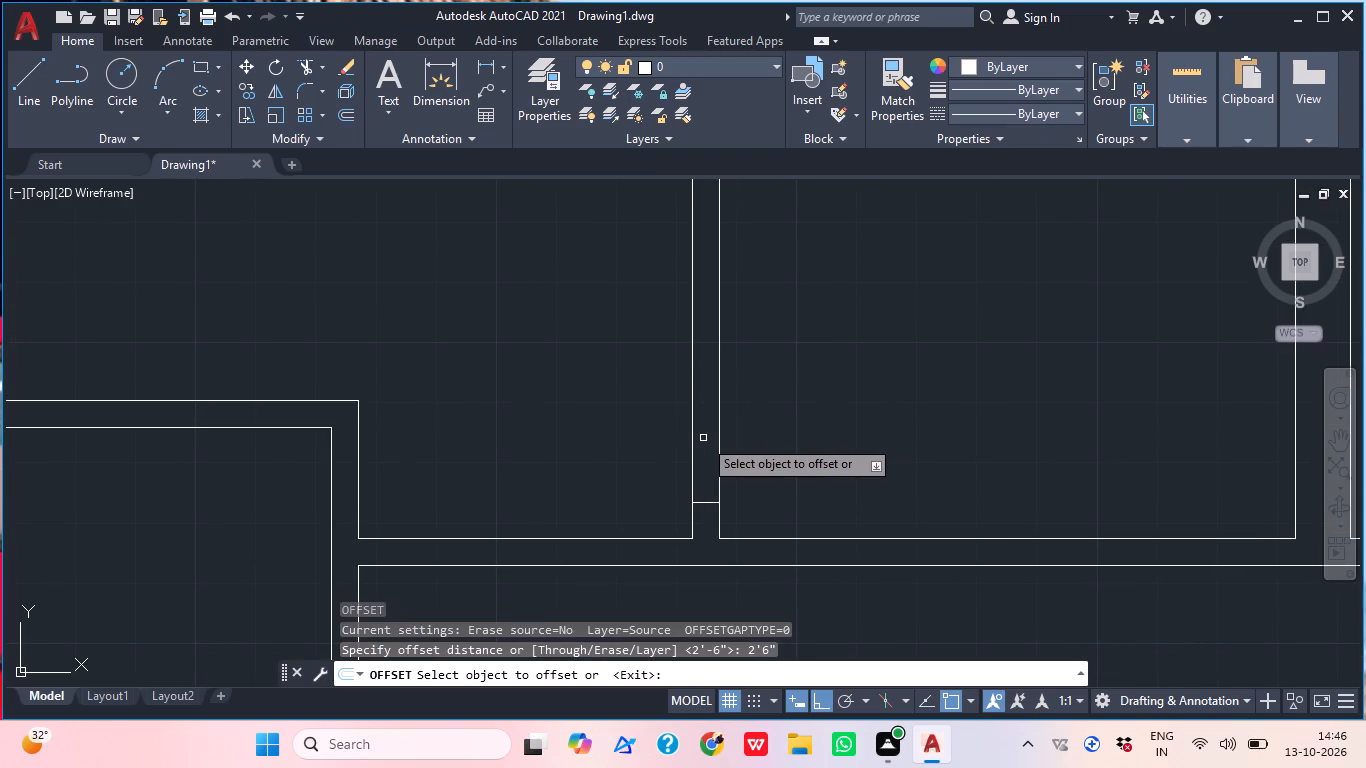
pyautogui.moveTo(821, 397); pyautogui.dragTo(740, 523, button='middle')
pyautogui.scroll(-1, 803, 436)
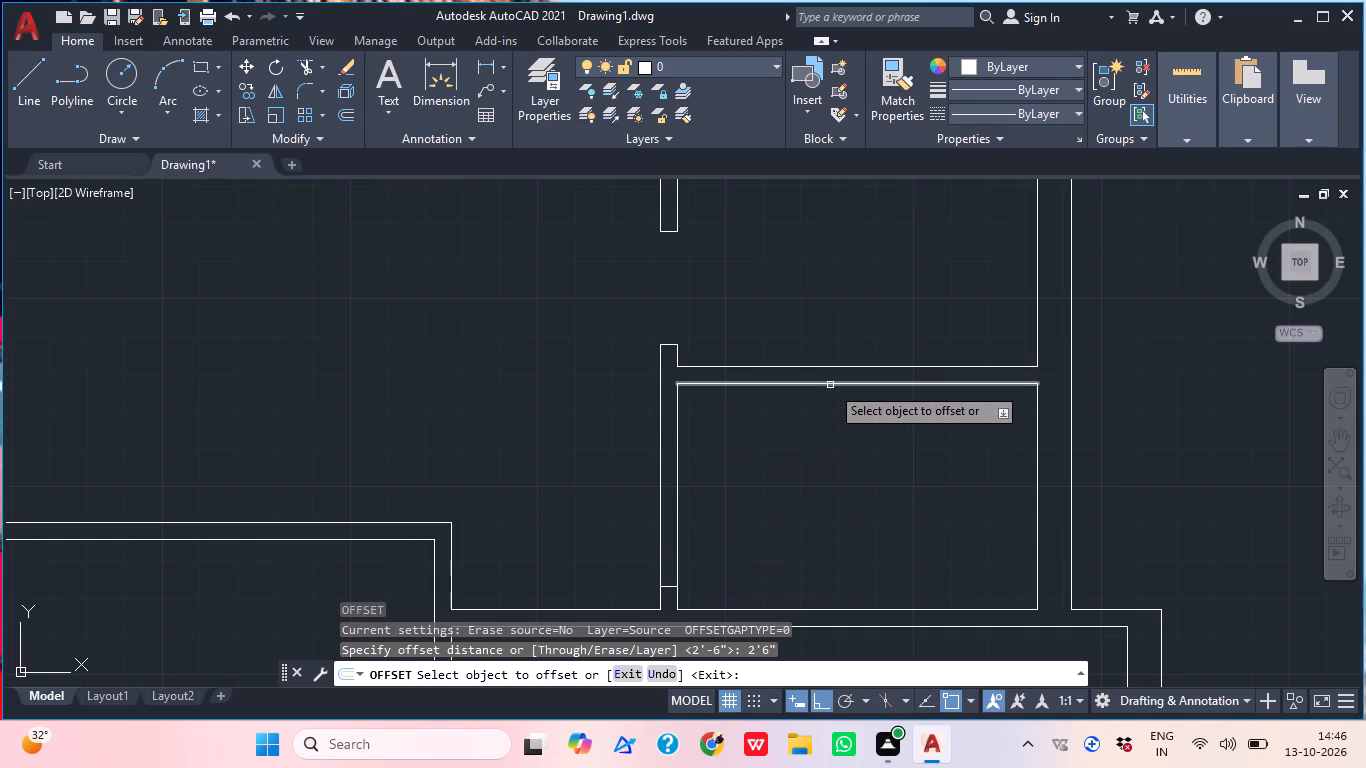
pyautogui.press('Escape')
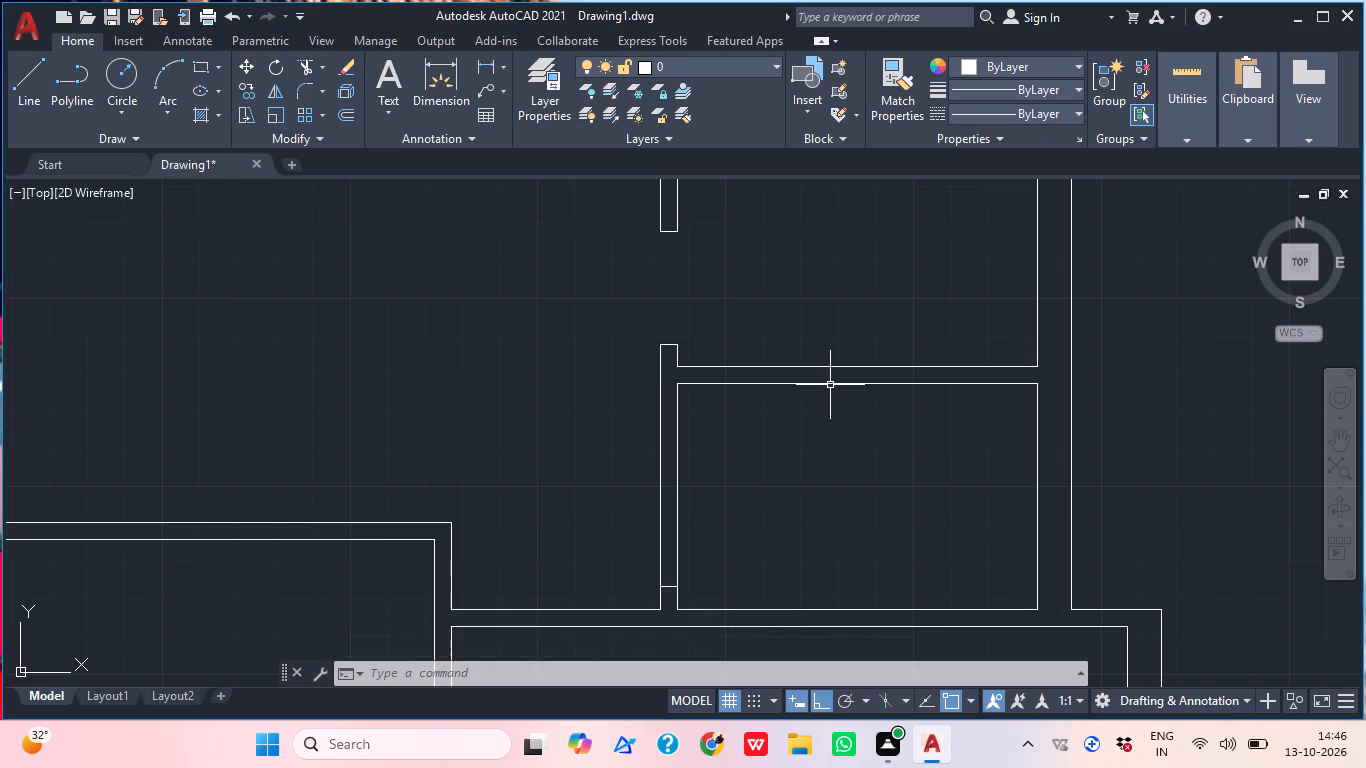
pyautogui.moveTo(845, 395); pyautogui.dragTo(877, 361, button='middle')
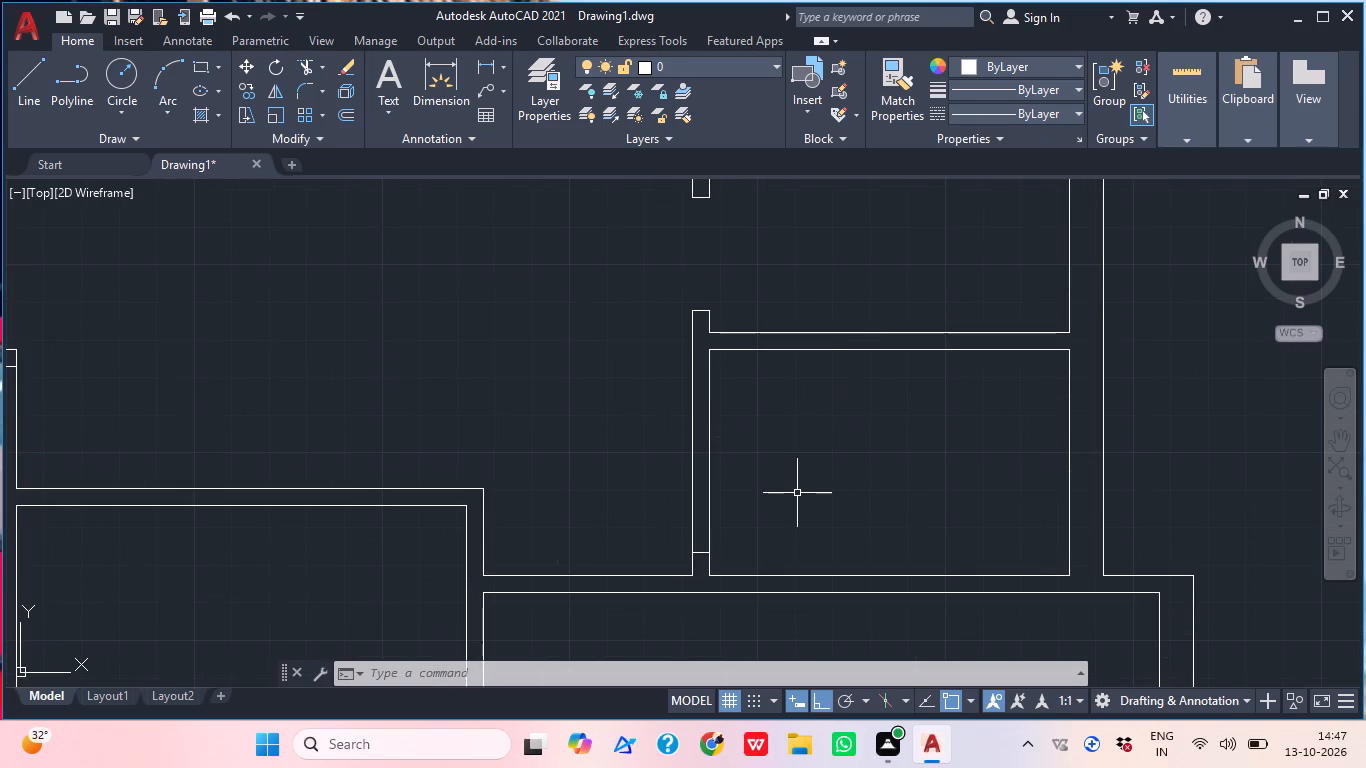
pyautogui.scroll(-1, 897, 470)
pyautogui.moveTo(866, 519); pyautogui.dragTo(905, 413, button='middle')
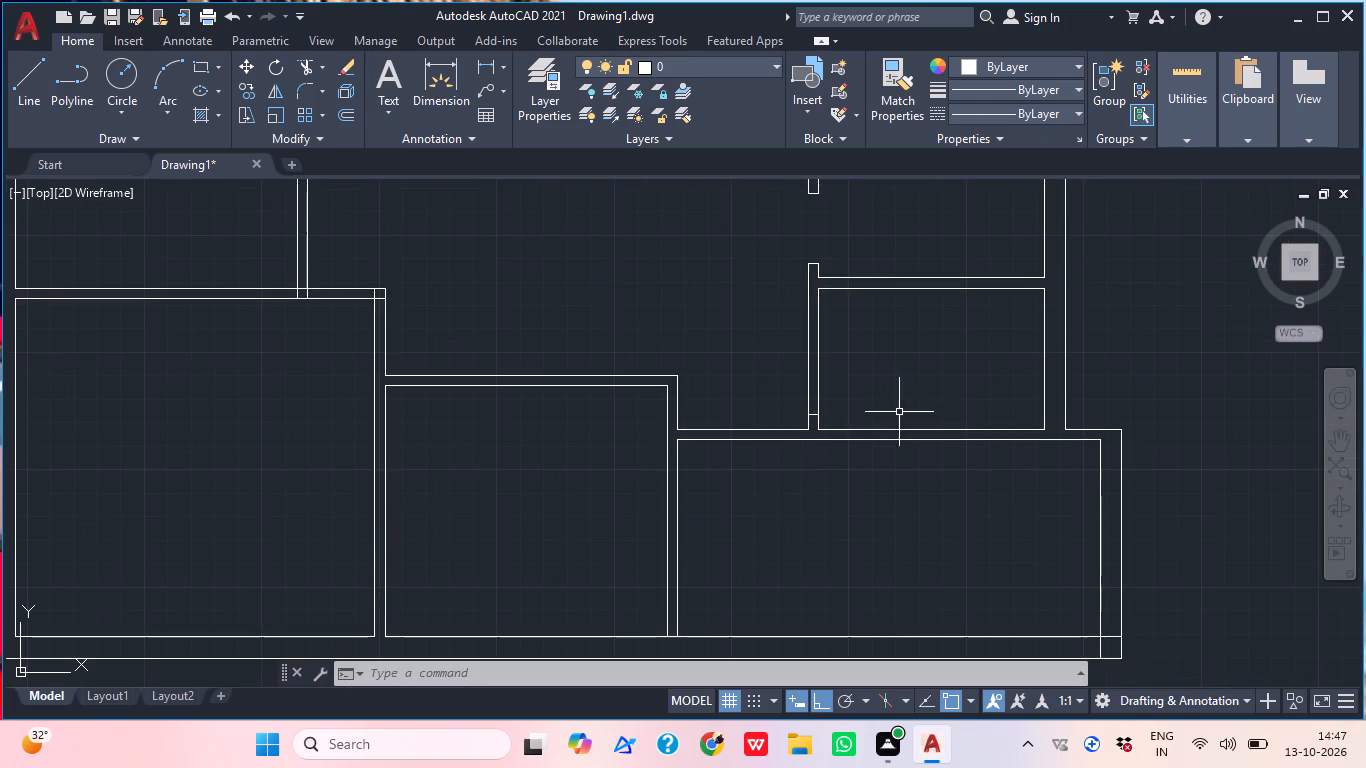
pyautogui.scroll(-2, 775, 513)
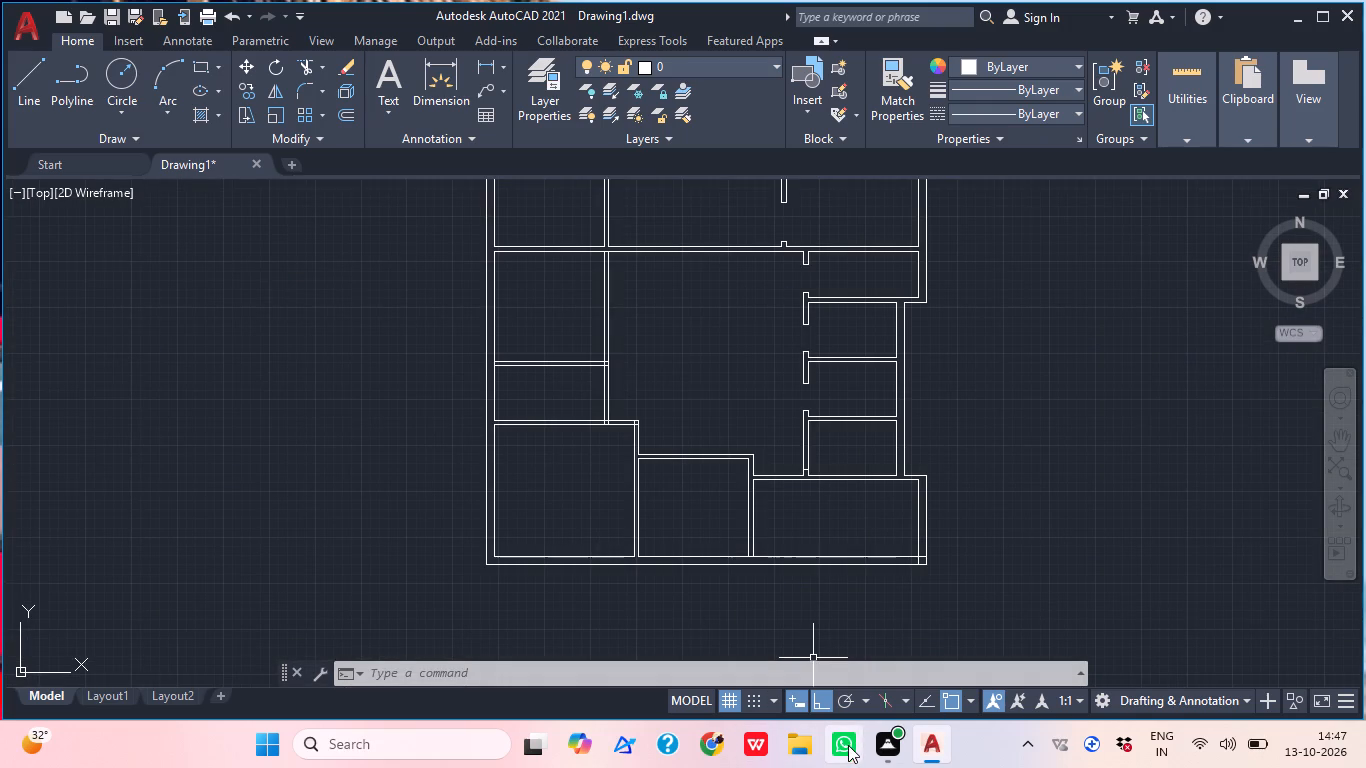
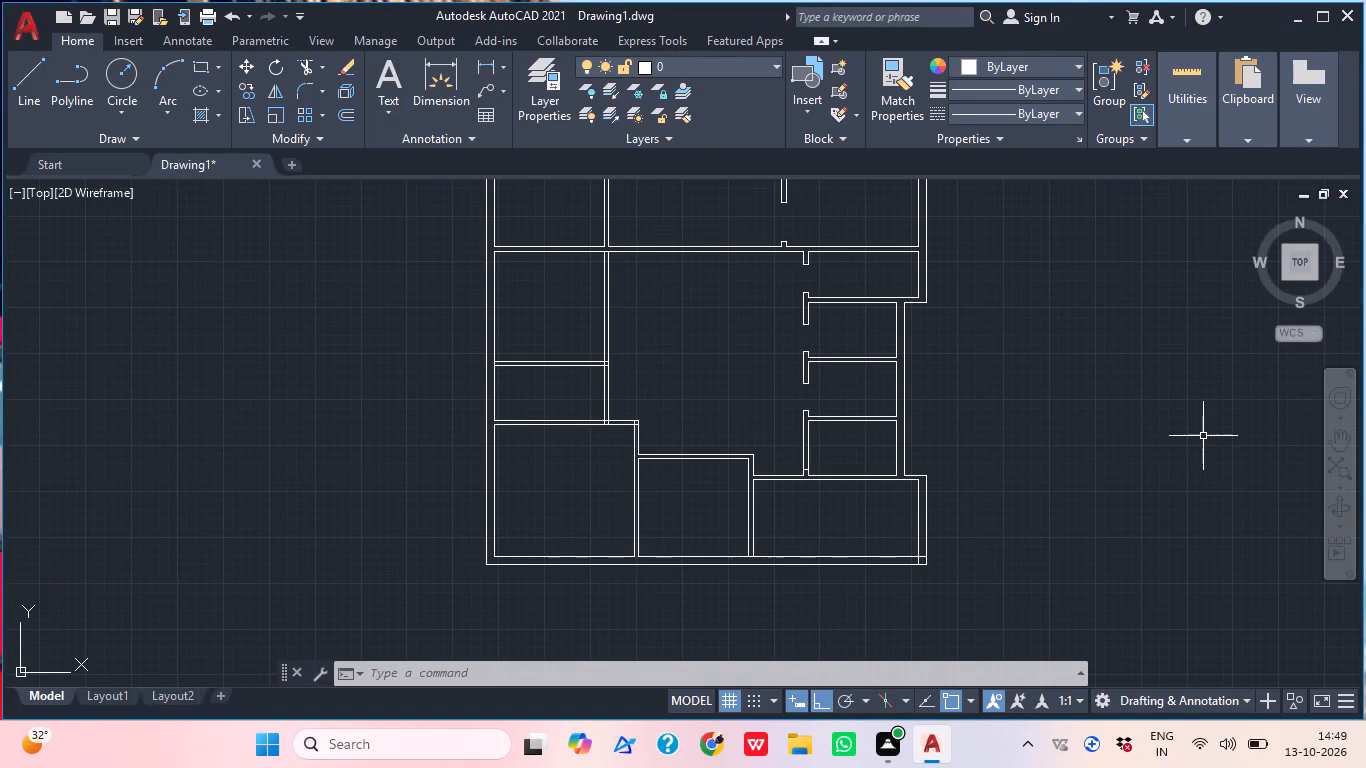
# Offset the new jamb line 2'6" upward to mark the sixth right-hand room's door opening.
pyautogui.scroll(1, 817, 486)
pyautogui.moveTo(809, 481); pyautogui.dragTo(890, 520, button='middle')
pyautogui.write('o')
pyautogui.press('space')
pyautogui.write('2\'6"')
pyautogui.press('Return')
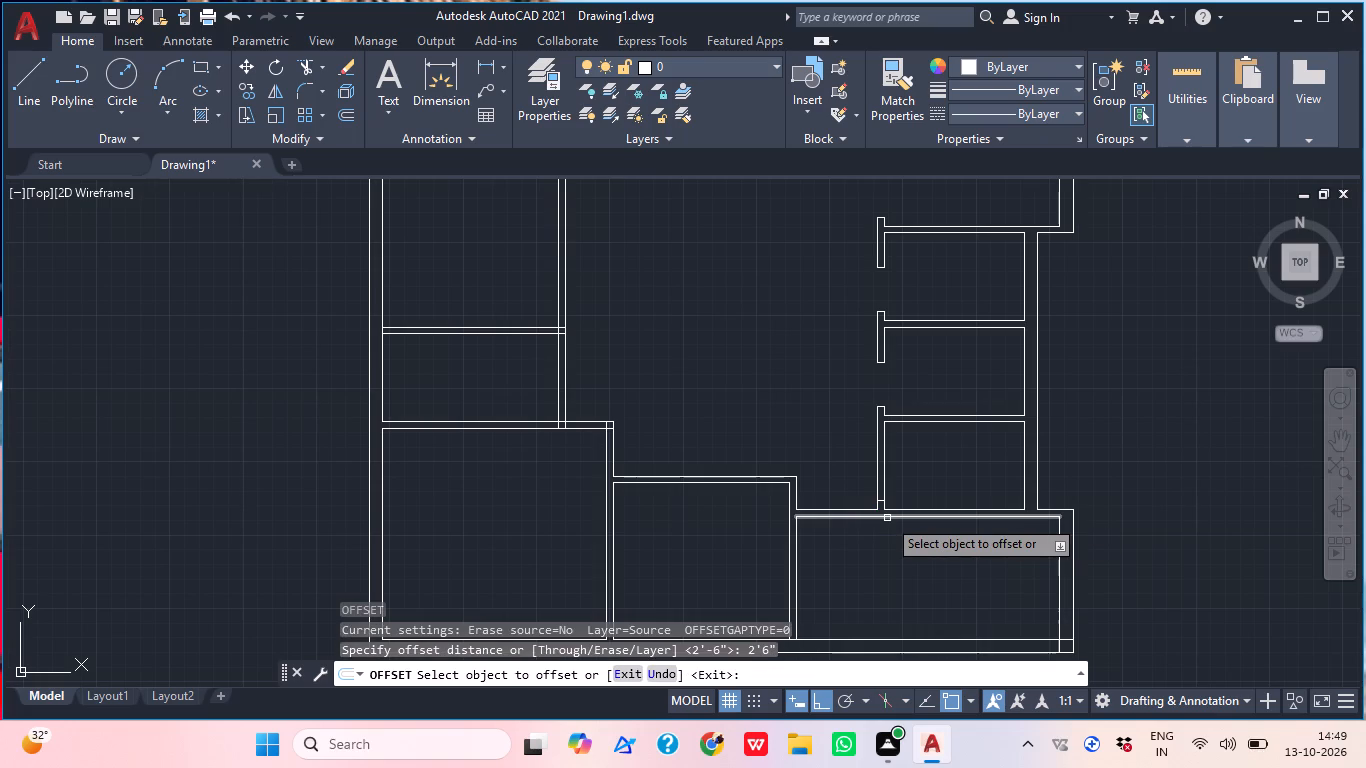
pyautogui.scroll(1, 887, 518)
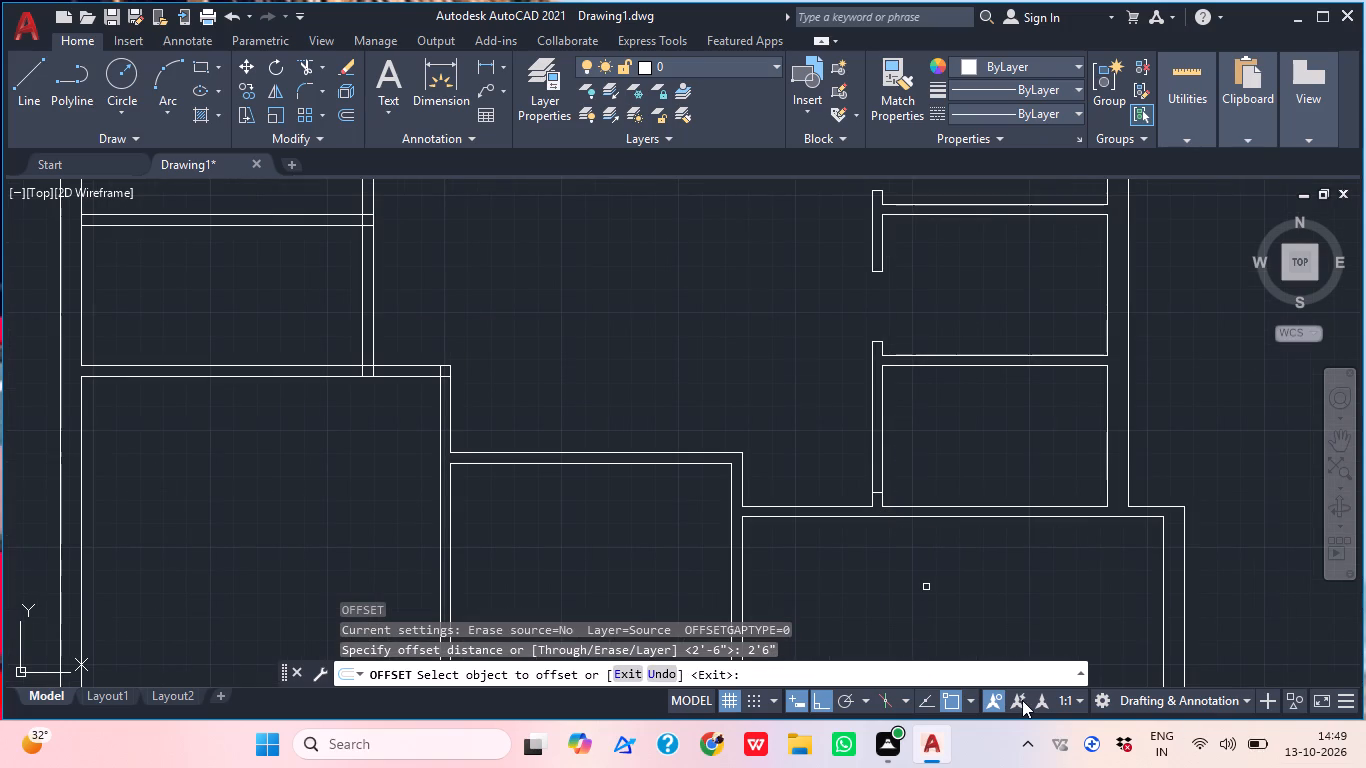
pyautogui.scroll(2, 904, 508)
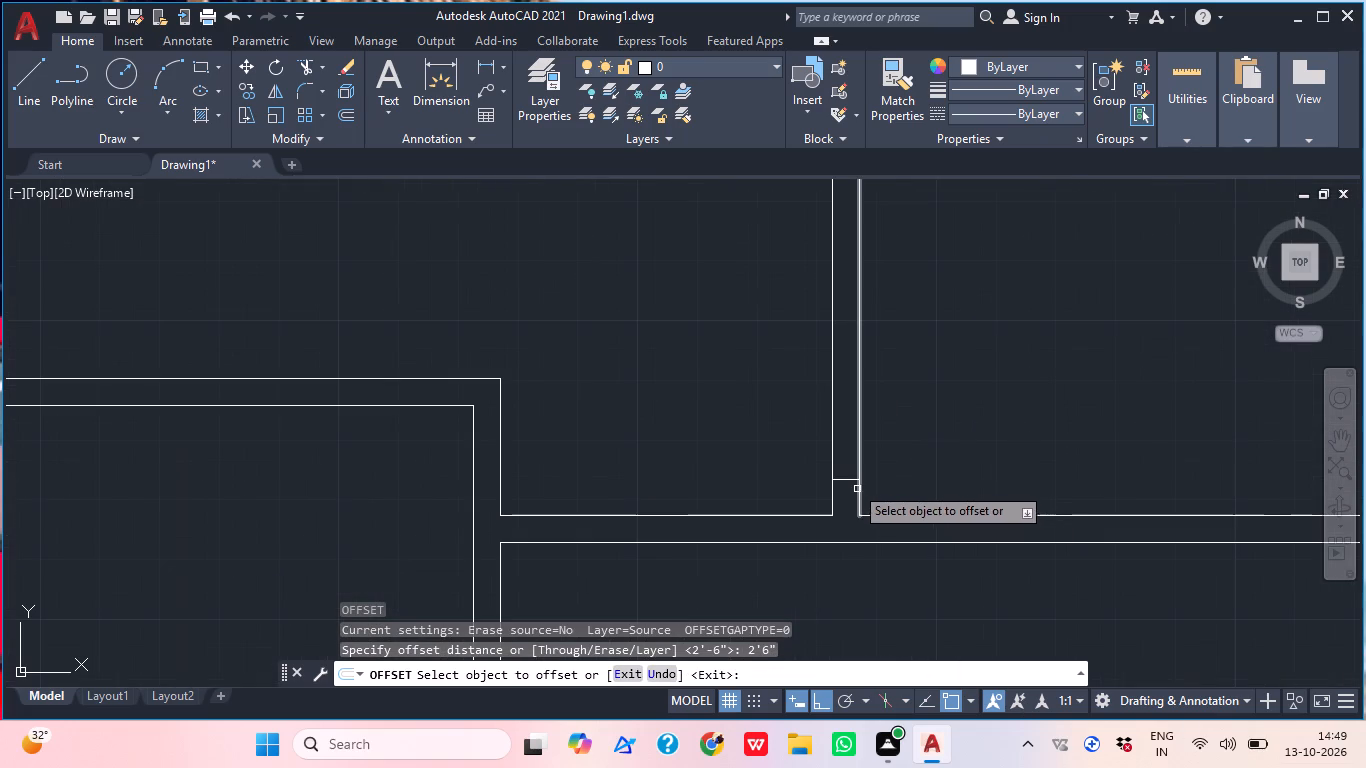
pyautogui.click(848, 482)
pyautogui.click(845, 412)
pyautogui.moveTo(954, 431); pyautogui.dragTo(917, 488, button='middle')
pyautogui.press('Escape')
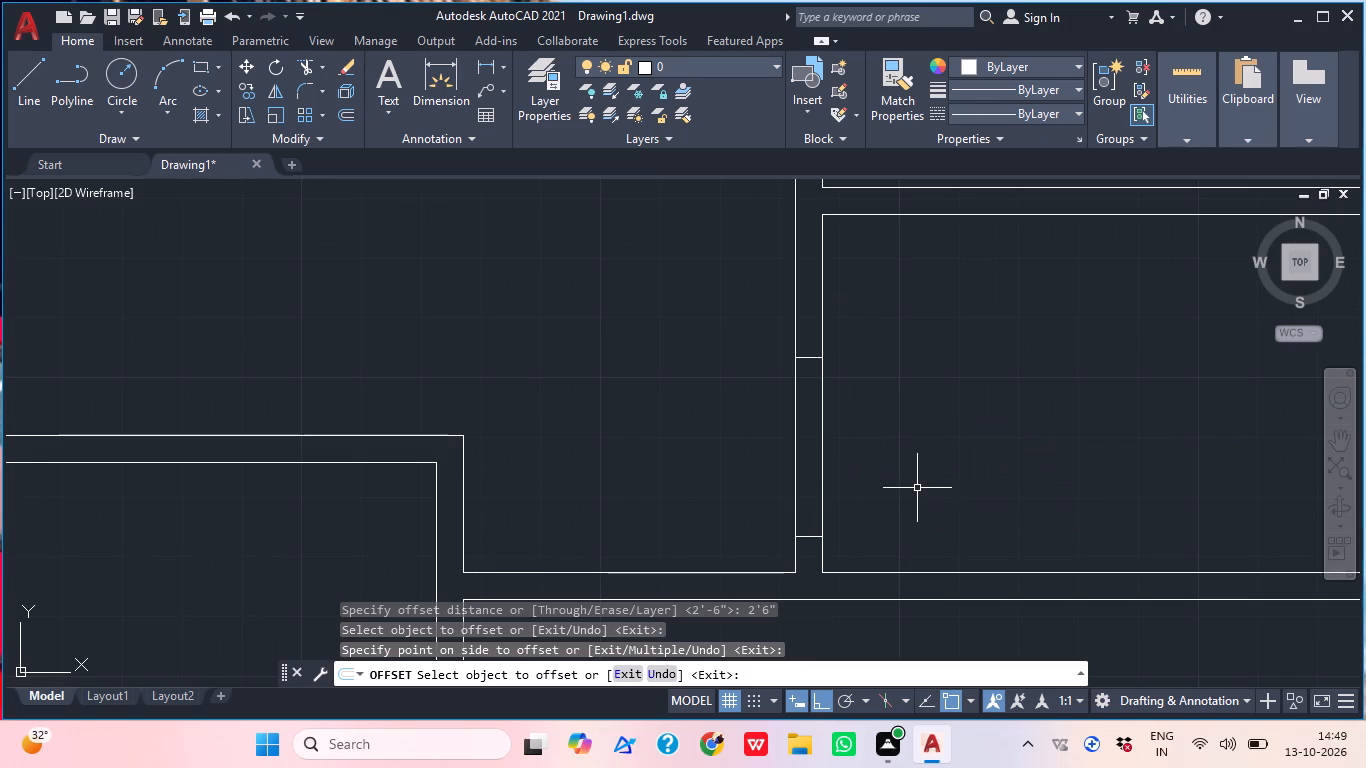
# Trim both partition faces between the jamb lines to open the sixth right-hand room's doorway.
pyautogui.write('tr')
pyautogui.press('space')
pyautogui.moveTo(892, 477); pyautogui.dragTo(796, 460)
pyautogui.click(744, 452)
pyautogui.click(757, 450)
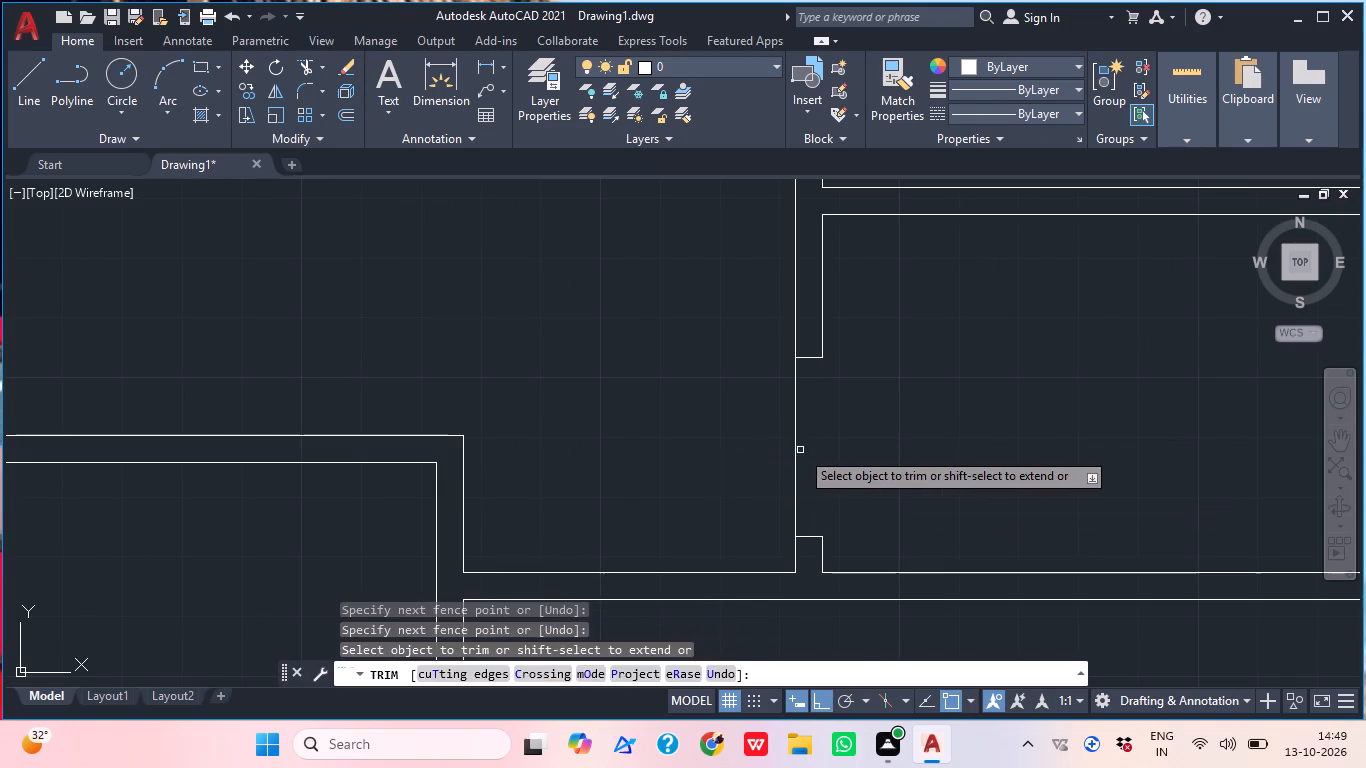
pyautogui.click(800, 450)
pyautogui.click(791, 444)
pyautogui.scroll(-3, 795, 434)
pyautogui.moveTo(825, 390); pyautogui.dragTo(837, 479, button='middle')
pyautogui.press('Escape')
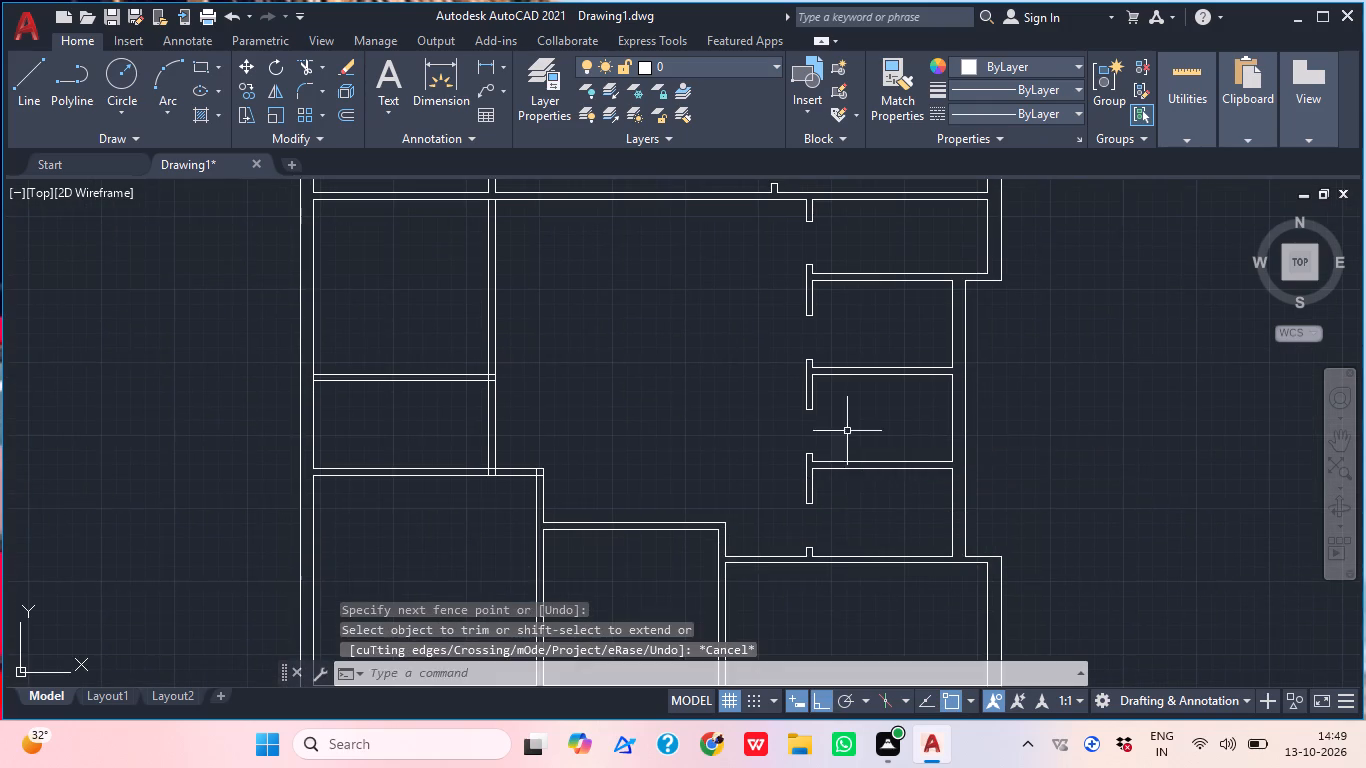
# Draw a door jamb line across the bottom-right room's top partition, tracked 6" to the right of the stepped wall corner.
pyautogui.moveTo(858, 568); pyautogui.dragTo(897, 539, button='middle')
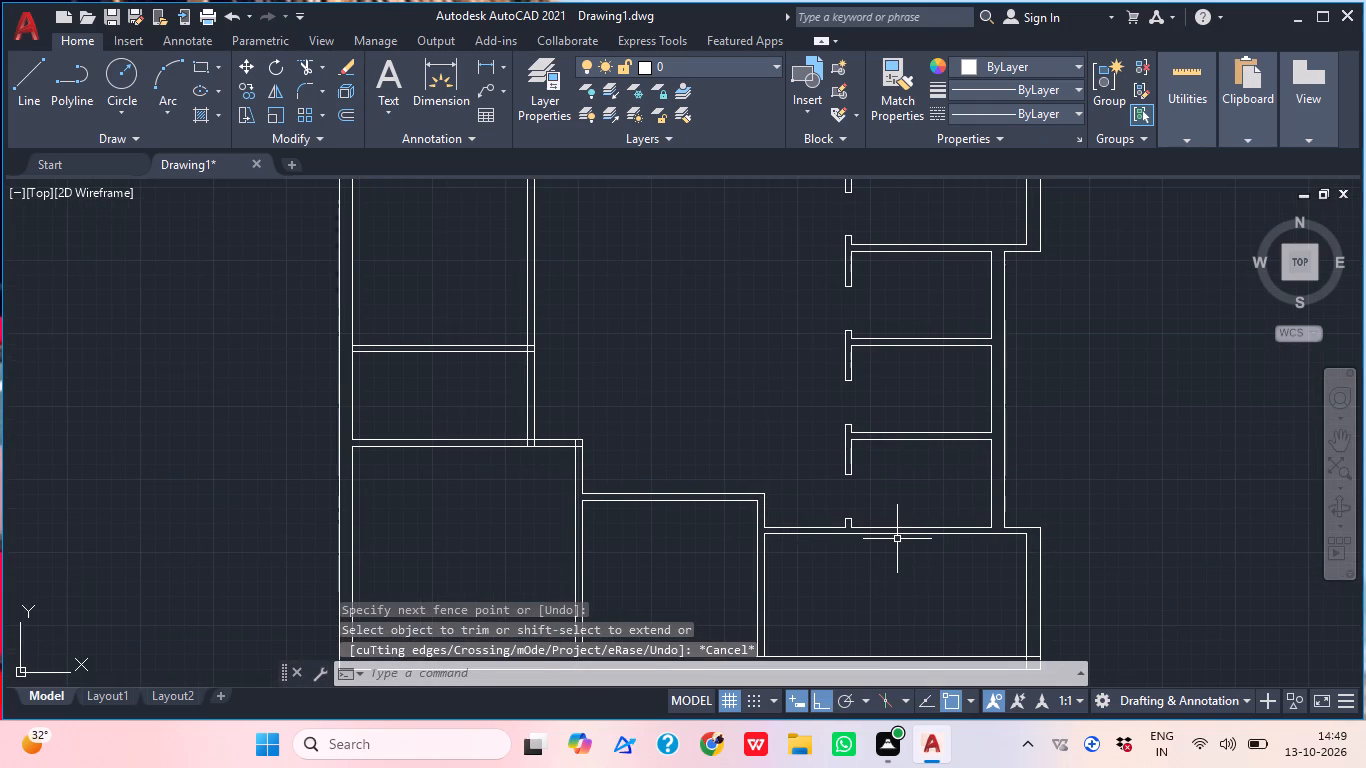
pyautogui.moveTo(781, 641); pyautogui.dragTo(820, 566, button='middle')
pyautogui.scroll(2, 817, 501)
pyautogui.moveTo(796, 425); pyautogui.dragTo(822, 490, button='middle')
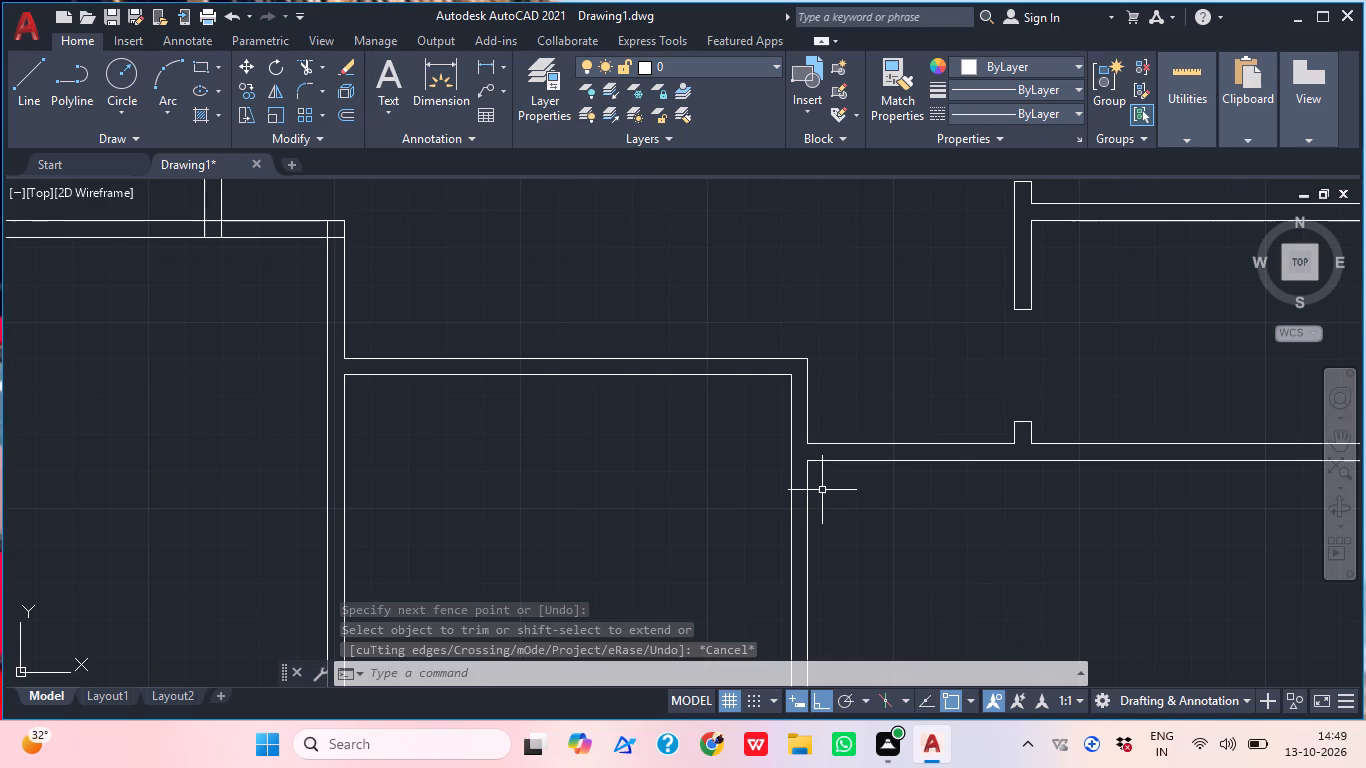
pyautogui.write('l')
pyautogui.press('space')
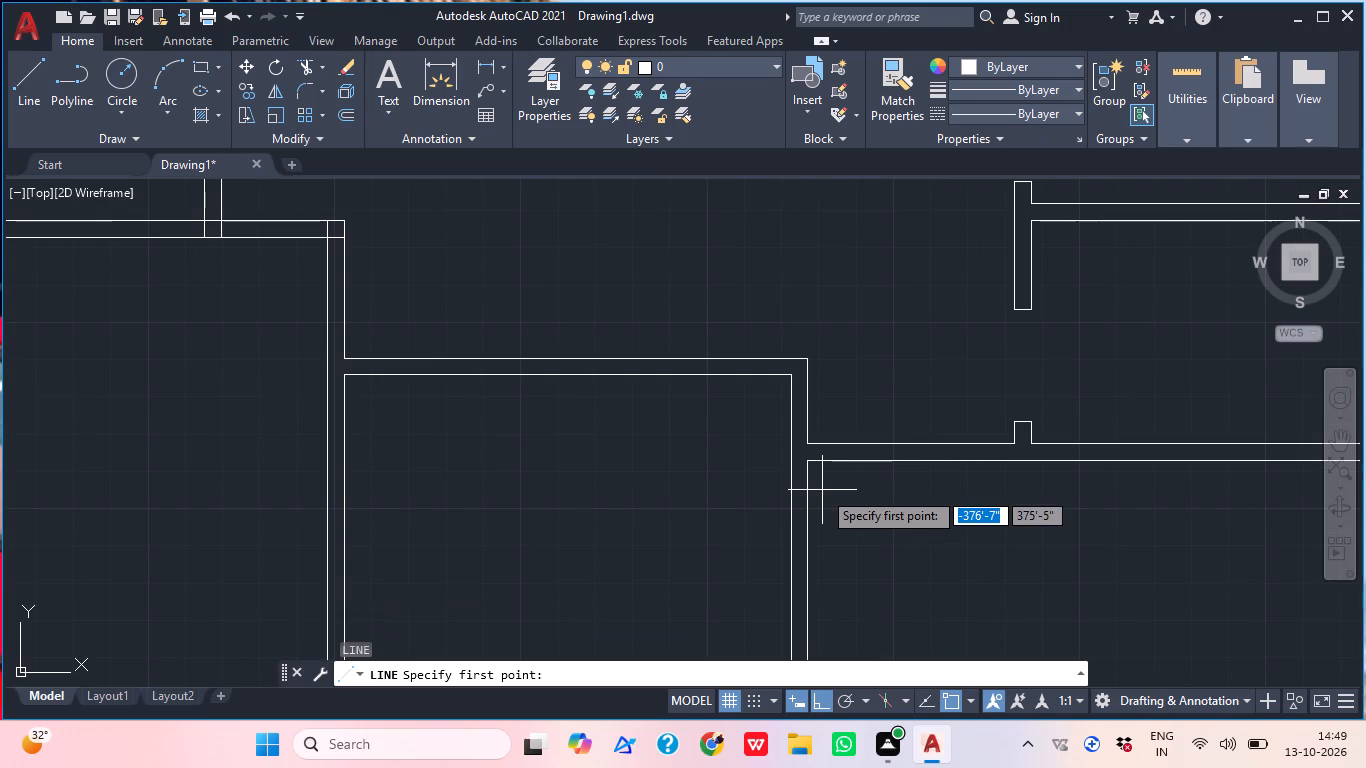
pyautogui.write('tk')
pyautogui.press('Return')
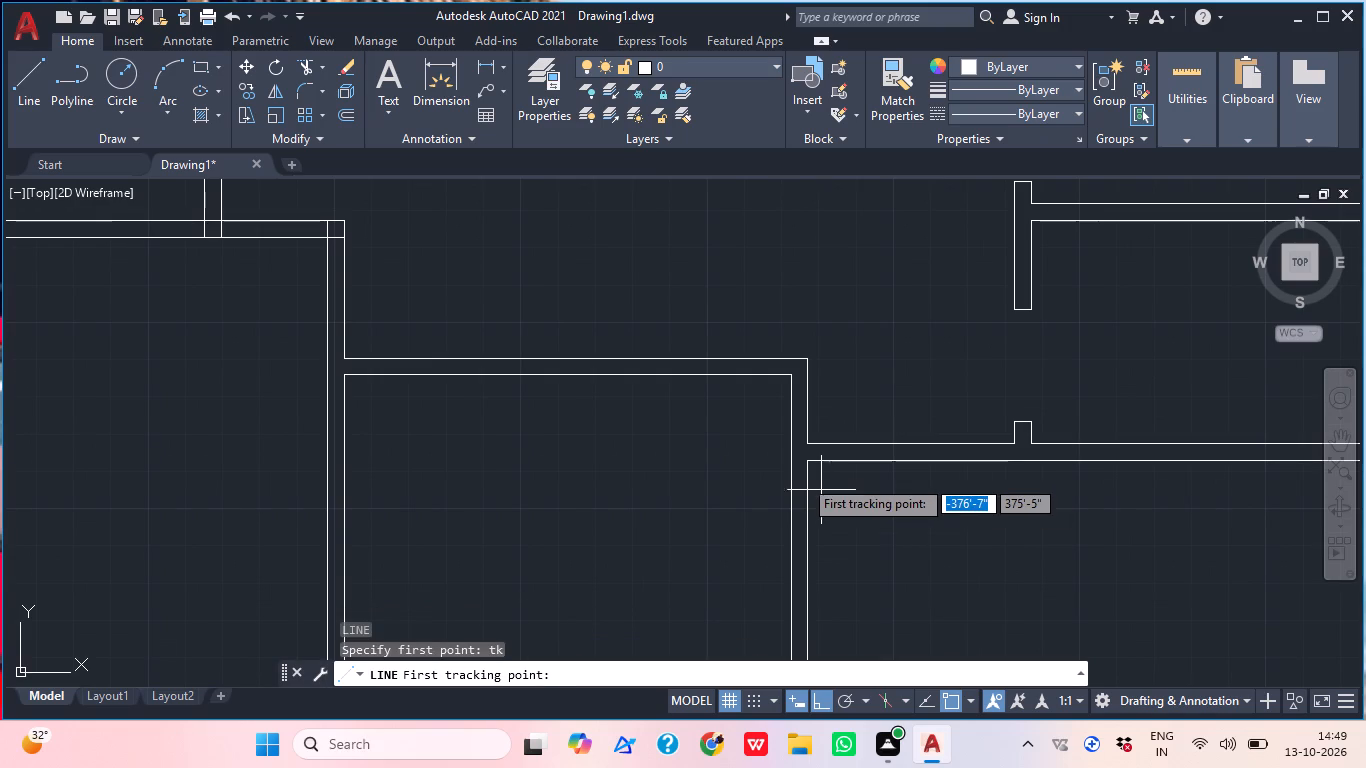
pyautogui.click(804, 445)
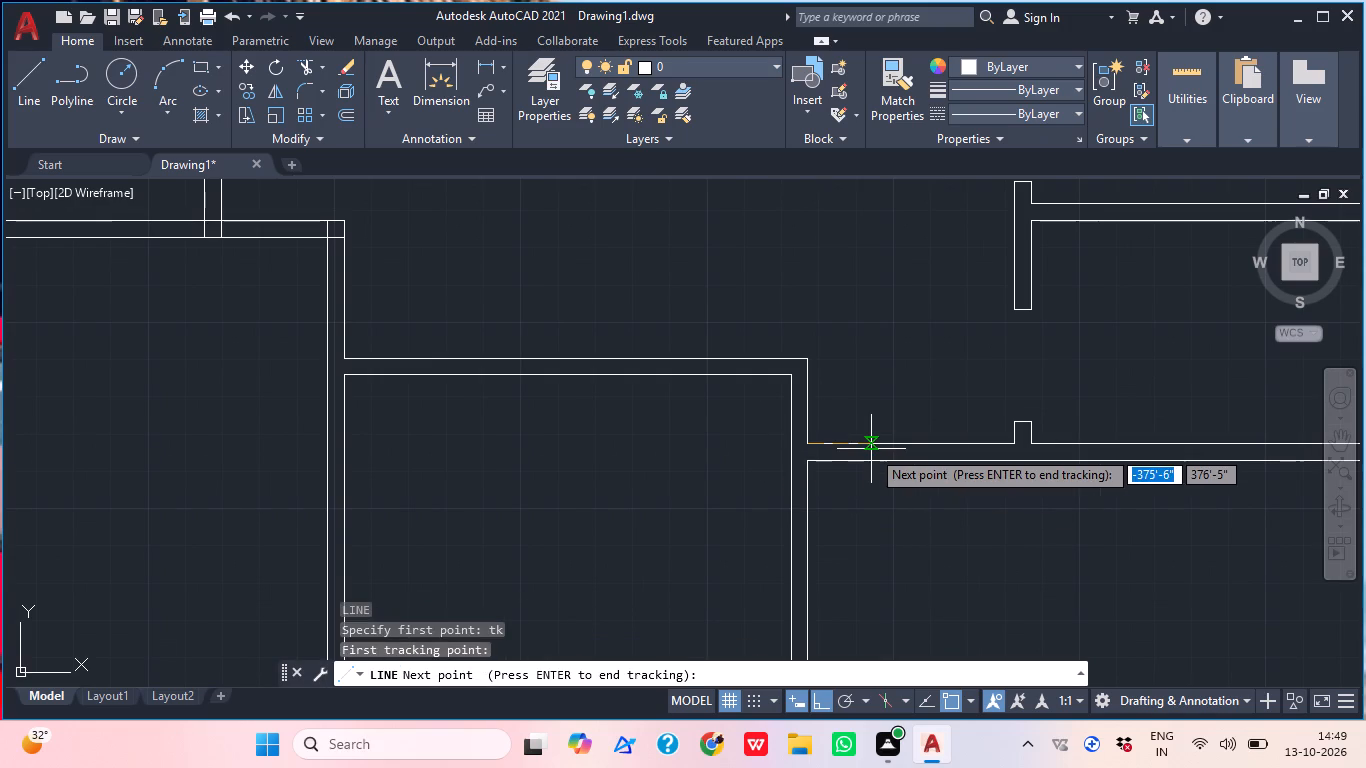
pyautogui.write('6"')
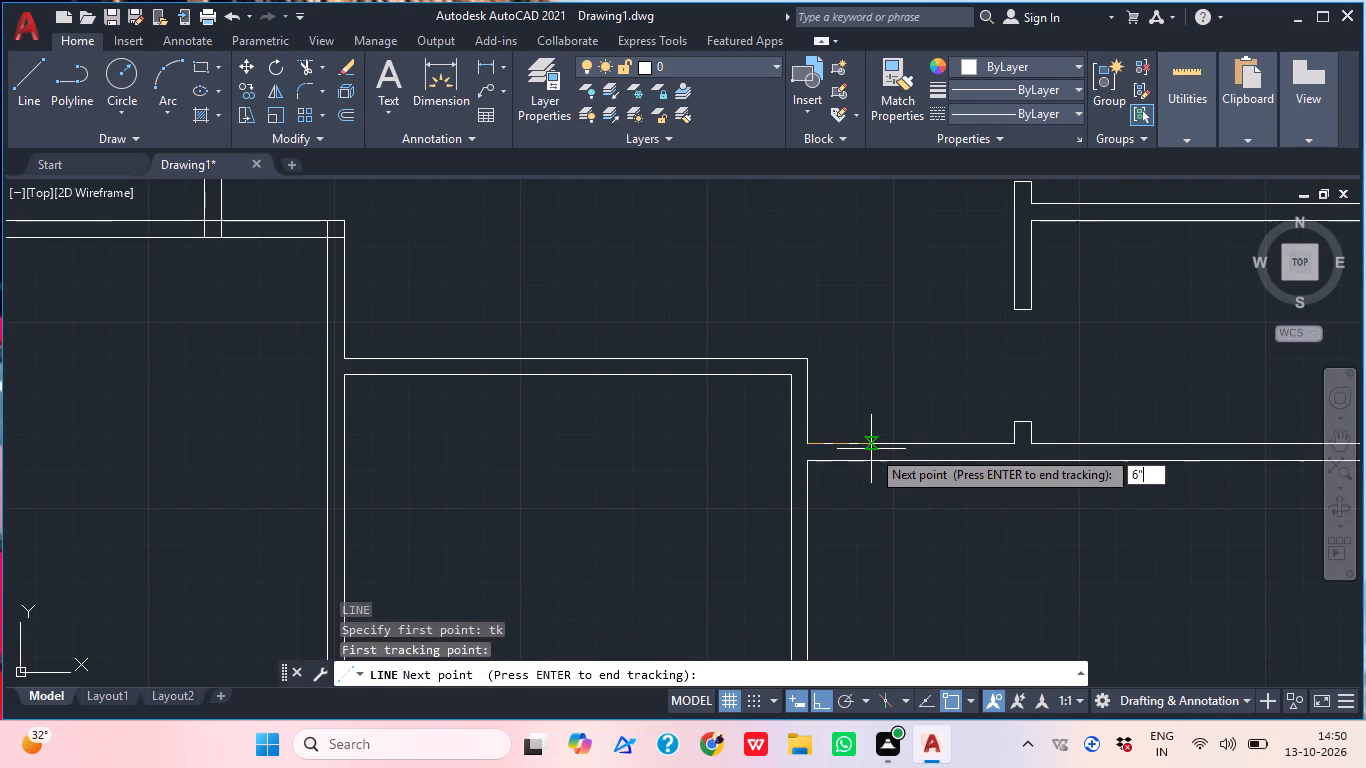
pyautogui.press('Return')
pyautogui.press('Return')
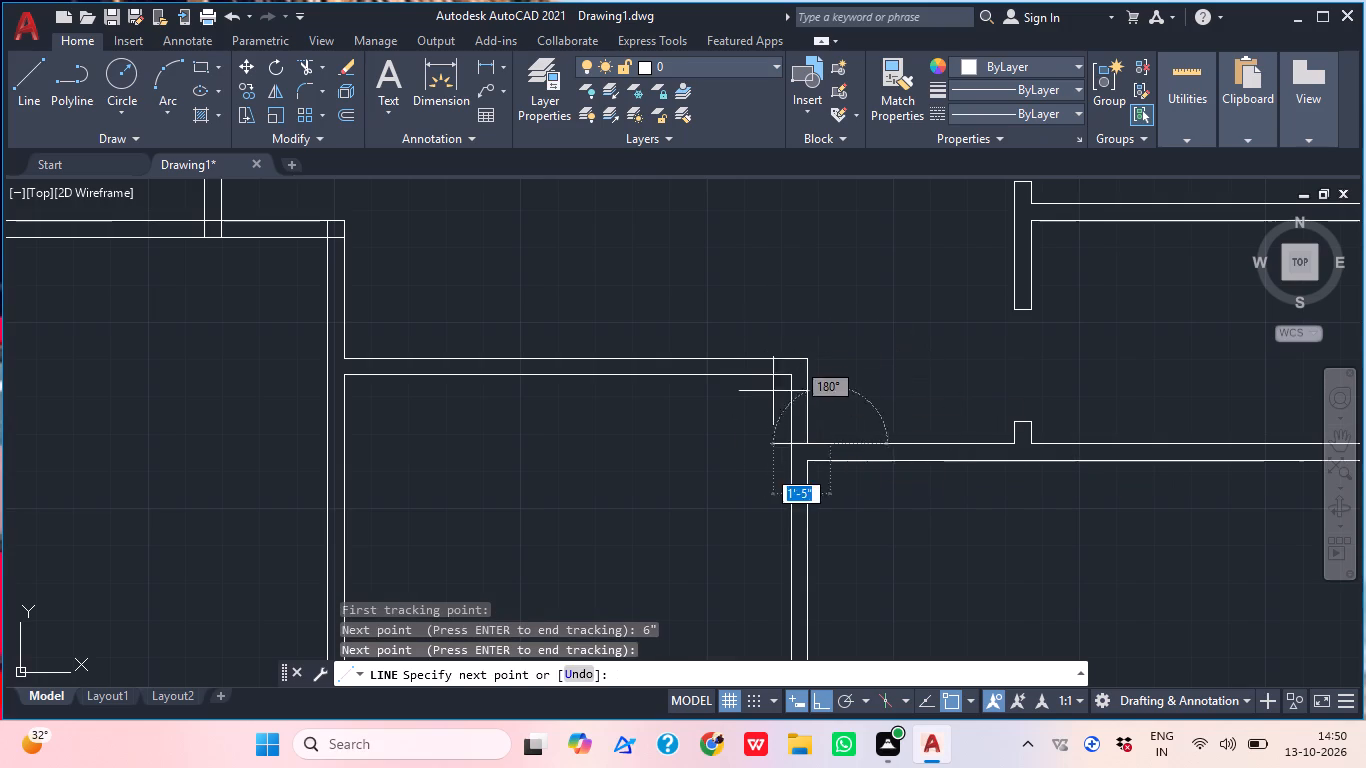
pyautogui.scroll(1, 838, 437)
pyautogui.click(820, 474)
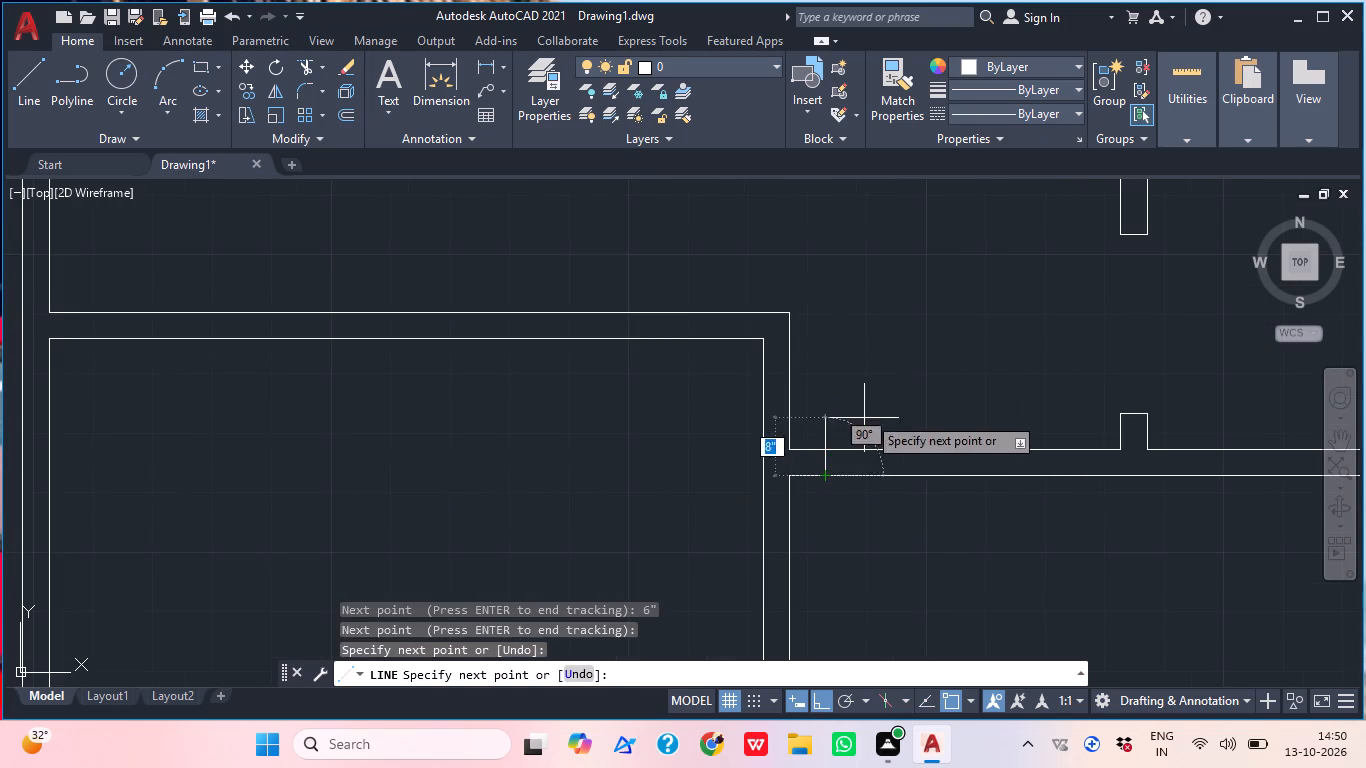
pyautogui.press('Escape')
# Offset that jamb line 3'6" to the right to mark the bottom-right room's door opening.
pyautogui.write('o')
pyautogui.press('space')
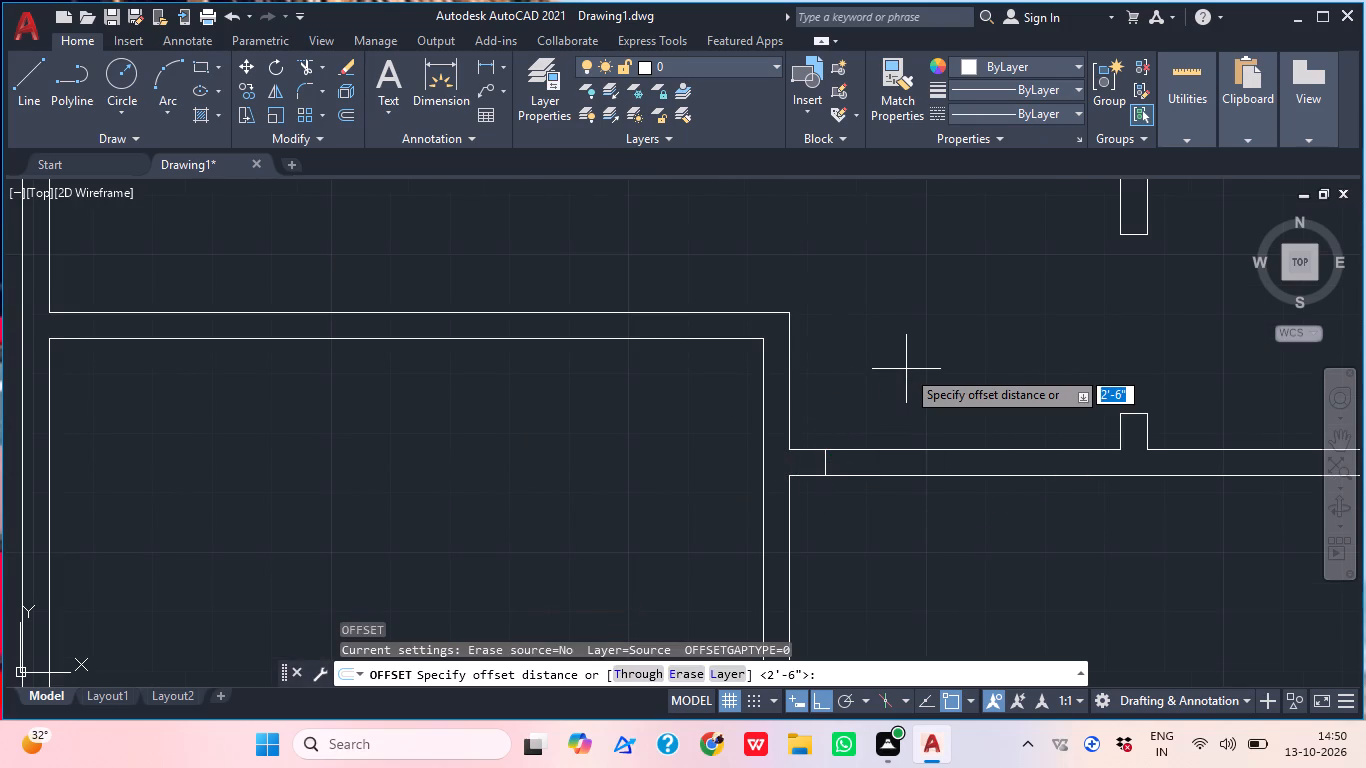
pyautogui.write('3\'6"')
pyautogui.press('Return')
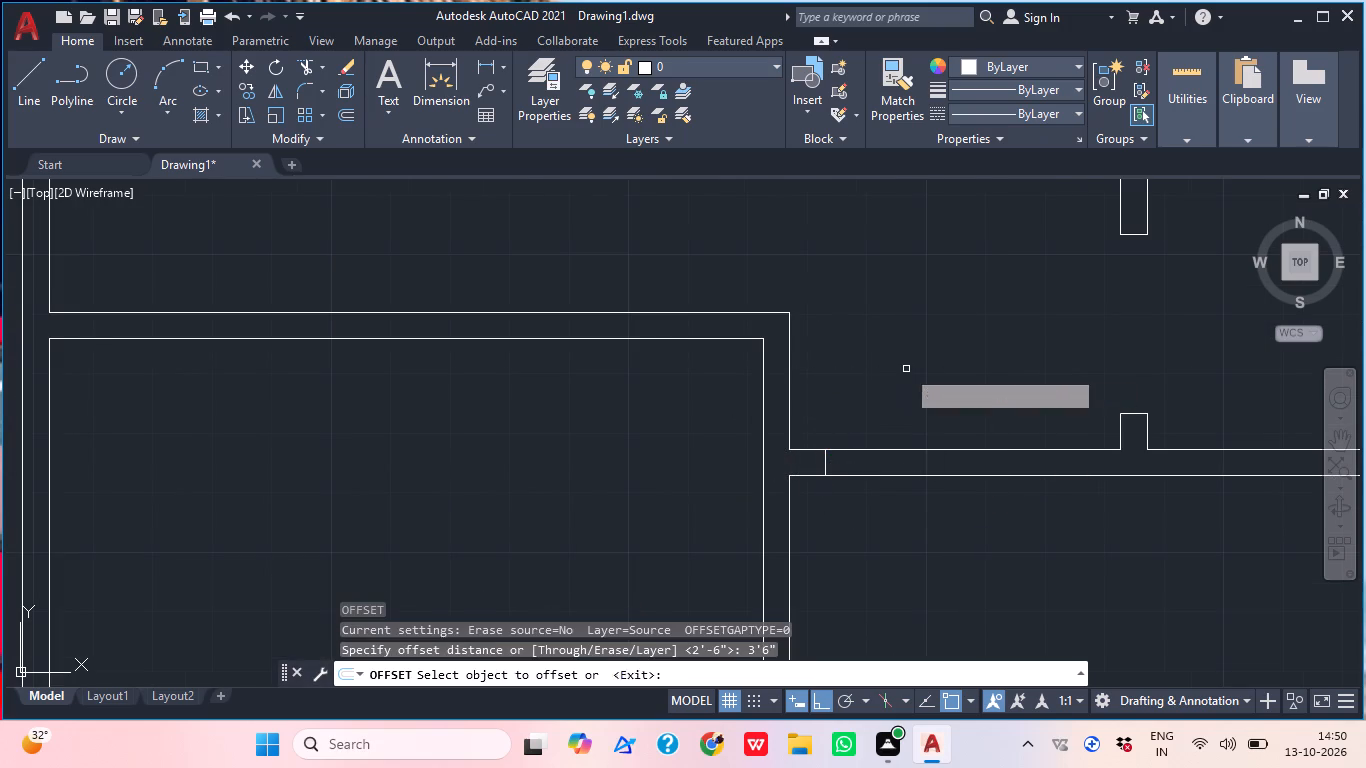
pyautogui.click(826, 467)
pyautogui.click(982, 471)
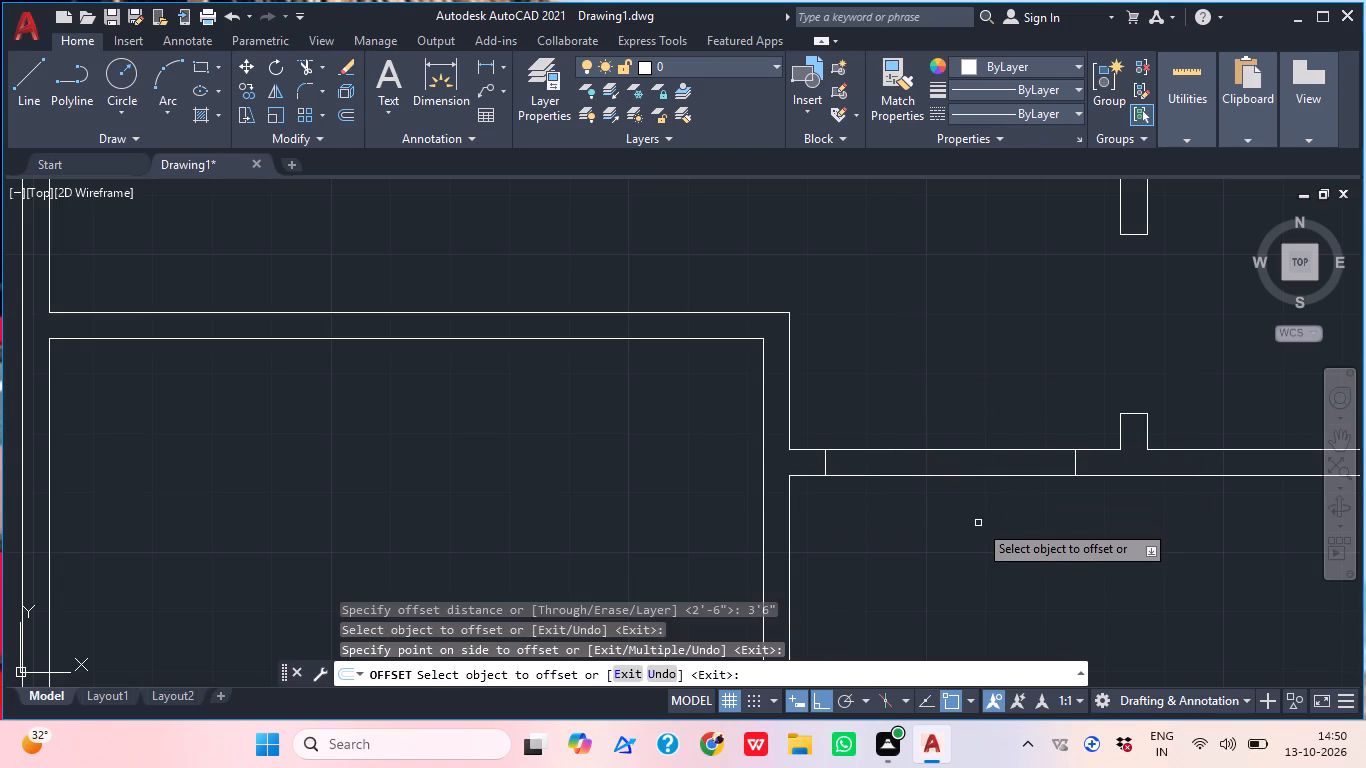
pyautogui.press('Escape')
# Trim both partition faces between the jamb lines to open the bottom-right room's doorway.
pyautogui.write('tr')
pyautogui.press('space')
pyautogui.click(977, 505)
pyautogui.click(964, 423)
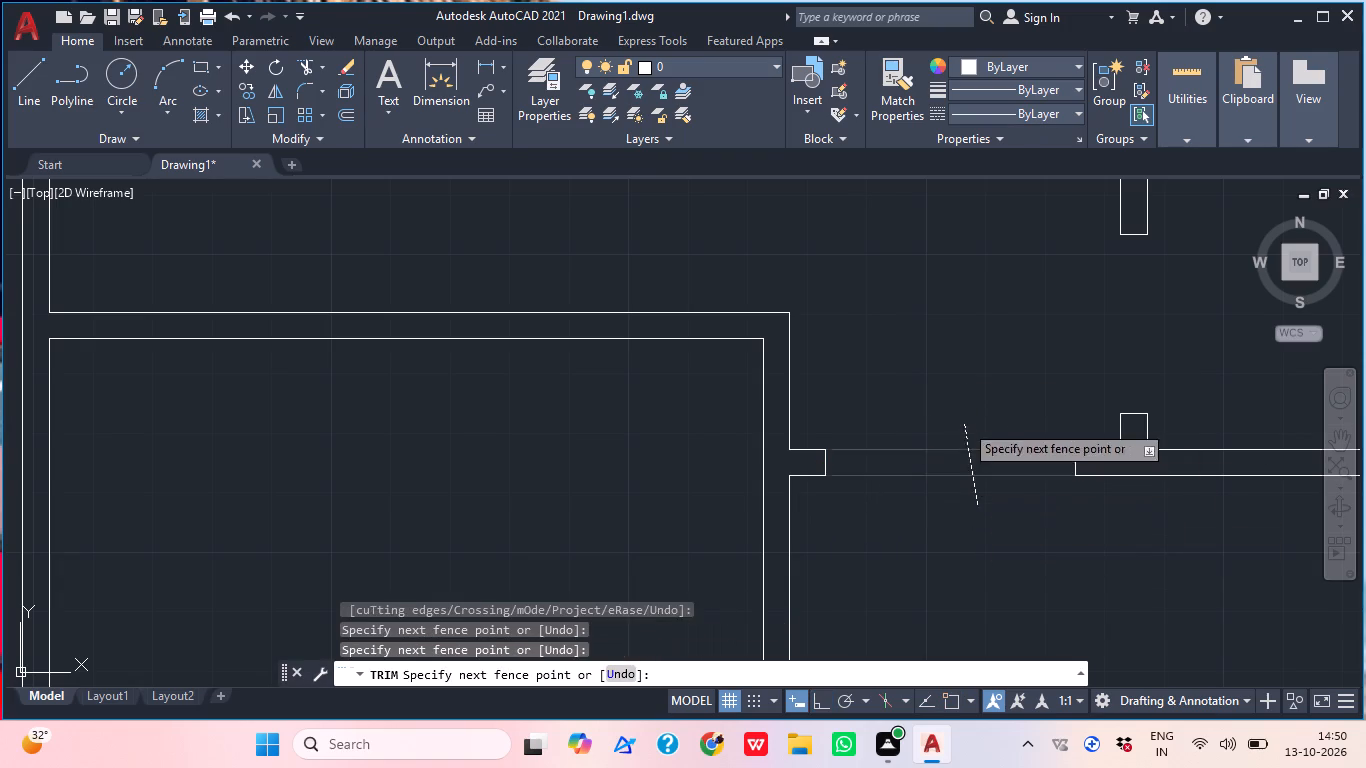
pyautogui.scroll(-1, 976, 427)
pyautogui.moveTo(1036, 446); pyautogui.dragTo(1038, 539, button='middle')
pyautogui.press('Escape')
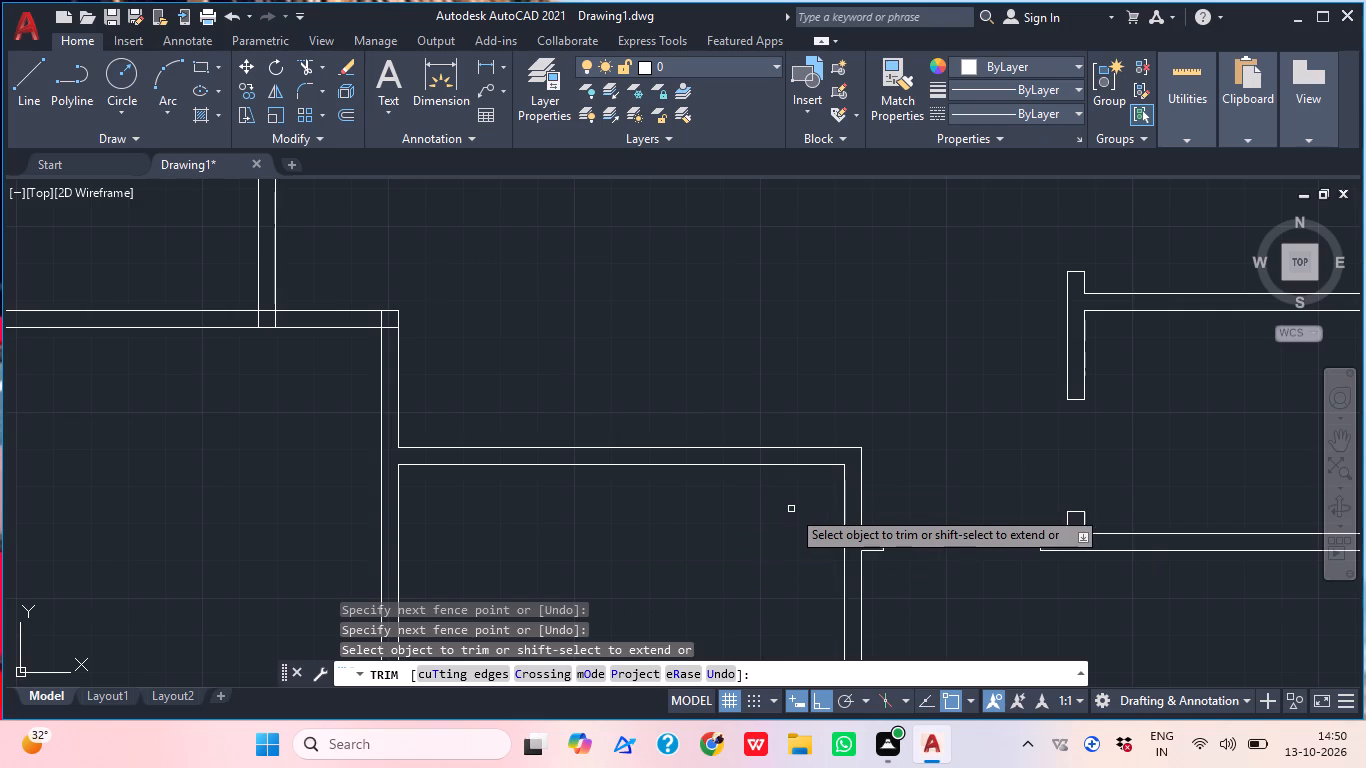
pyautogui.press('Escape')
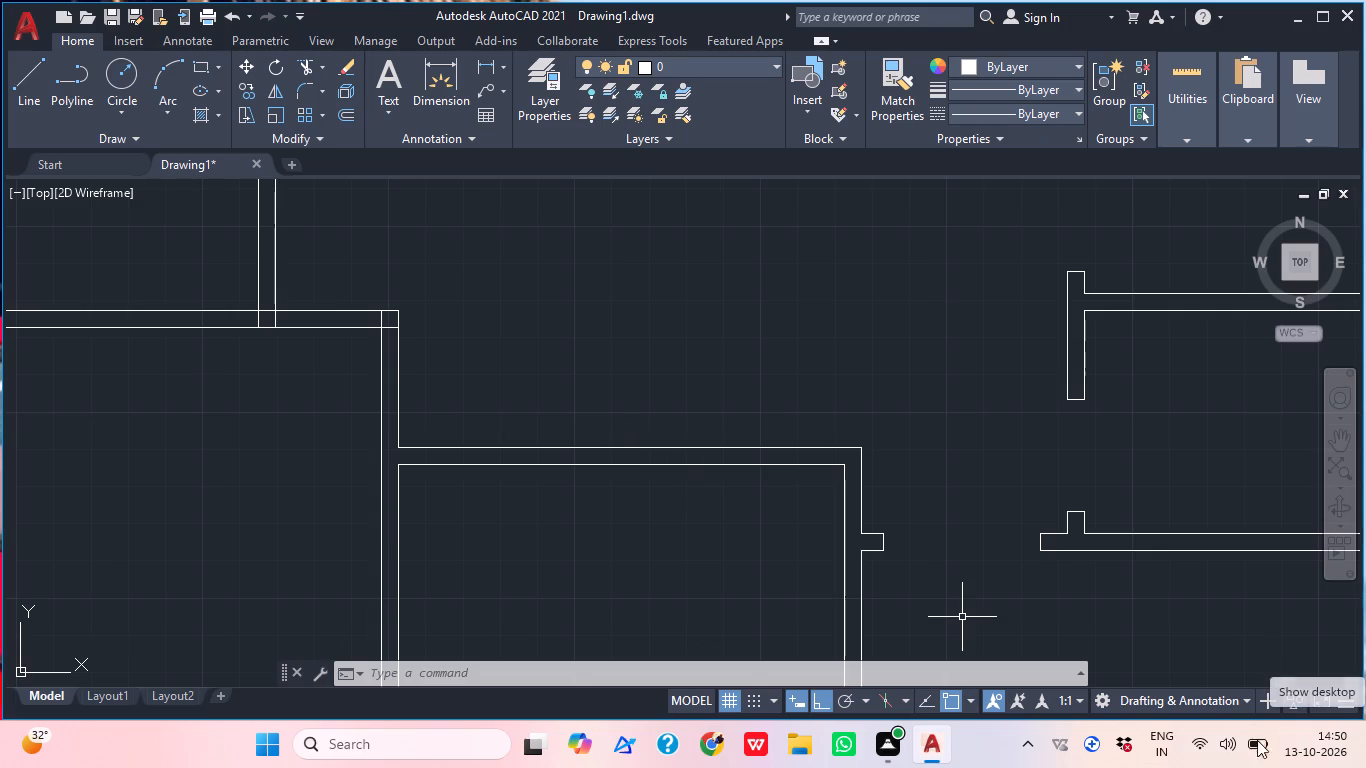
pyautogui.press('Escape')
# Trim the overlapping wall lines inside the bottom-left room's top-right corner to leave a clean corner.
pyautogui.write('tr')
pyautogui.press('space')
pyautogui.scroll(2, 386, 322)
pyautogui.click(386, 322)
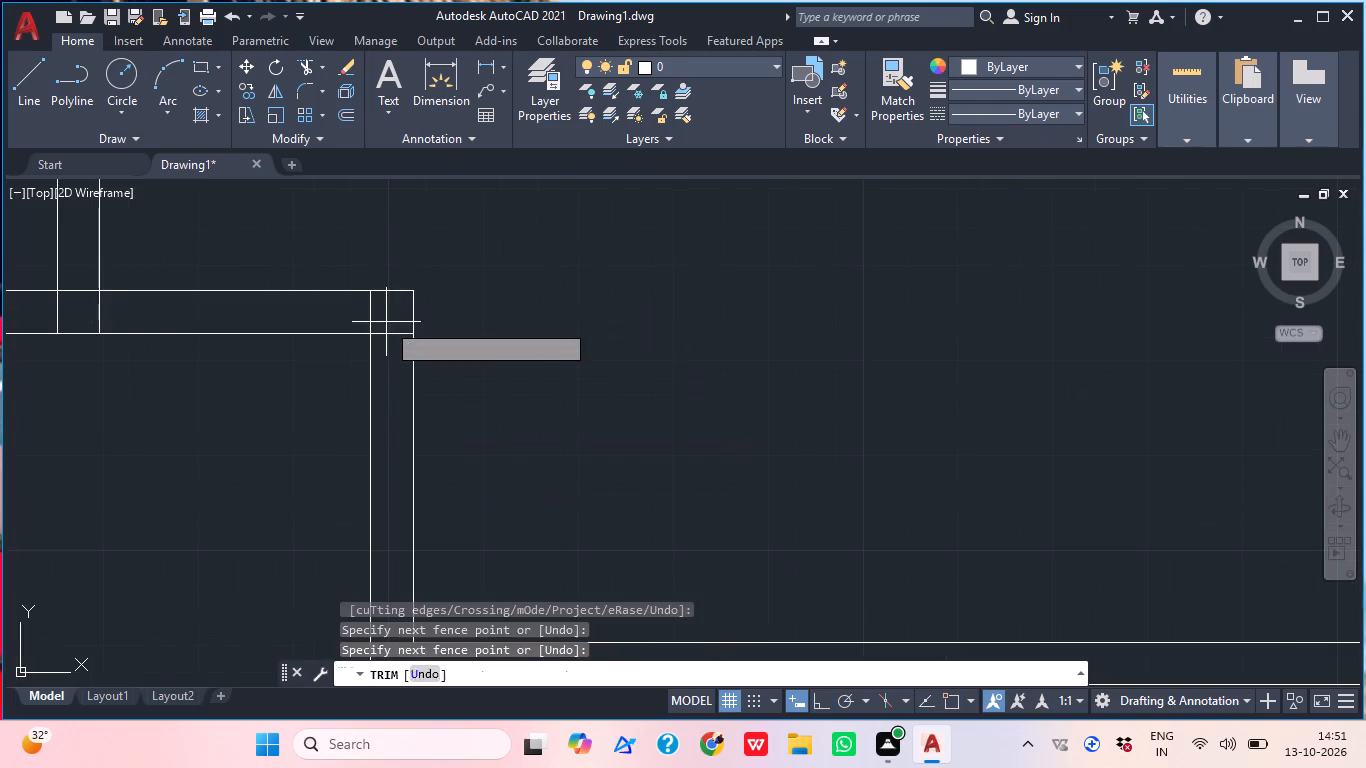
pyautogui.click(386, 344)
pyautogui.click(375, 319)
pyautogui.click(350, 319)
# Trim the crossing lines where the vertical partition meets the bottom-left room's top wall into an open T-junction.
pyautogui.moveTo(355, 321); pyautogui.dragTo(759, 308, button='middle')
pyautogui.click(504, 307)
pyautogui.click(476, 307)
pyautogui.click(452, 306)
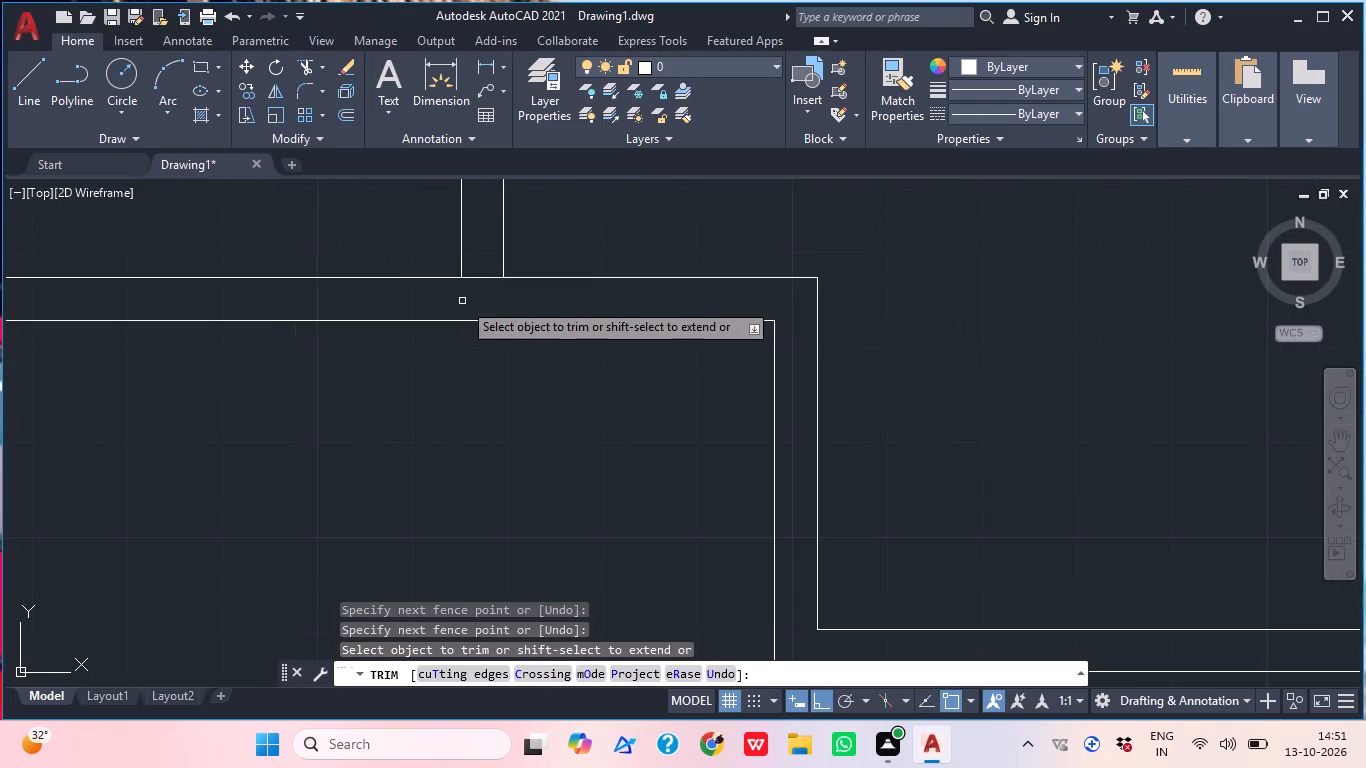
pyautogui.click(487, 305)
pyautogui.click(476, 260)
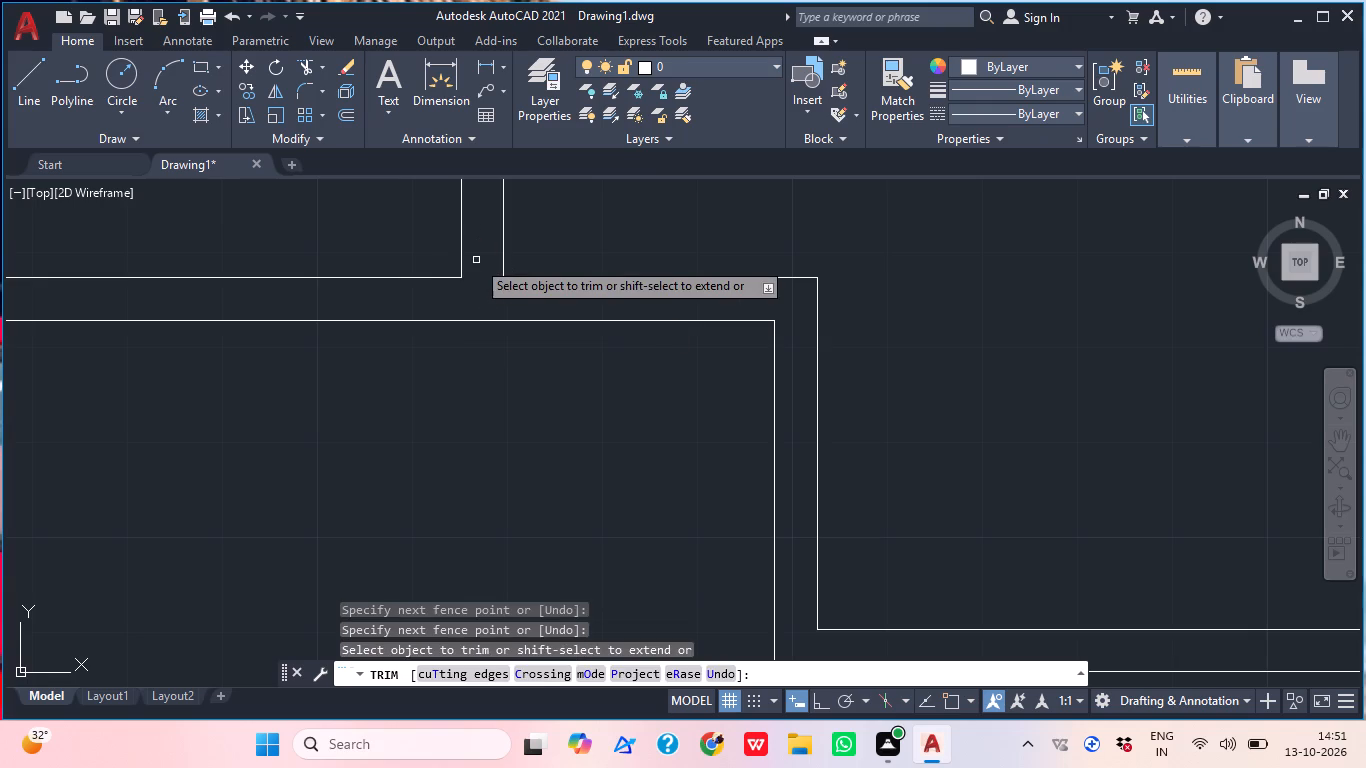
pyautogui.press('Escape')
# Draw a door jamb line across the bottom-middle room's top partition, tracked 6" to the right of its left wall corner.
pyautogui.scroll(-2, 583, 296)
pyautogui.moveTo(663, 368); pyautogui.dragTo(563, 336, button='middle')
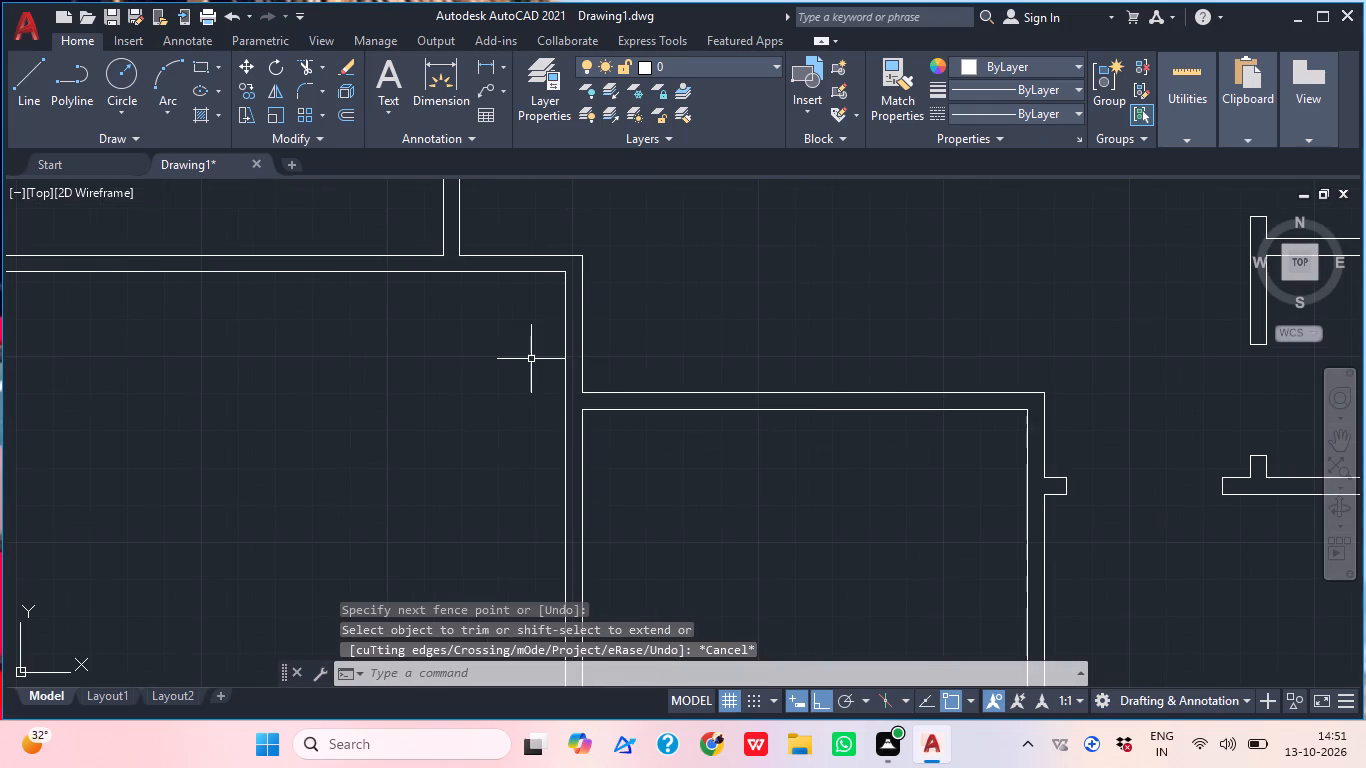
pyautogui.write('l tk')
pyautogui.press('space')
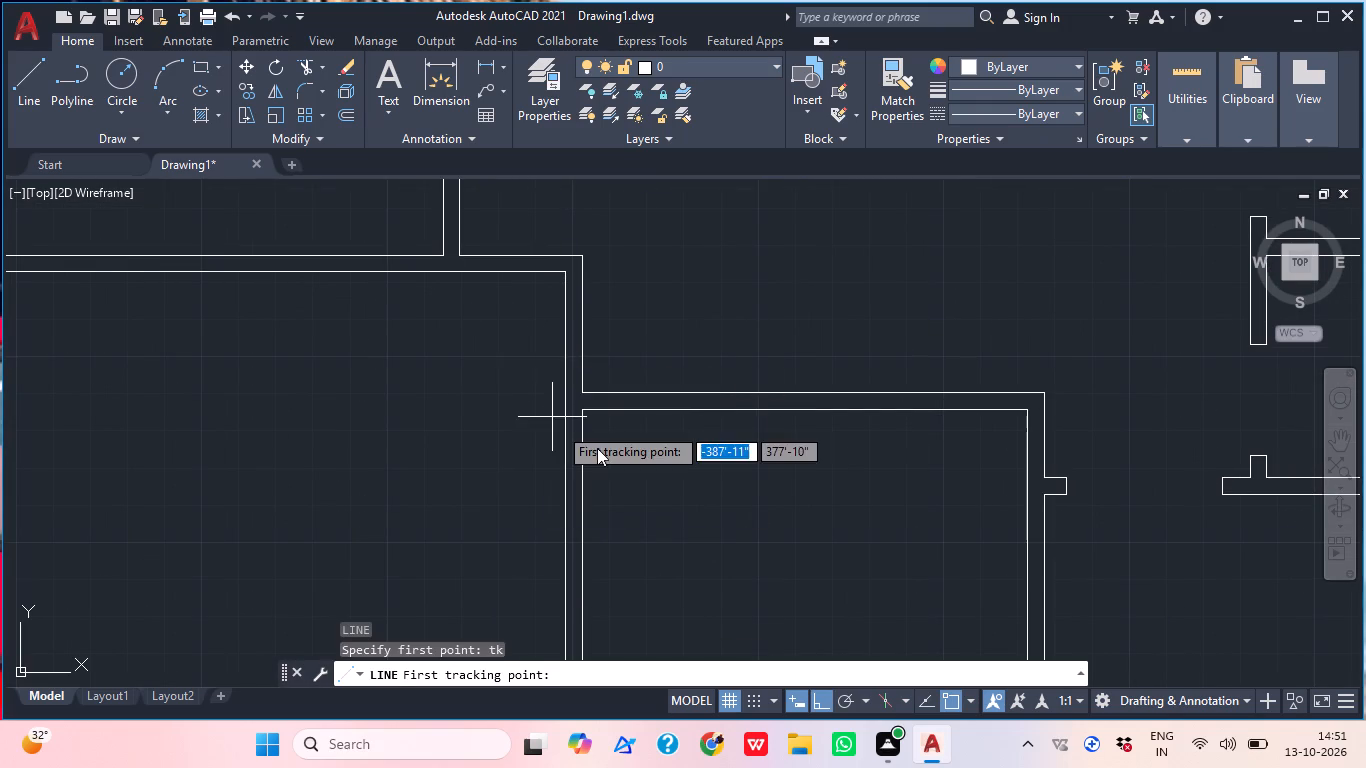
pyautogui.scroll(1, 601, 417)
pyautogui.click(570, 378)
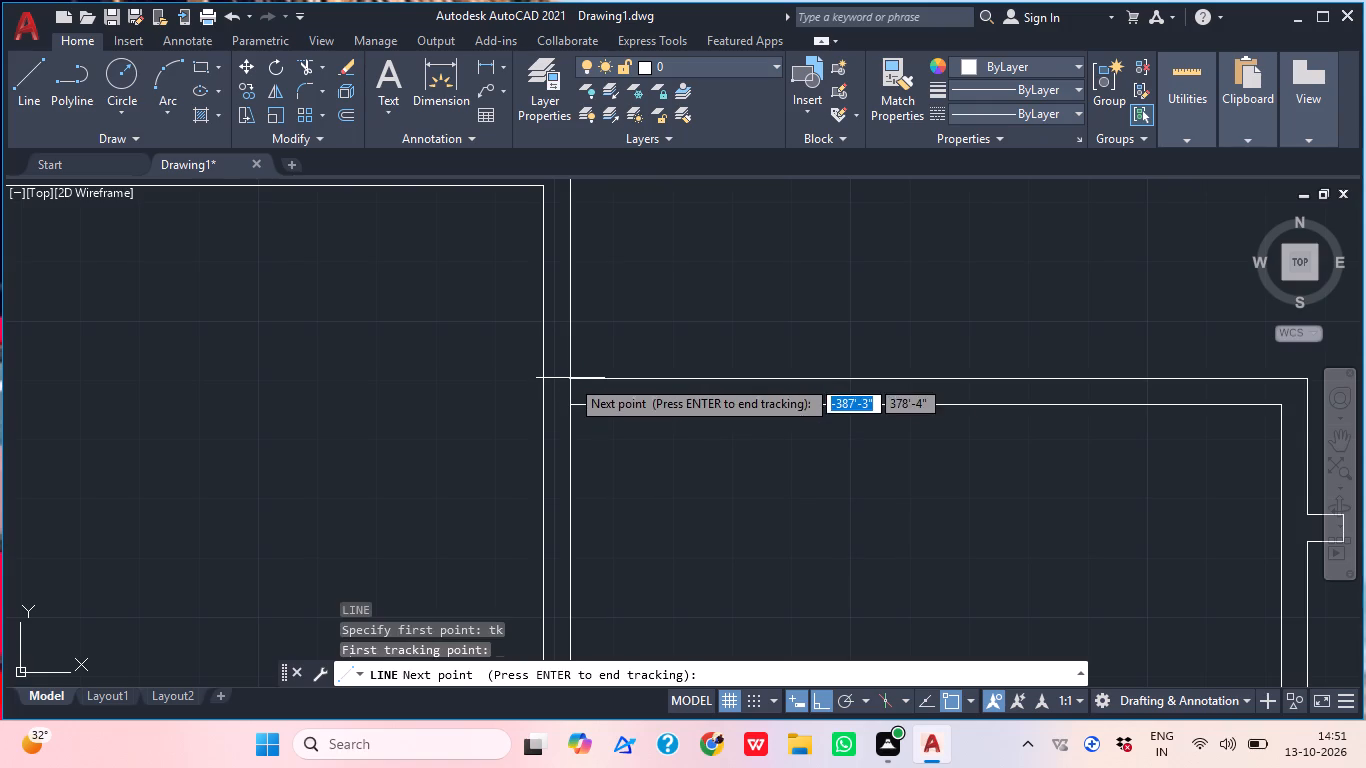
pyautogui.write('6"')
pyautogui.press('Return')
pyautogui.press('Return')
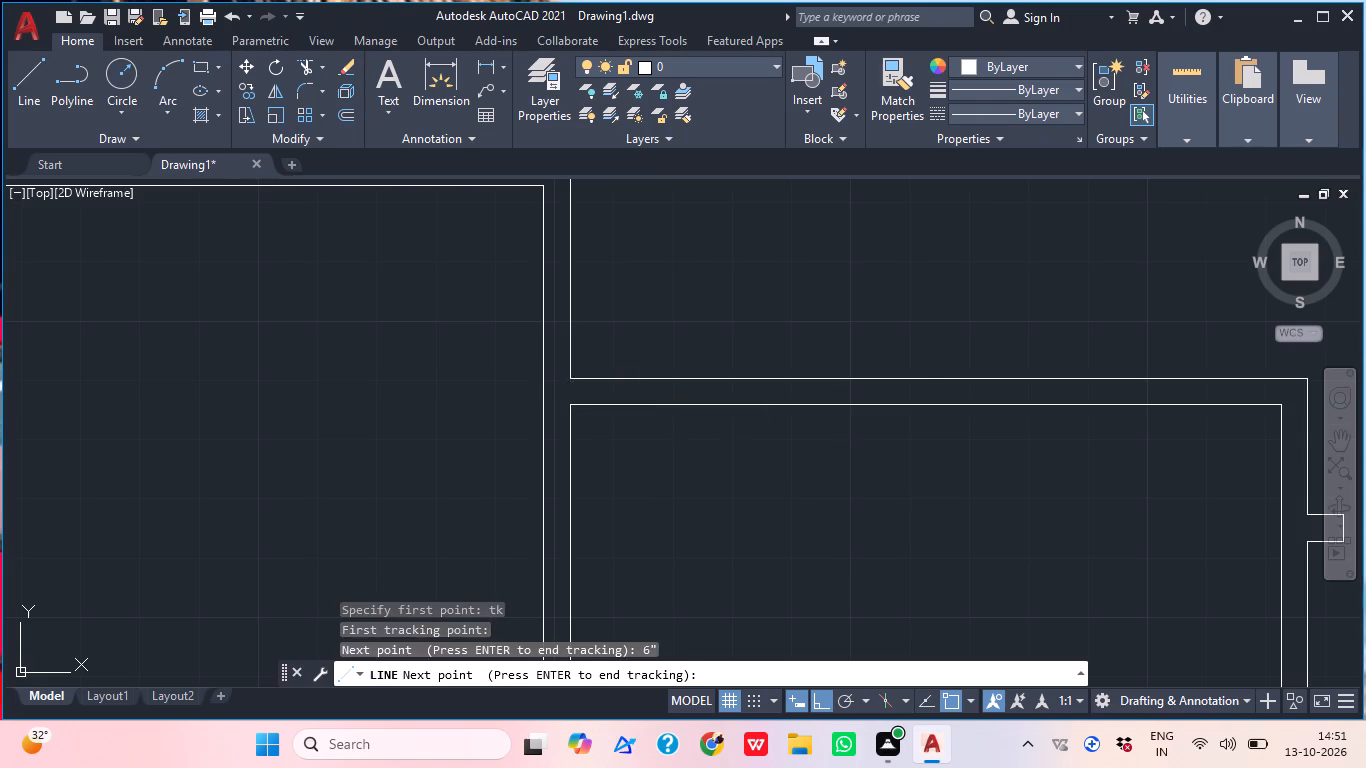
pyautogui.scroll(2, 598, 427)
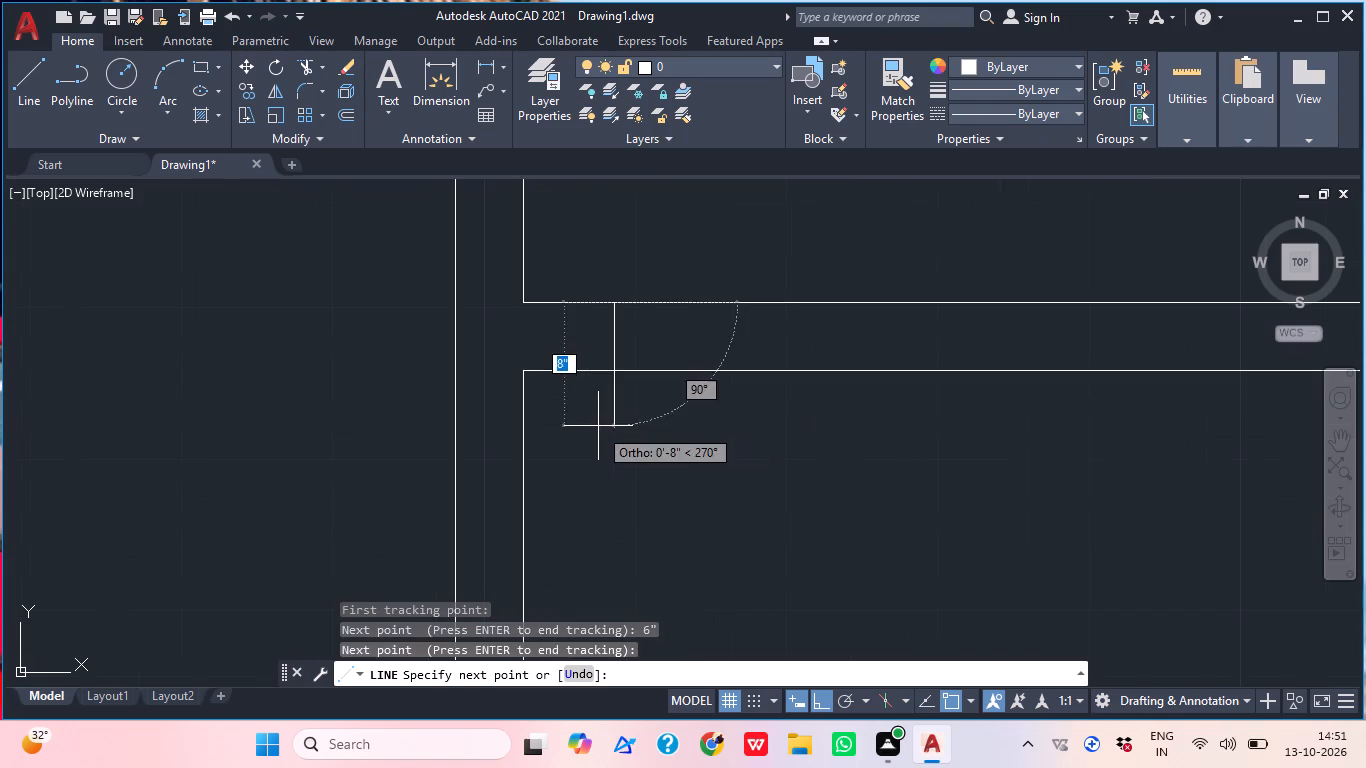
pyautogui.click(613, 376)
pyautogui.press('Escape')
# Offset that jamb line 3'6" to the right to mark the bottom-middle room's door opening.
pyautogui.moveTo(715, 323); pyautogui.dragTo(650, 400, button='middle')
pyautogui.write('o')
pyautogui.press('space')
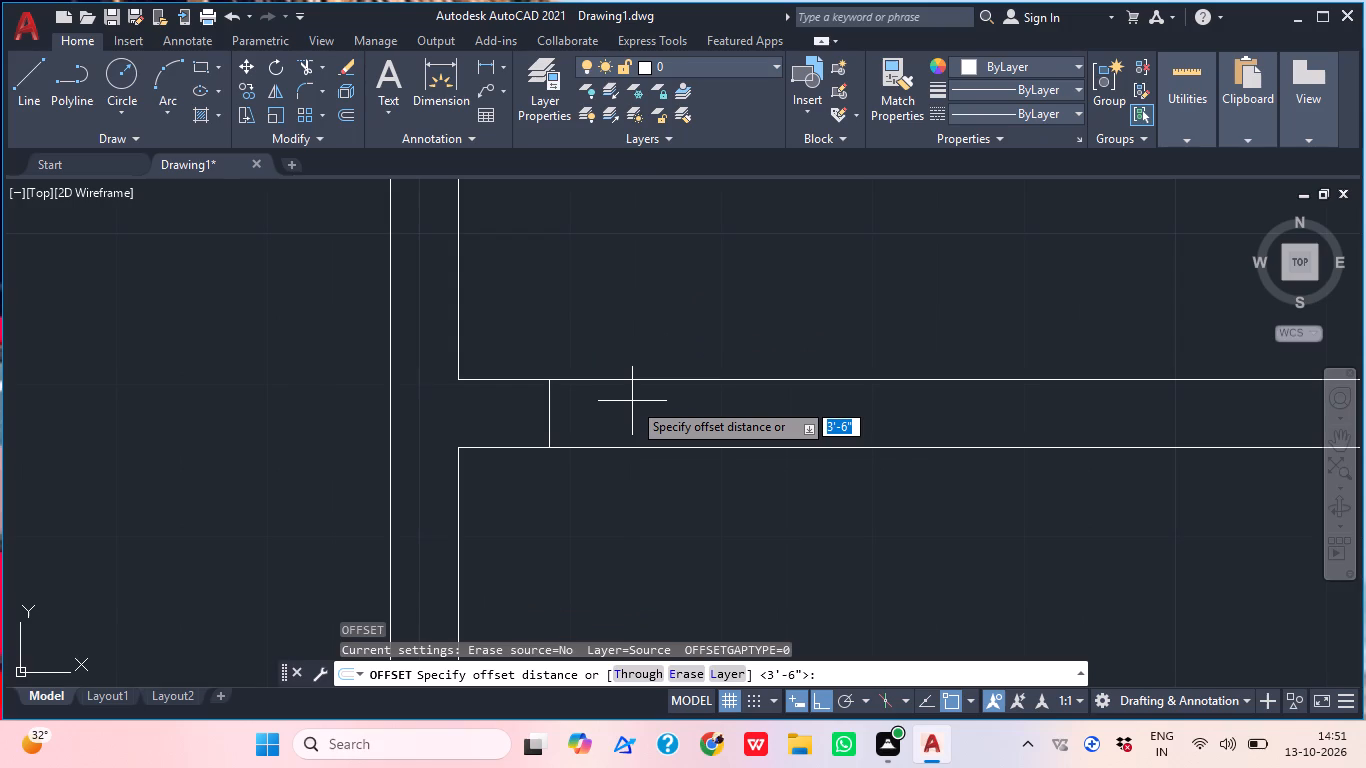
pyautogui.write("3'5")
pyautogui.press('BackSpace')
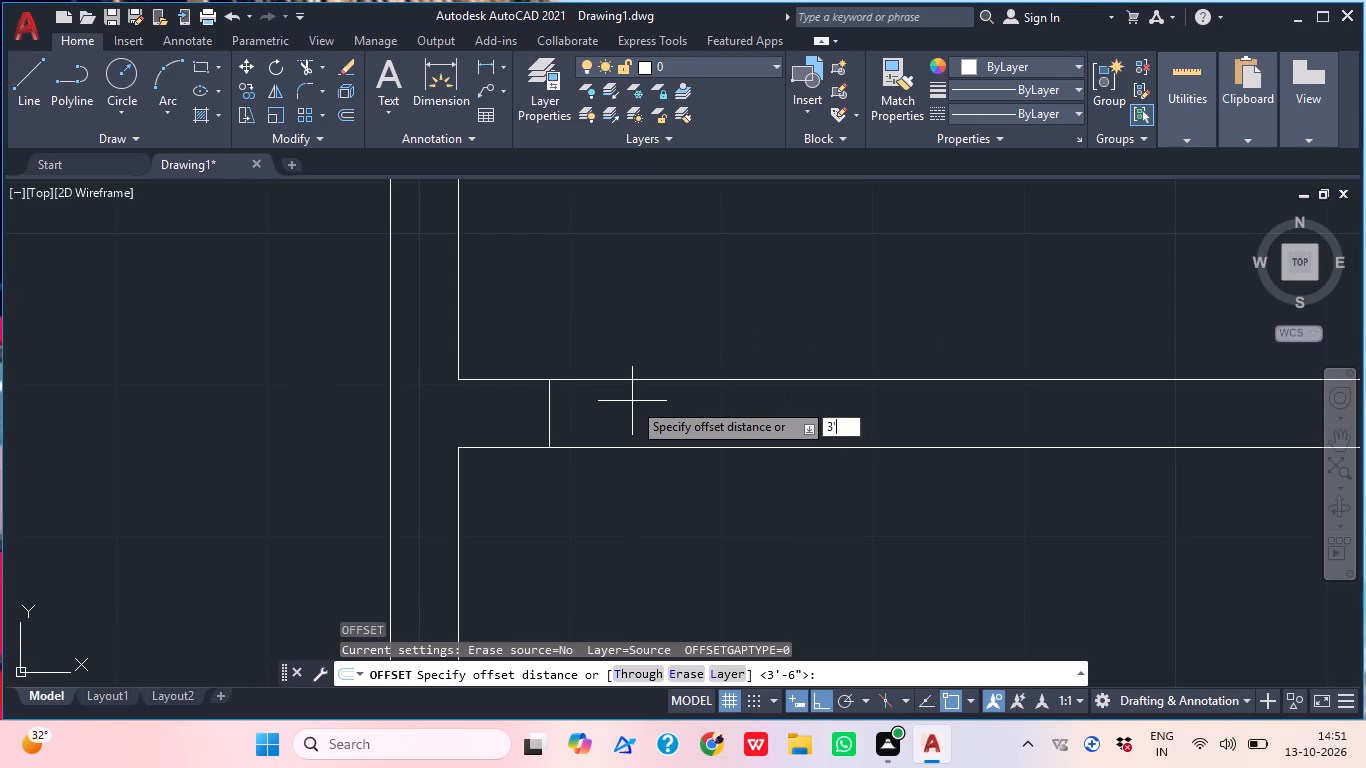
pyautogui.write('6"')
pyautogui.press('Return')
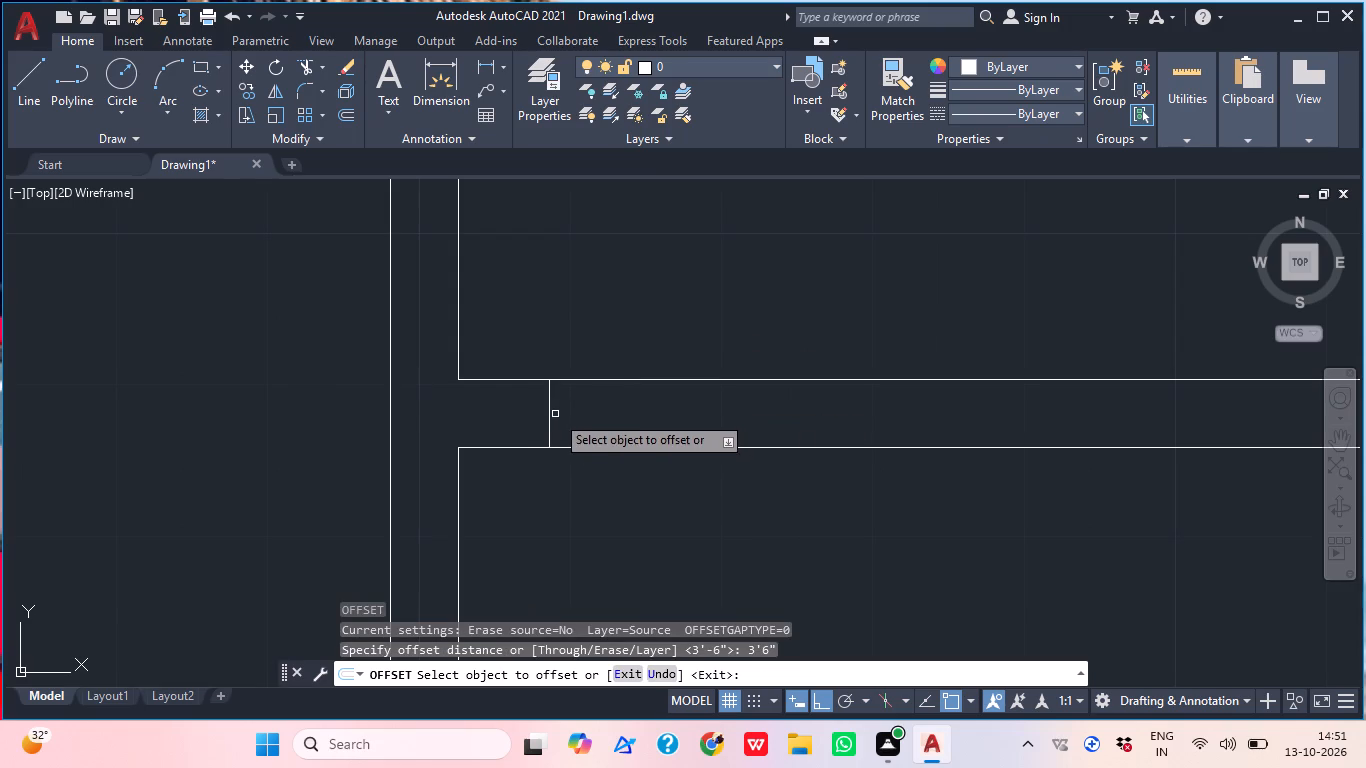
pyautogui.click(547, 410)
pyautogui.click(809, 422)
pyautogui.scroll(-3, 831, 435)
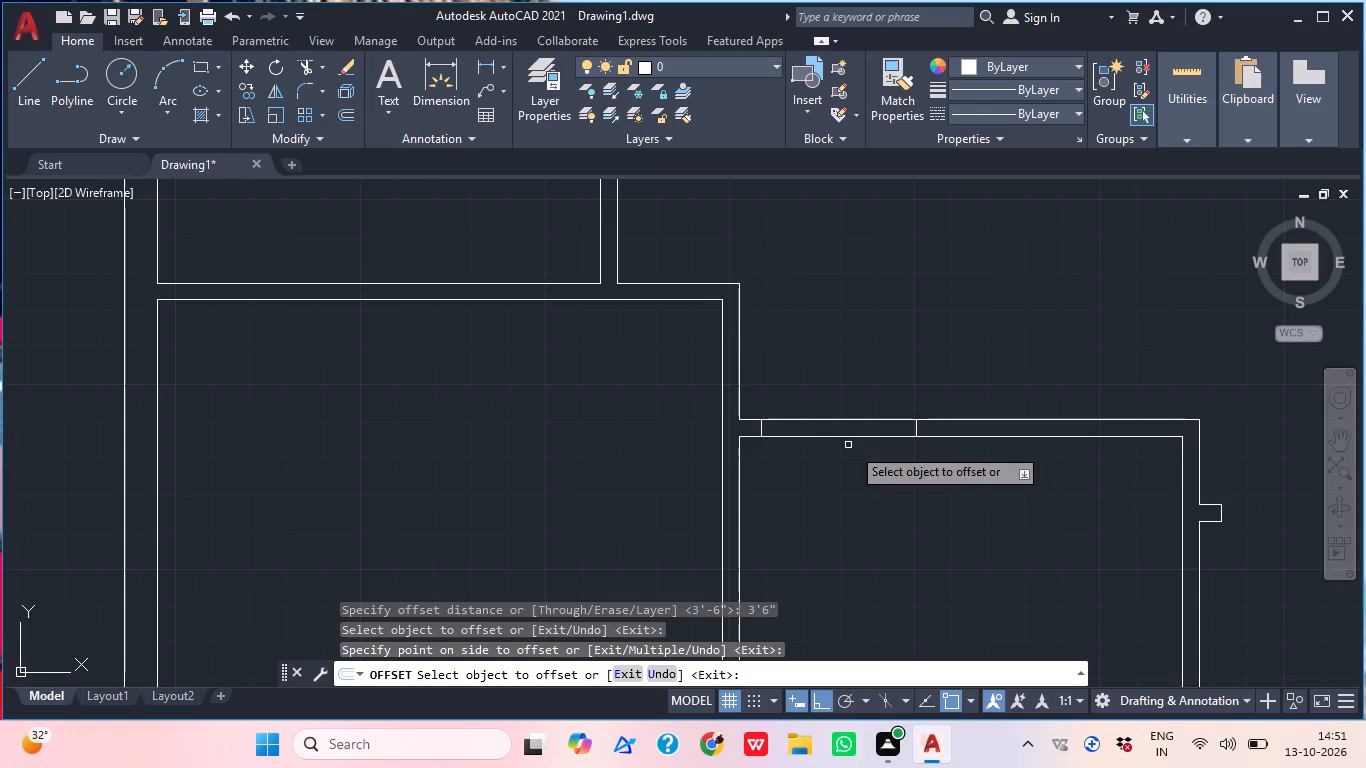
pyautogui.moveTo(820, 510); pyautogui.dragTo(711, 541, button='middle')
pyautogui.press('Escape')
# Trim both partition faces between the jamb lines to open the bottom-middle room's doorway.
pyautogui.write('tr')
pyautogui.press('space')
pyautogui.click(709, 504)
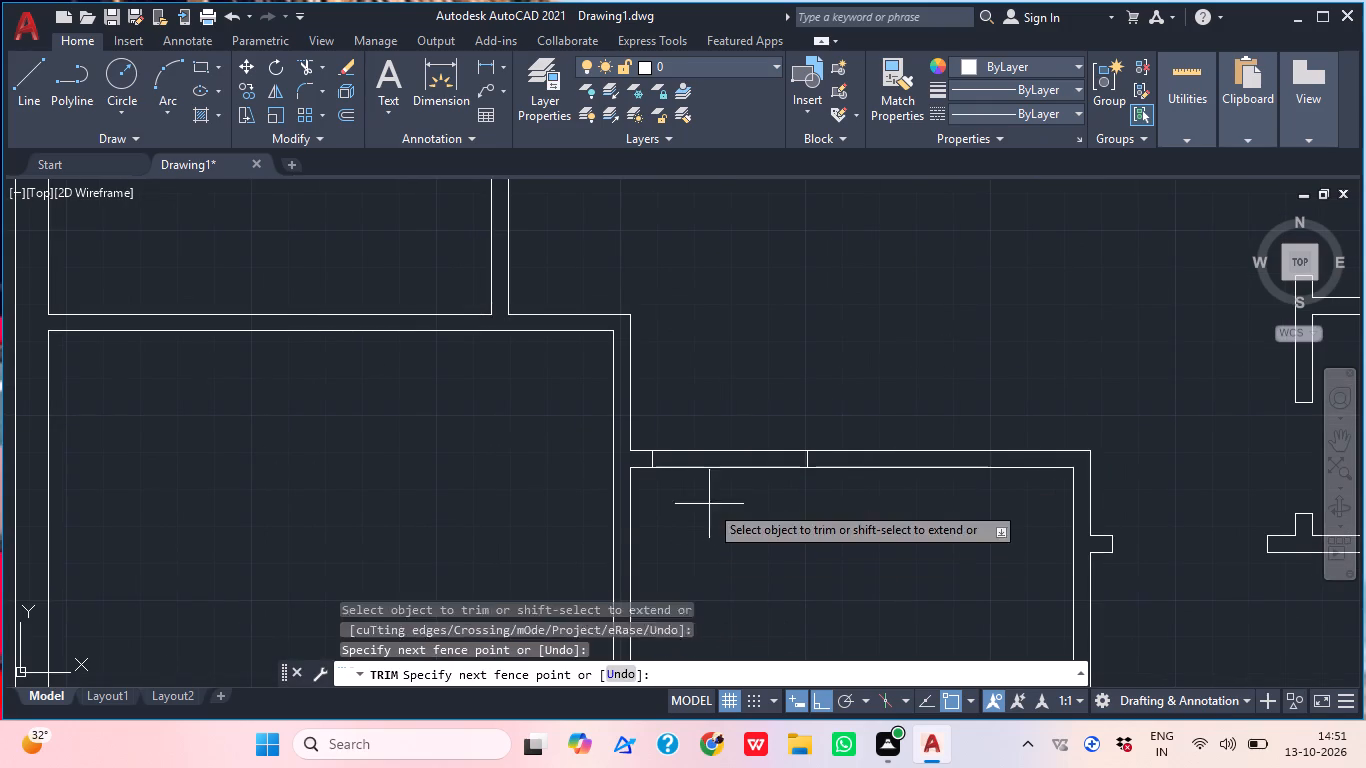
pyautogui.click(710, 413)
pyautogui.press('Escape')
pyautogui.moveTo(710, 413); pyautogui.dragTo(777, 543, button='middle')
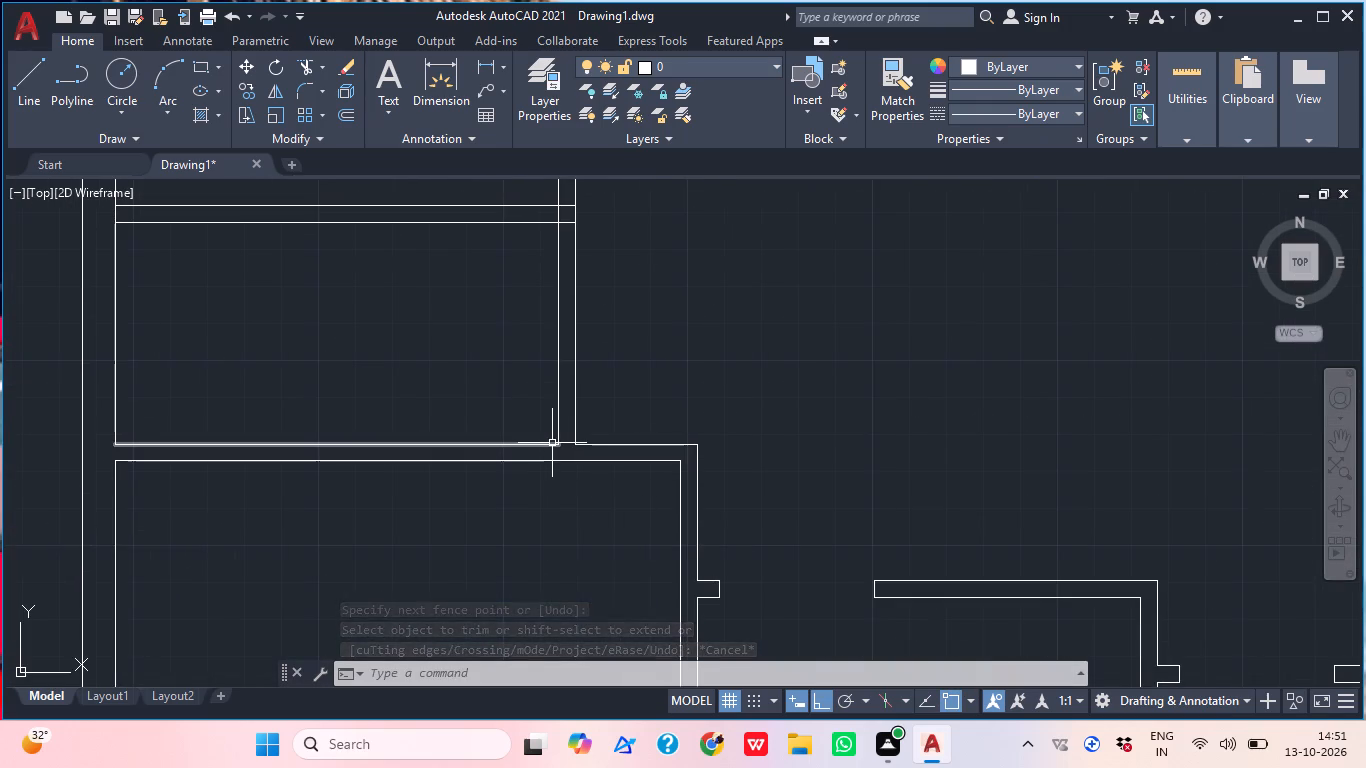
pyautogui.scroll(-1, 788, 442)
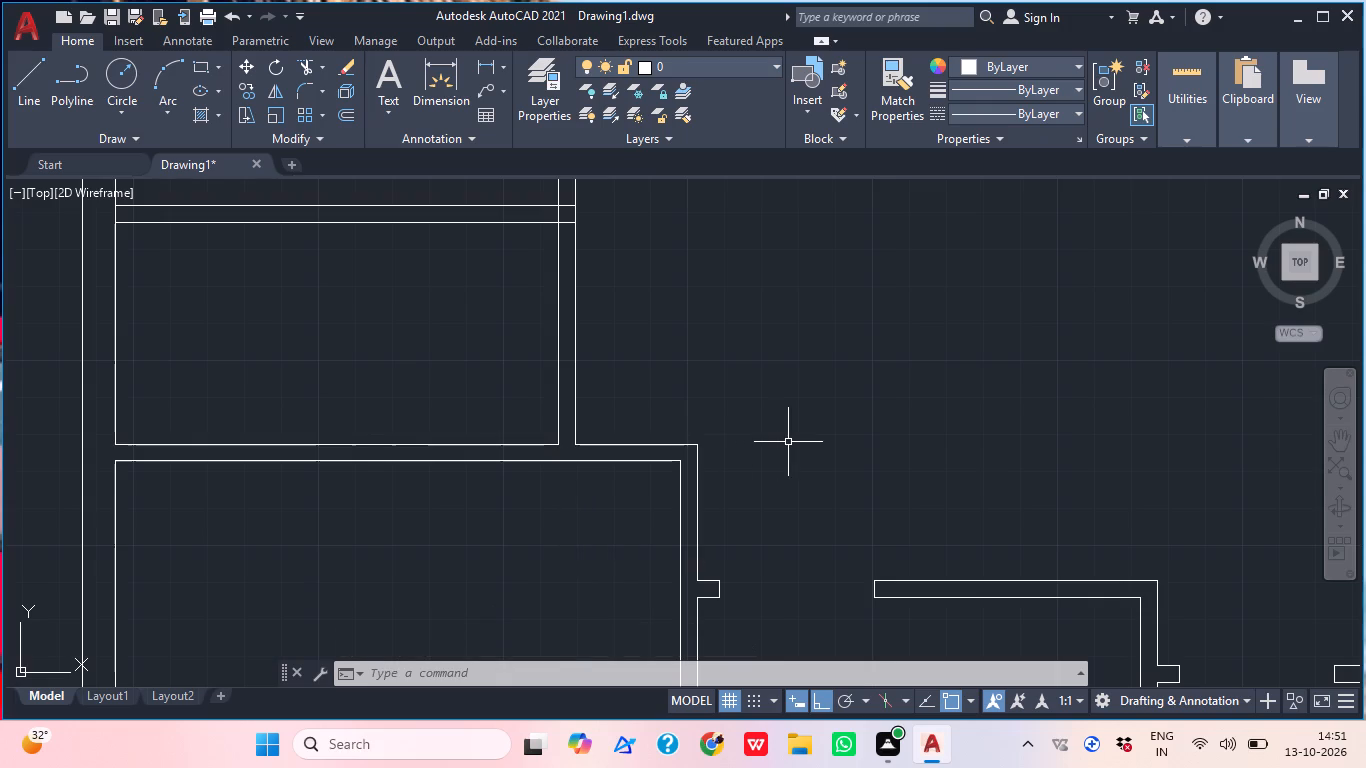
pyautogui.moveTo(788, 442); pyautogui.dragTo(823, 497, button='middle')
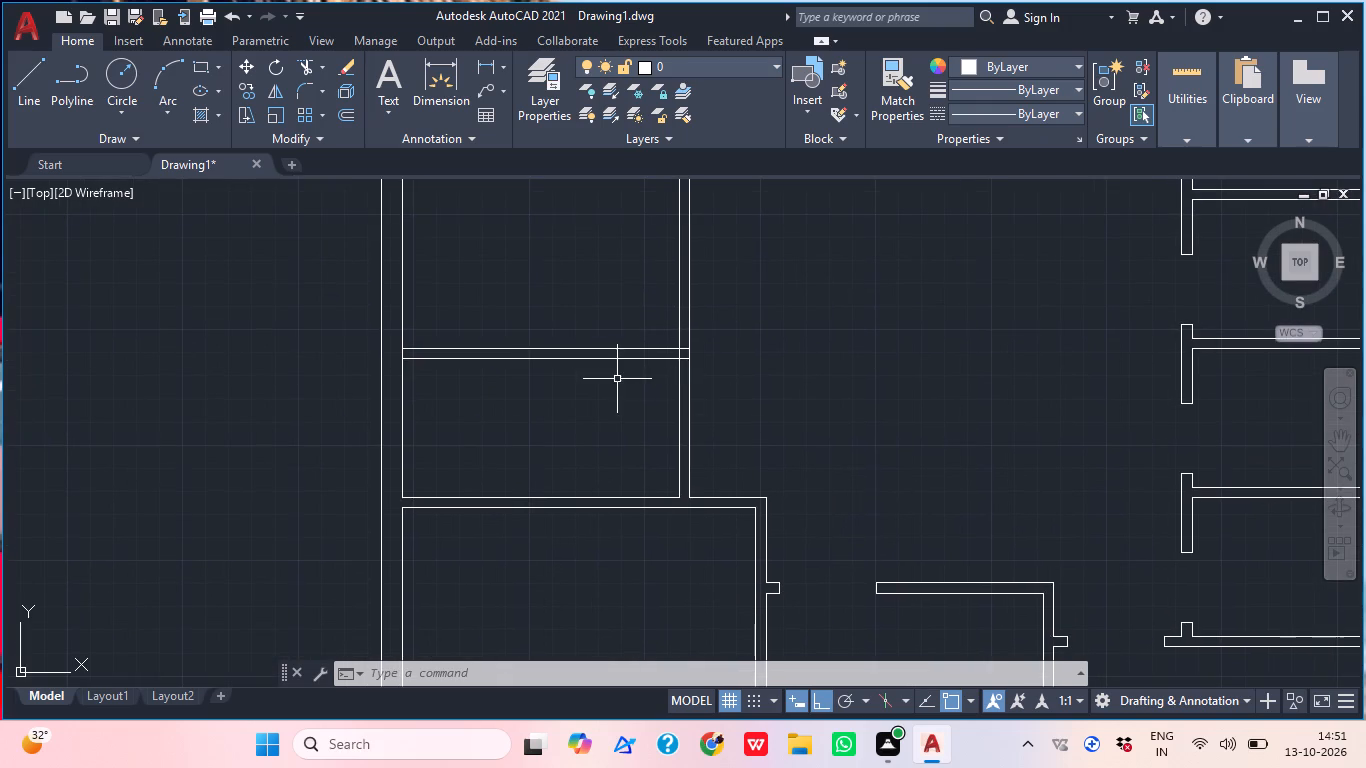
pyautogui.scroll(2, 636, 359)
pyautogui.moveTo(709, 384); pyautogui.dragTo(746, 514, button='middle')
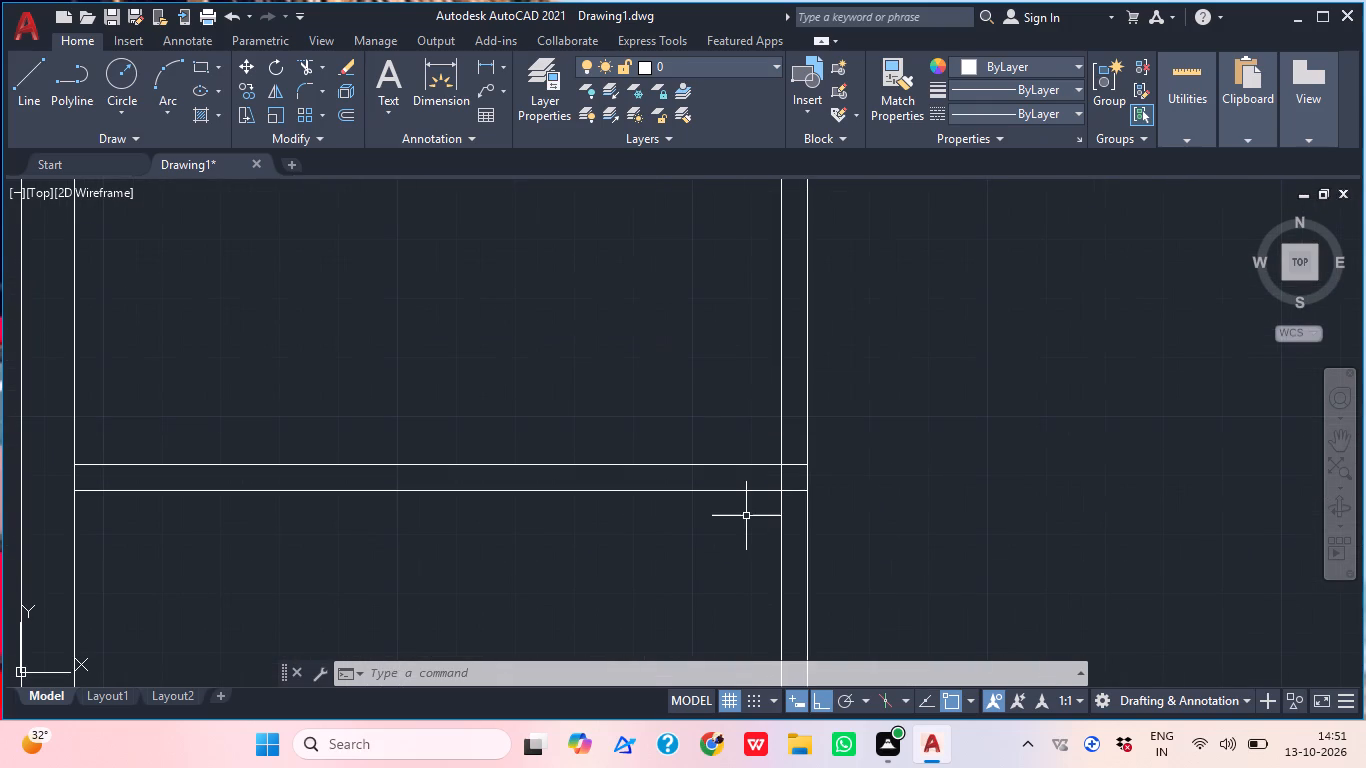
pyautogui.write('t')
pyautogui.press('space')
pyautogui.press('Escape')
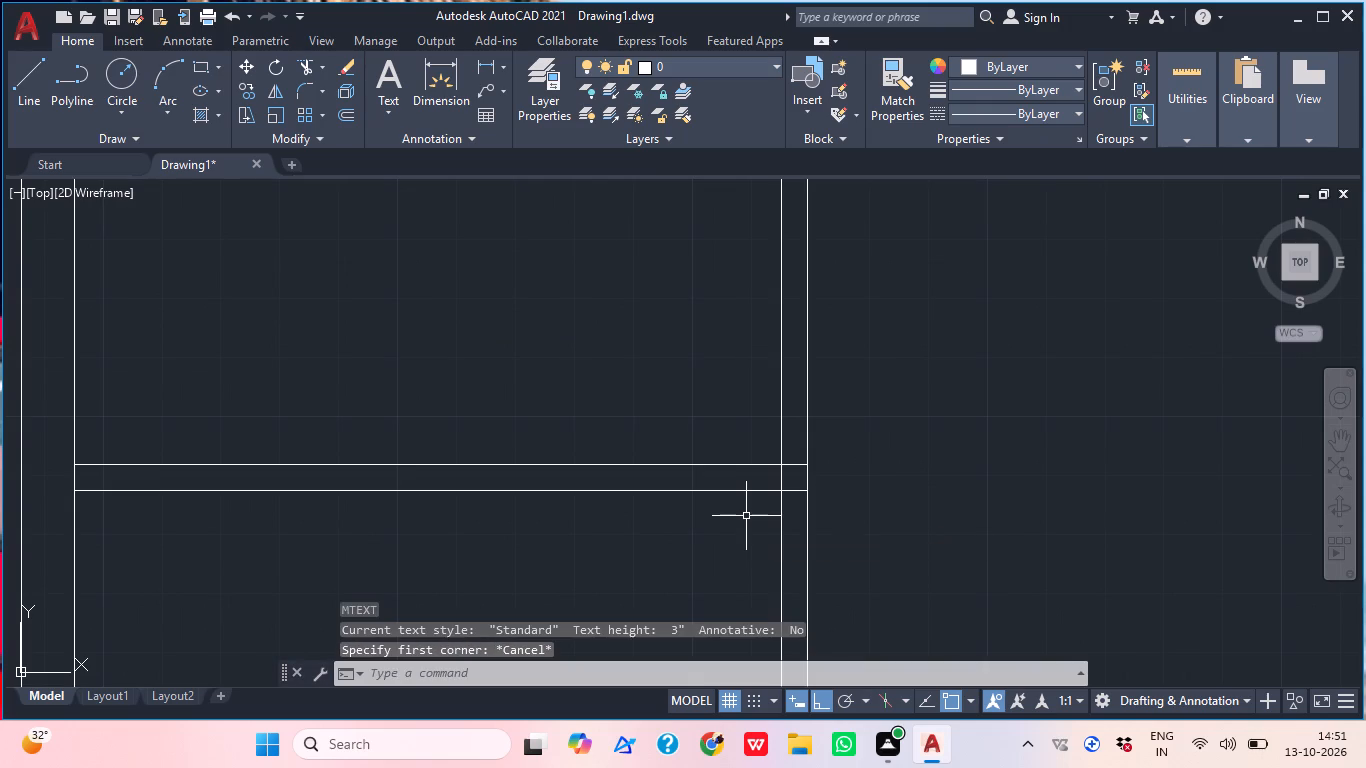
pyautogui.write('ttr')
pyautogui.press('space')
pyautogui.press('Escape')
# Trim the crossing lines where the partition between the two small left-hand rooms meets the vertical partition into an open T-junction.
pyautogui.write('tr')
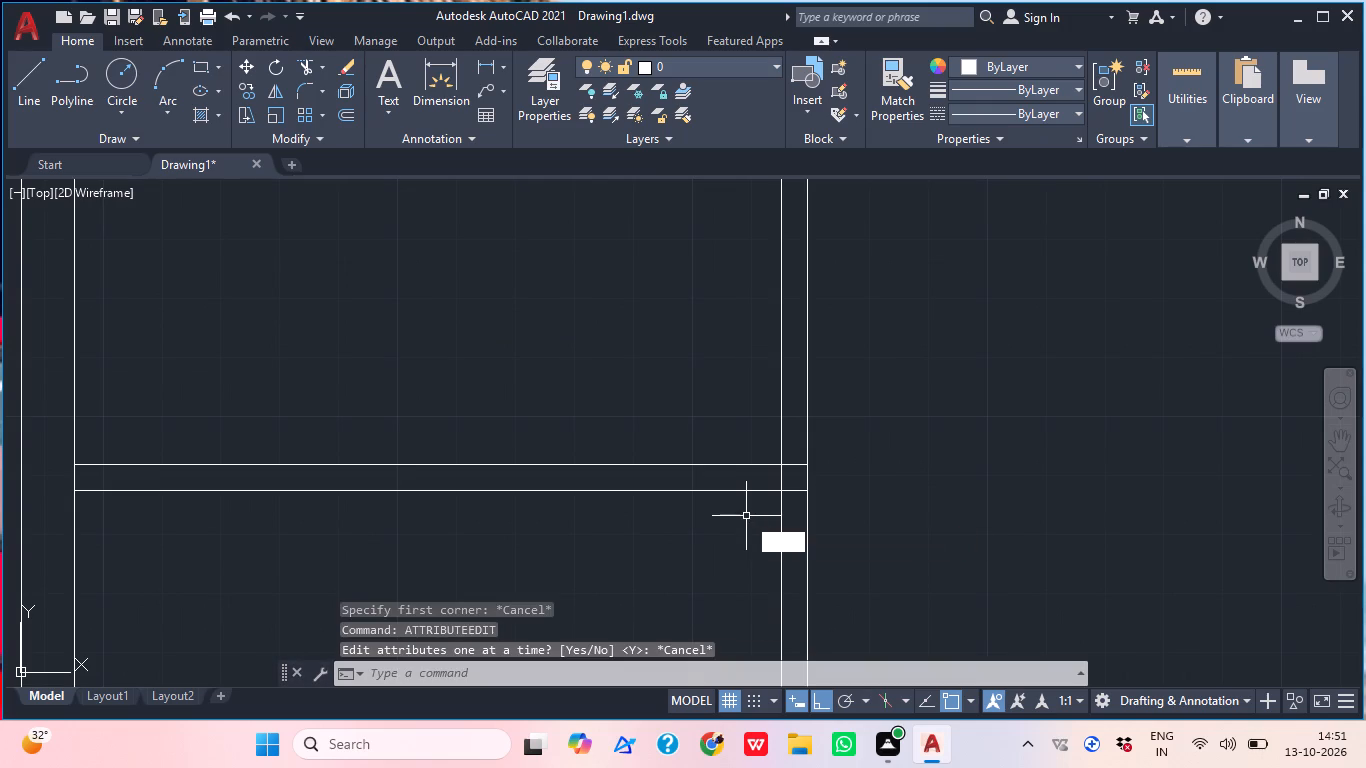
pyautogui.press('space')
pyautogui.scroll(2, 795, 474)
pyautogui.click(795, 476)
pyautogui.click(793, 435)
pyautogui.click(795, 495)
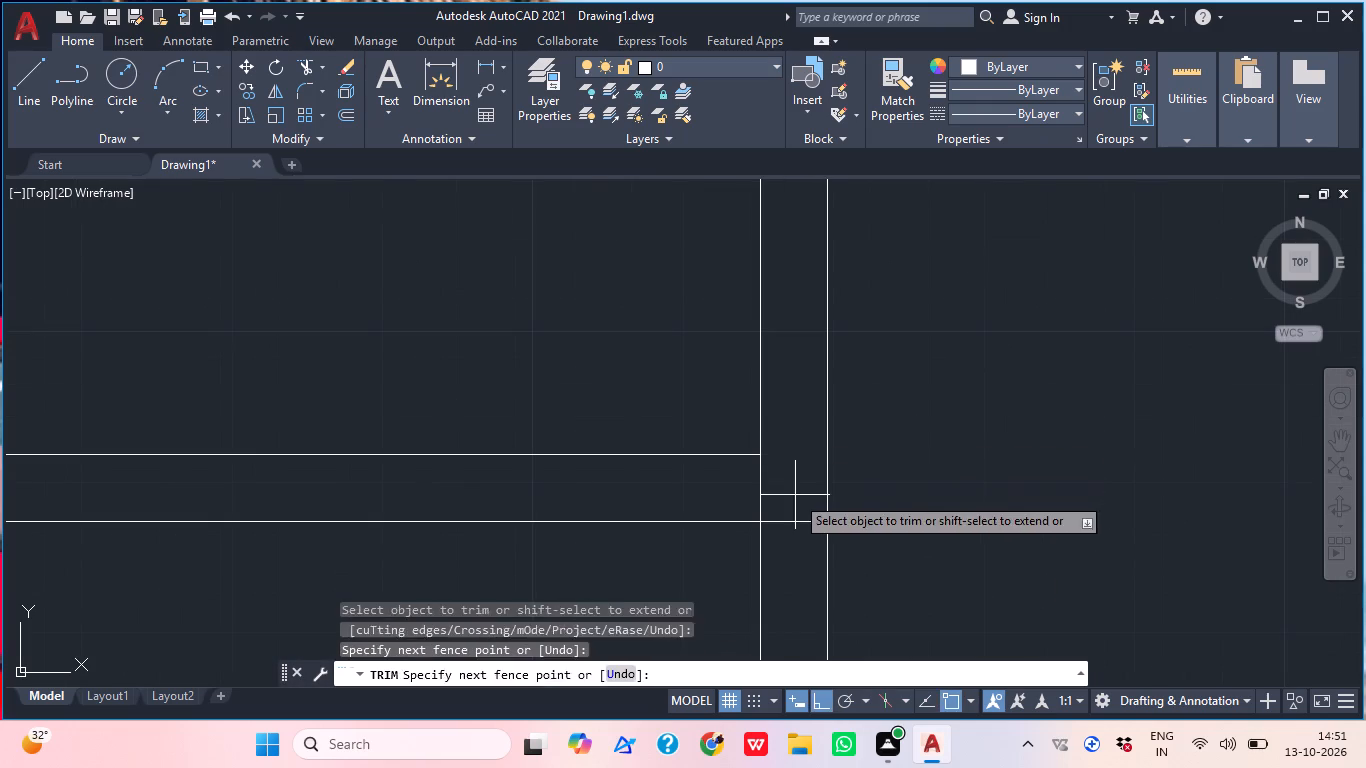
pyautogui.click(724, 493)
pyautogui.click(748, 496)
pyautogui.click(800, 531)
pyautogui.scroll(-3, 795, 455)
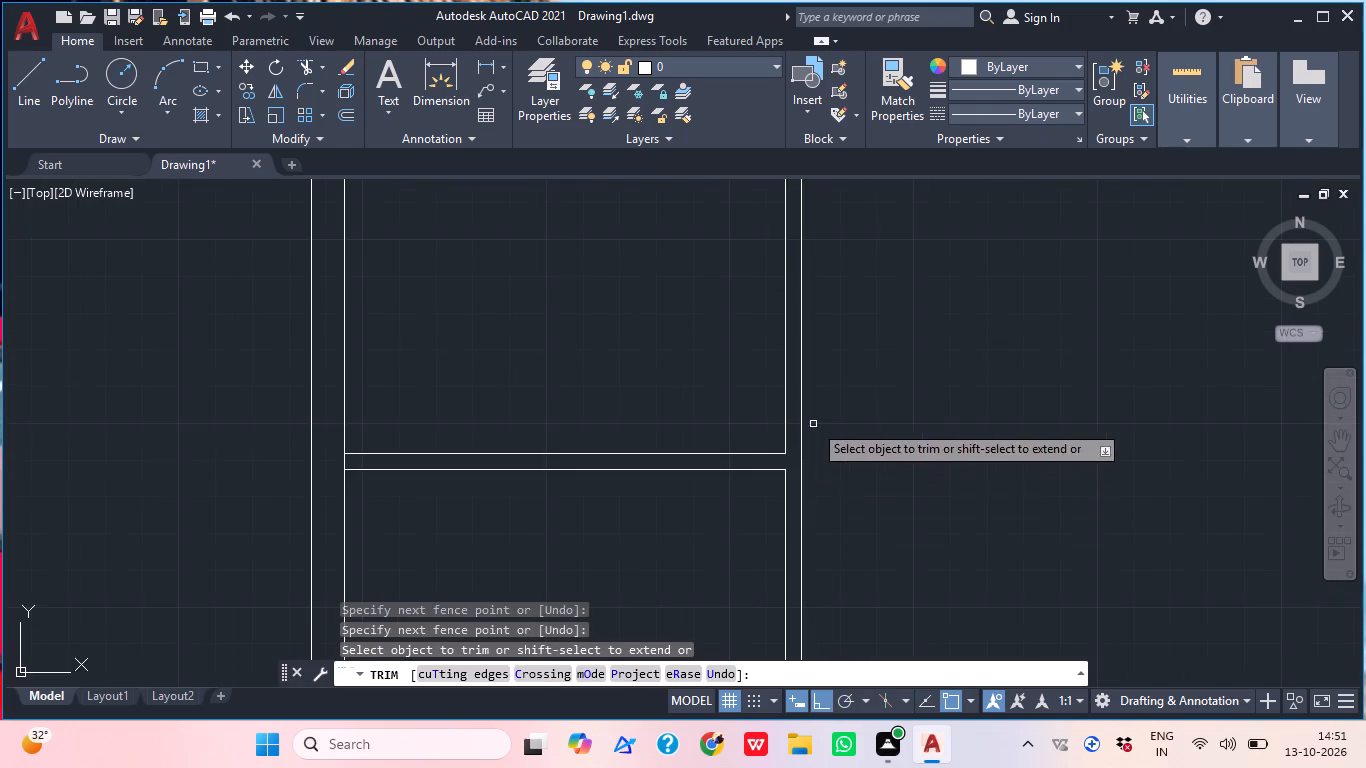
pyautogui.moveTo(813, 420); pyautogui.dragTo(809, 561, button='middle')
pyautogui.scroll(-1, 809, 378)
pyautogui.press('Escape')
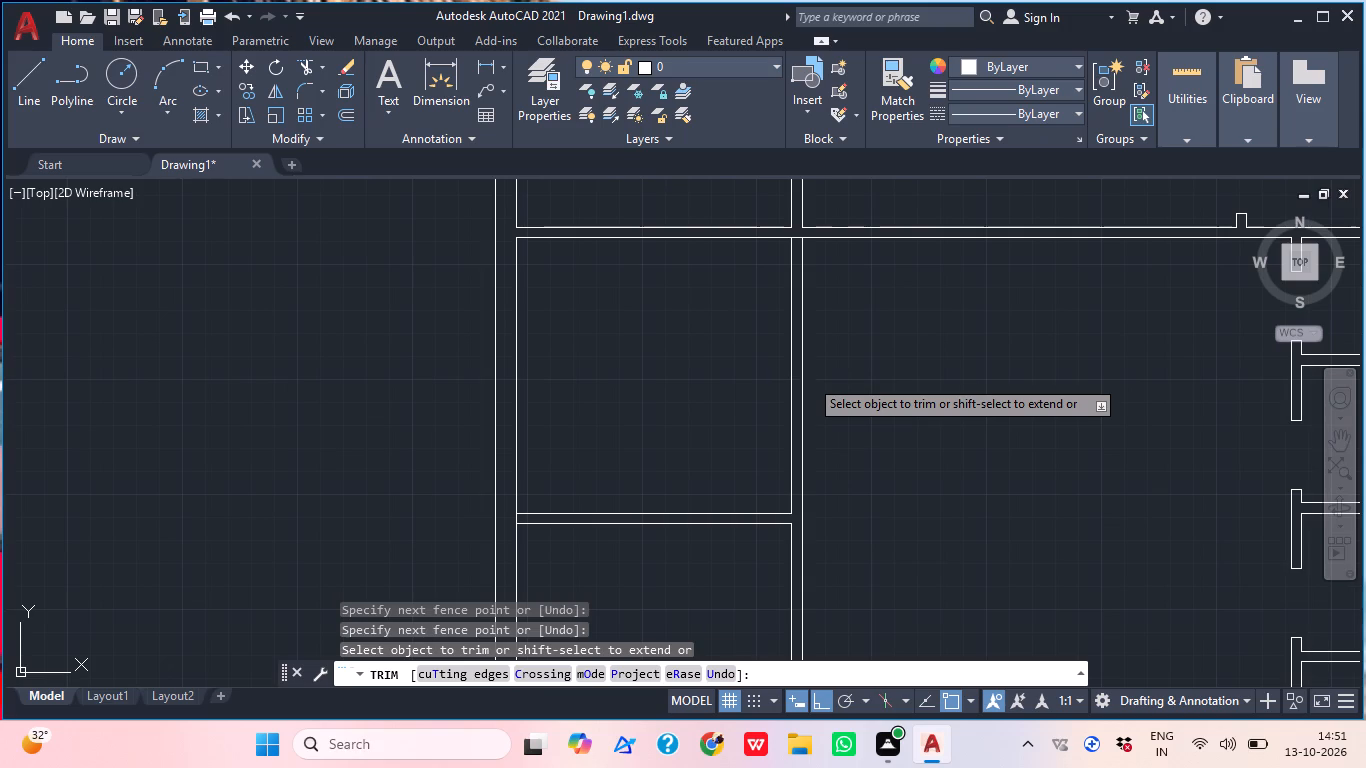
# Draw a door jamb line across the partition between the two small left-hand rooms, tracked 6" to the left of its right corner.
pyautogui.write('l tk')
pyautogui.press('space')
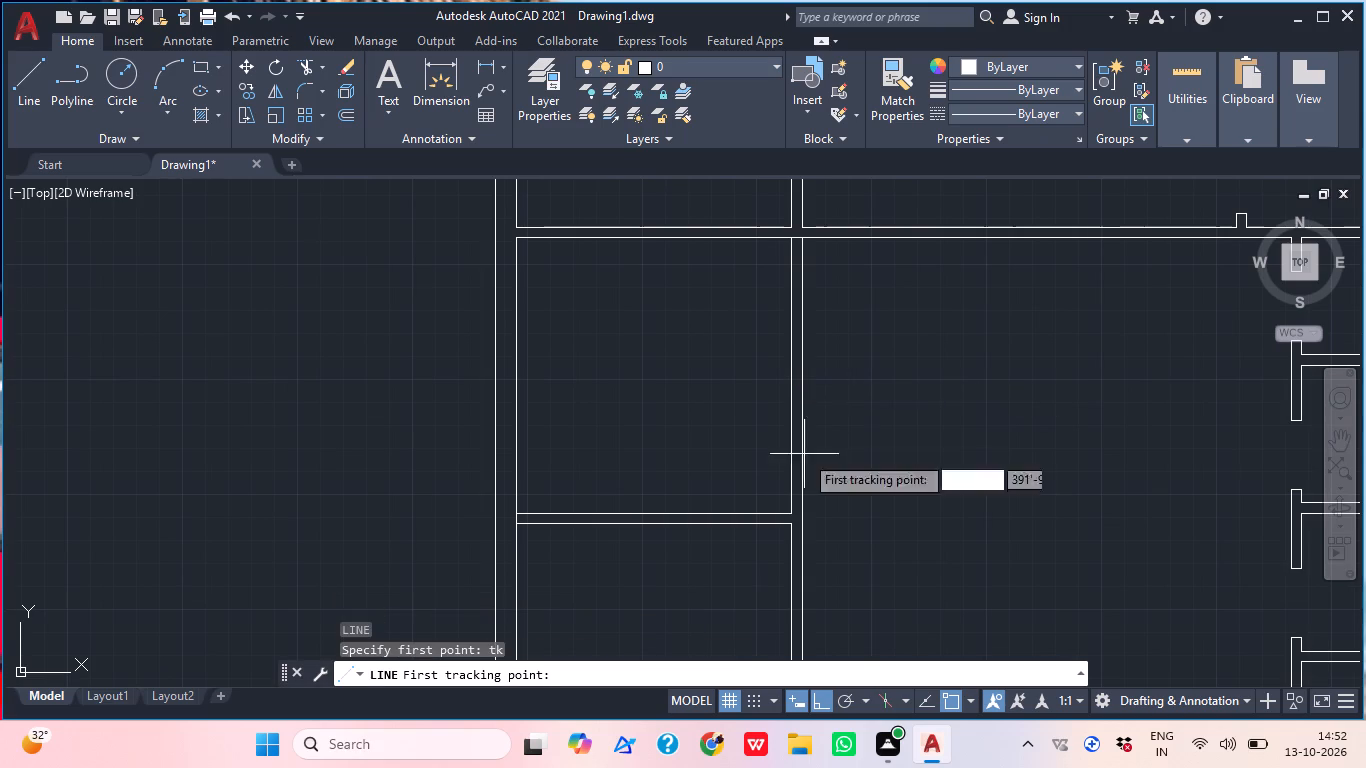
pyautogui.scroll(3, 768, 519)
pyautogui.moveTo(833, 526); pyautogui.dragTo(831, 439, button='middle')
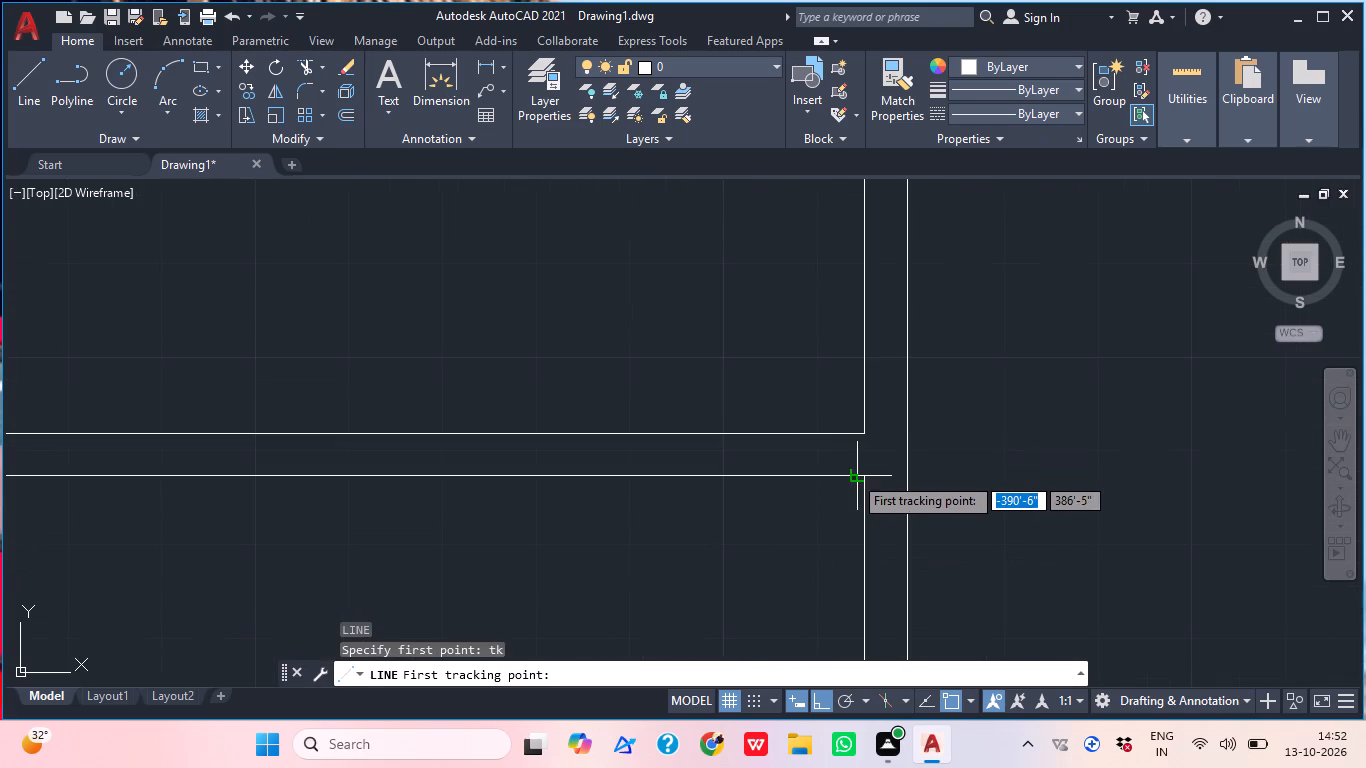
pyautogui.click(870, 482)
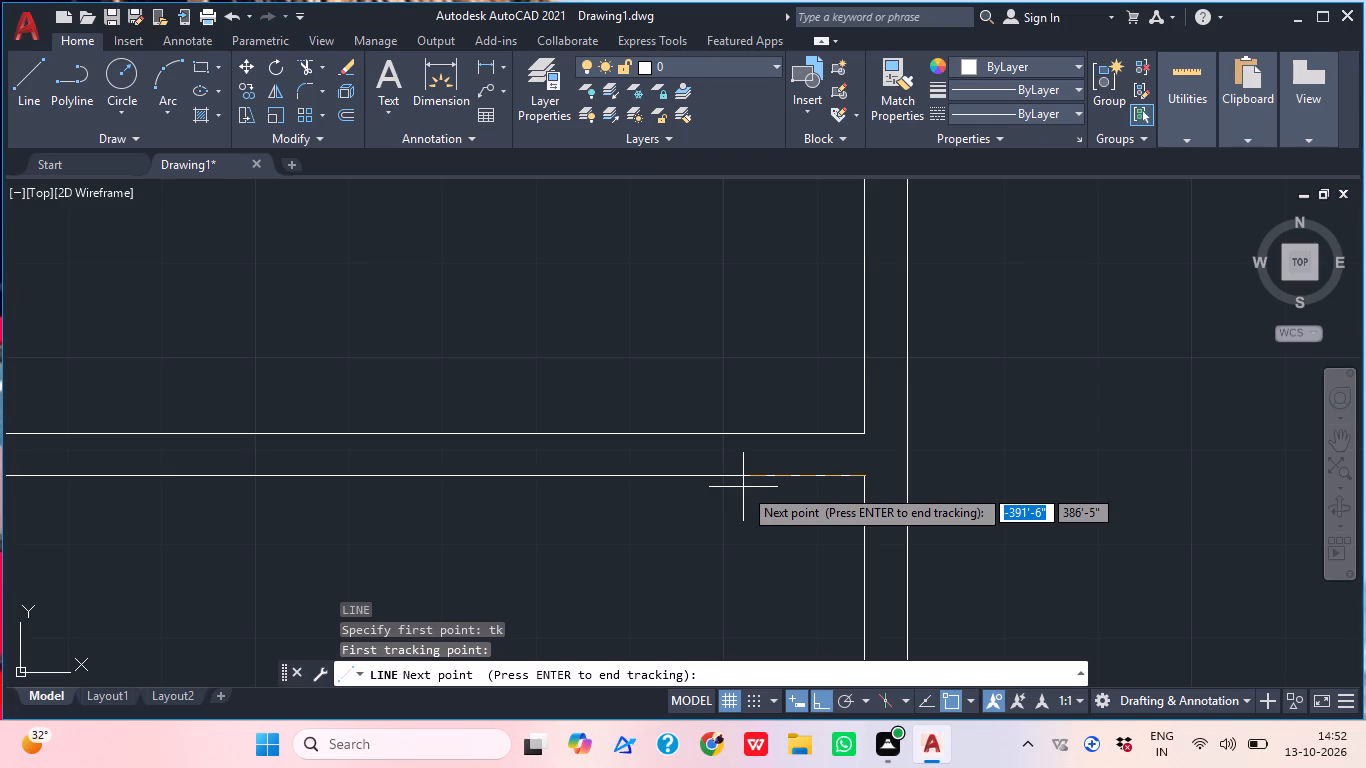
pyautogui.scroll(-2, 755, 487)
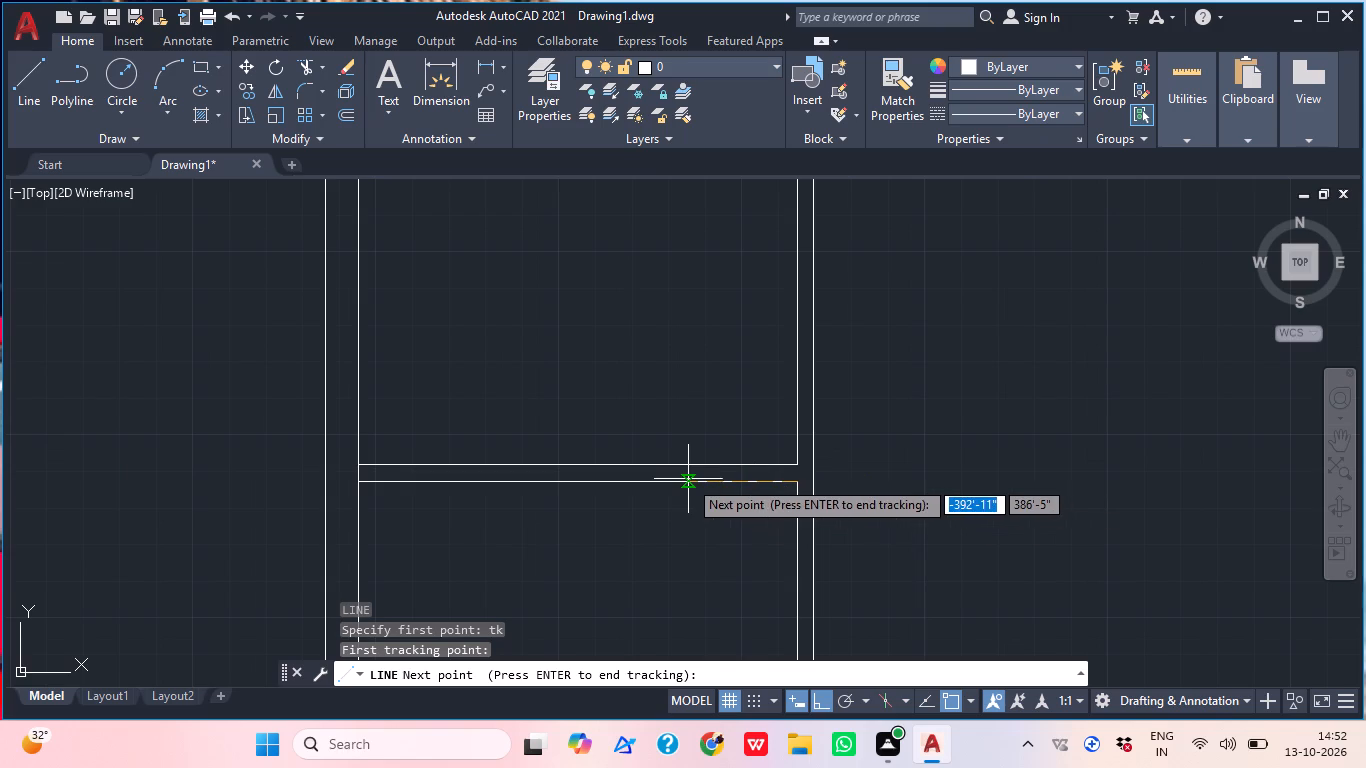
pyautogui.write('6"')
pyautogui.press('Return')
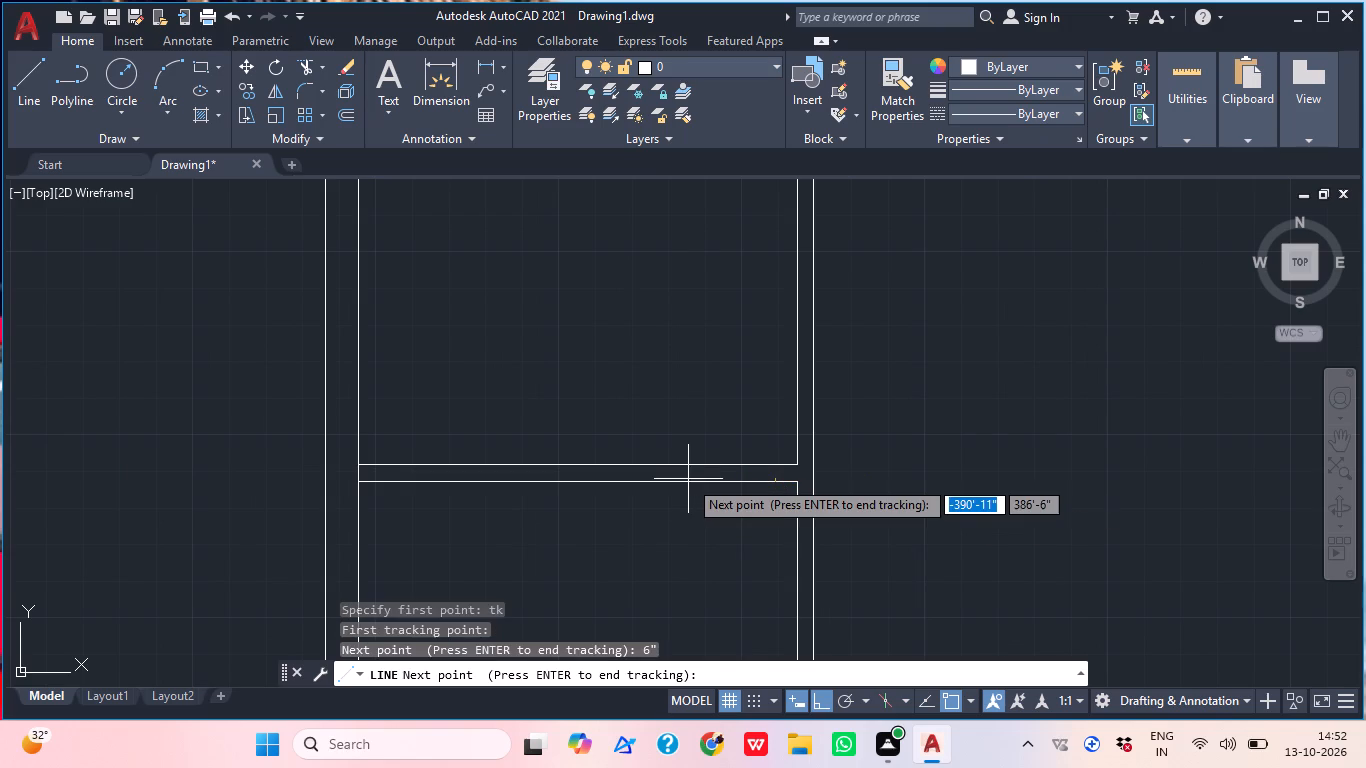
pyautogui.press('Return')
pyautogui.scroll(2, 813, 474)
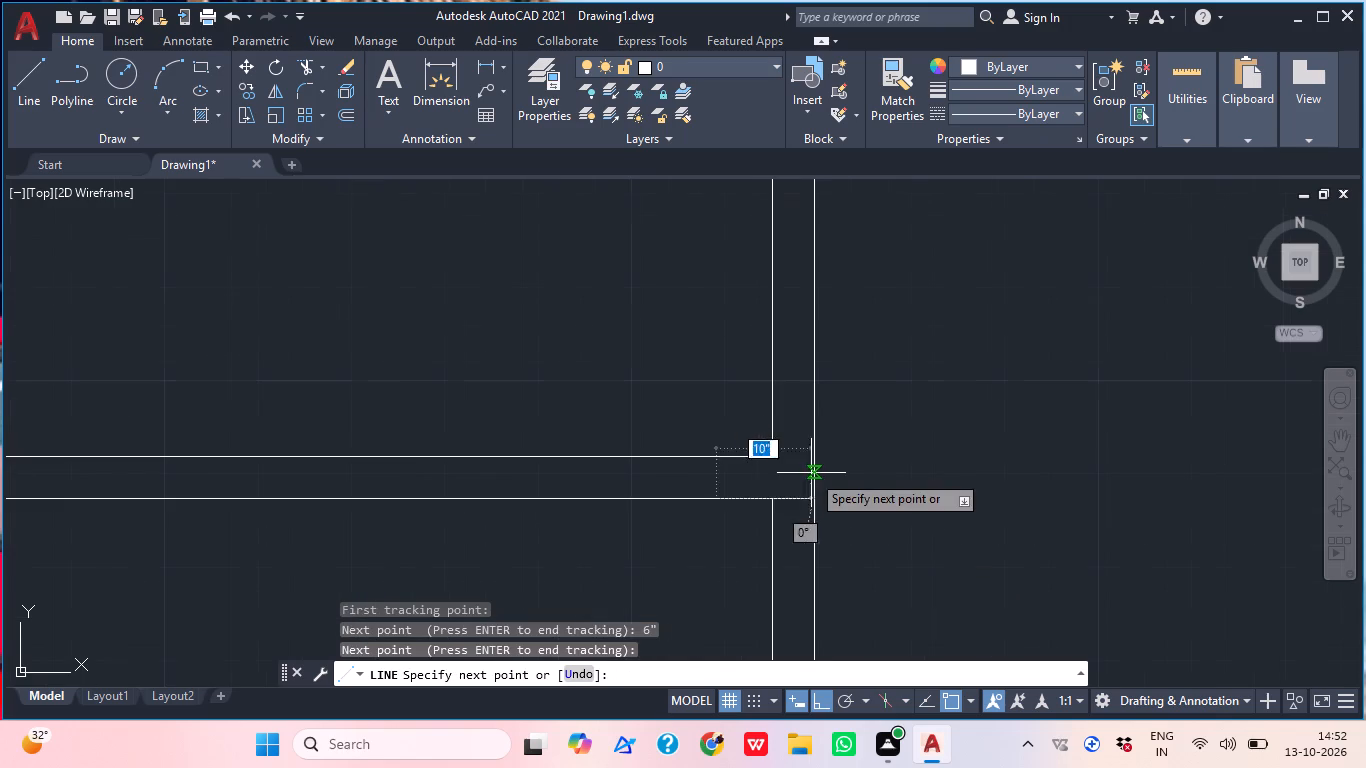
pyautogui.click(712, 456)
pyautogui.moveTo(817, 444); pyautogui.dragTo(958, 445, button='middle')
pyautogui.press('Escape')
# Offset that jamb line 2'3" to the left to mark the door opening between the two small rooms.
pyautogui.write('o')
pyautogui.press('space')
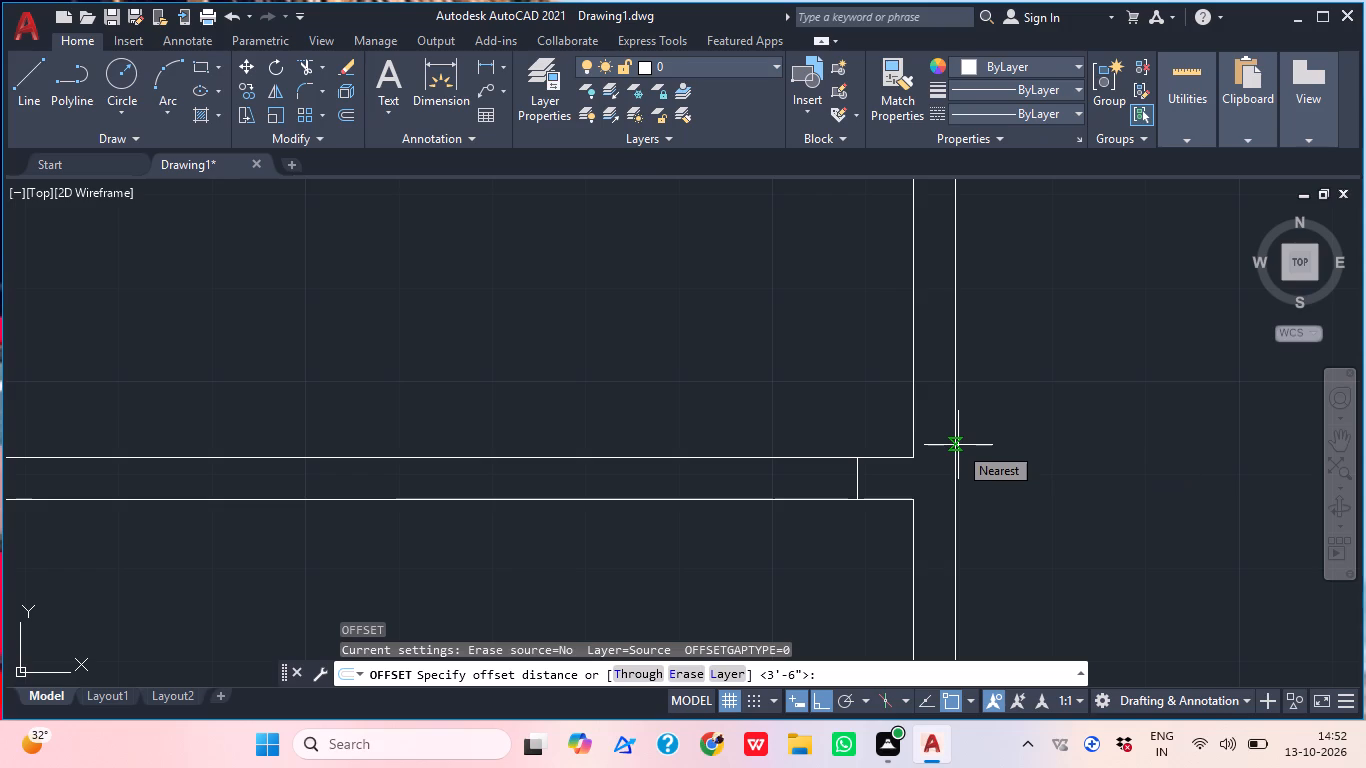
pyautogui.write("2'")
pyautogui.write('3"')
pyautogui.press('Return')
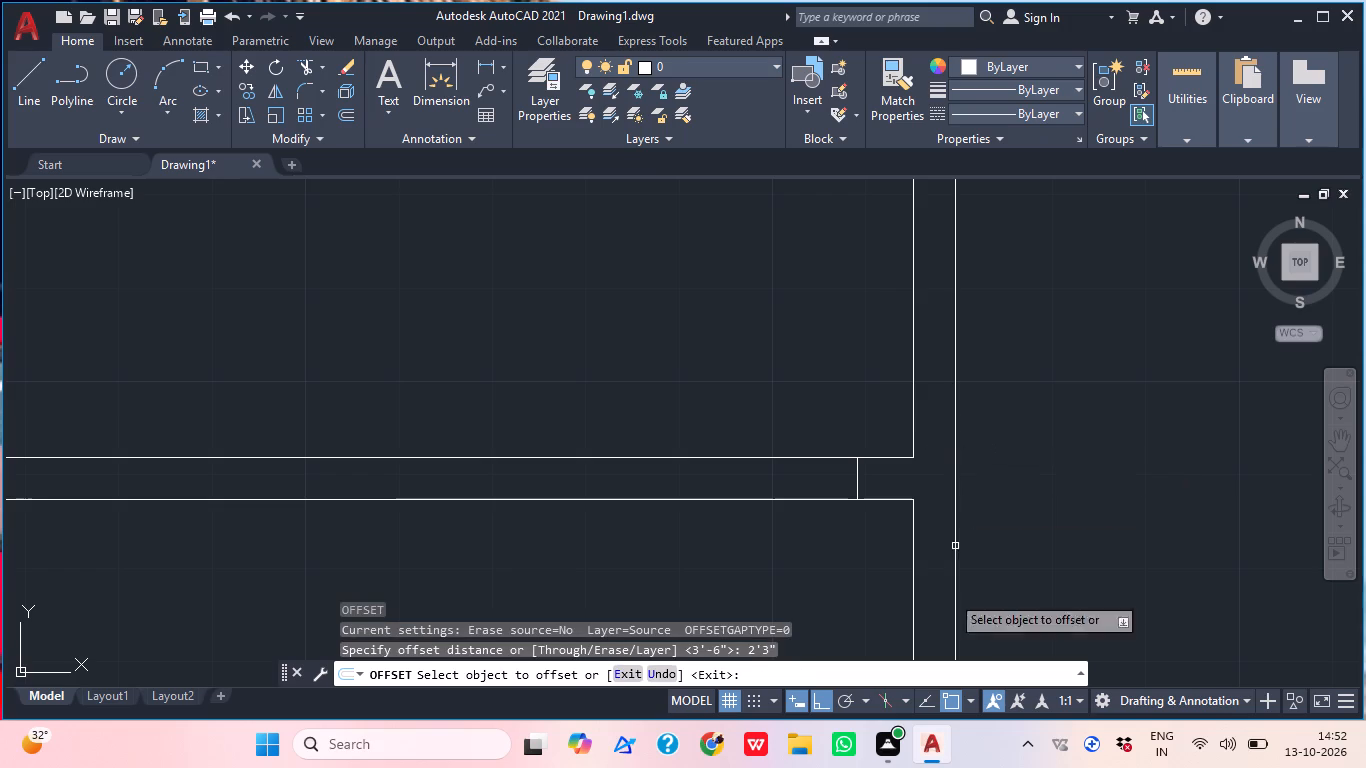
pyautogui.click(859, 471)
pyautogui.click(697, 478)
pyautogui.moveTo(814, 484); pyautogui.dragTo(926, 488, button='middle')
pyautogui.press('Escape')
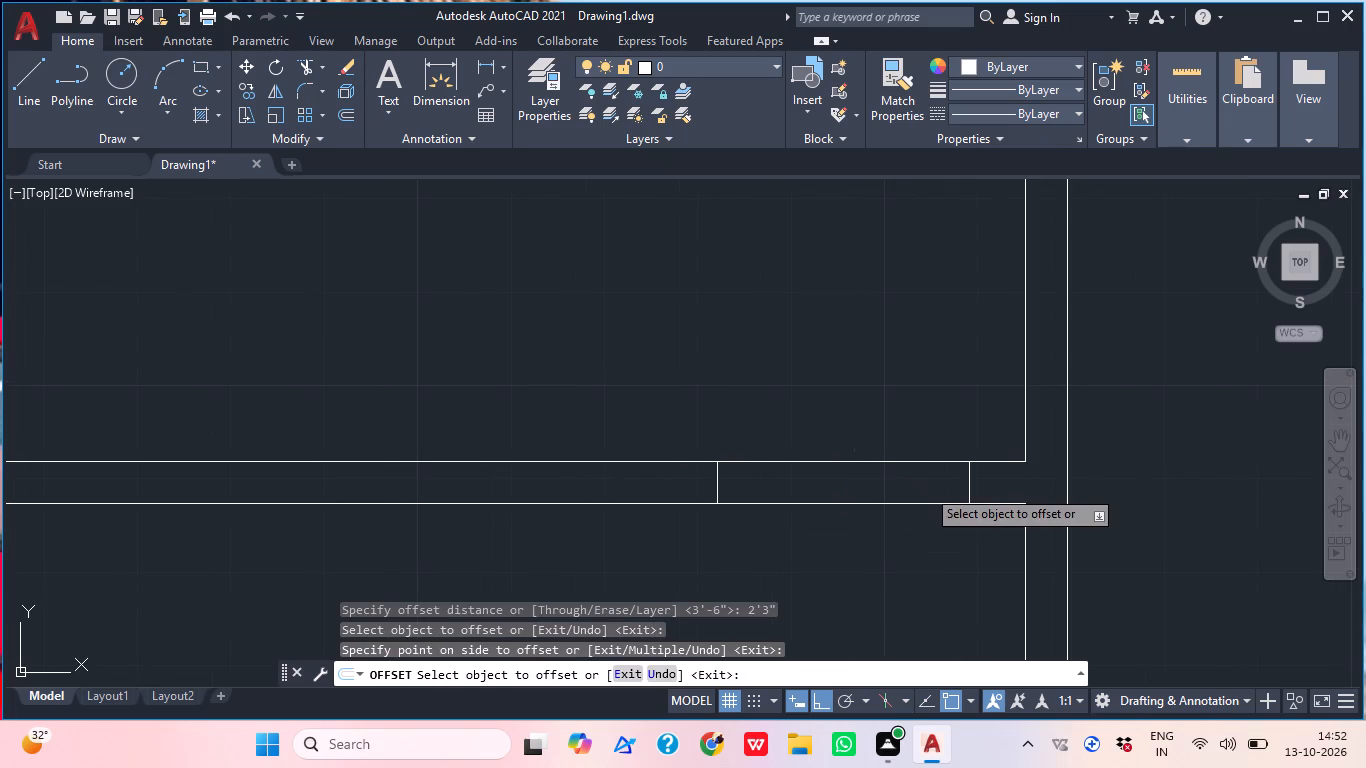
# Trim both partition faces between the jamb lines to open the doorway between the two small left-hand rooms.
pyautogui.write('tr')
pyautogui.press('space')
pyautogui.click(889, 371)
pyautogui.click(853, 561)
pyautogui.scroll(-2, 868, 416)
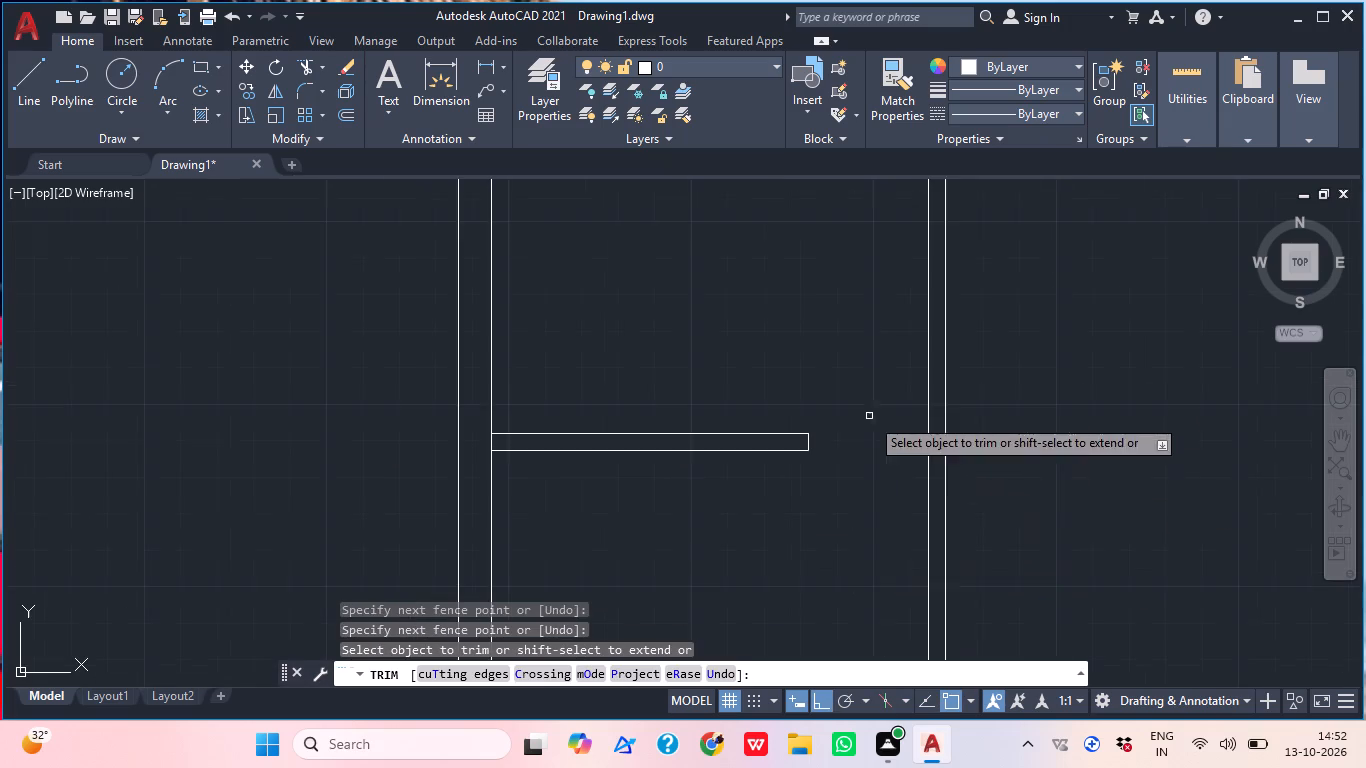
pyautogui.moveTo(961, 460); pyautogui.dragTo(972, 671, button='middle')
pyautogui.scroll(-1, 983, 621)
pyautogui.press('Escape')
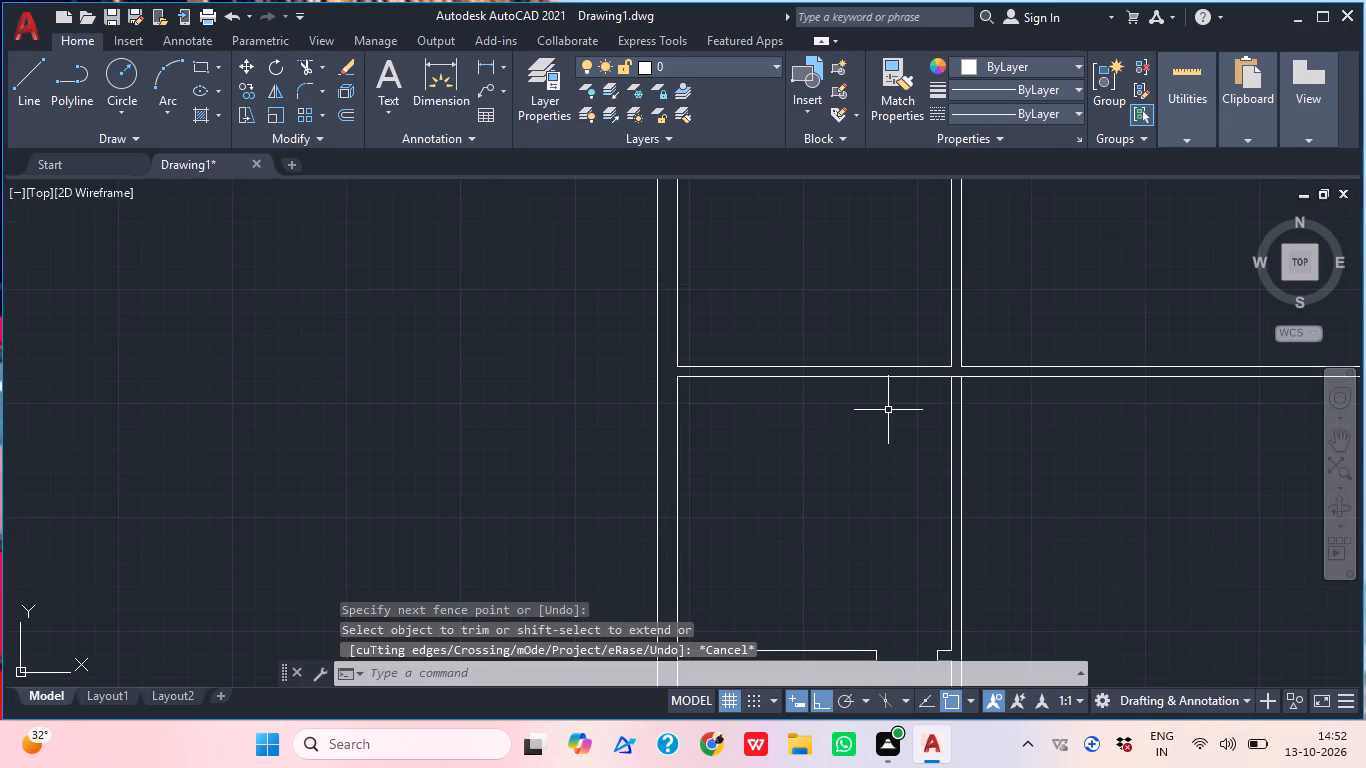
# Draw a door jamb line across the vertical partition right of the upper small room, tracked 6" below the long horizontal partition.
pyautogui.moveTo(973, 429); pyautogui.dragTo(908, 430, button='middle')
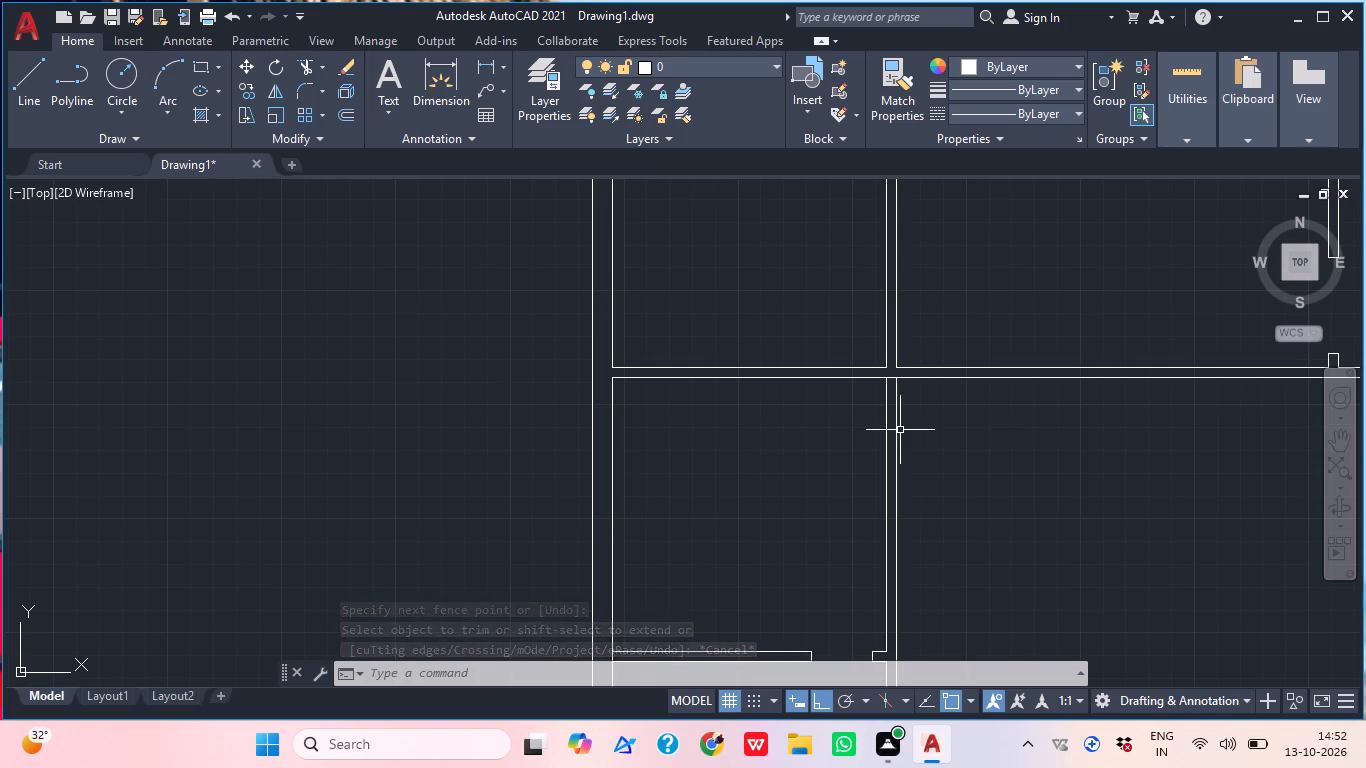
pyautogui.write('l')
pyautogui.press('space')
pyautogui.write('tk')
pyautogui.press('space')
pyautogui.scroll(2, 892, 382)
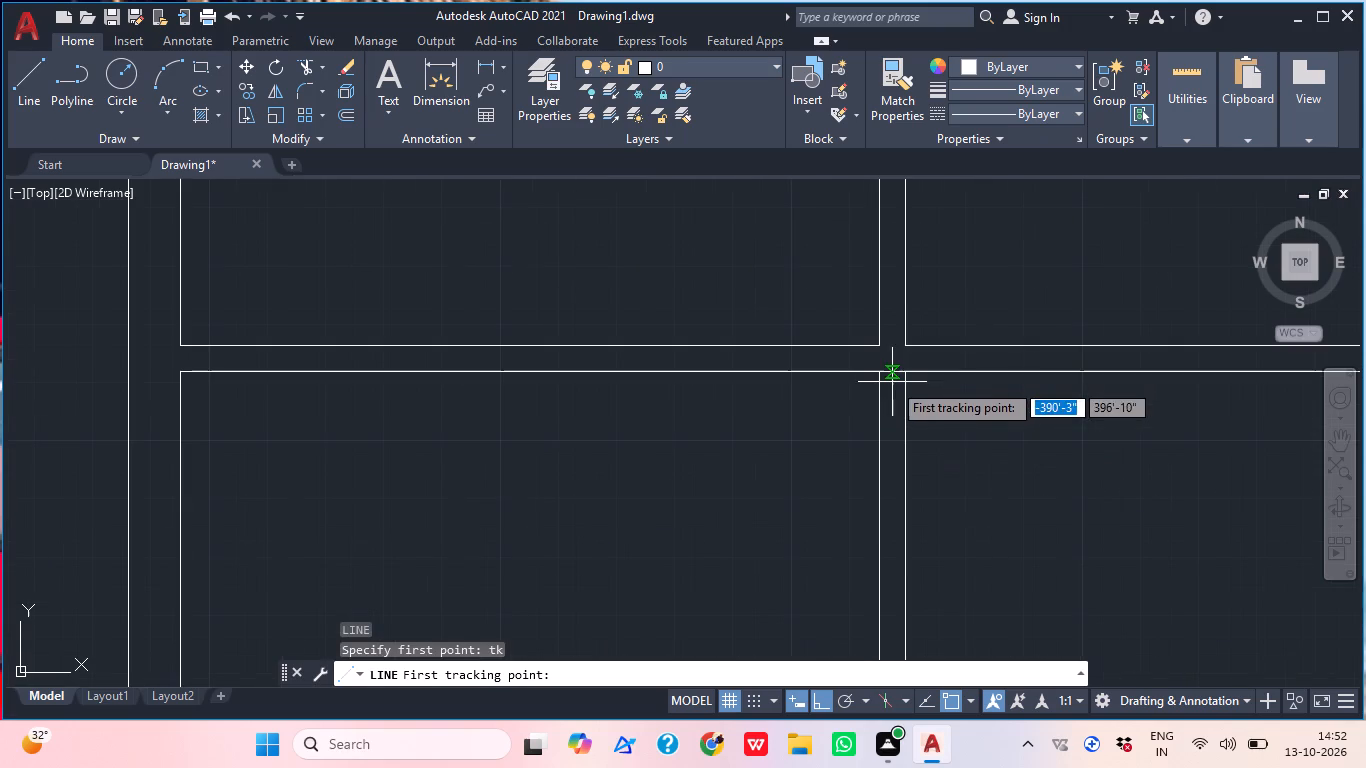
pyautogui.click(883, 377)
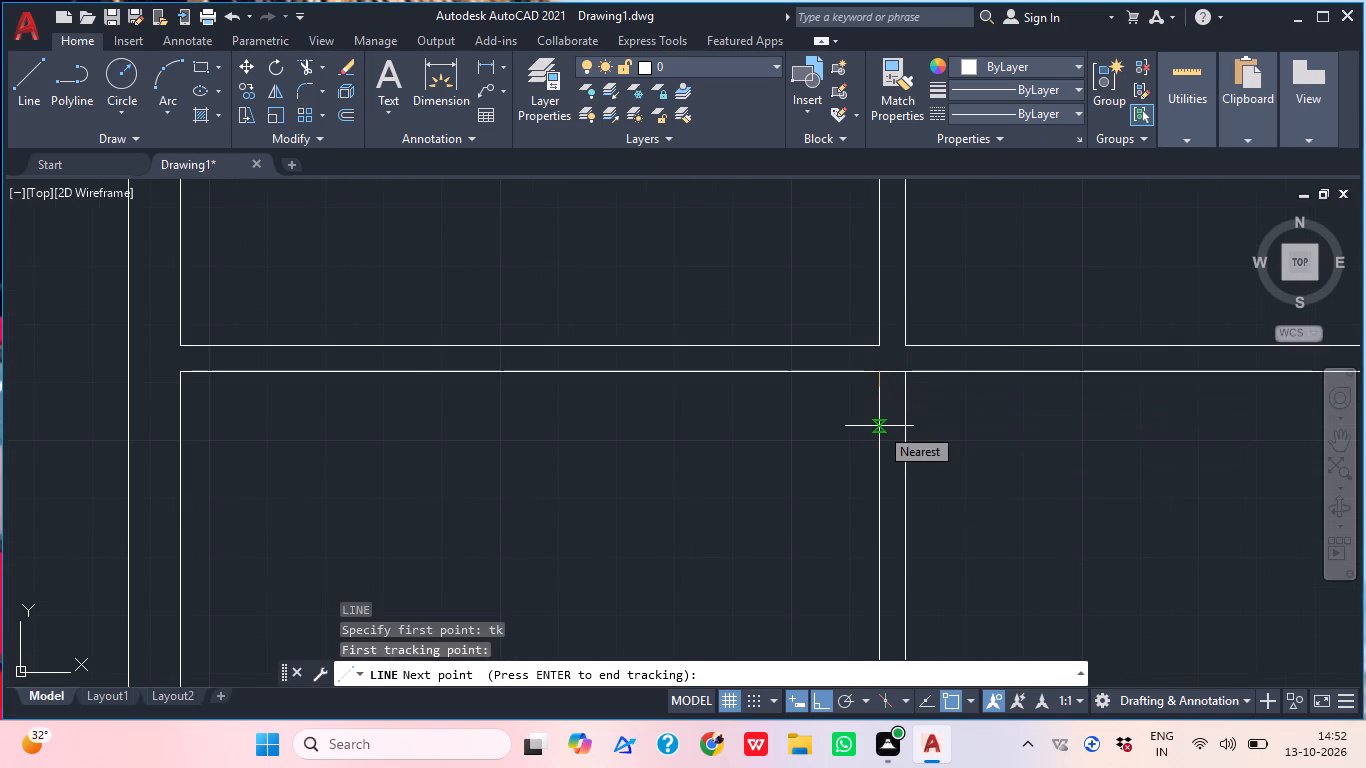
pyautogui.press('6')
pyautogui.write('"\'')
pyautogui.press('BackSpace')
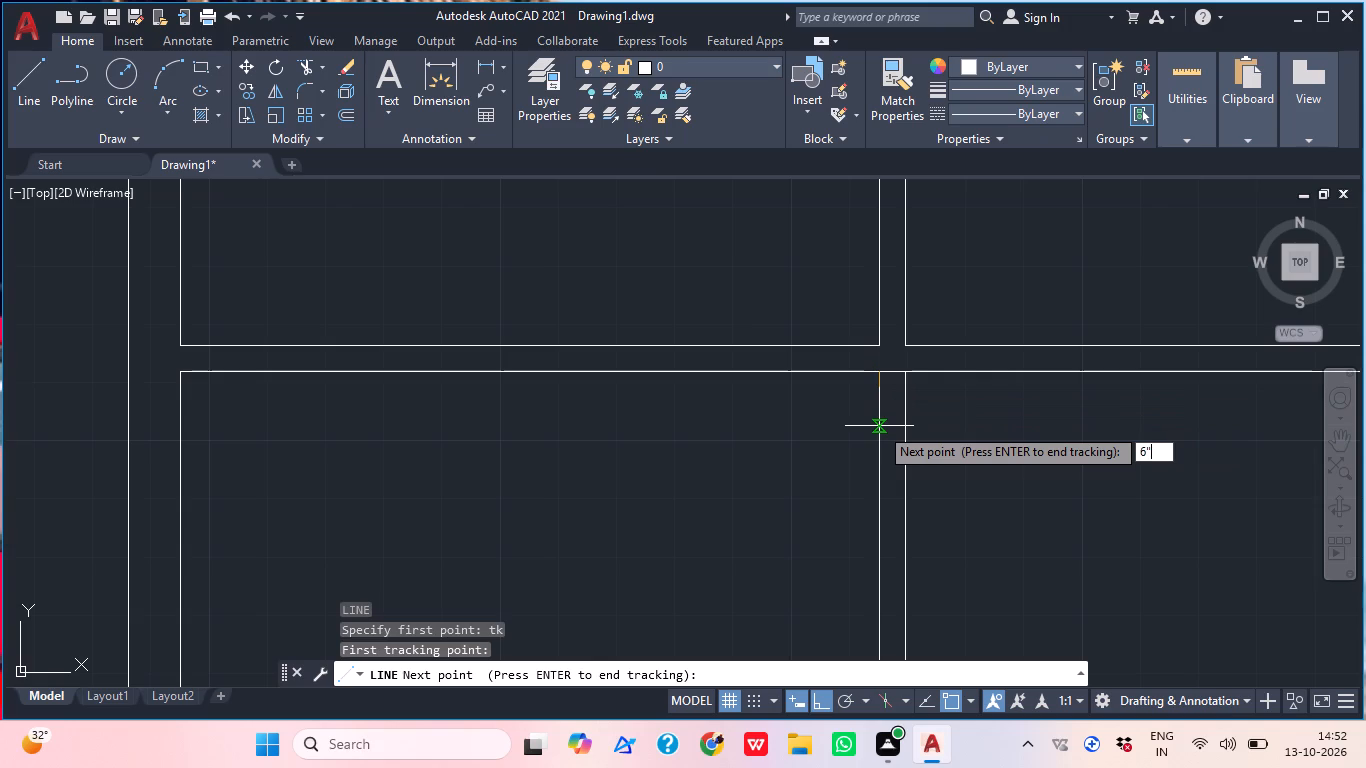
pyautogui.press('Return')
pyautogui.press('Return')
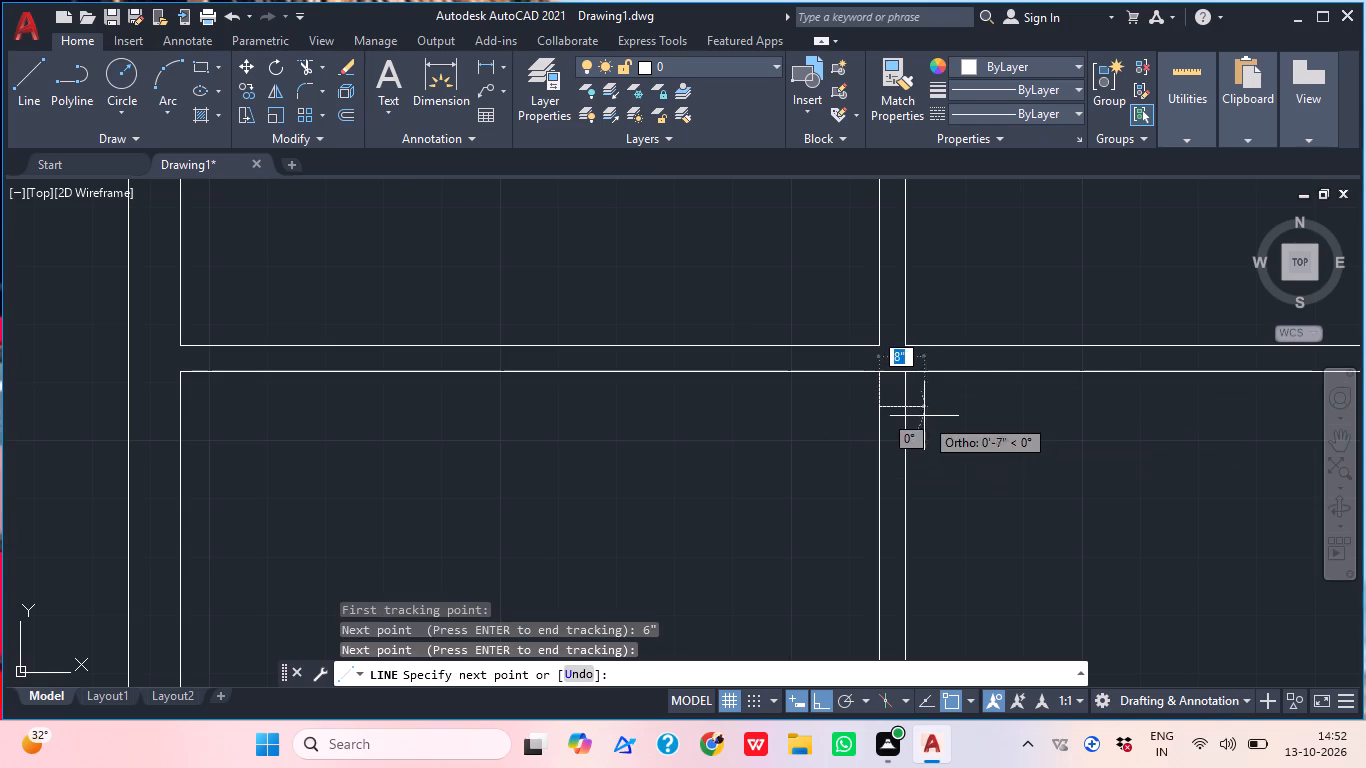
pyautogui.click(911, 403)
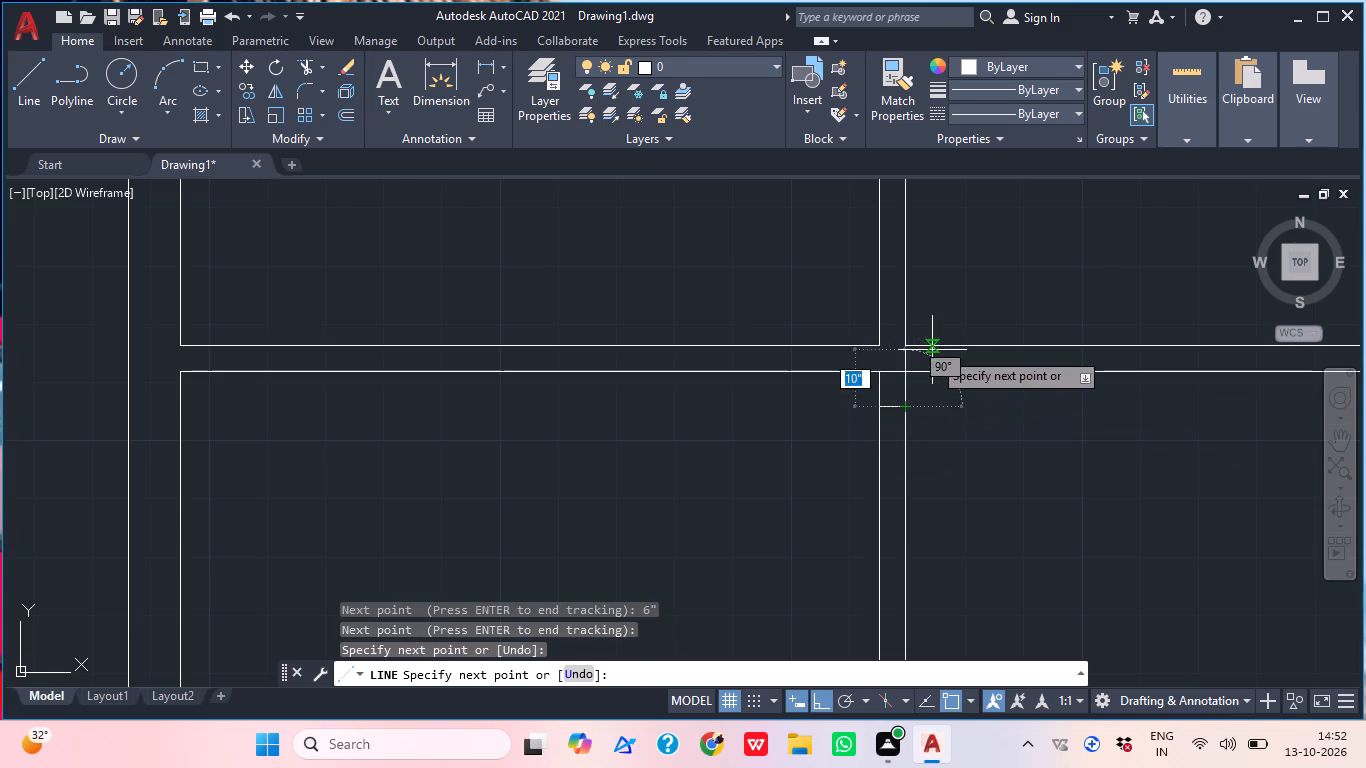
pyautogui.press('Escape')
# Offset that jamb line 3'6" downward to mark the door opening in the vertical partition.
pyautogui.write('o')
pyautogui.press('space')
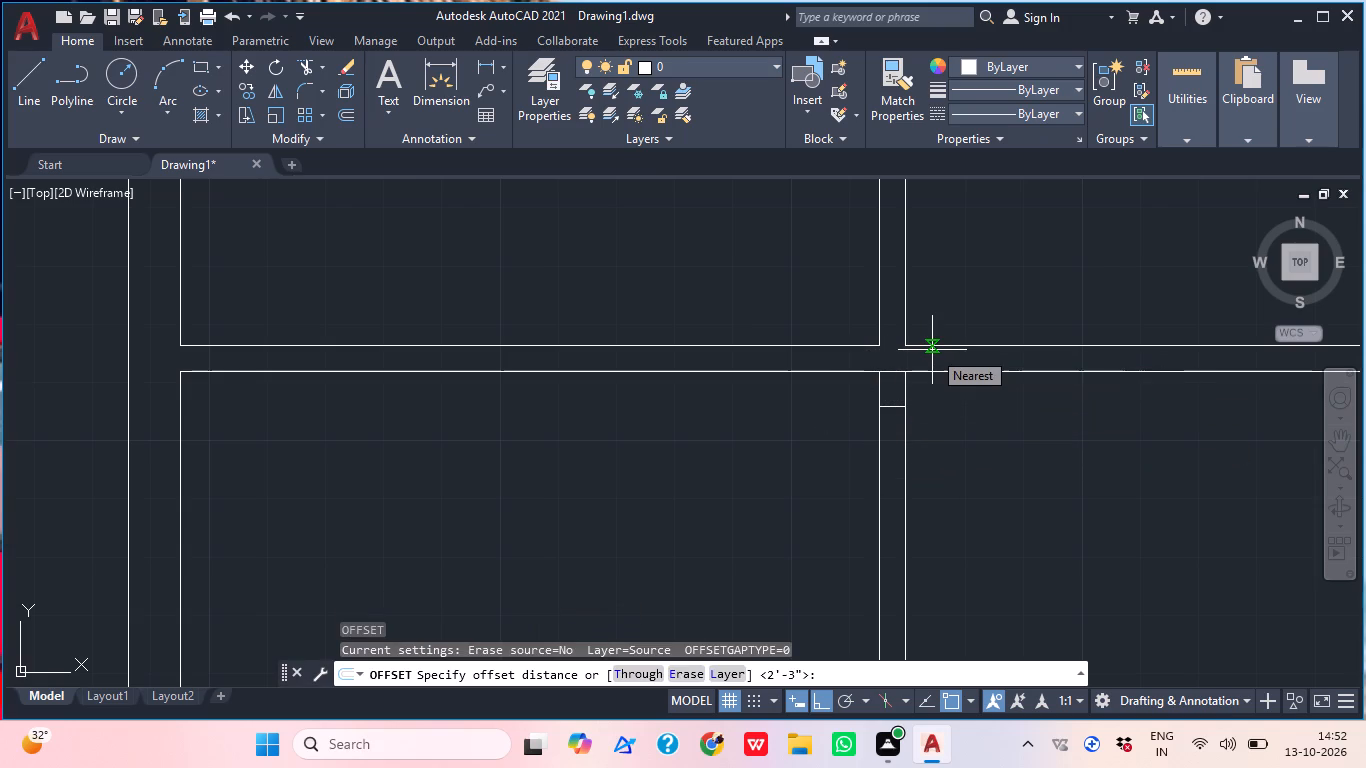
pyautogui.press('3')
pyautogui.write('\'6"')
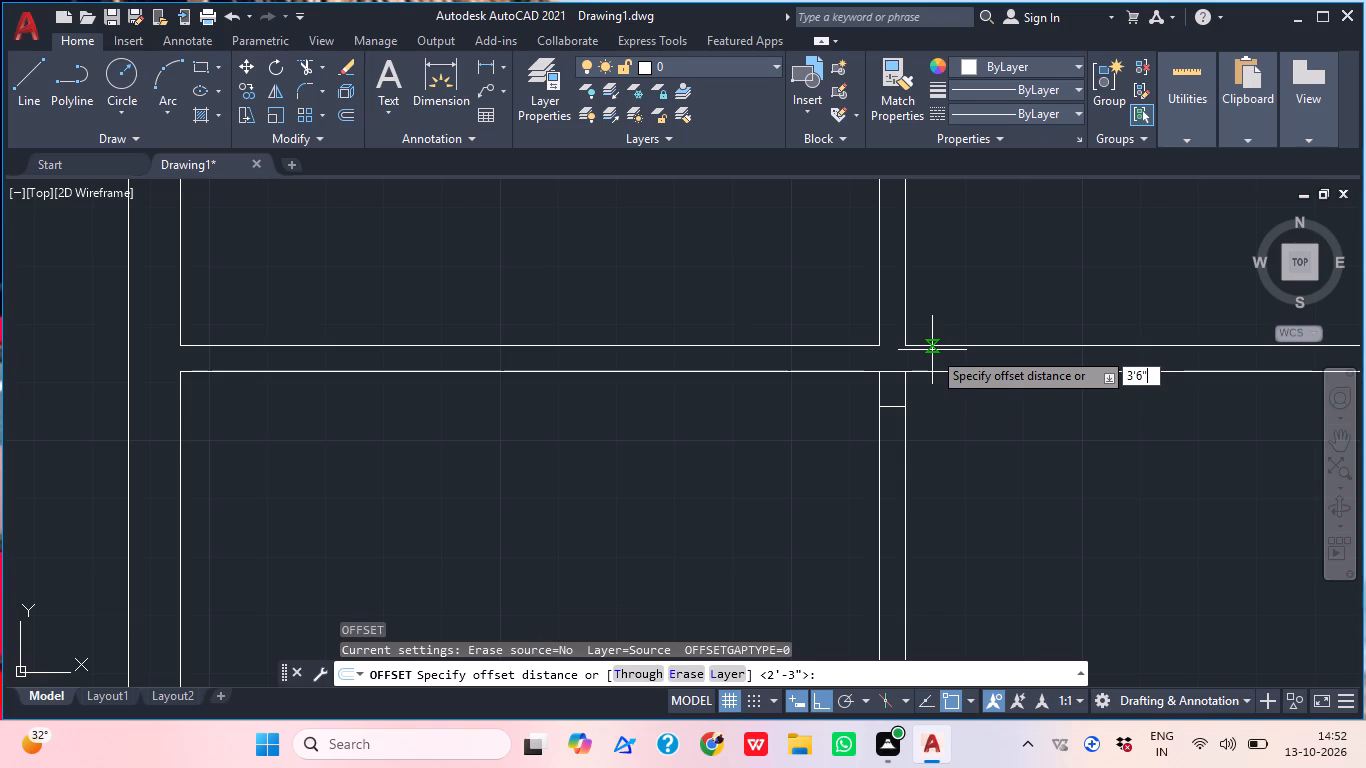
pyautogui.press('Return')
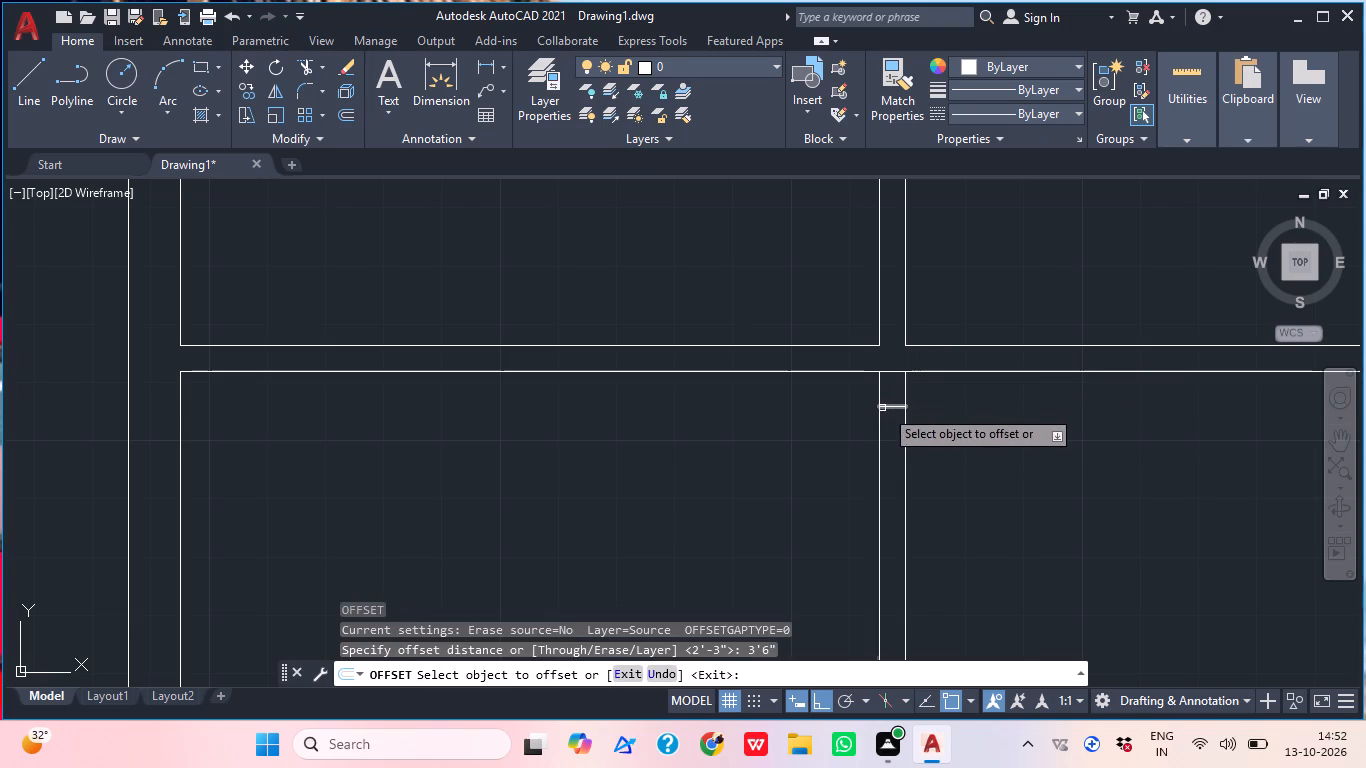
pyautogui.click(896, 406)
pyautogui.click(888, 474)
pyautogui.scroll(-2, 1083, 373)
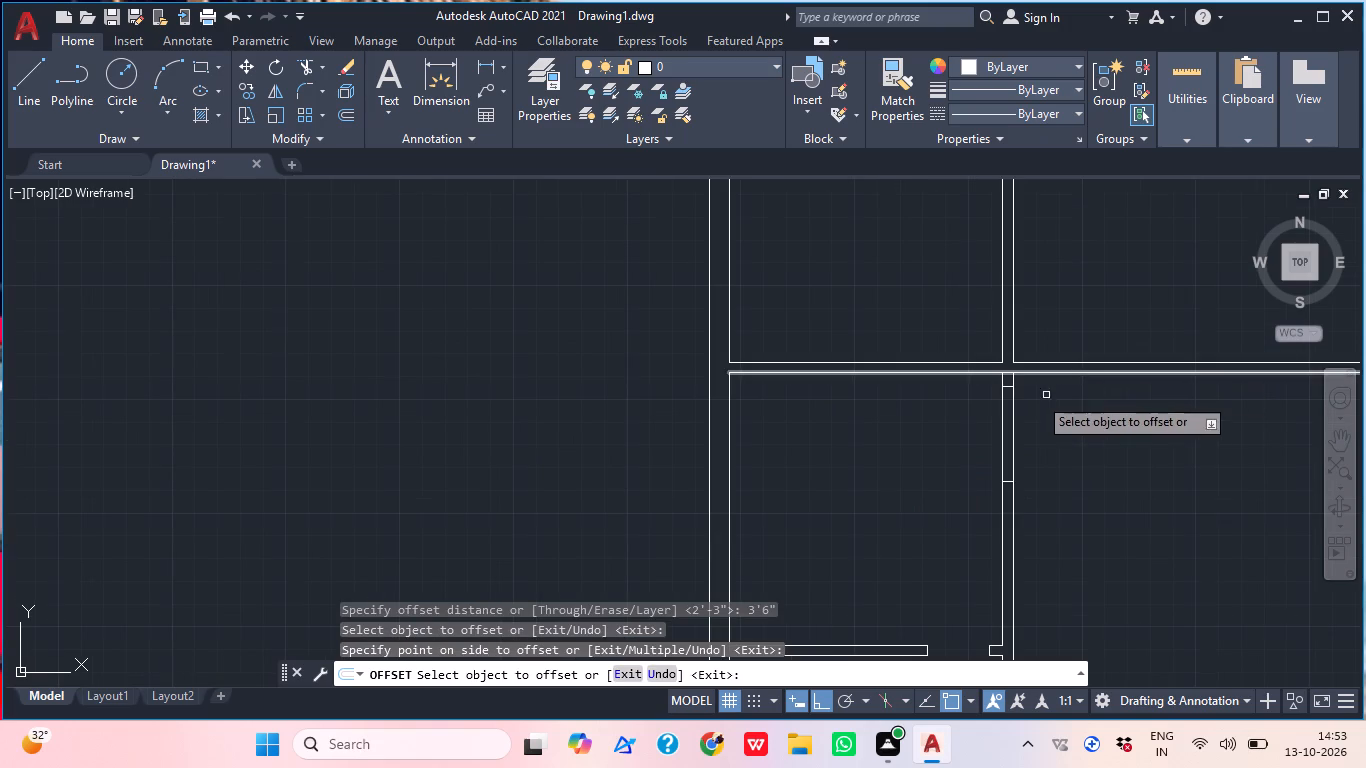
pyautogui.press('Escape')
# Trim both faces of the vertical partition between the jamb lines to open the upper small room's doorway.
pyautogui.write('tr')
pyautogui.press('space')
pyautogui.click(1143, 423)
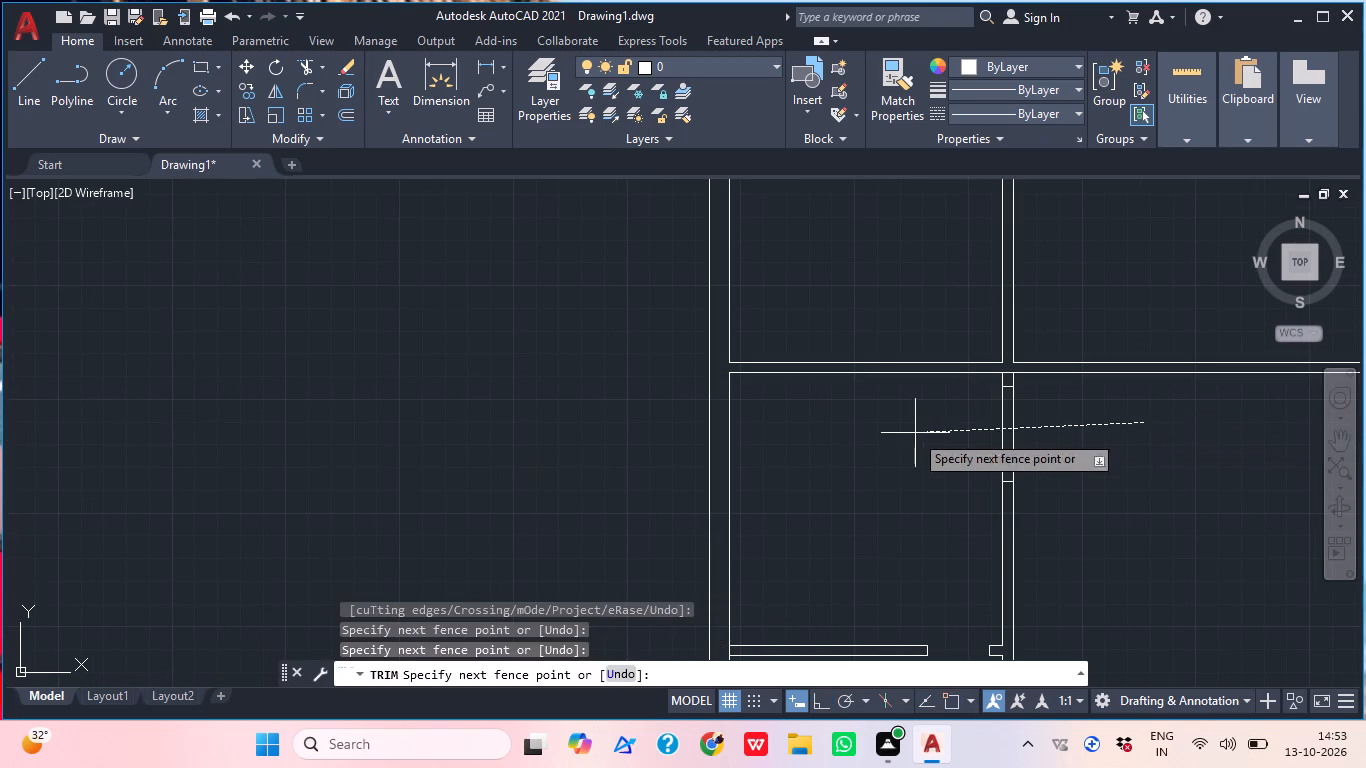
pyautogui.click(883, 440)
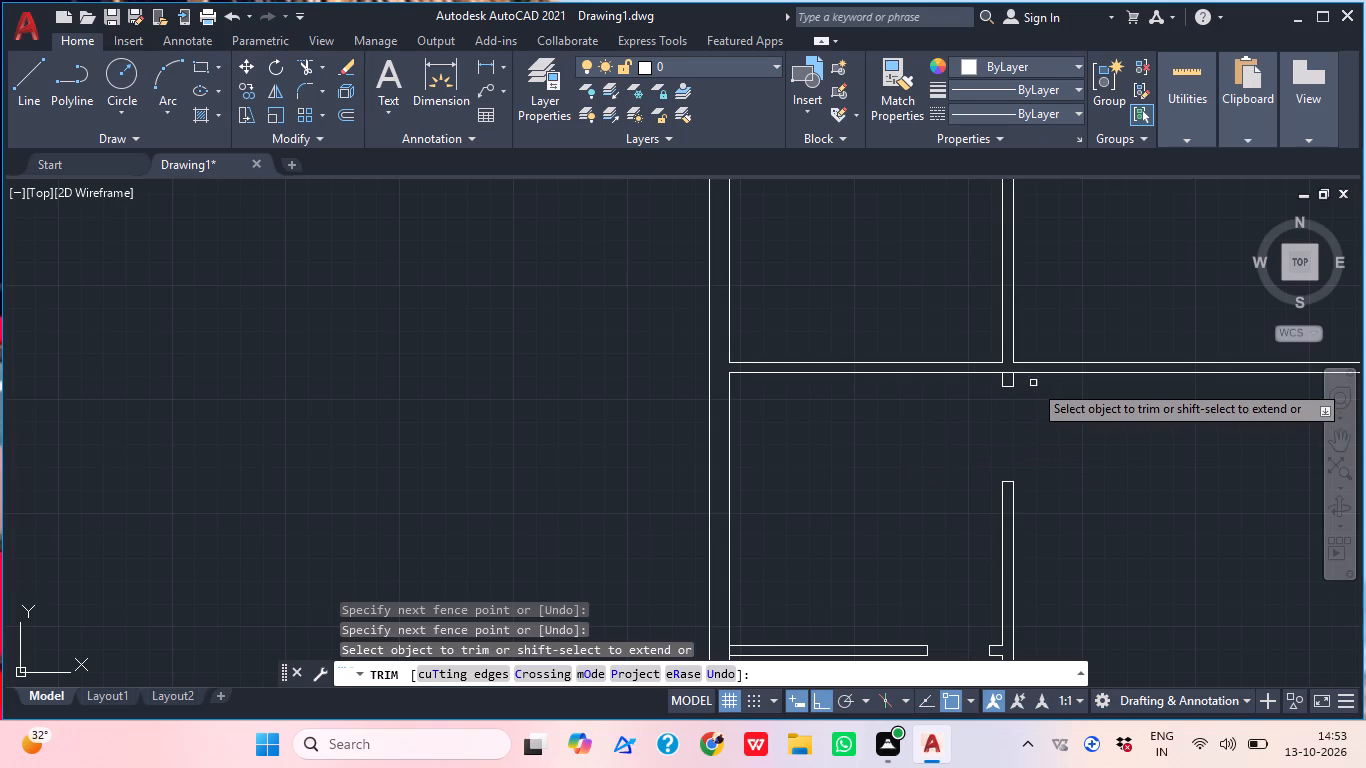
# Trim the line segment closing the top of the short wall stub so it joins the long horizontal partition openly.
pyautogui.scroll(3, 1033, 383)
pyautogui.click(927, 356)
pyautogui.click(927, 334)
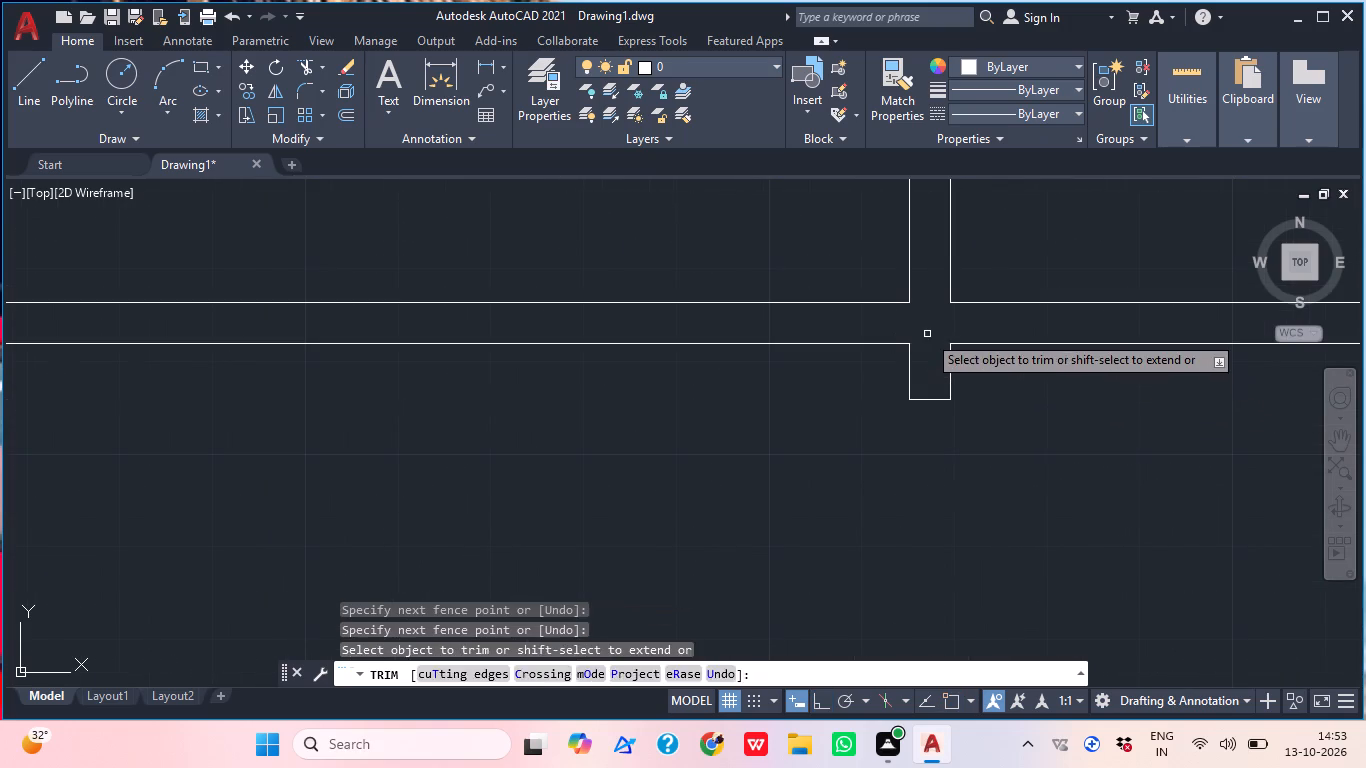
pyautogui.press('Escape')
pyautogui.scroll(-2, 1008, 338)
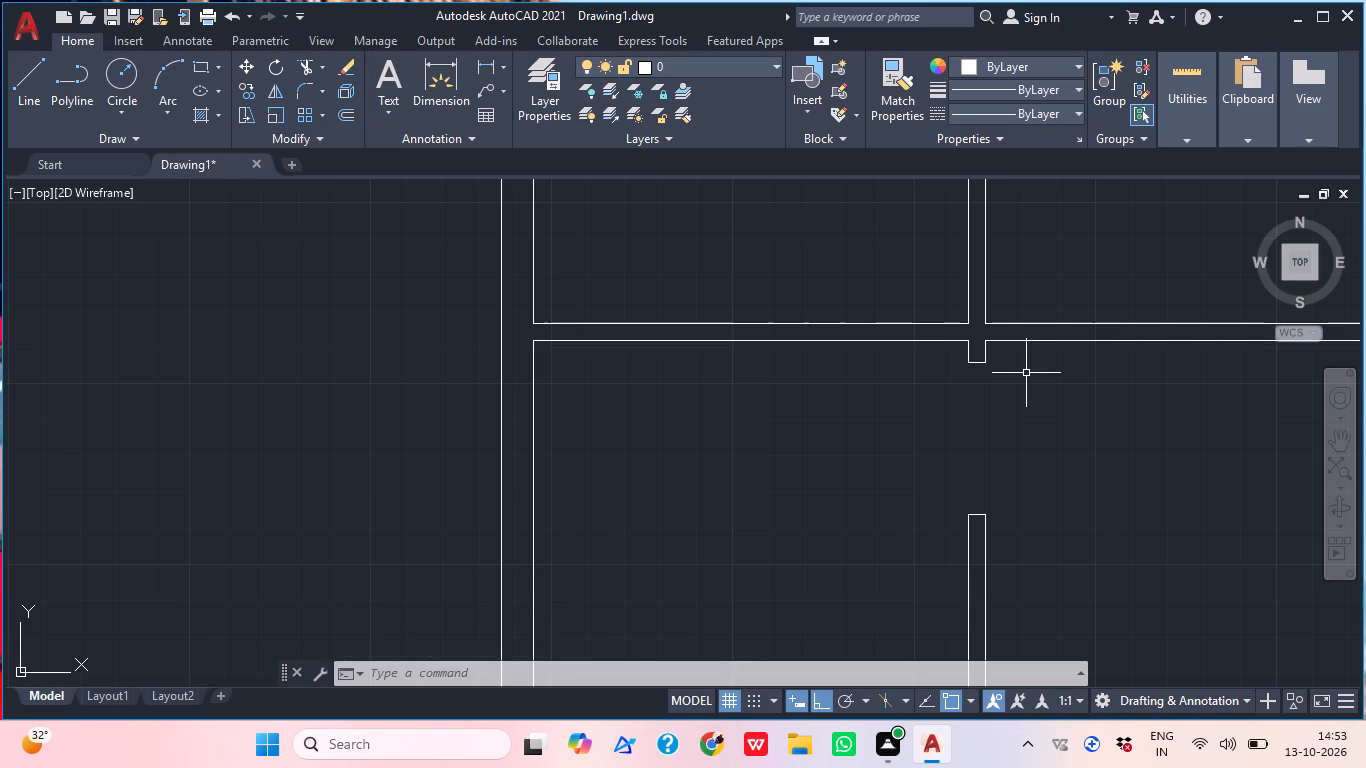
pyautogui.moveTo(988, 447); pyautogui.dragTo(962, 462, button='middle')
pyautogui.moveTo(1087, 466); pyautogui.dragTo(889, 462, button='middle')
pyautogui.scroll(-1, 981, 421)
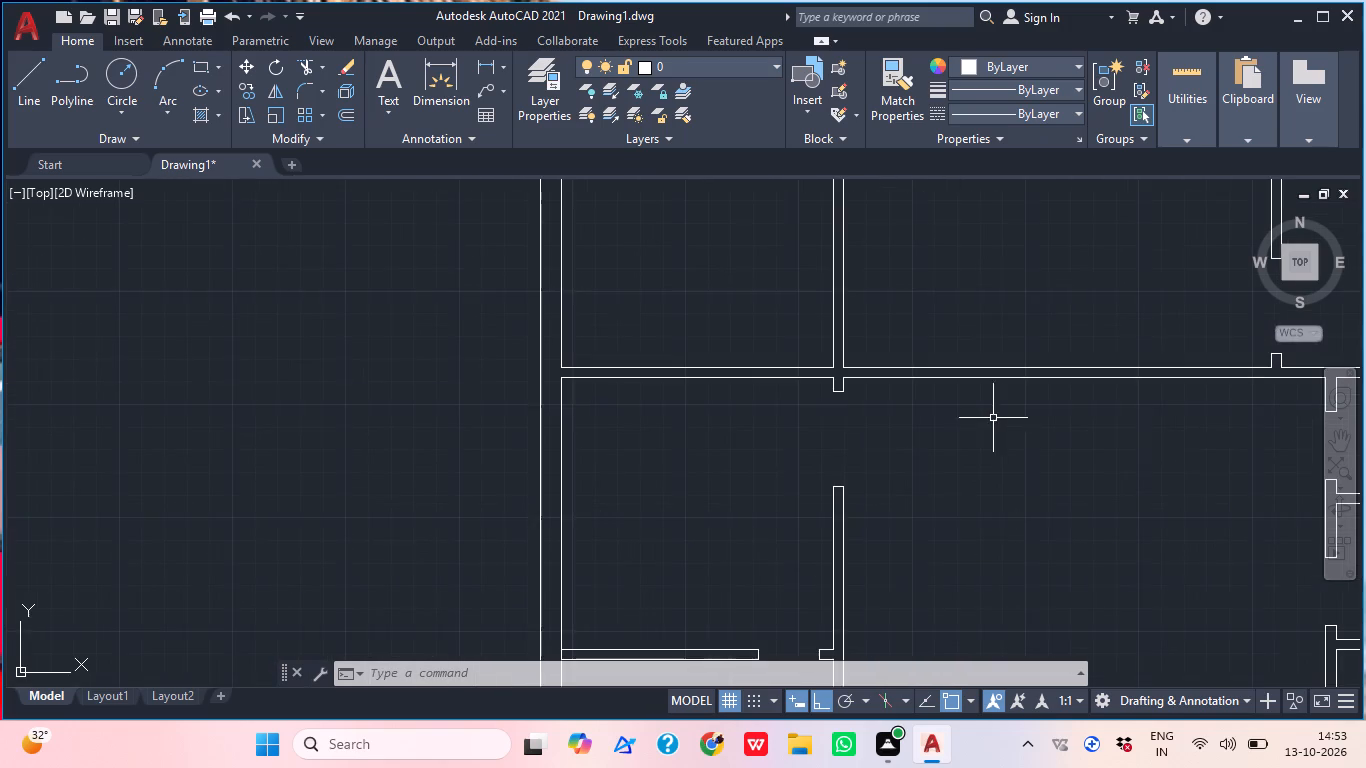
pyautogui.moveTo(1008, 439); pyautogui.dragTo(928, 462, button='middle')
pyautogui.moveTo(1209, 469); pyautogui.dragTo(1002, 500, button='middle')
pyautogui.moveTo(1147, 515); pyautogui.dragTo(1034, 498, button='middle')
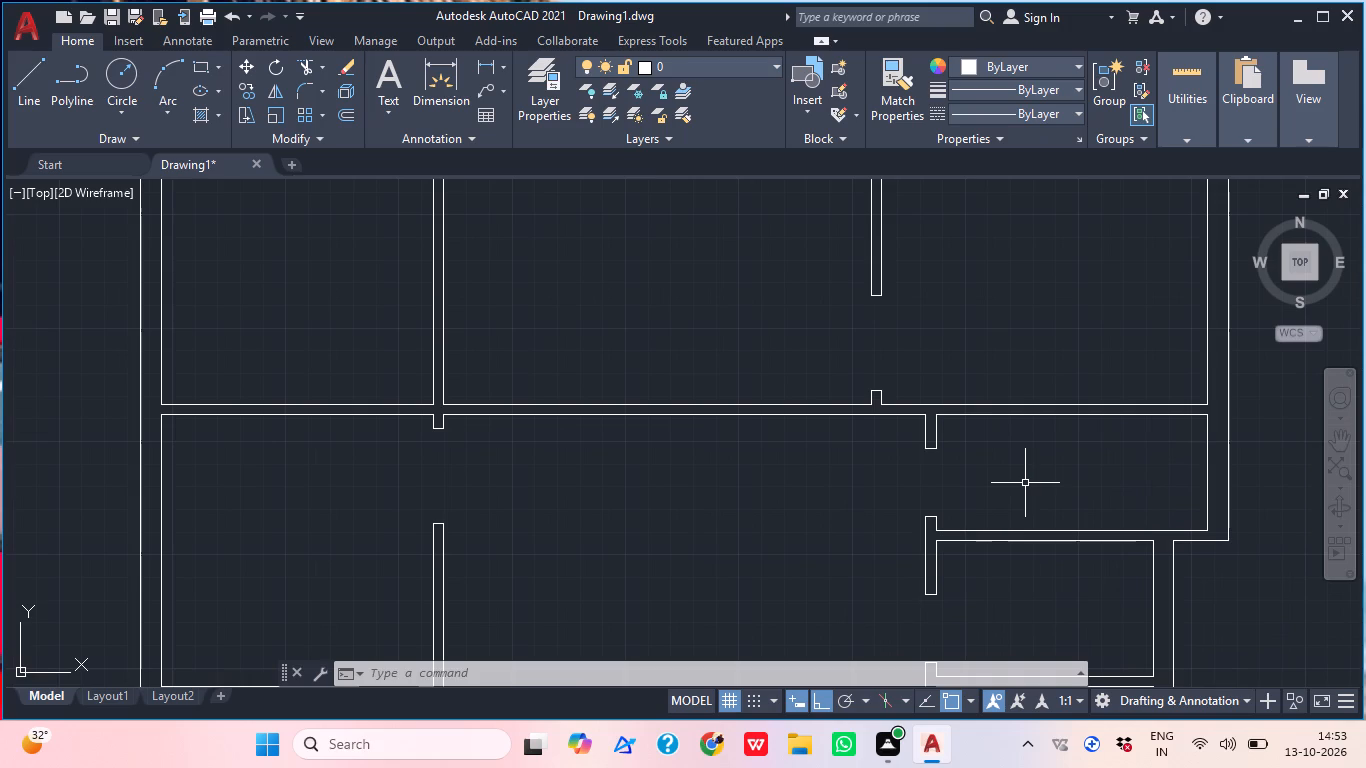
# At the lower-left room's corner, extend the short stub's top face and the horizontal partition's lower face across the vertical partition.
pyautogui.scroll(-1, 1021, 476)
pyautogui.moveTo(1018, 497); pyautogui.dragTo(1021, 387, button='middle')
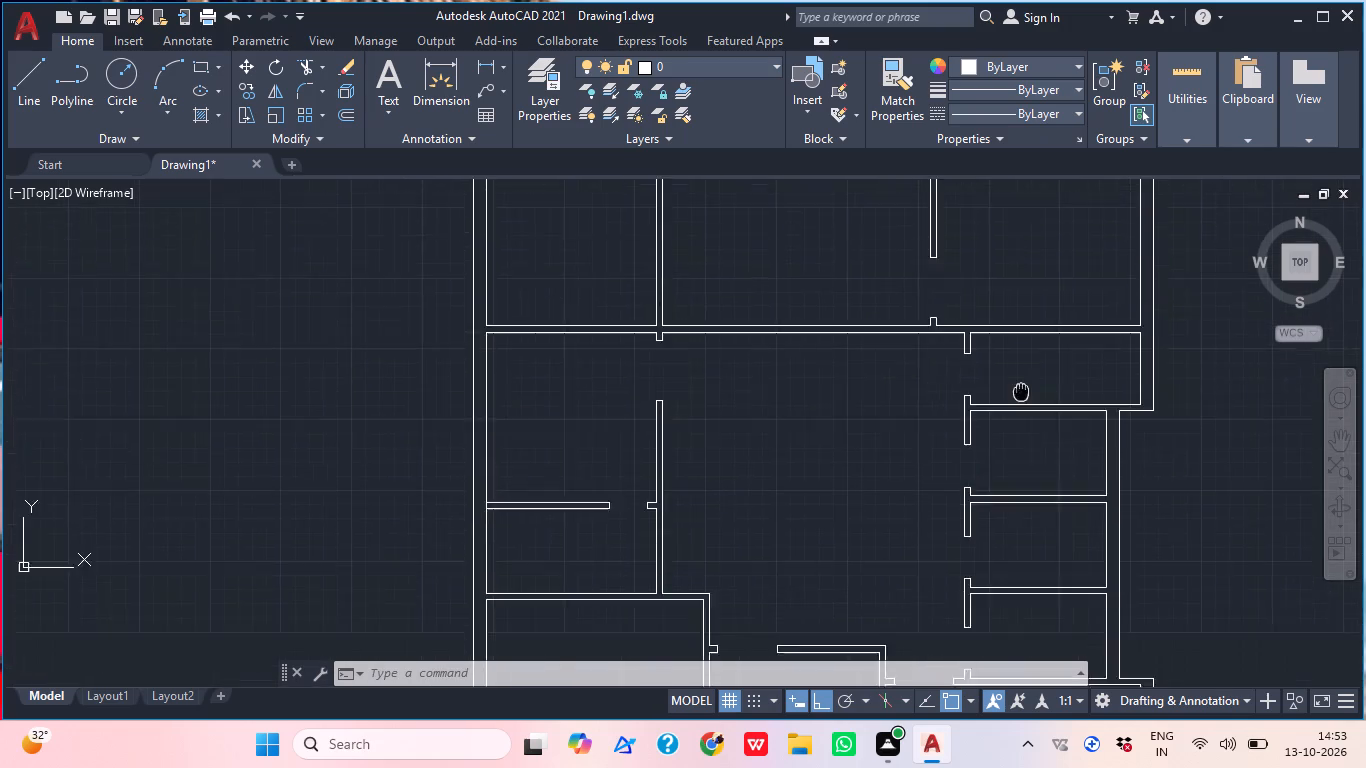
pyautogui.moveTo(1021, 387); pyautogui.dragTo(1015, 459, button='middle')
pyautogui.scroll(-1, 1021, 381)
pyautogui.moveTo(987, 429); pyautogui.dragTo(985, 478, button='middle')
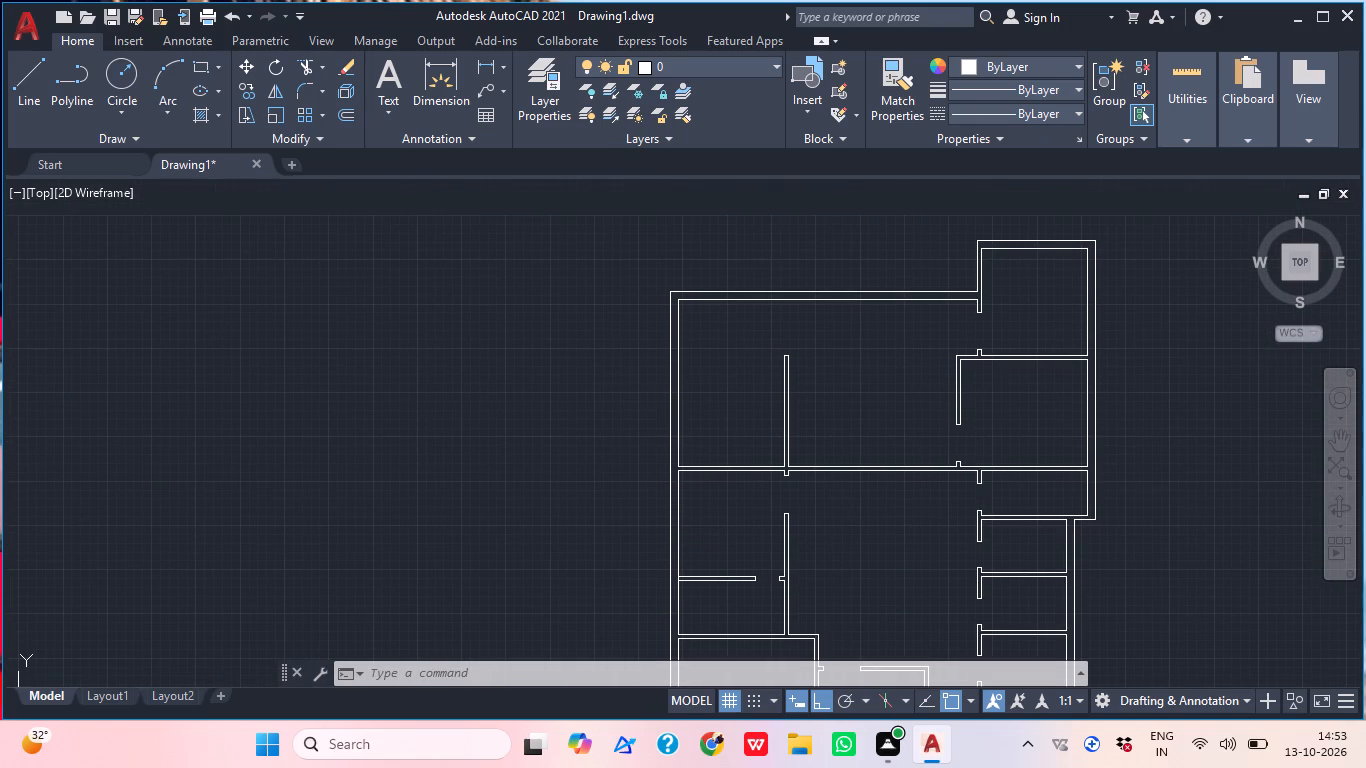
pyautogui.moveTo(819, 542); pyautogui.dragTo(815, 426, button='middle')
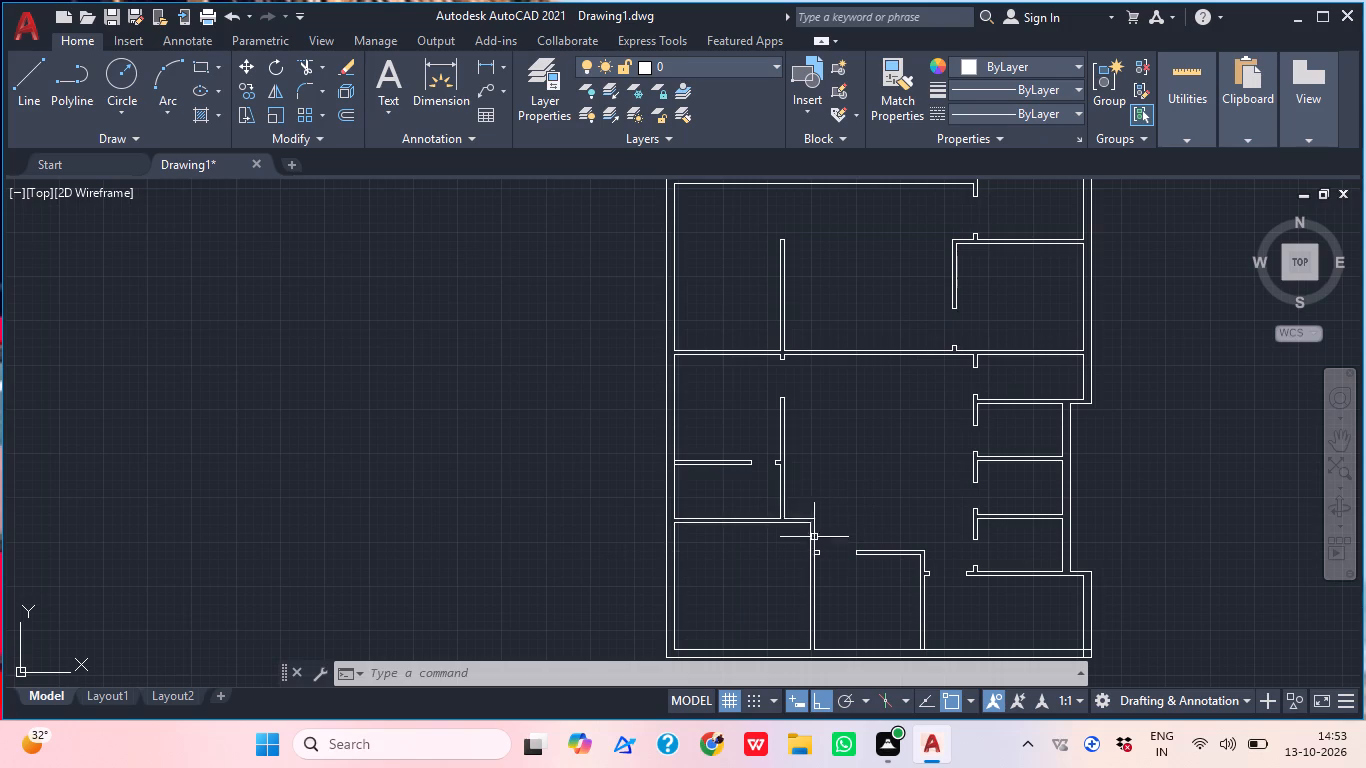
pyautogui.scroll(4, 827, 553)
pyautogui.press('e')
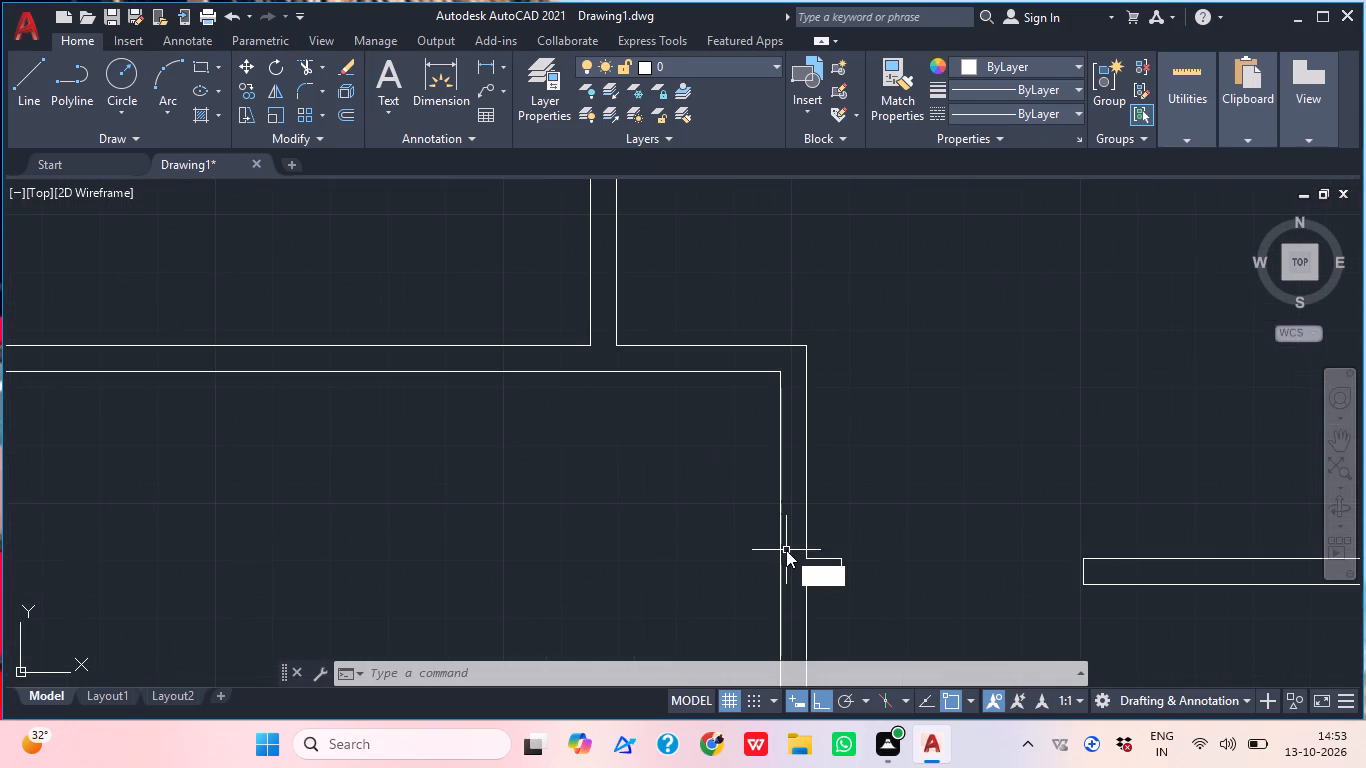
pyautogui.write('x')
pyautogui.press('space')
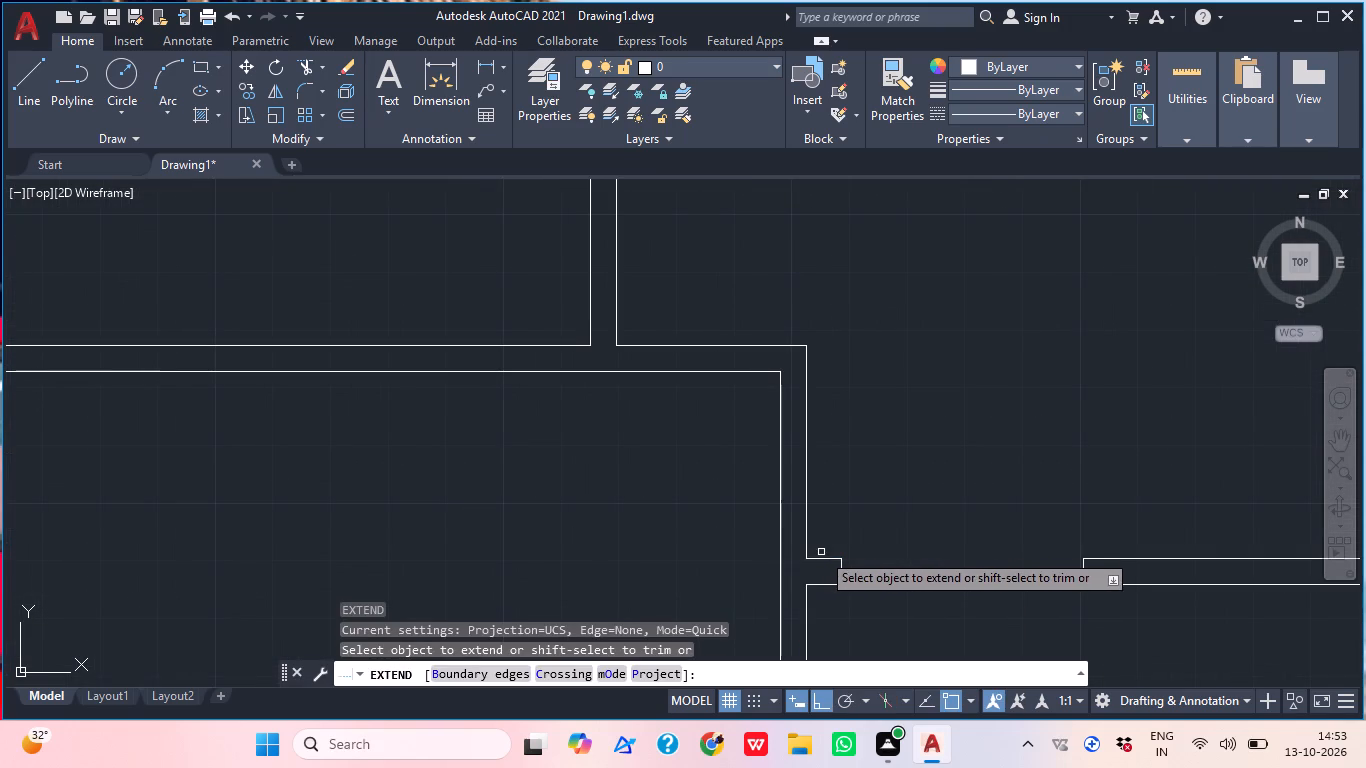
pyautogui.click(818, 558)
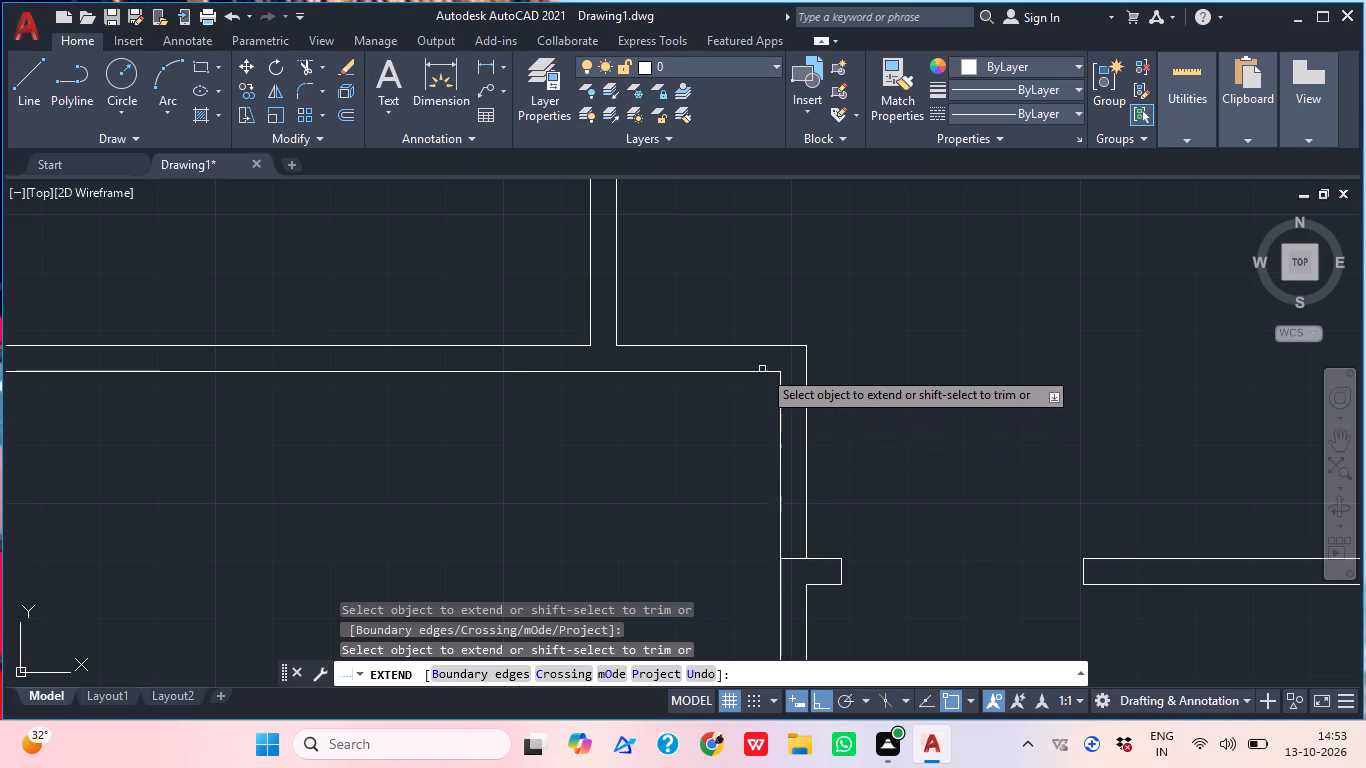
pyautogui.click(762, 369)
pyautogui.press('Escape')
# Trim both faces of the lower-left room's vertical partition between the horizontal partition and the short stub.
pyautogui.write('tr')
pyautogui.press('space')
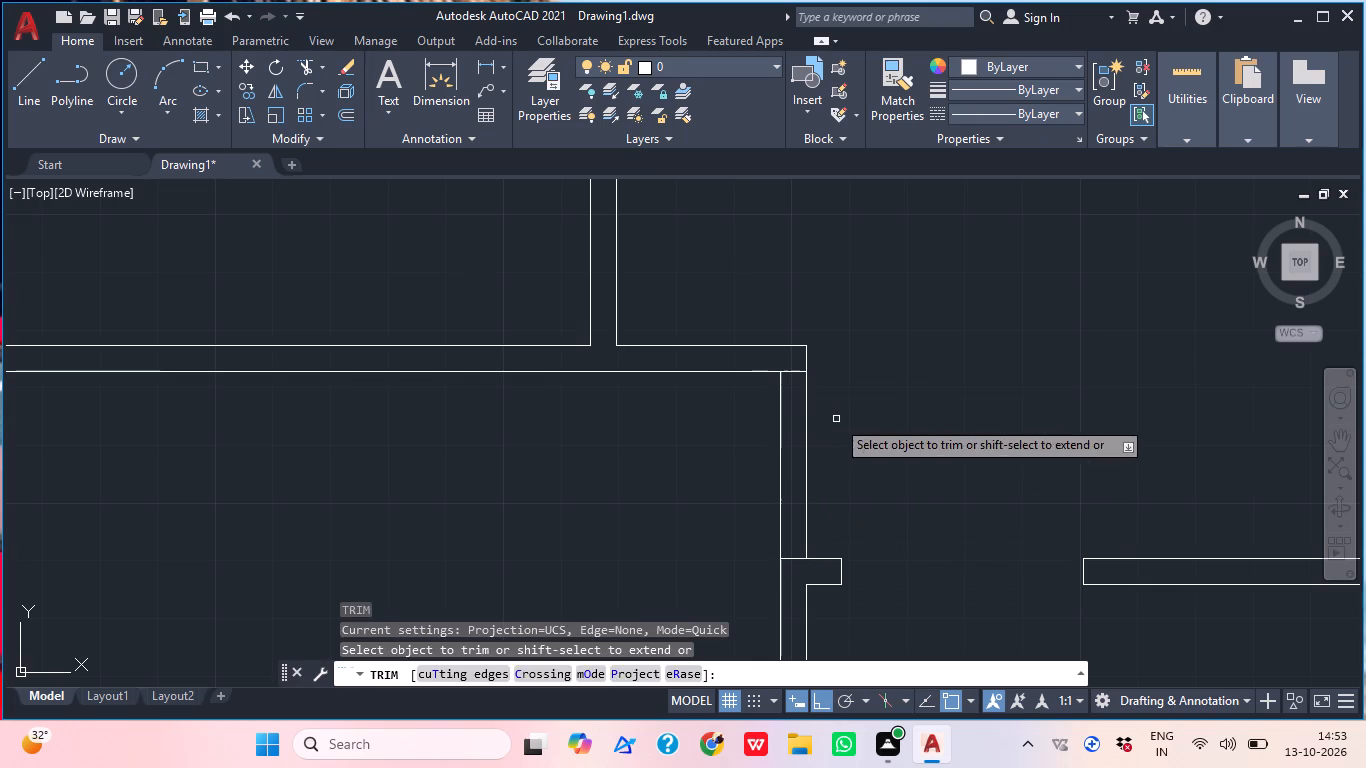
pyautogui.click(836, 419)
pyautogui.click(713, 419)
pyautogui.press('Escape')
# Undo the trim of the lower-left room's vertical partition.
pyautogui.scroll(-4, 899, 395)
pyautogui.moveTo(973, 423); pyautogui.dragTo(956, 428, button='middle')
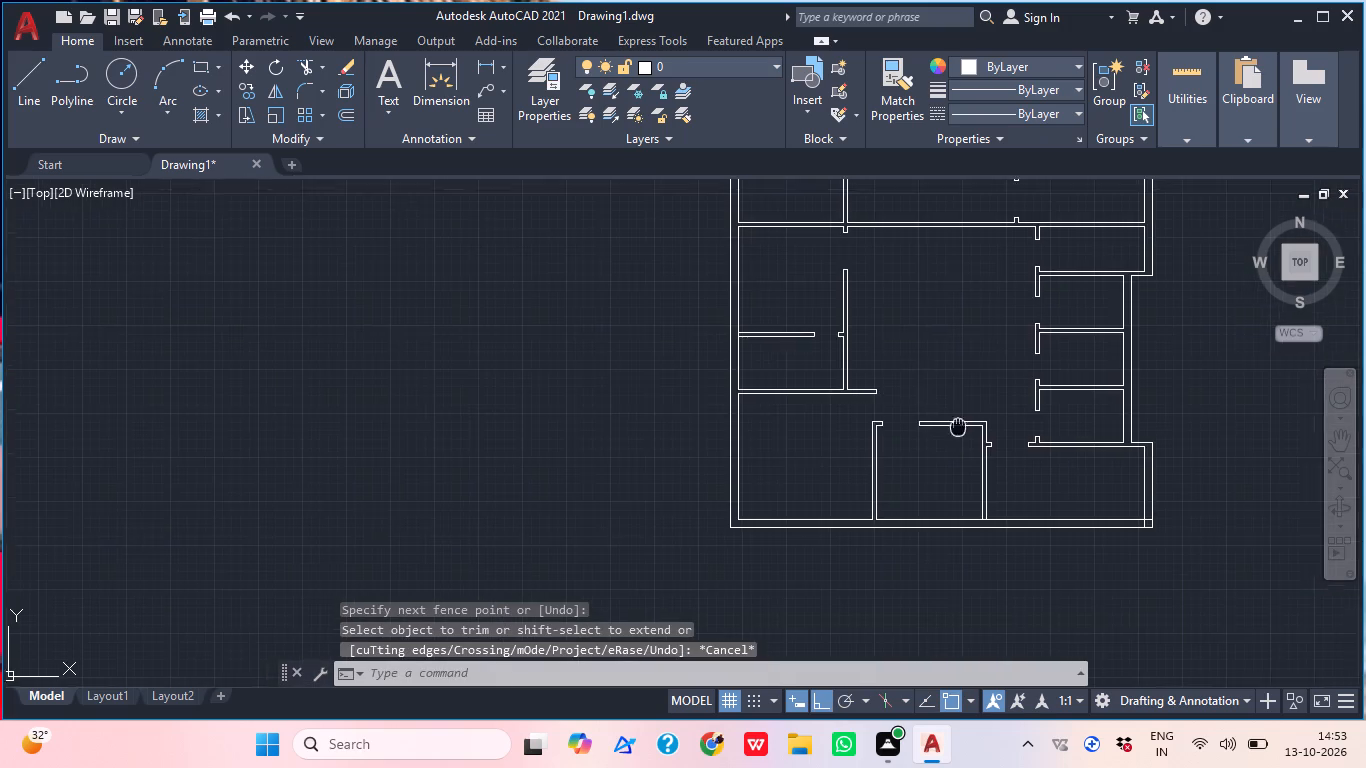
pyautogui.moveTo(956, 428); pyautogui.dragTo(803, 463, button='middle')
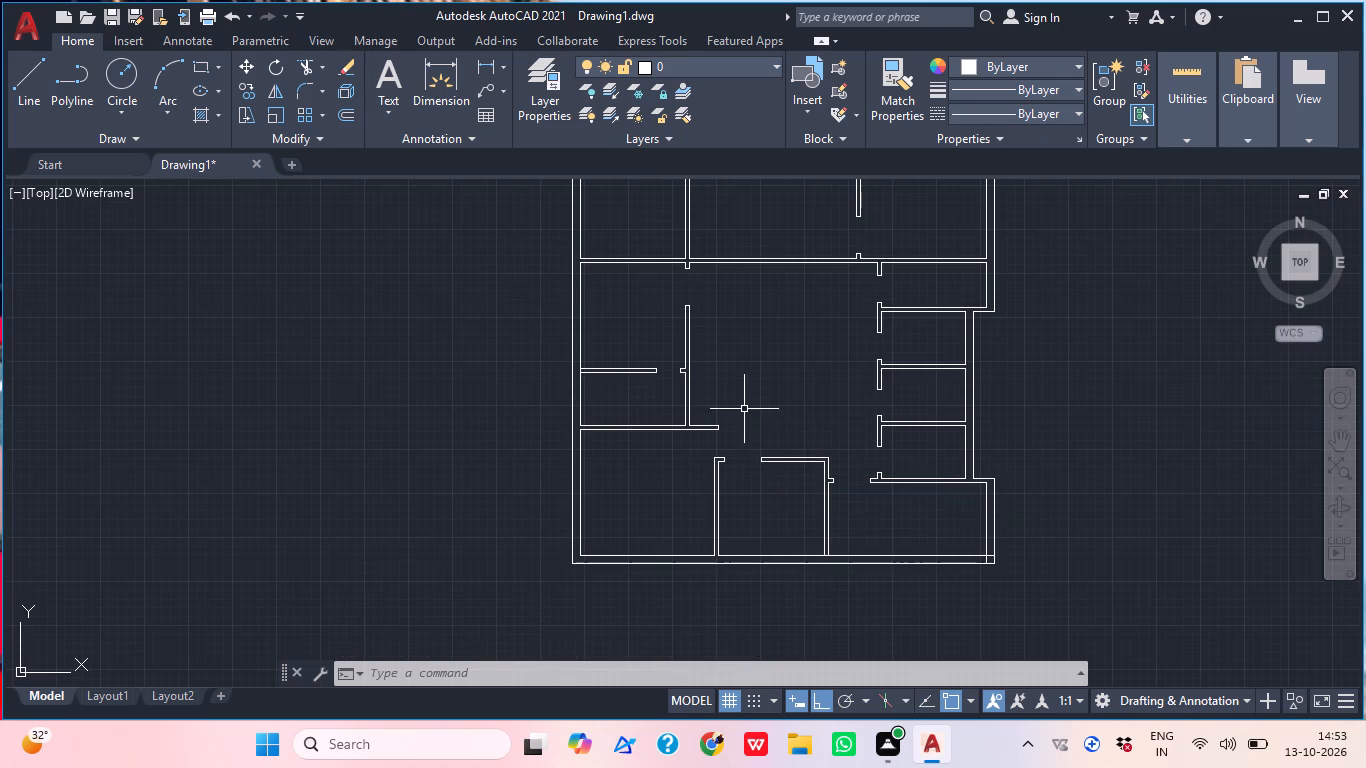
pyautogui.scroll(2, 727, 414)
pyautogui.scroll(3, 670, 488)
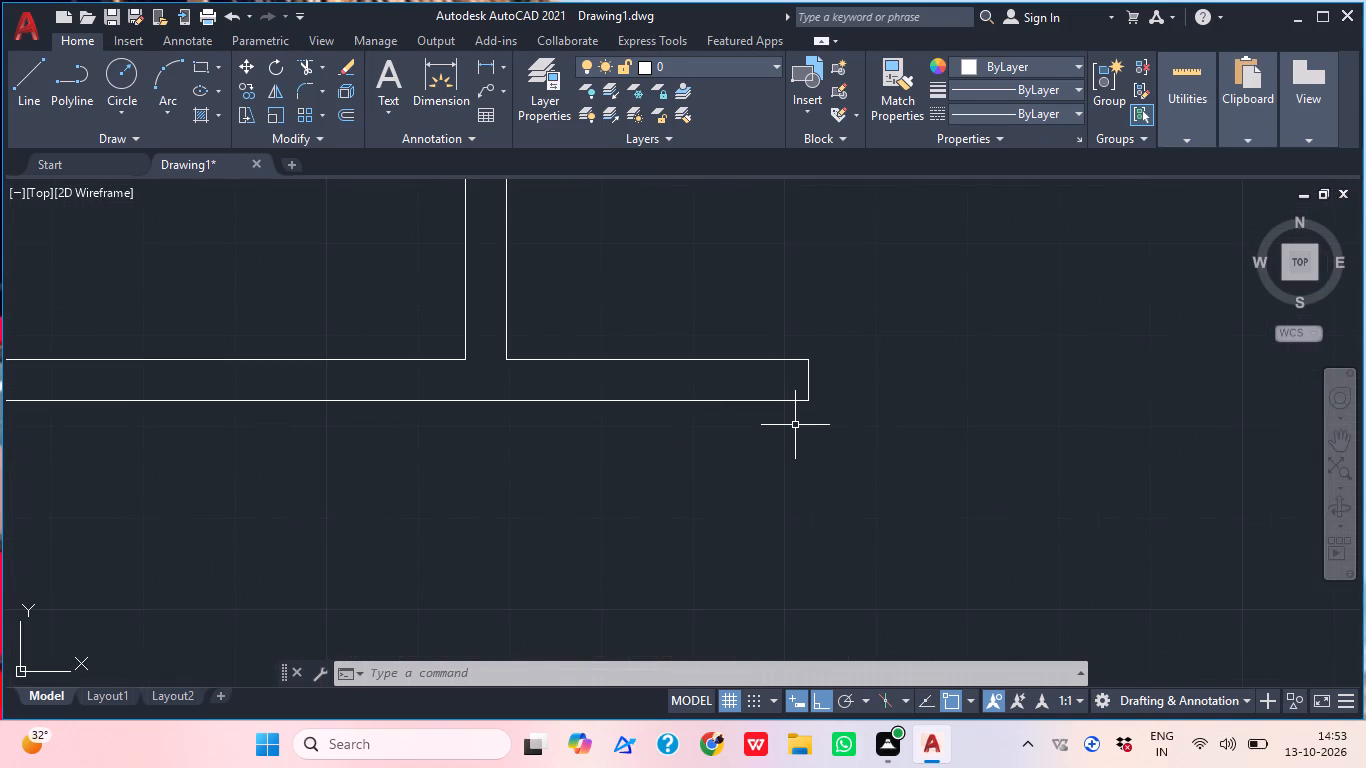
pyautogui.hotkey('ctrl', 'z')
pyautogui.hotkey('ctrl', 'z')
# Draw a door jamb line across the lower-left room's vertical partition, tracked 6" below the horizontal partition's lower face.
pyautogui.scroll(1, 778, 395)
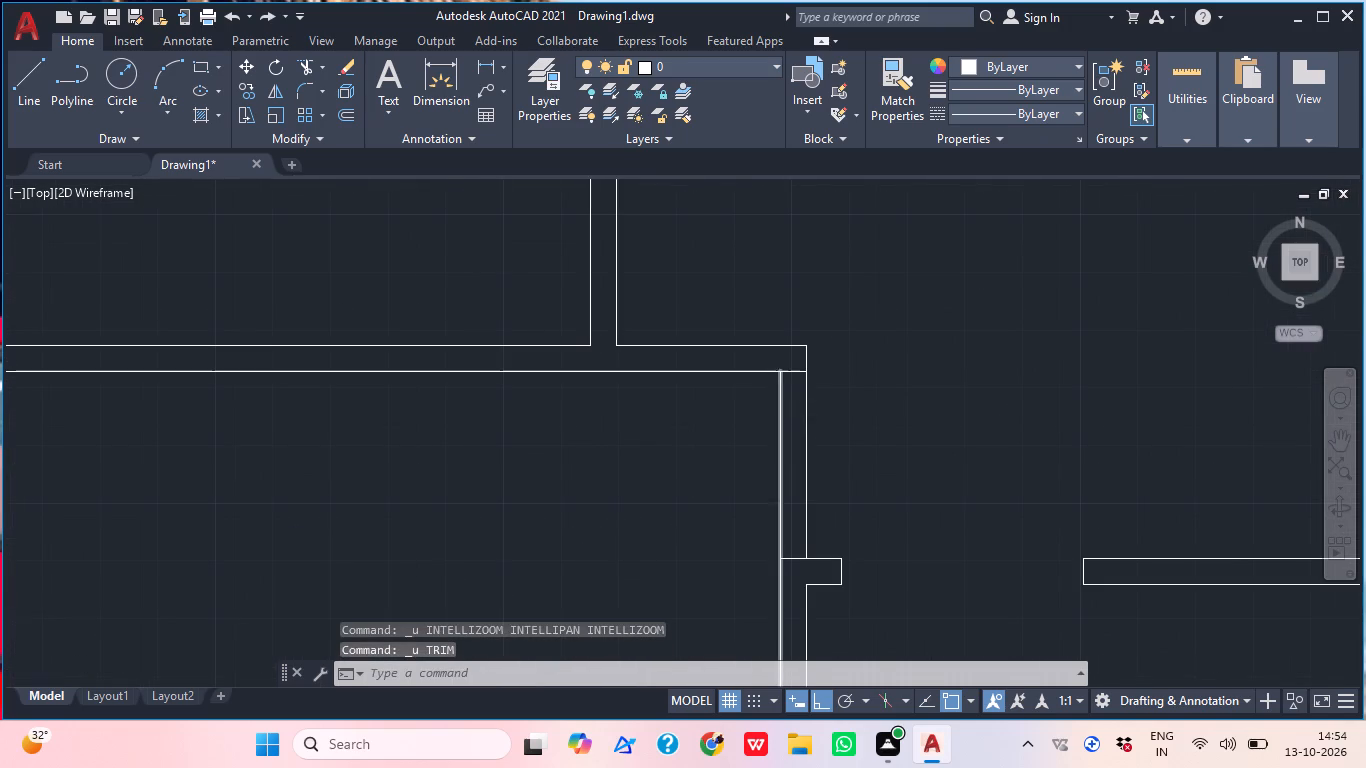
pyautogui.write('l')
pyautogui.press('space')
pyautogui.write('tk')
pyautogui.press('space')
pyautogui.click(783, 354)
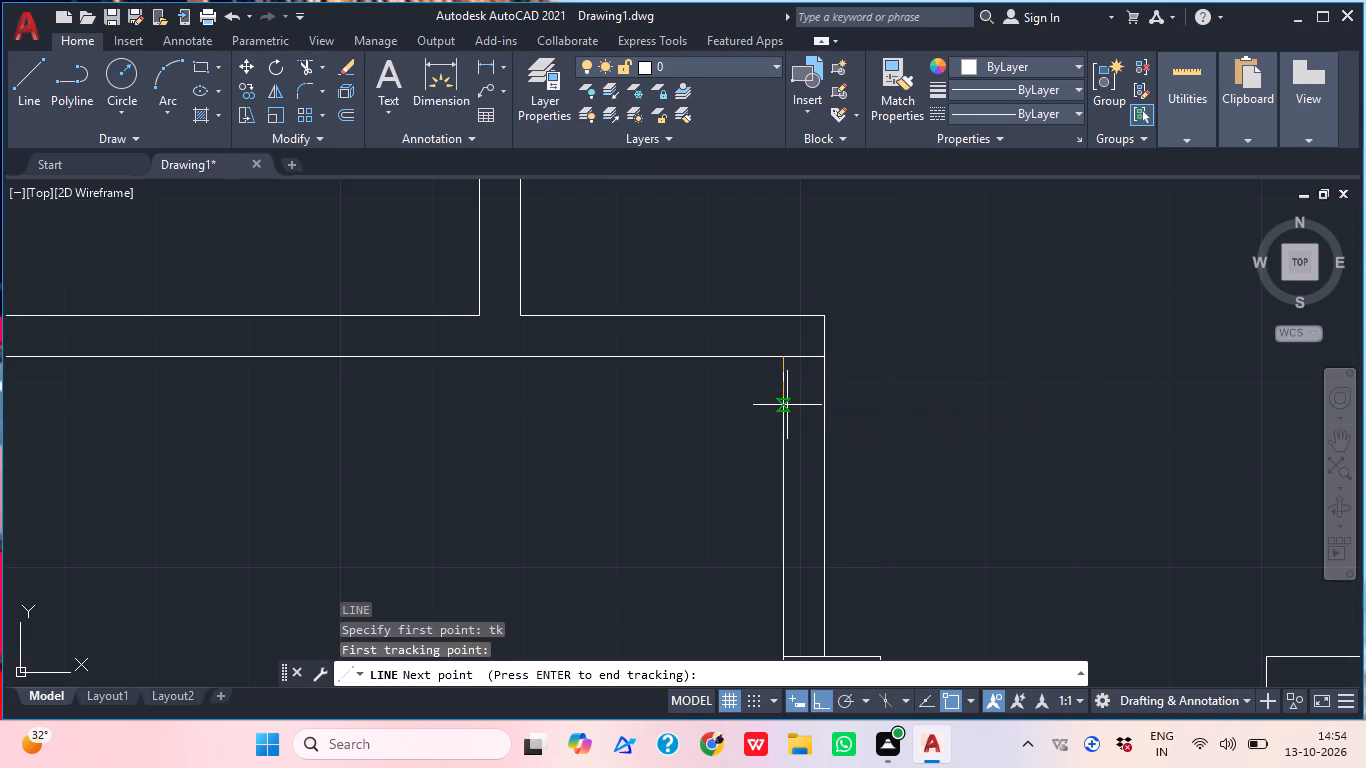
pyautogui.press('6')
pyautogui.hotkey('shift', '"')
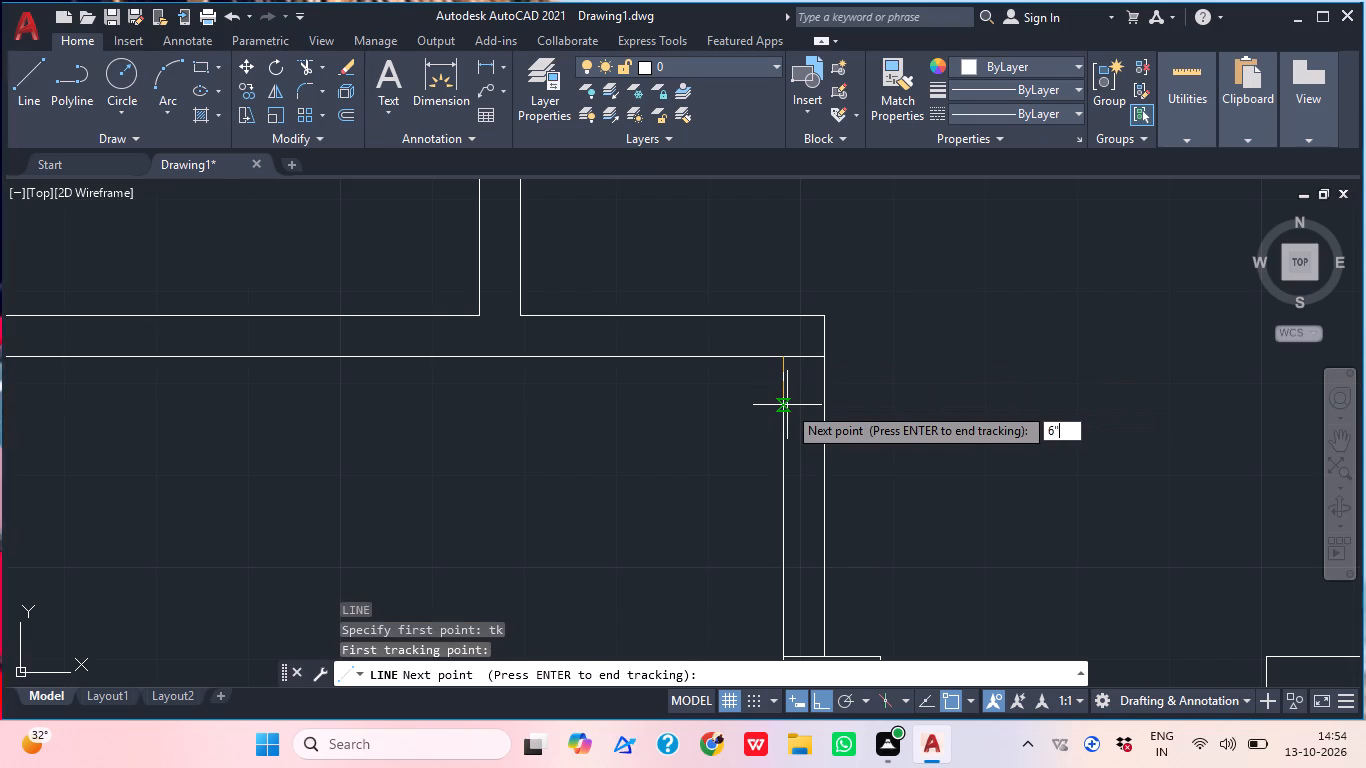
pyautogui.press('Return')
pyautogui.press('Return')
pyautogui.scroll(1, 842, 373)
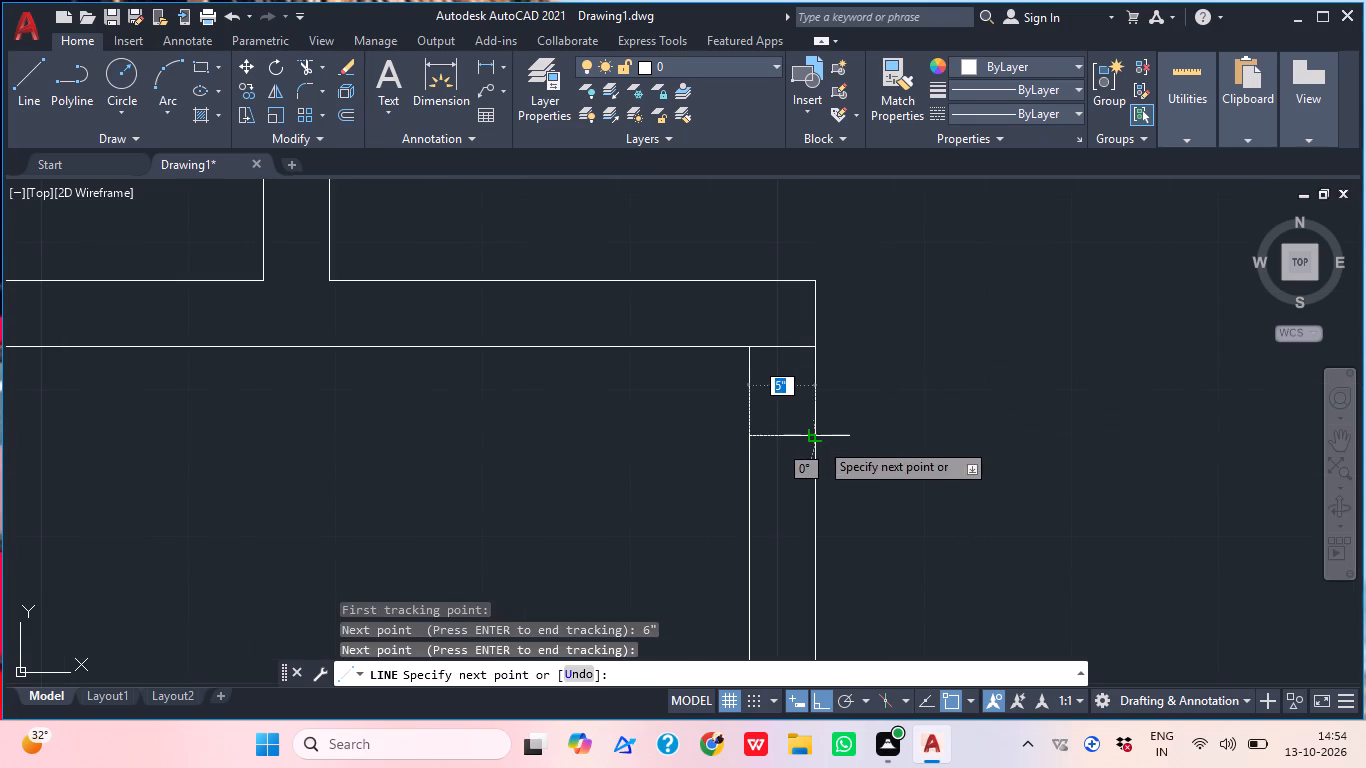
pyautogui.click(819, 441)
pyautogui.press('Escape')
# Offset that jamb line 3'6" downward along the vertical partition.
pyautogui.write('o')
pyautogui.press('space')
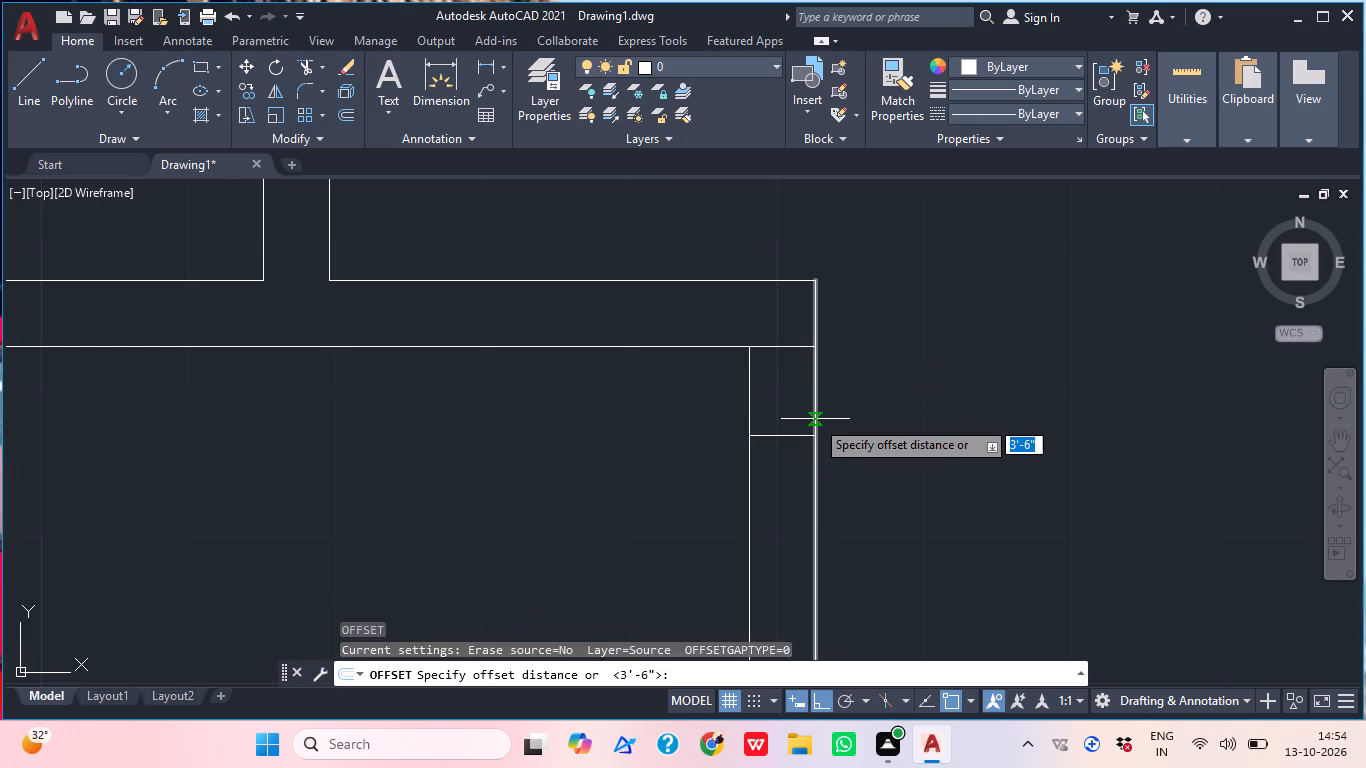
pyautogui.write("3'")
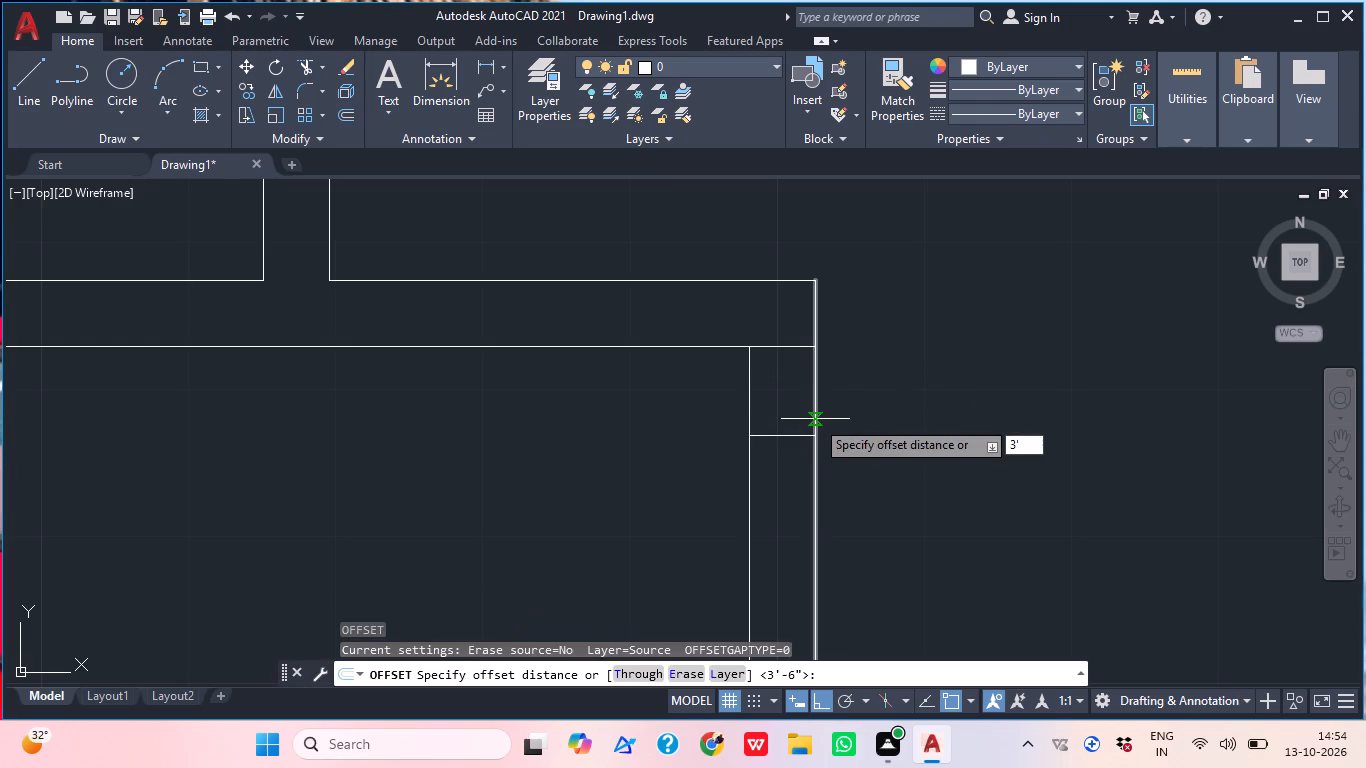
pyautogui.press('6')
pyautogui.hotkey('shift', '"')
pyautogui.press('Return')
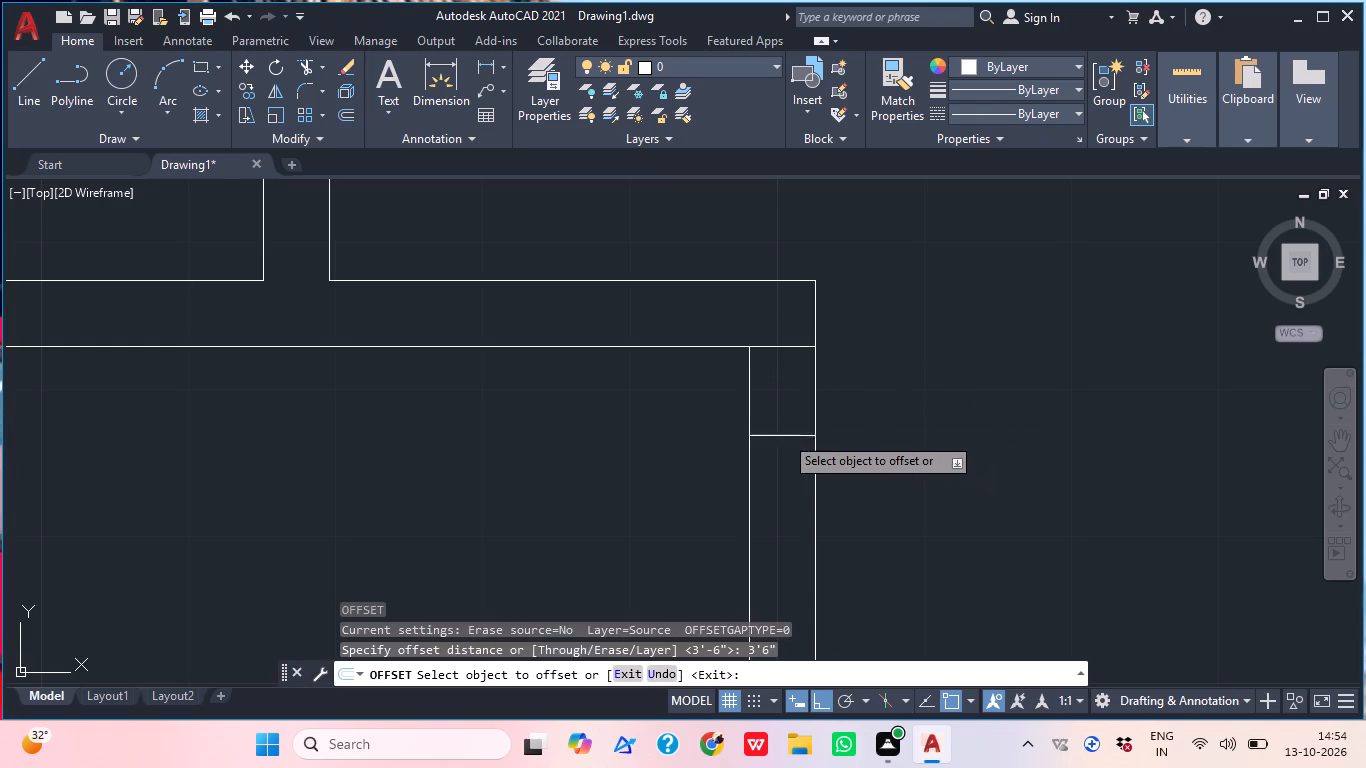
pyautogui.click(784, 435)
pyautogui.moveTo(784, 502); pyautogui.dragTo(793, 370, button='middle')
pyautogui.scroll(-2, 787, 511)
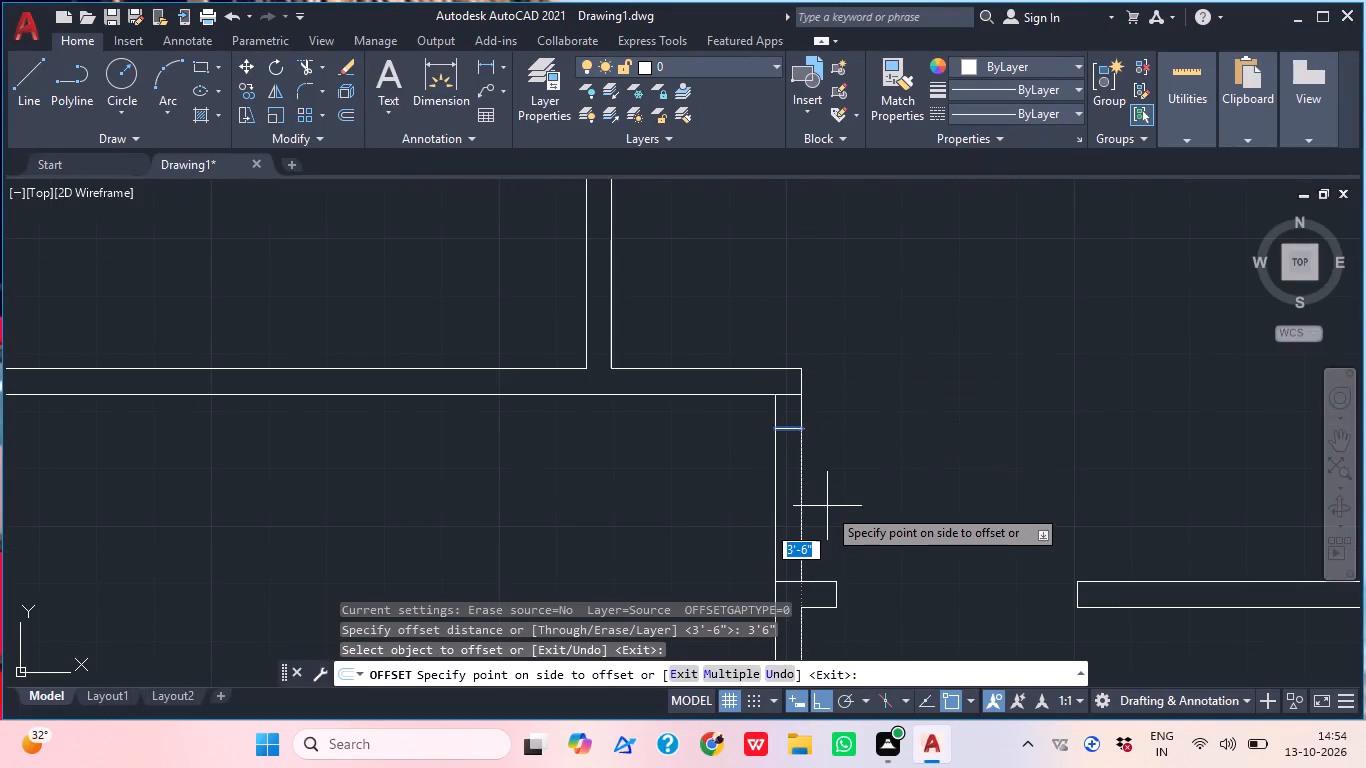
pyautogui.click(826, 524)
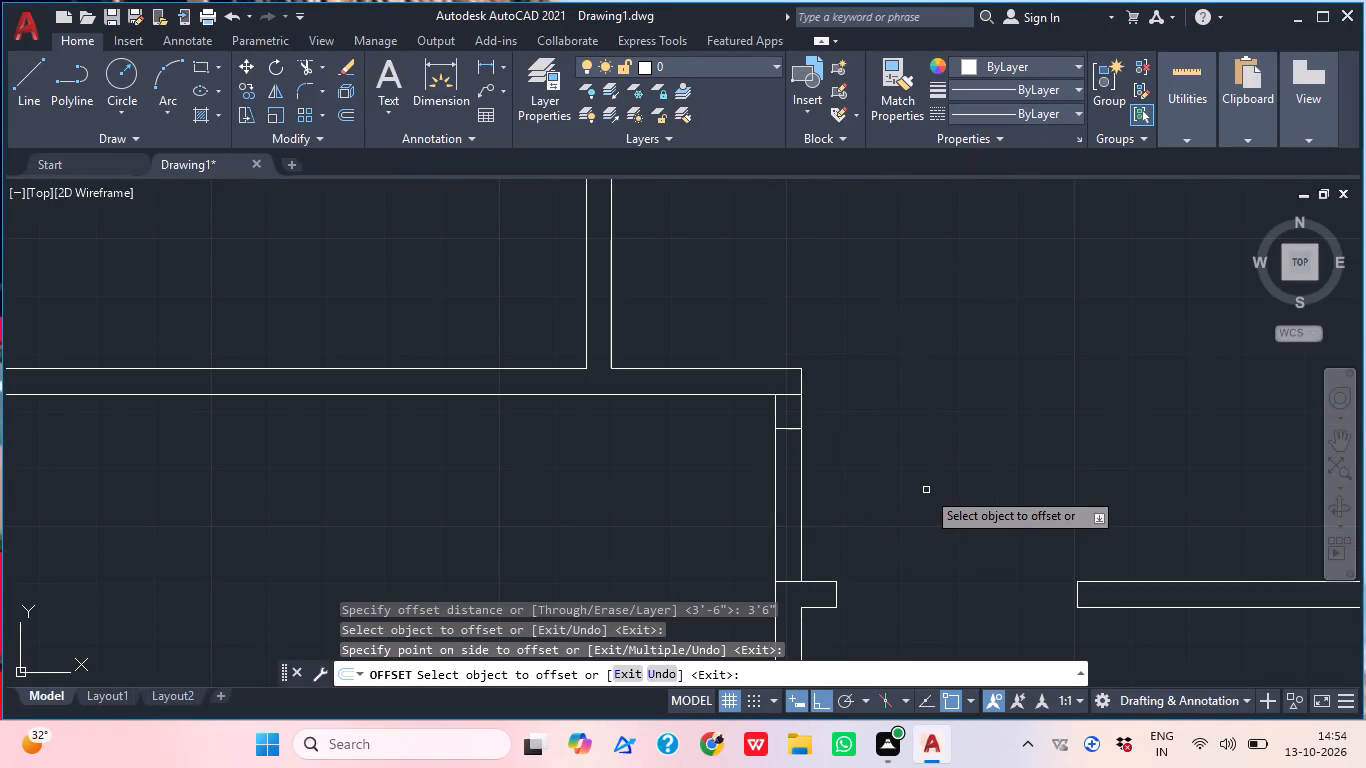
# Trim both faces of the vertical partition between the upper jamb and the short stub, plus the line closing the corner above.
pyautogui.press('Escape')
pyautogui.write('tr')
pyautogui.press('space')
pyautogui.click(926, 490)
pyautogui.click(722, 503)
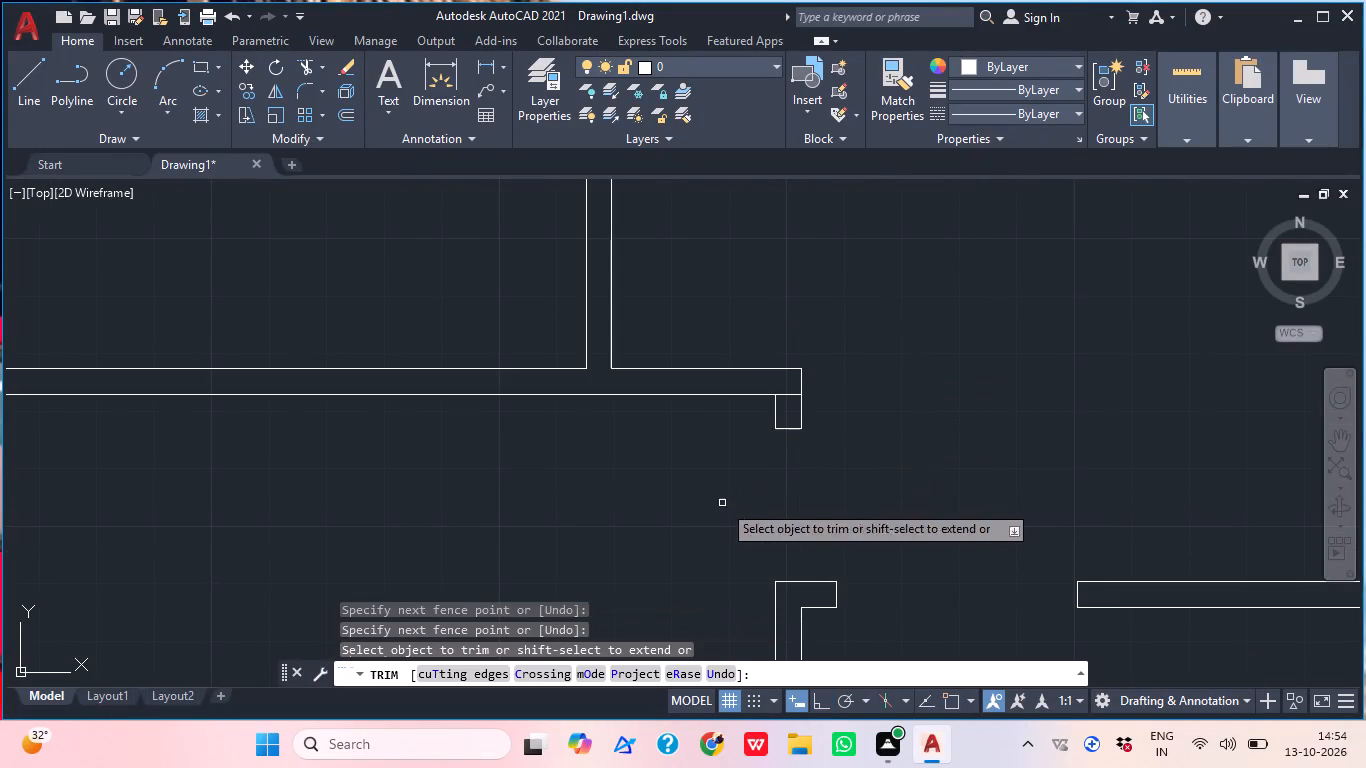
pyautogui.click(792, 394)
pyautogui.press('Escape')
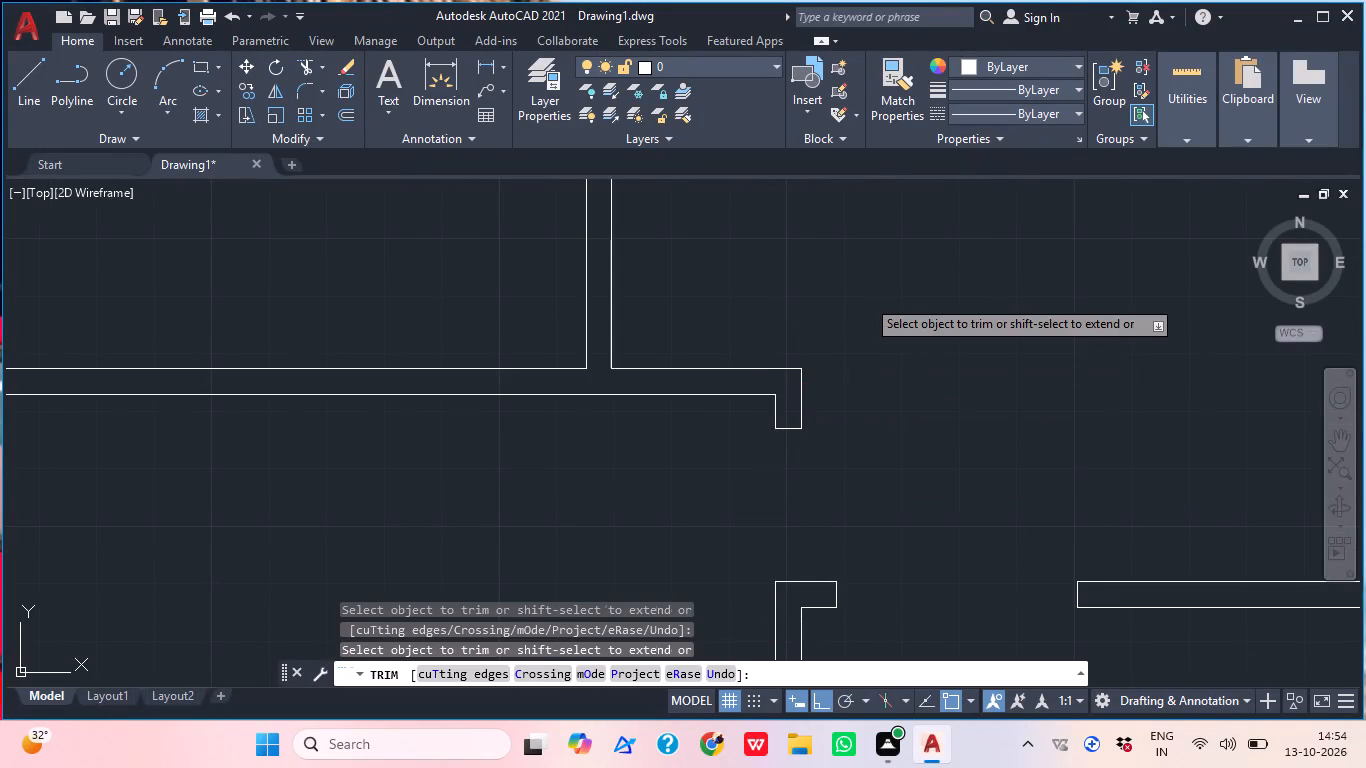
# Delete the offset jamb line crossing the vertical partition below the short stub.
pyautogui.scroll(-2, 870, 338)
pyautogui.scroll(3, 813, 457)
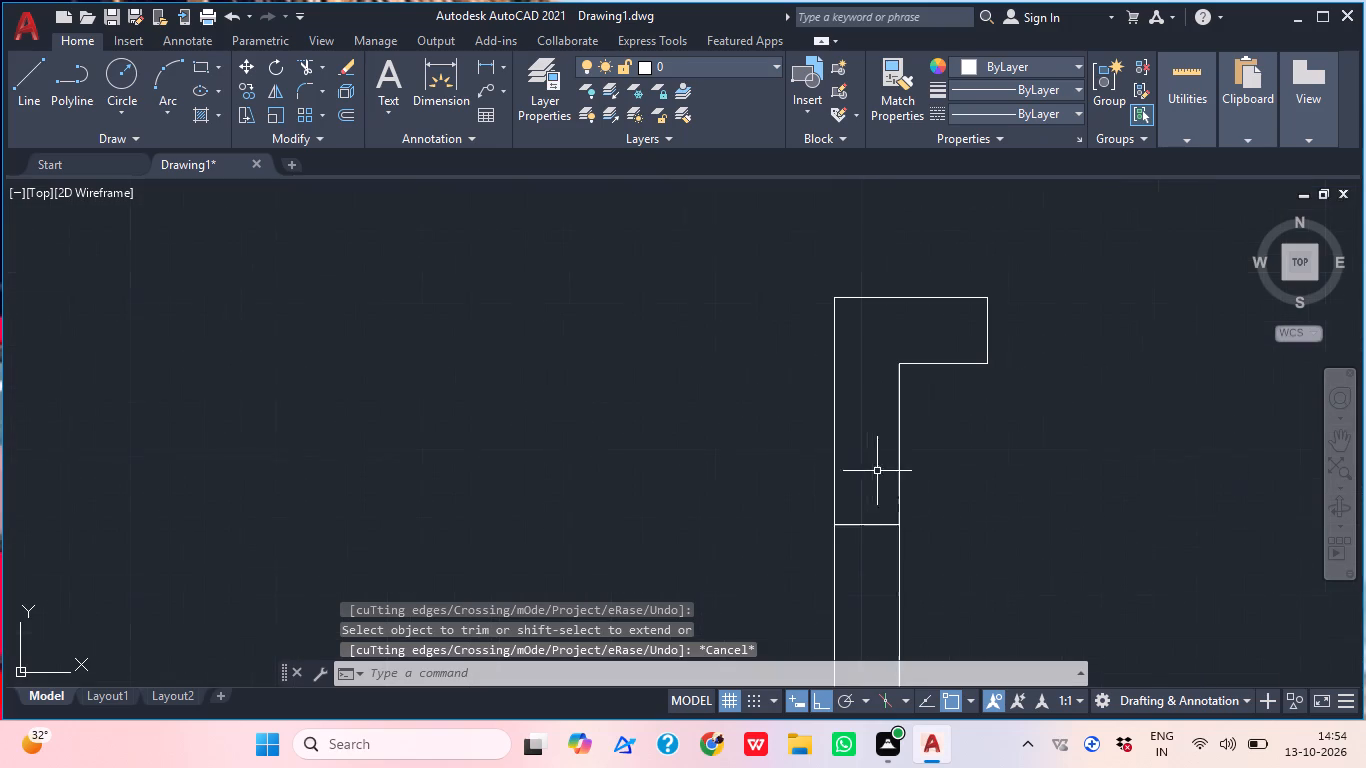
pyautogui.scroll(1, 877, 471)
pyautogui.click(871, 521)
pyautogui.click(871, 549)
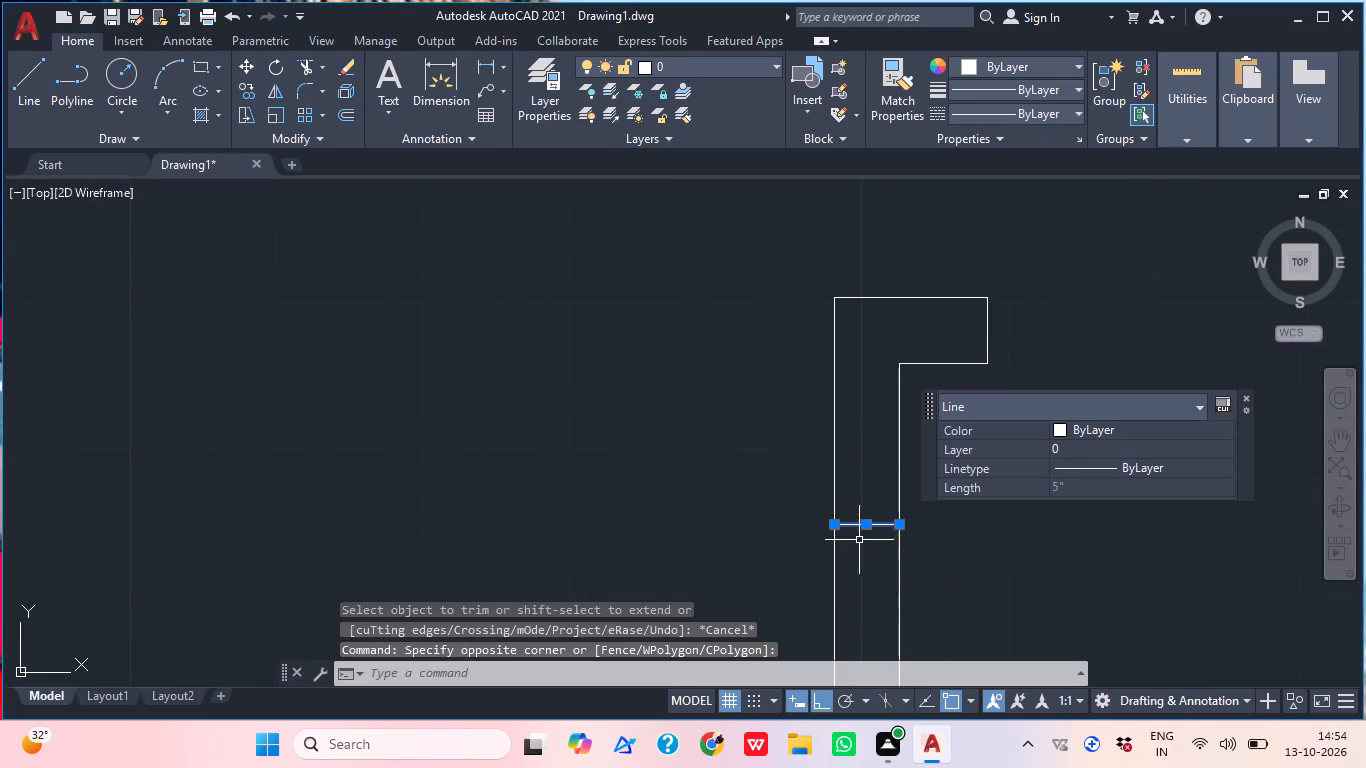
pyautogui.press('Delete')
# Extend the horizontal partition's lower face across the 6" corner return to the partition's end line.
pyautogui.scroll(-2, 846, 388)
pyautogui.moveTo(873, 374); pyautogui.dragTo(820, 558, button='middle')
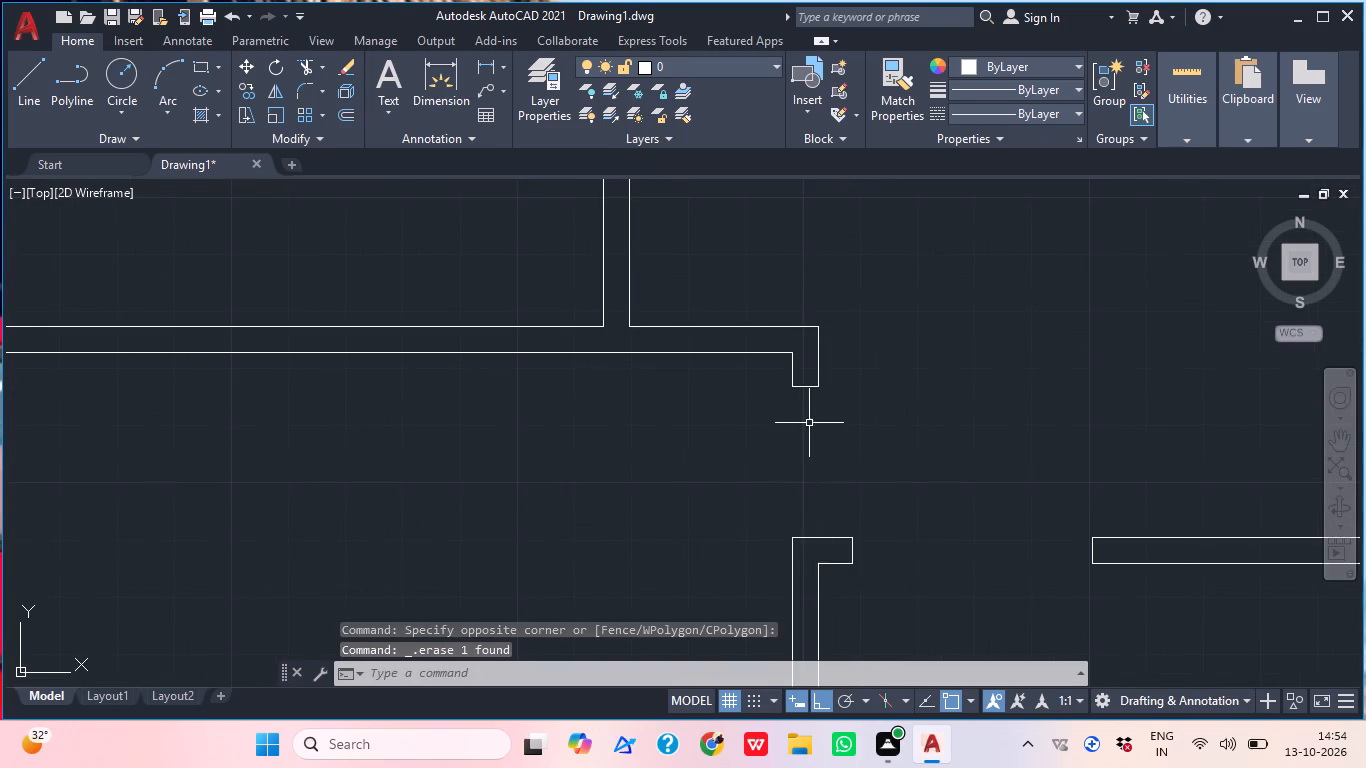
pyautogui.scroll(2, 809, 420)
pyautogui.scroll(-2, 809, 420)
pyautogui.moveTo(809, 434); pyautogui.dragTo(815, 487, button='middle')
pyautogui.scroll(-1, 810, 447)
pyautogui.scroll(1, 815, 487)
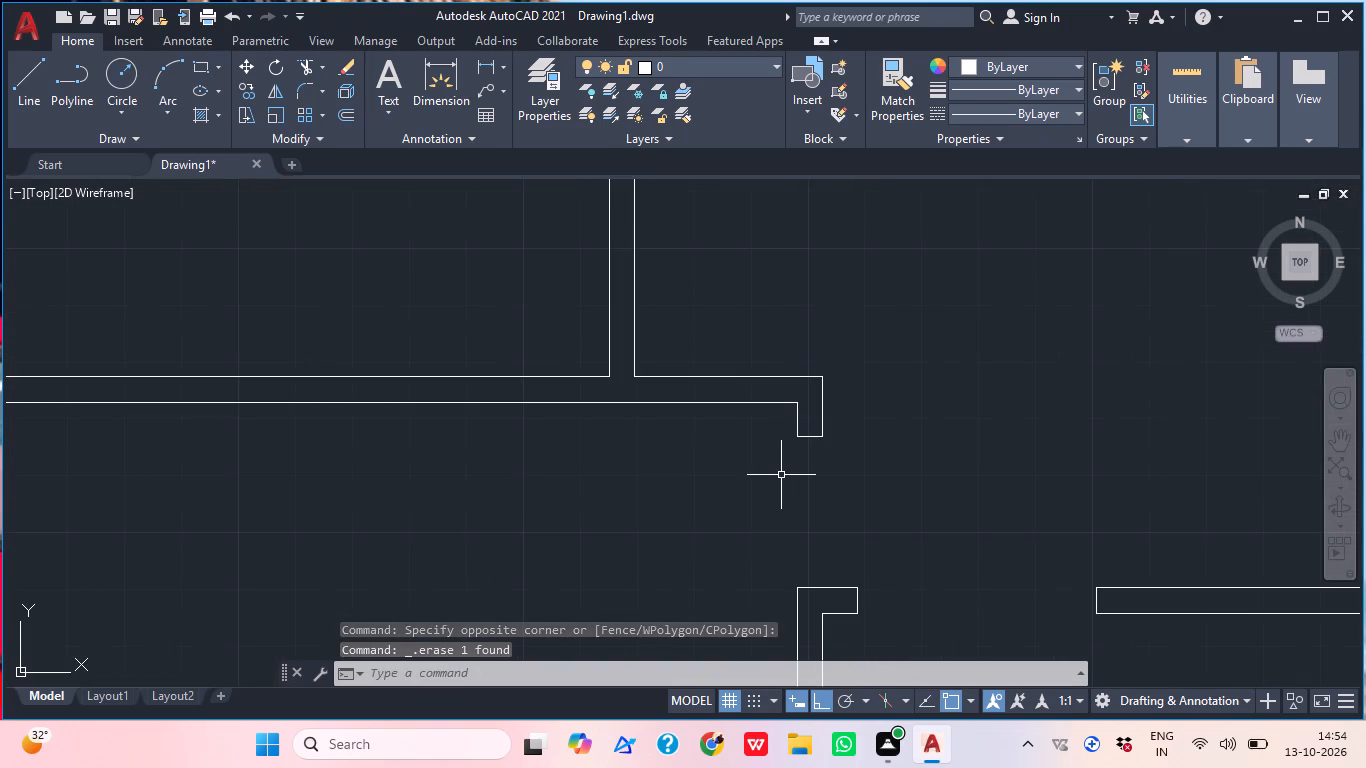
pyautogui.write('ex')
pyautogui.press('space')
pyautogui.click(777, 409)
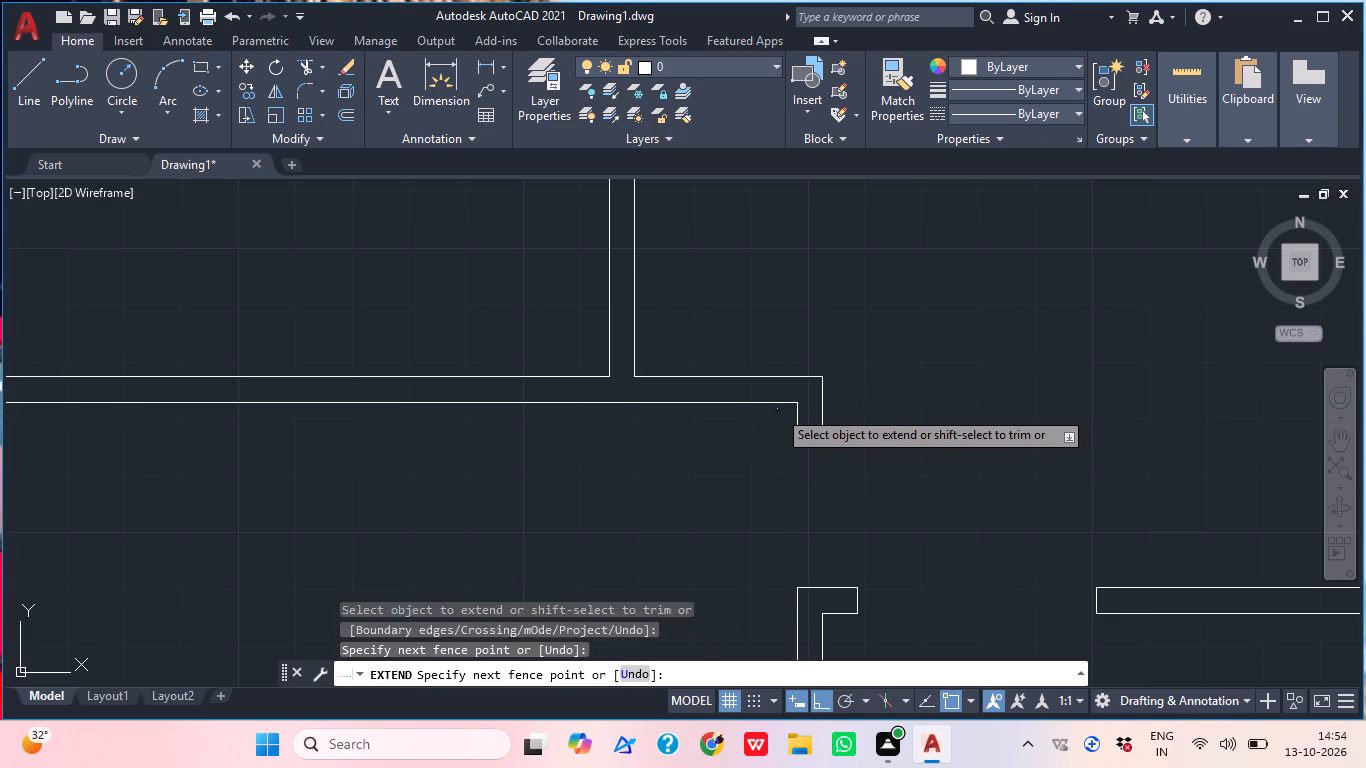
pyautogui.click(775, 369)
pyautogui.press('Escape')
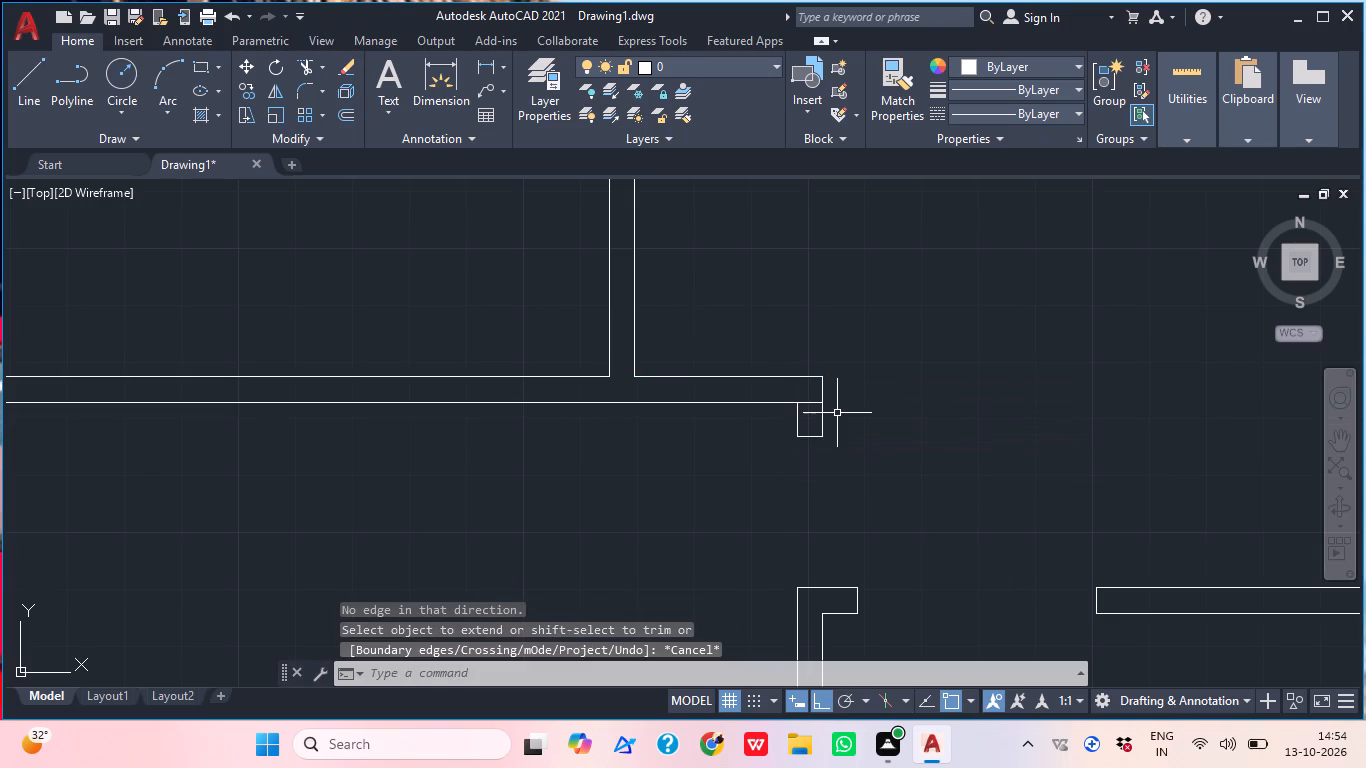
# Trim away the 6" return below the horizontal partition so the partition ends square at the opening.
pyautogui.write('tr')
pyautogui.press('space')
pyautogui.click(815, 451)
pyautogui.click(832, 408)
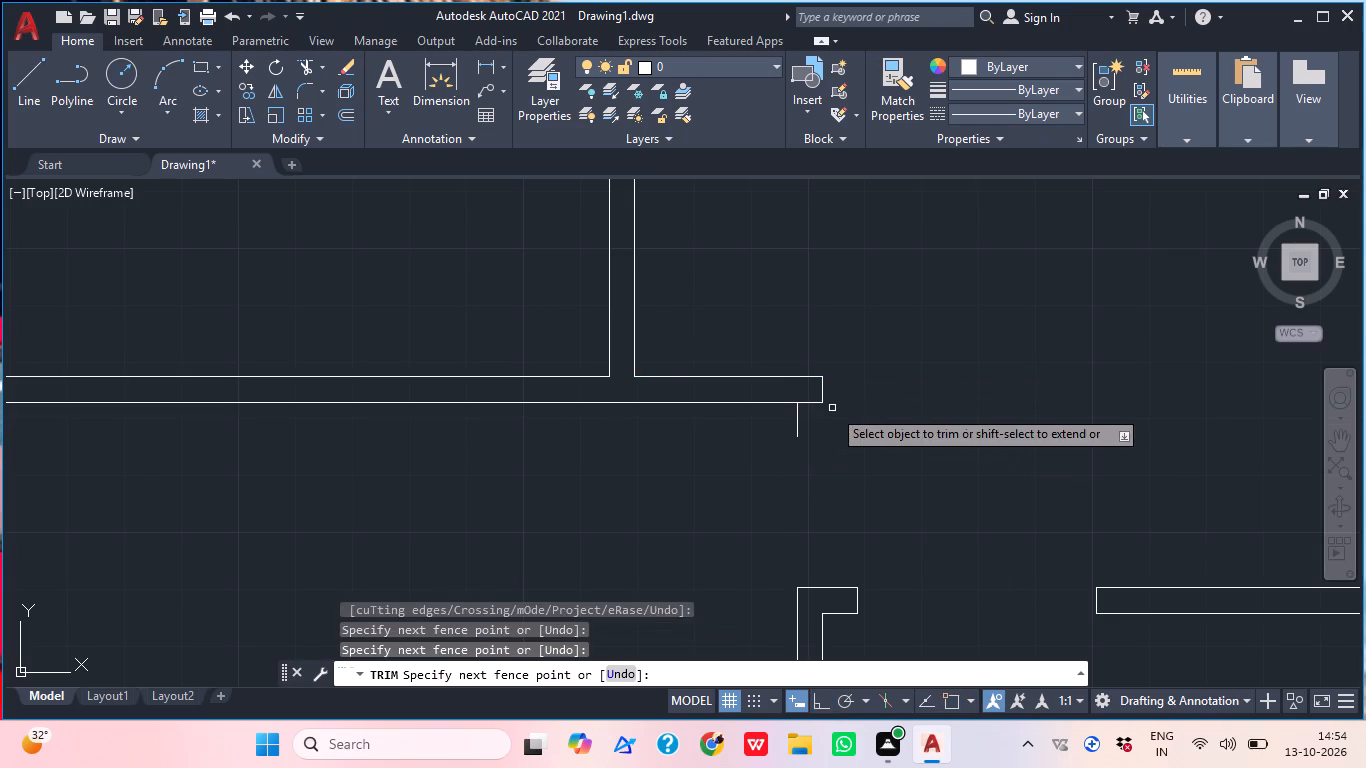
pyautogui.click(800, 415)
pyautogui.click(778, 425)
pyautogui.press('Escape')
# Draw a line across the left outer wall, tracked 6" below the inner corner at the building's upper-left.
pyautogui.scroll(-2, 853, 450)
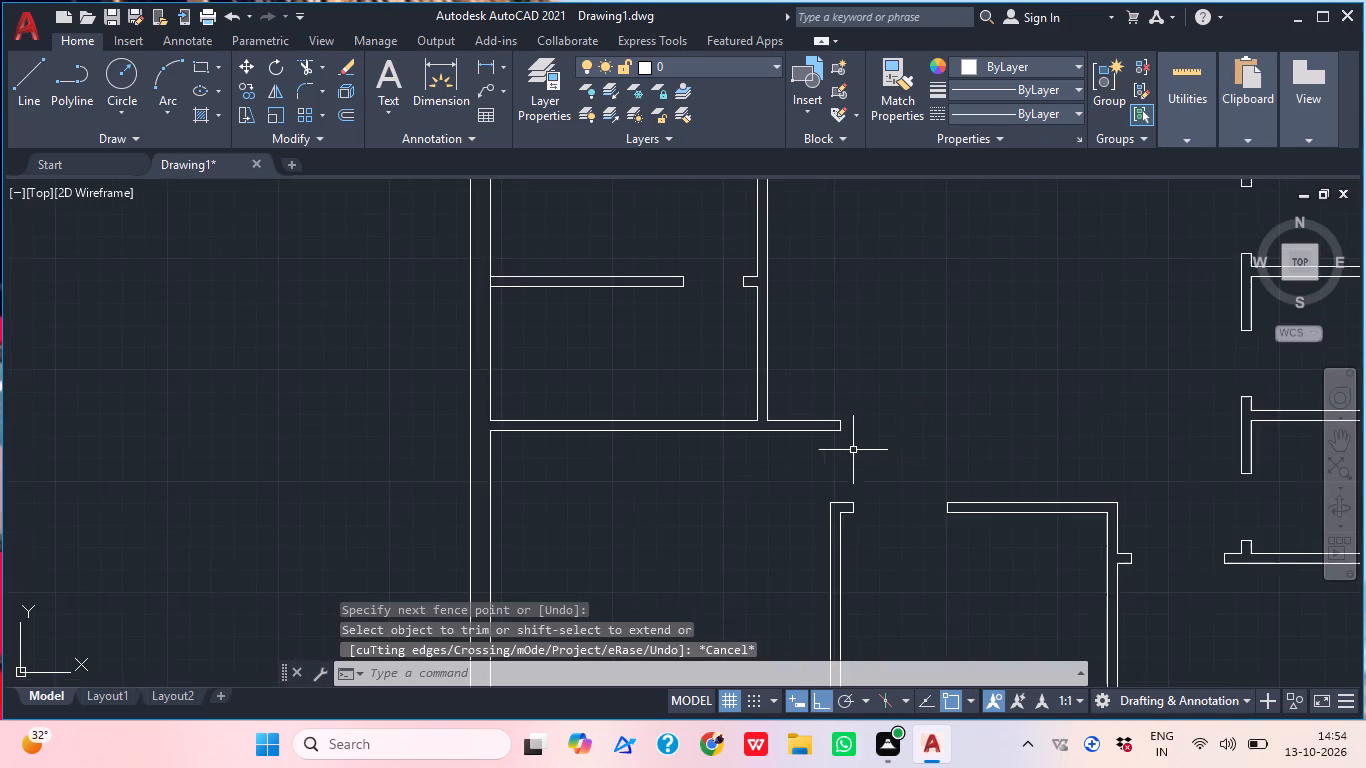
pyautogui.moveTo(881, 488); pyautogui.dragTo(862, 583, button='middle')
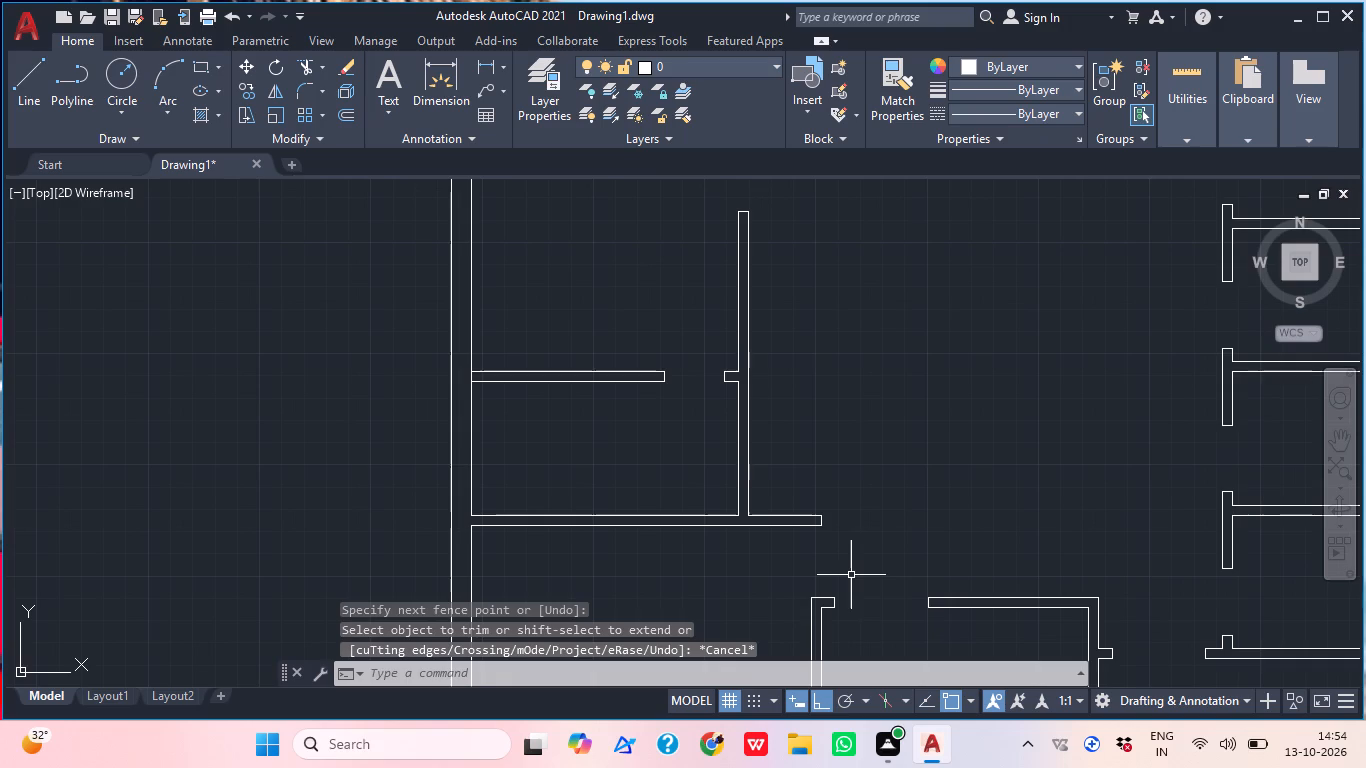
pyautogui.scroll(-1, 769, 447)
pyautogui.moveTo(777, 444); pyautogui.dragTo(761, 727, button='middle')
pyautogui.moveTo(807, 530); pyautogui.dragTo(750, 659, button='middle')
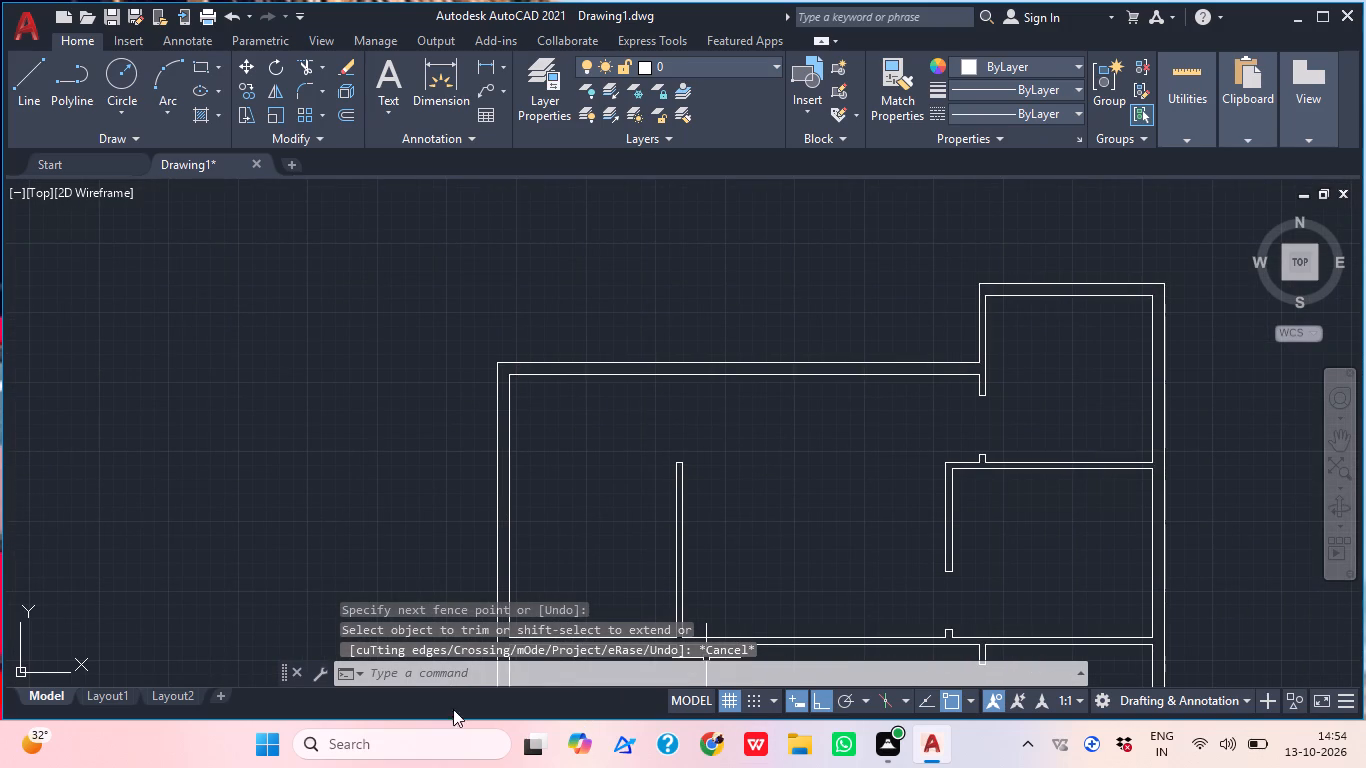
pyautogui.moveTo(429, 531); pyautogui.dragTo(604, 551, button='middle')
pyautogui.scroll(1, 659, 406)
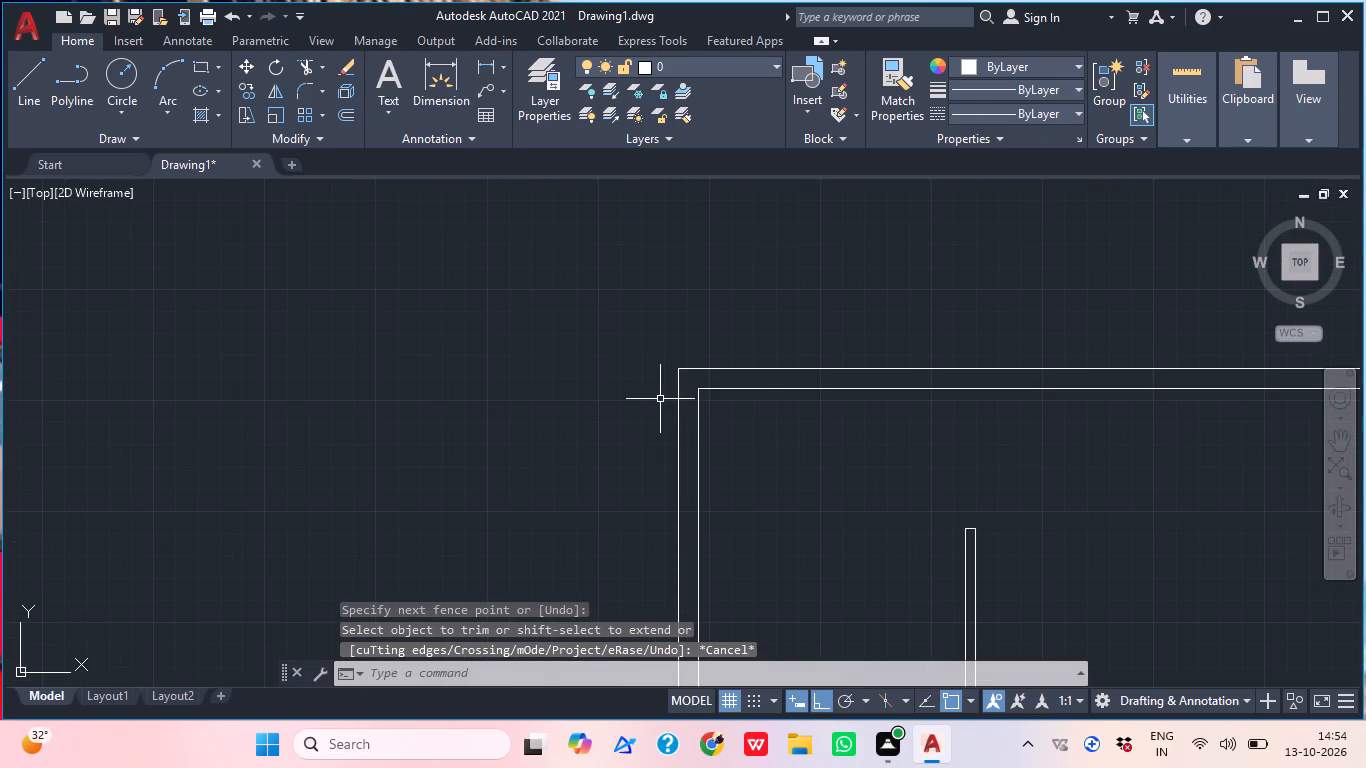
pyautogui.write('l')
pyautogui.press('space')
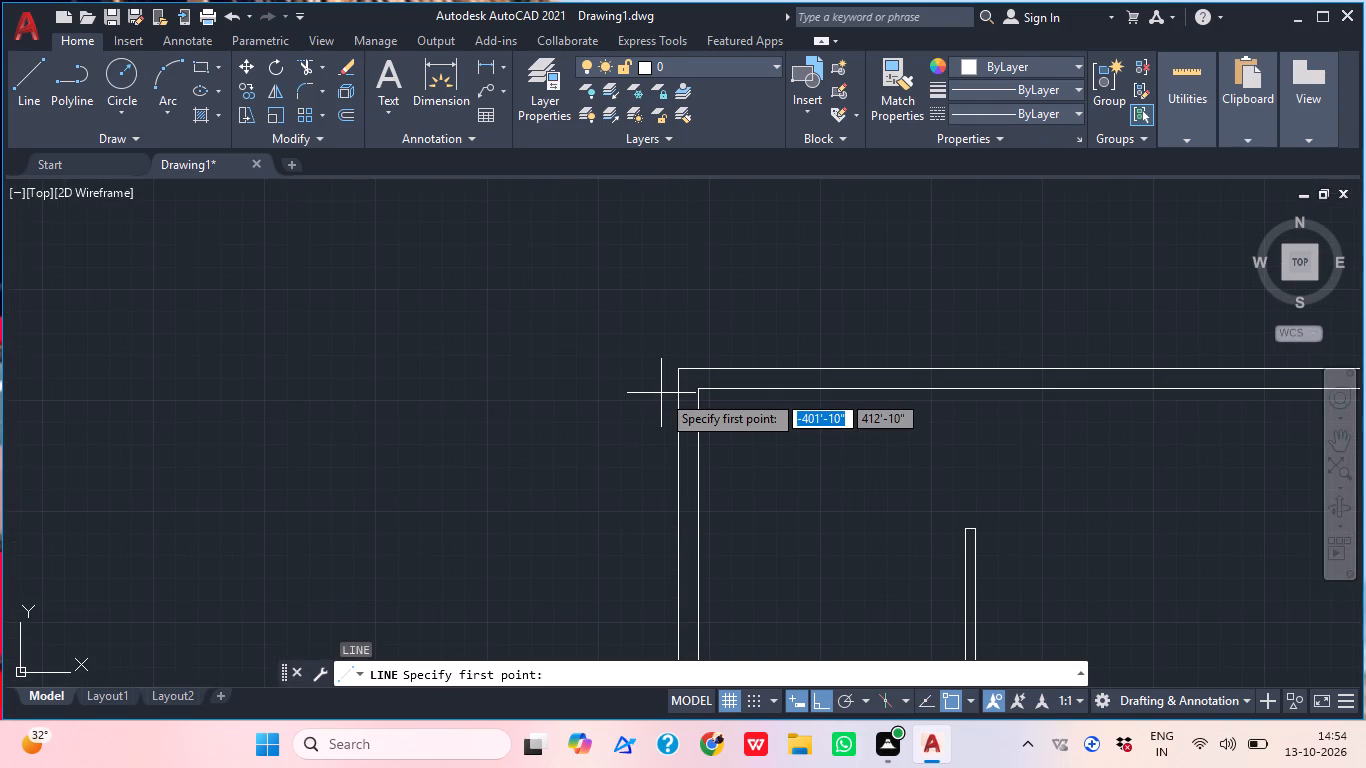
pyautogui.write('tk')
pyautogui.press('Return')
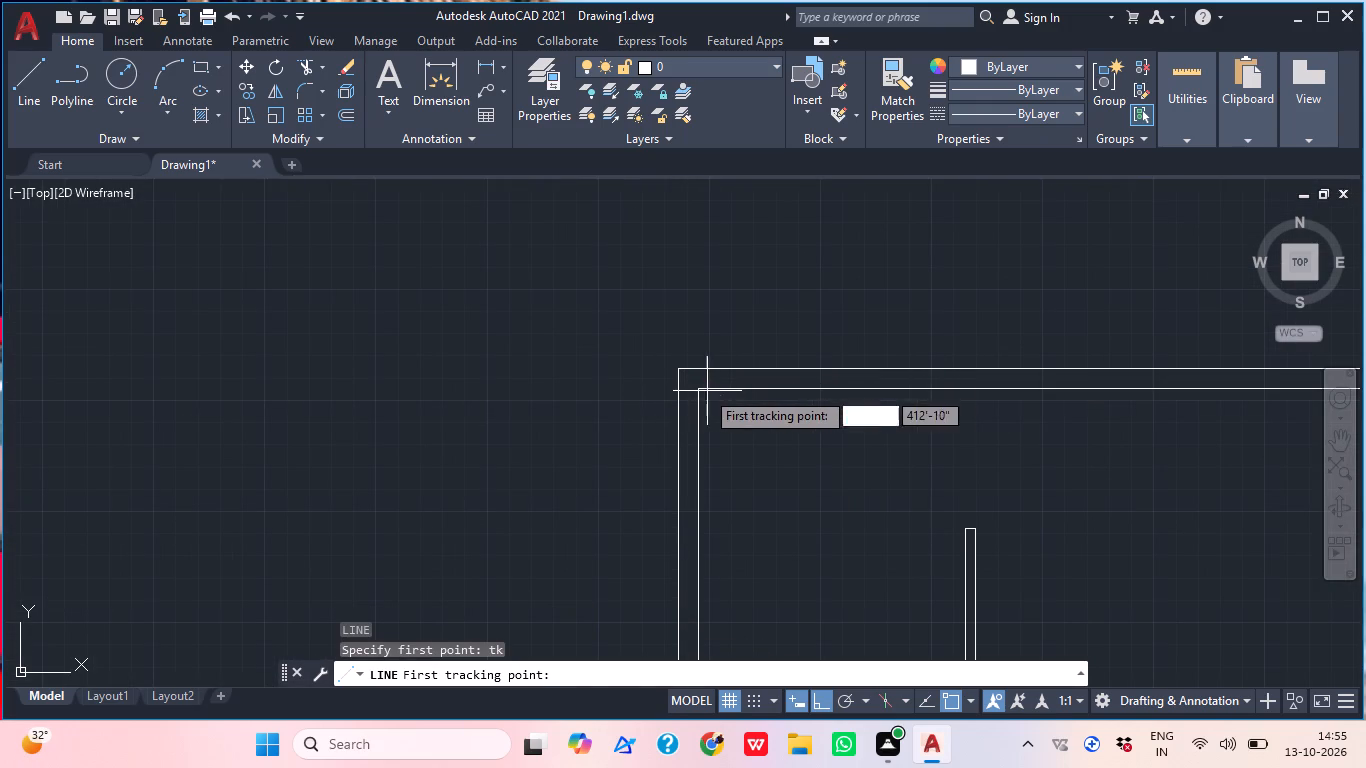
pyautogui.click(697, 387)
pyautogui.write('6"')
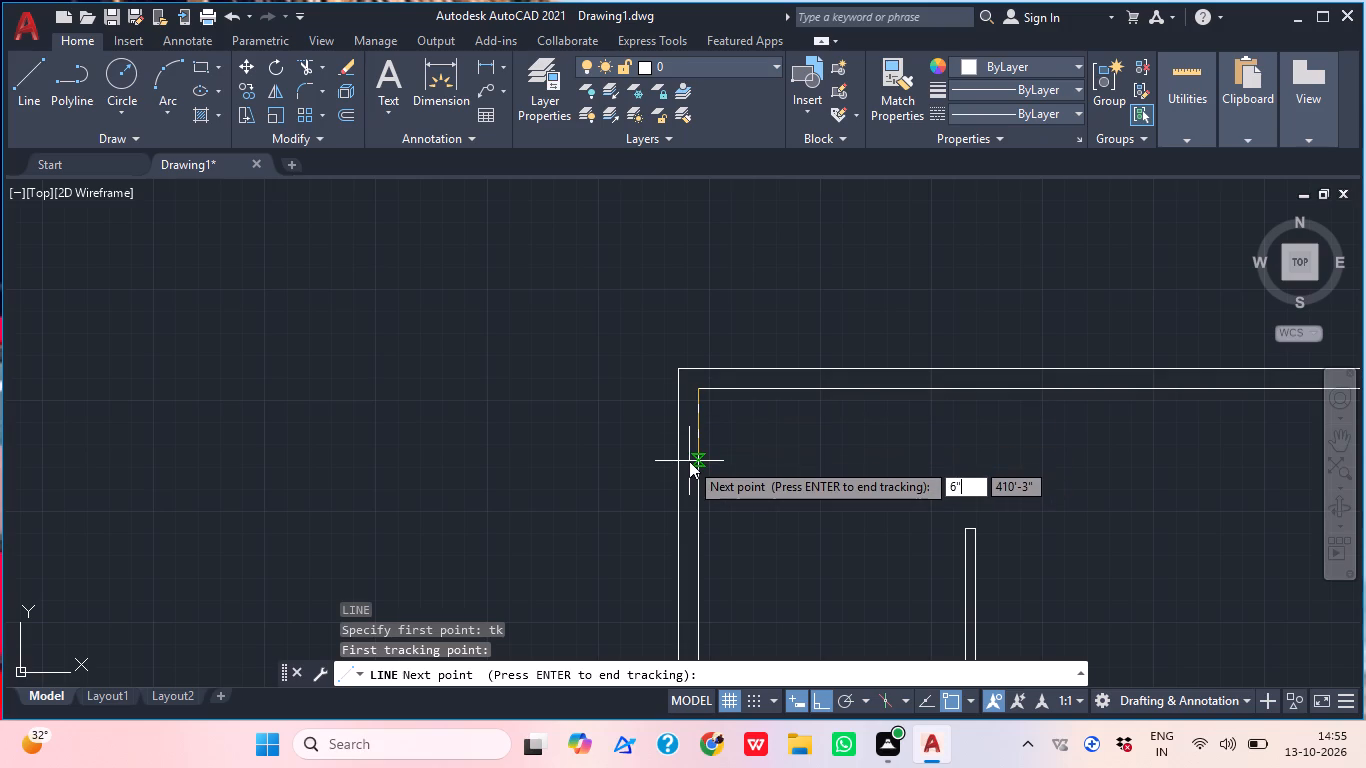
pyautogui.press('Return')
pyautogui.press('Return')
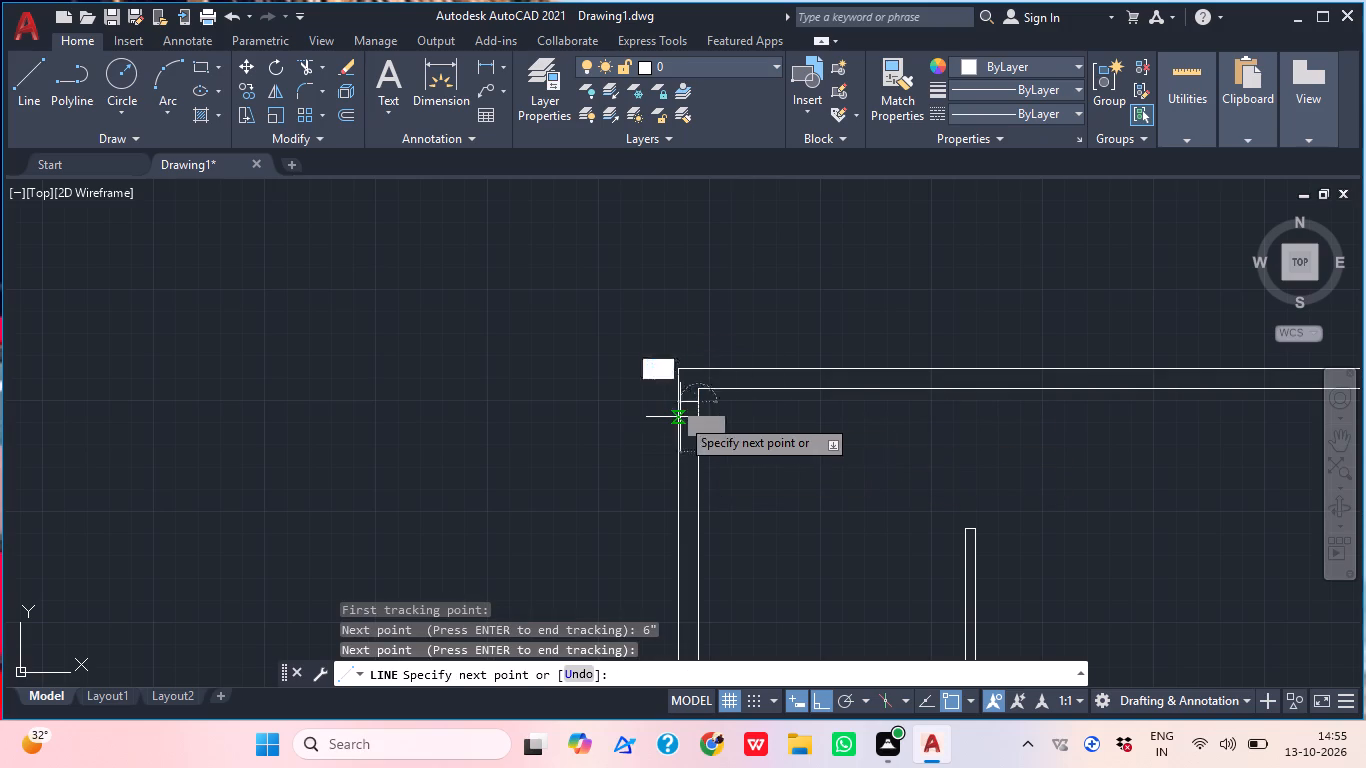
pyautogui.scroll(2, 680, 417)
pyautogui.click(672, 375)
pyautogui.press('Escape')
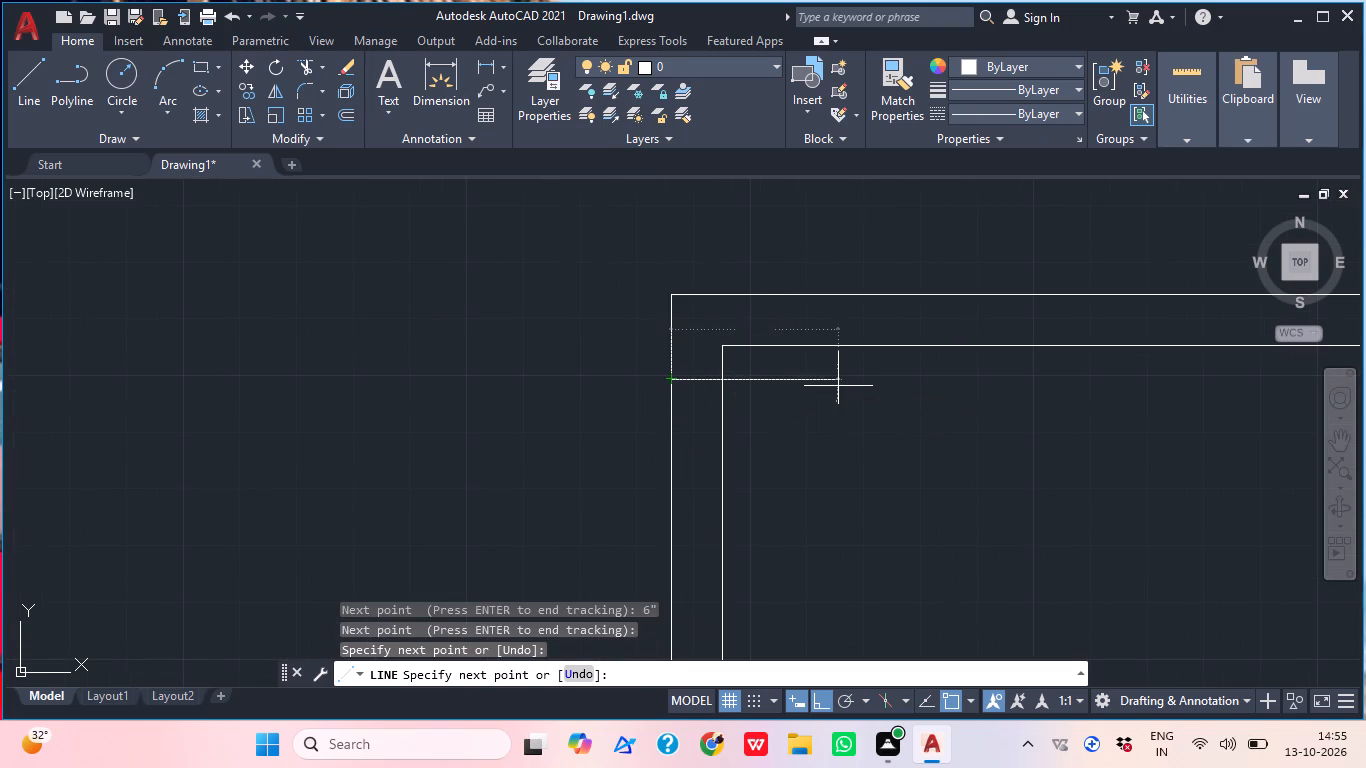
# Offset the new jamb line 3'6" downward along the left outer wall.
pyautogui.write('o')
pyautogui.press('space')
pyautogui.write('3\'6"')
pyautogui.press('Return')
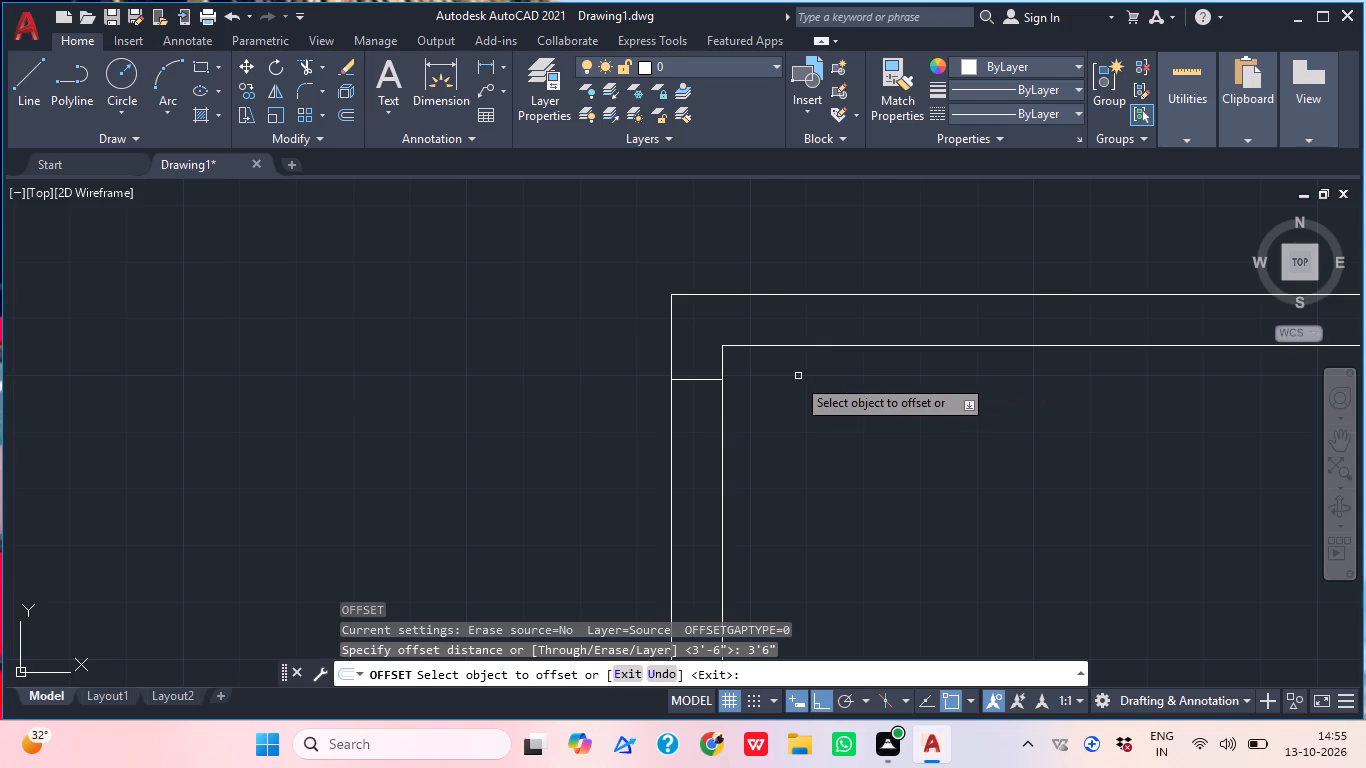
pyautogui.click(700, 379)
pyautogui.moveTo(697, 444); pyautogui.dragTo(695, 455)
pyautogui.scroll(-1, 769, 390)
pyautogui.moveTo(800, 407); pyautogui.dragTo(799, 395, button='middle')
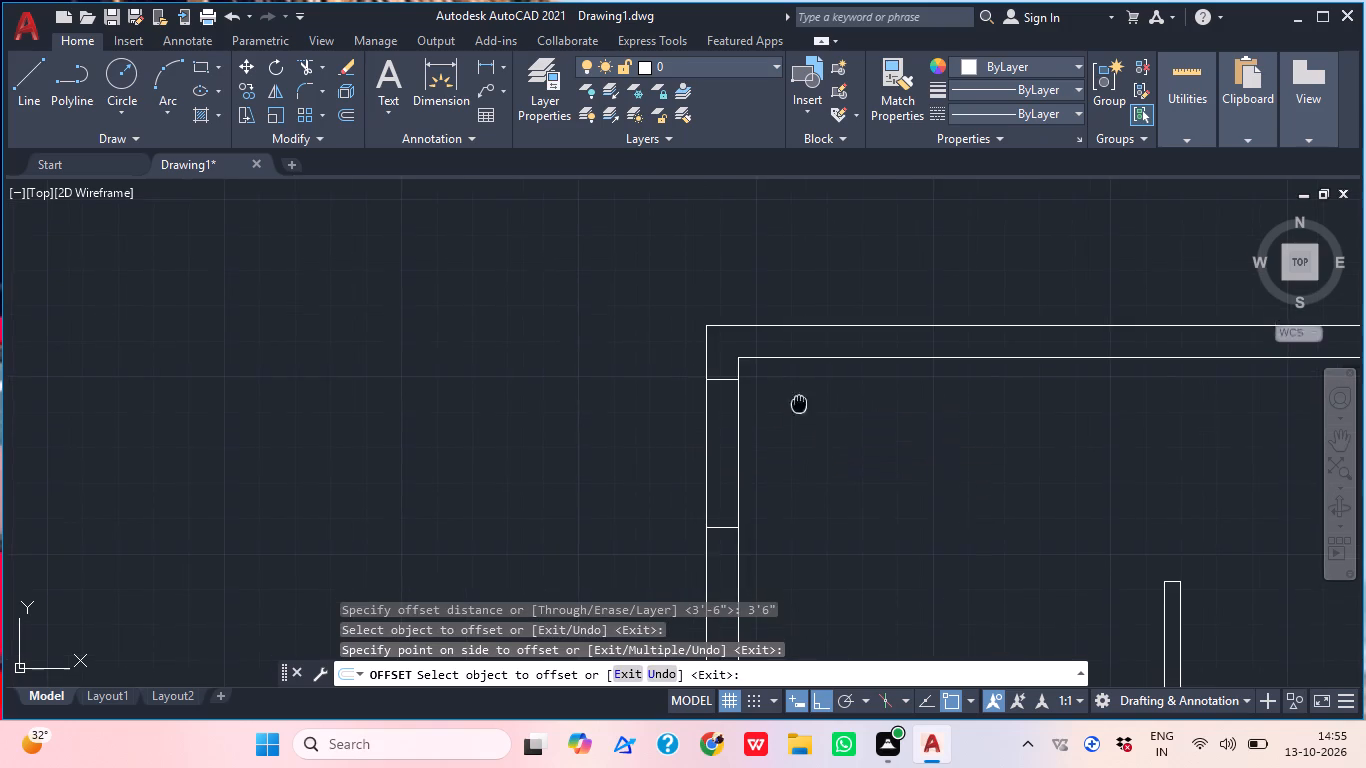
pyautogui.moveTo(799, 395); pyautogui.dragTo(799, 394, button='middle')
pyautogui.press('Escape')
# Trim both faces of the left outer wall between the two jamb lines to open the doorway.
pyautogui.write('tr')
pyautogui.press('space')
pyautogui.click(784, 439)
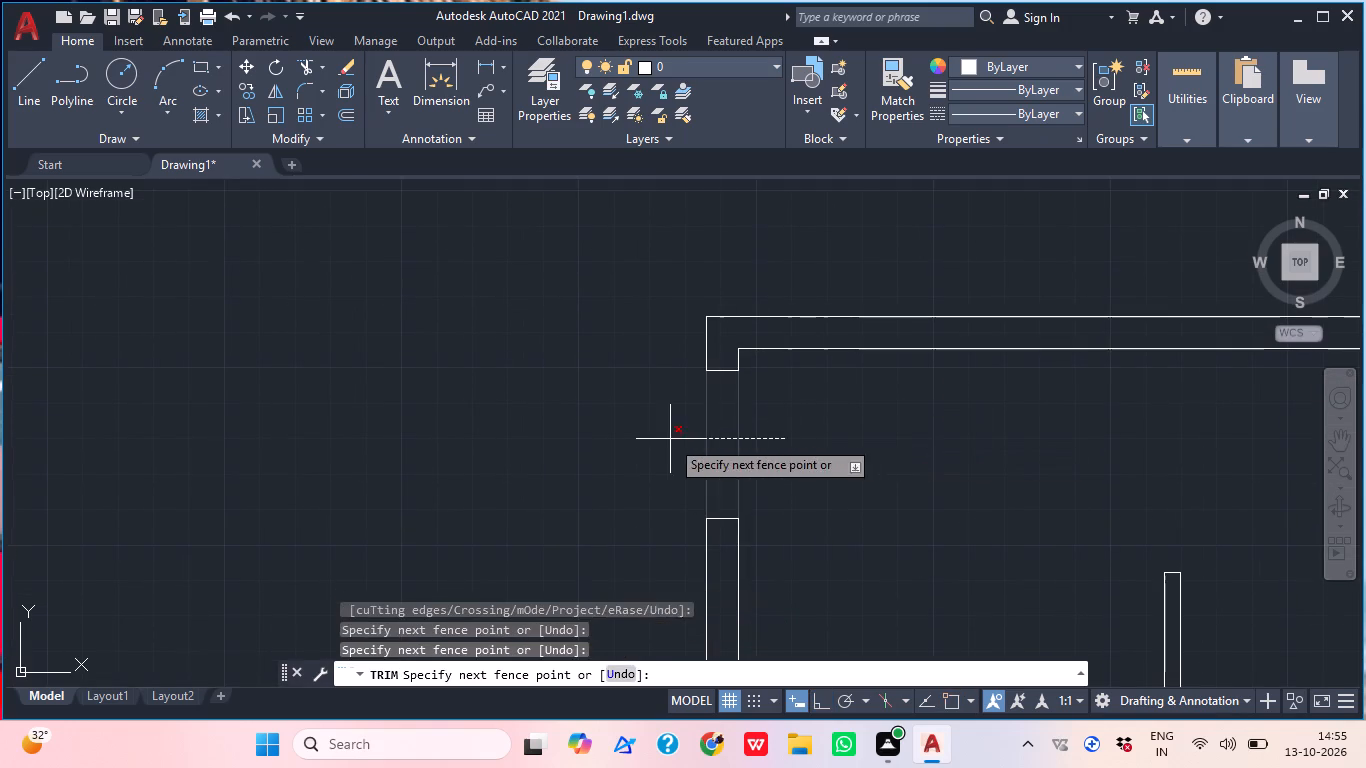
pyautogui.click(670, 439)
pyautogui.press('Escape')
# Insert the Door - Metric block from the recent blocks in the empty space outside the left outer wall.
pyautogui.scroll(-2, 792, 416)
pyautogui.moveTo(901, 449); pyautogui.dragTo(746, 455, button='middle')
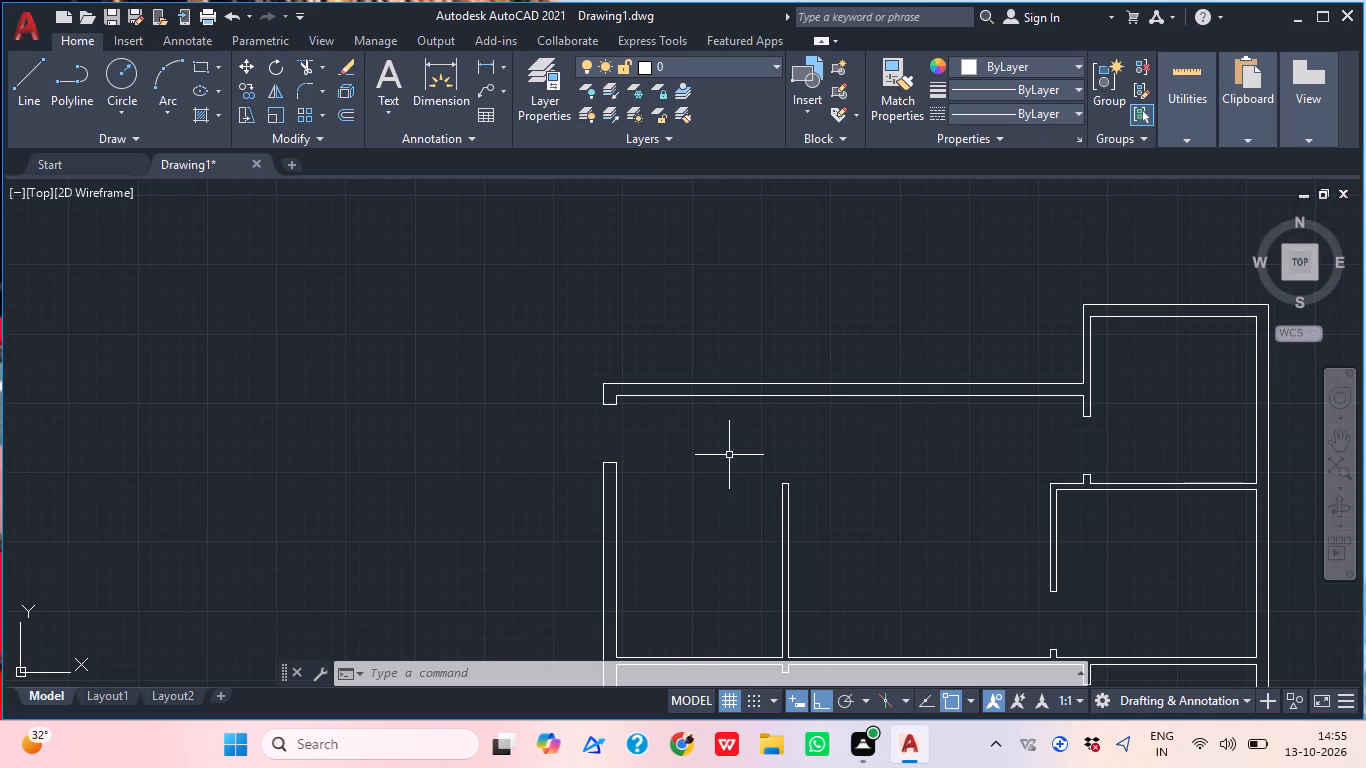
pyautogui.moveTo(1019, 423); pyautogui.dragTo(978, 334, button='middle')
pyautogui.moveTo(841, 547); pyautogui.dragTo(842, 463, button='middle')
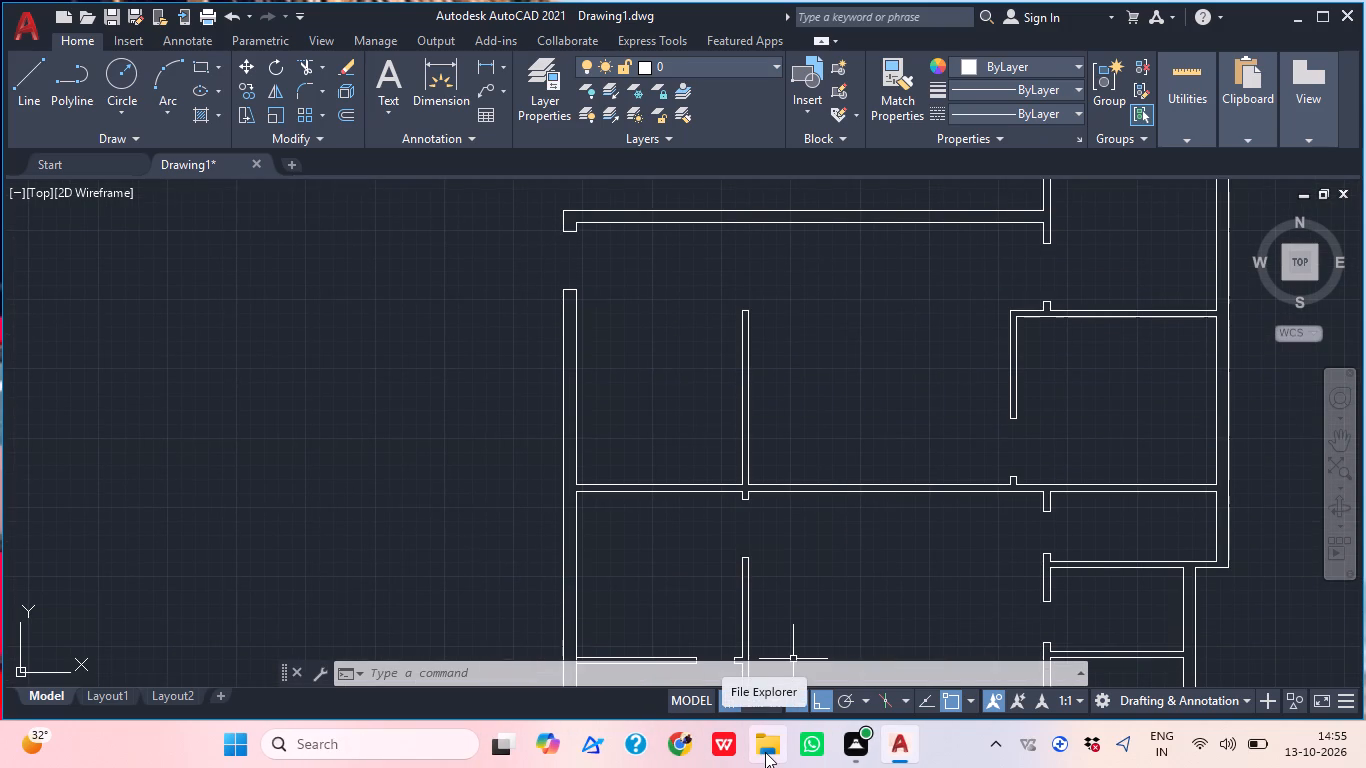
pyautogui.press('i')
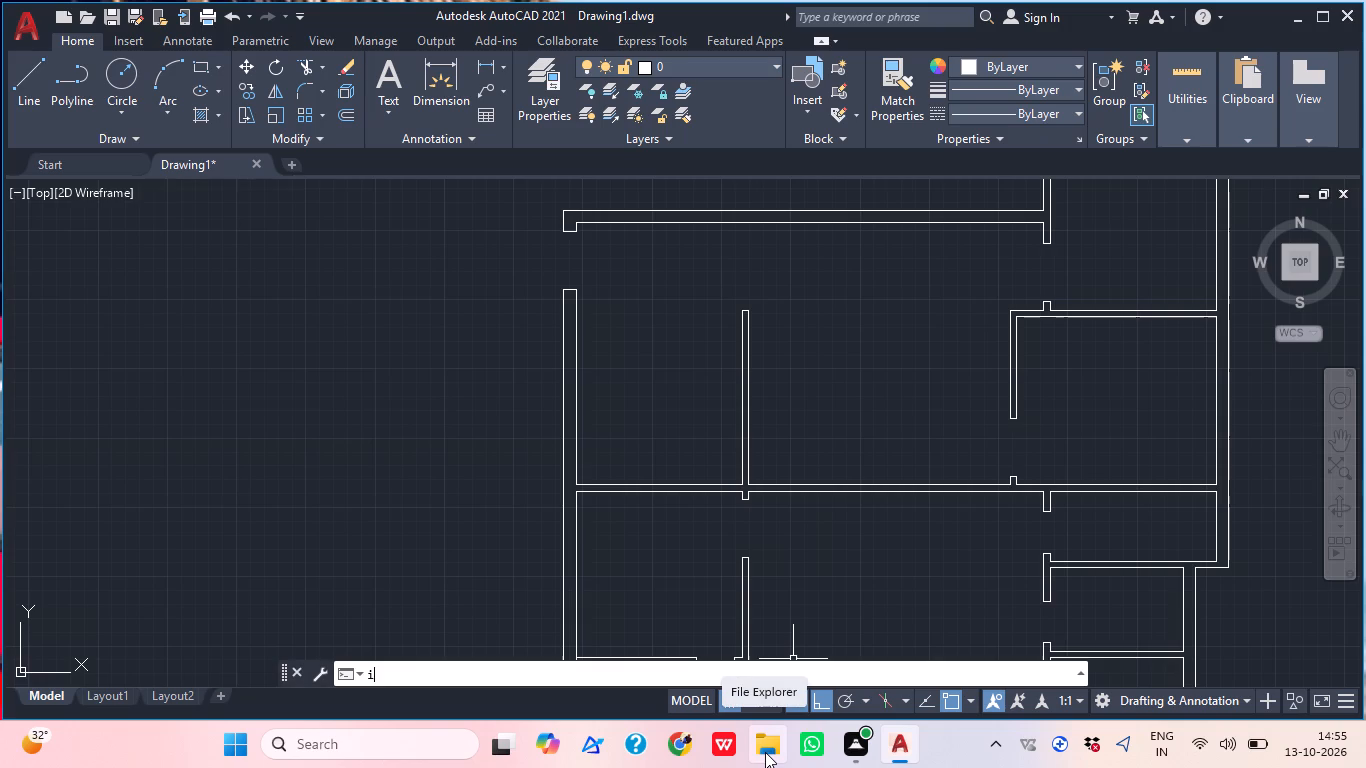
pyautogui.press('space')
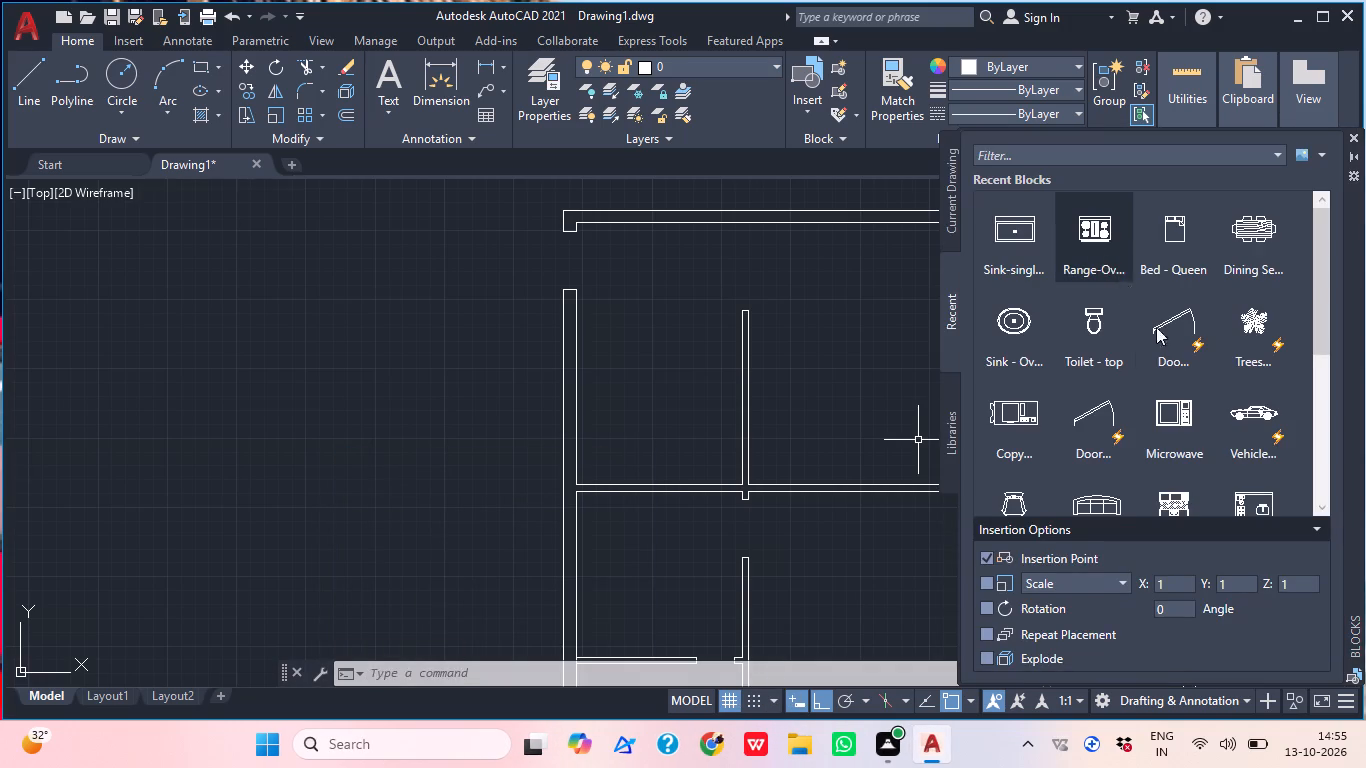
pyautogui.moveTo(1154, 323); pyautogui.dragTo(364, 408)
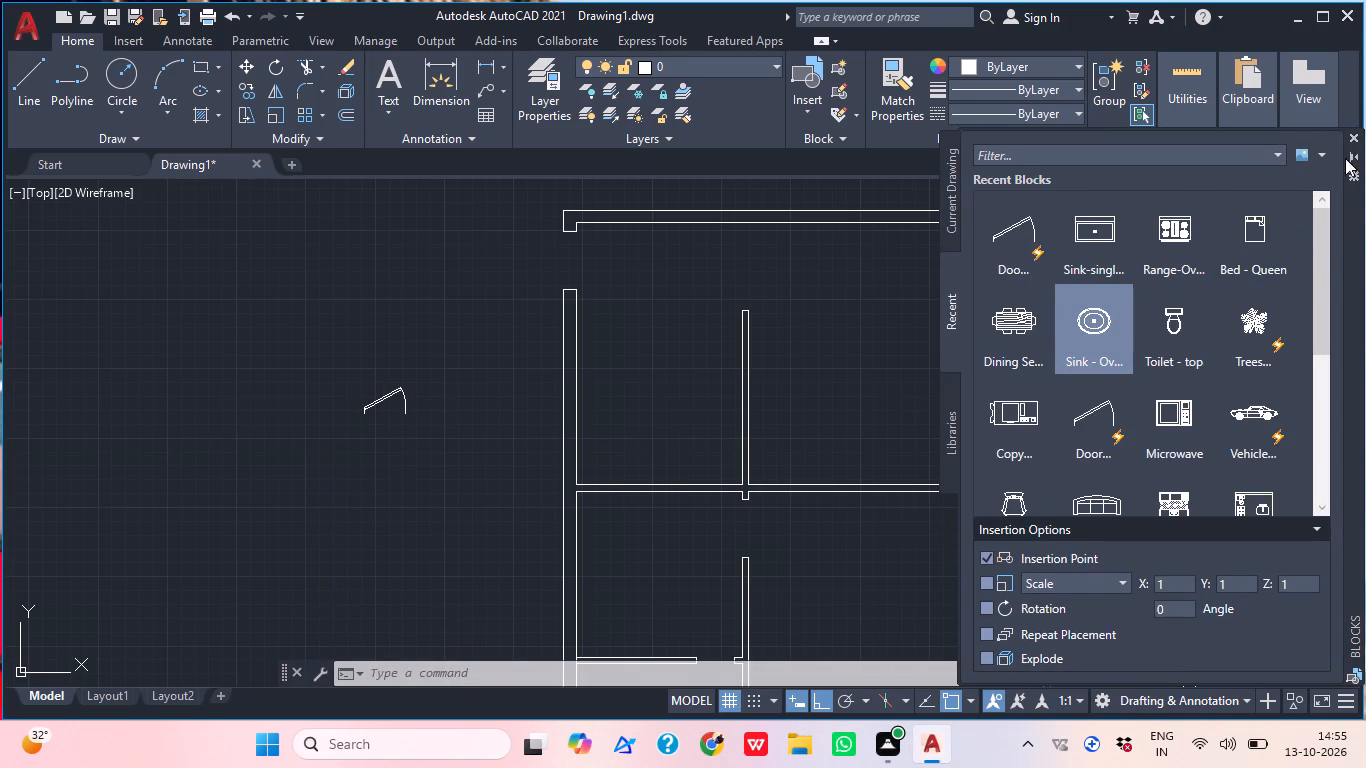
pyautogui.click(1359, 129)
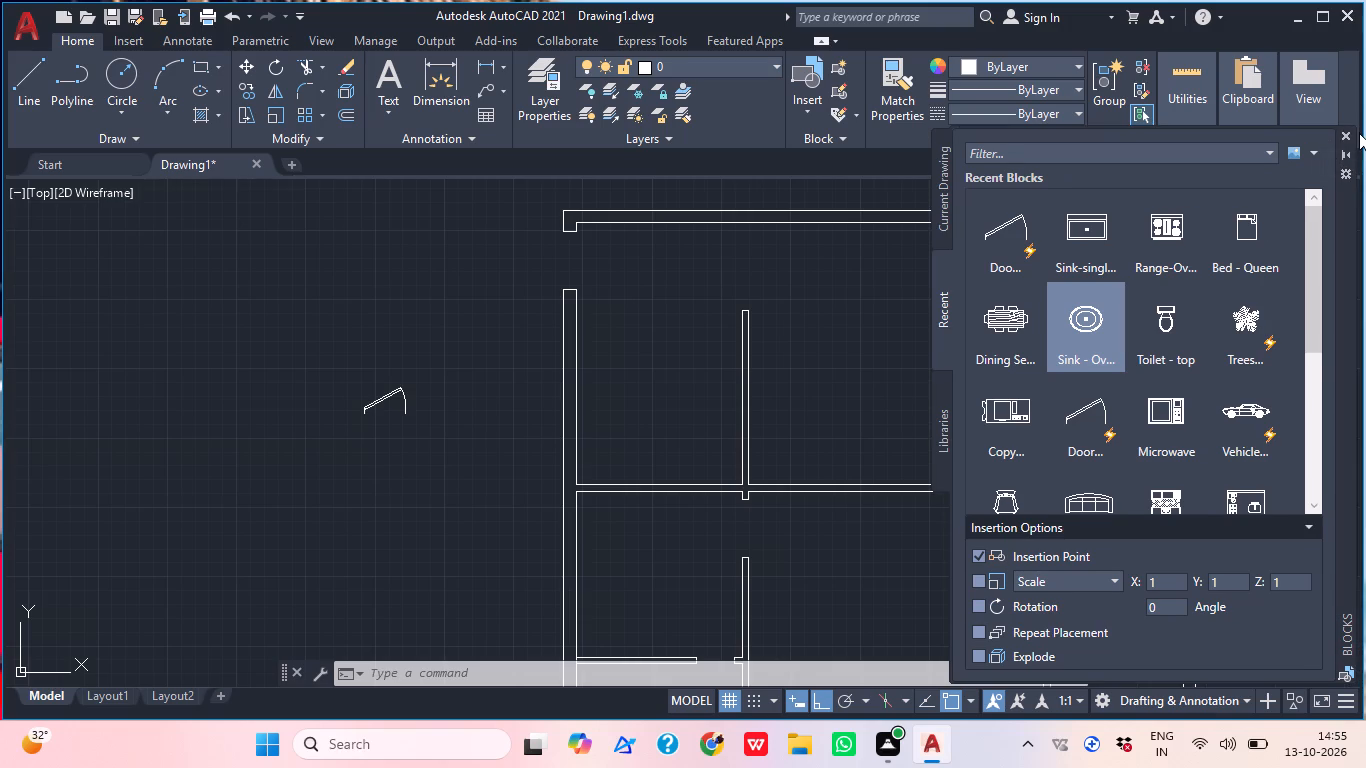
pyautogui.click(1343, 137)
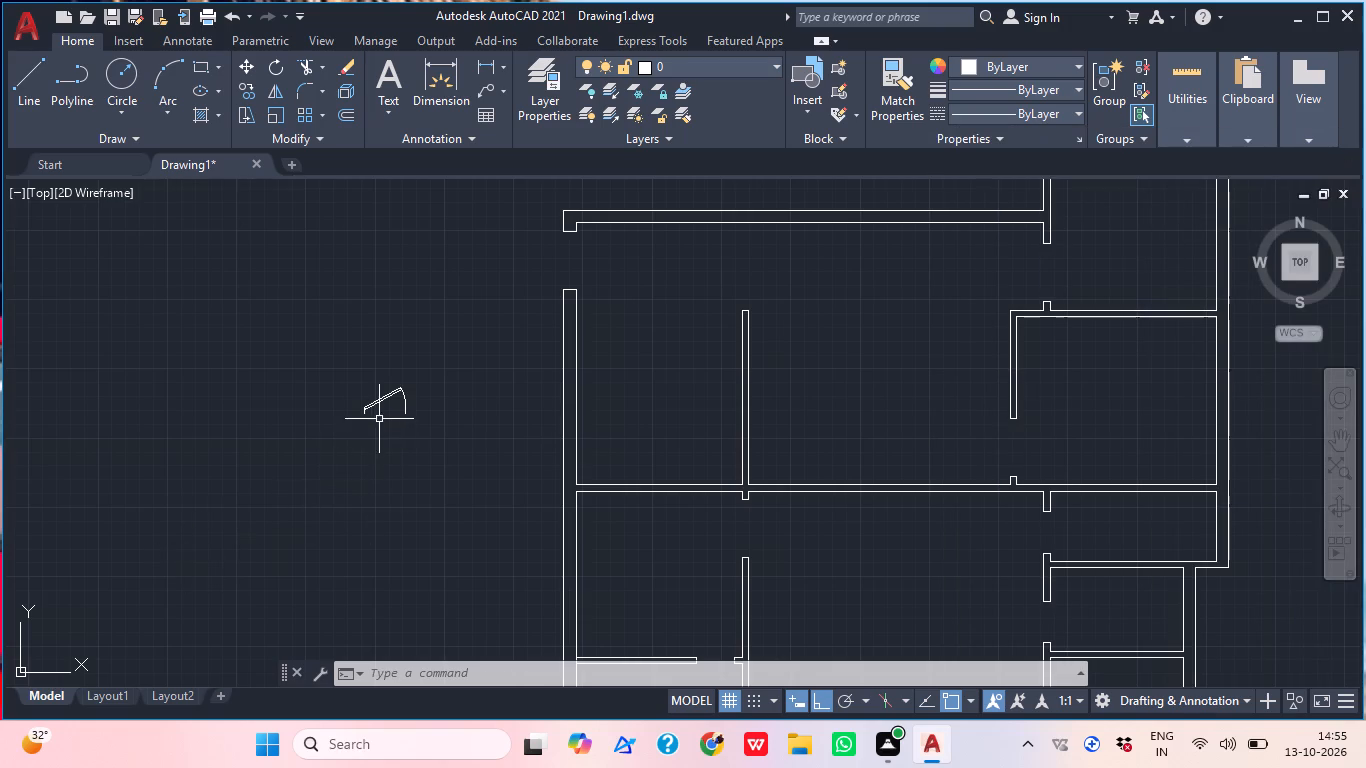
# Set the inserted door block's opening angle to Open 90º.
pyautogui.click(379, 417)
pyautogui.click(334, 393)
pyautogui.click(356, 387)
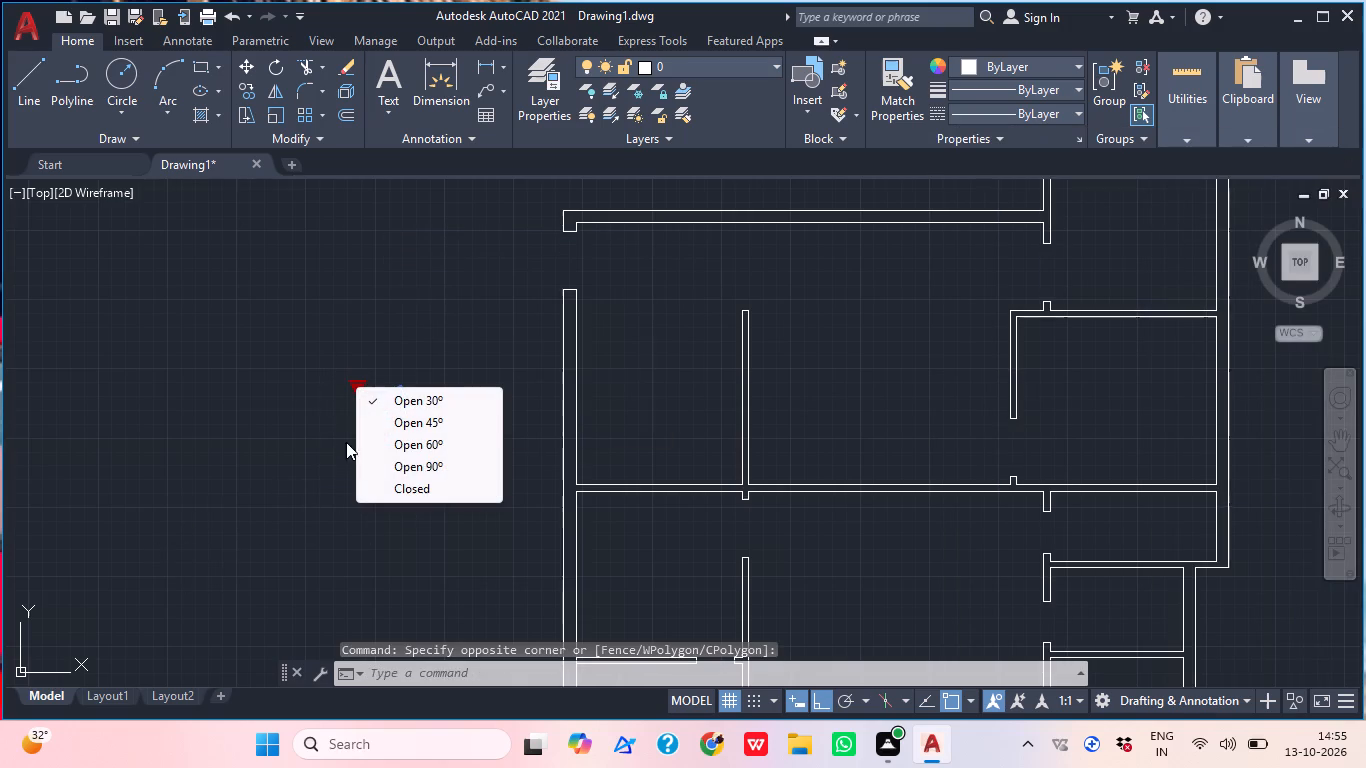
pyautogui.click(420, 464)
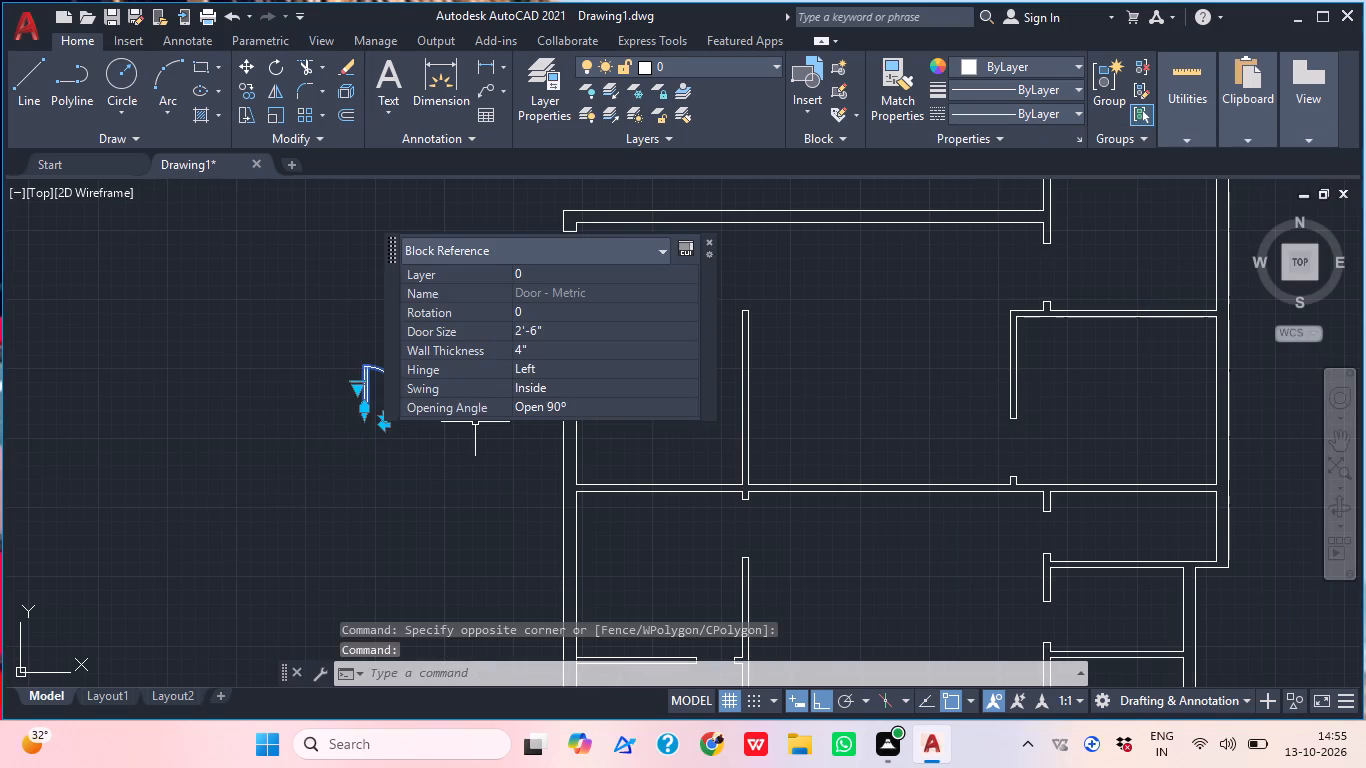
pyautogui.press('Escape')
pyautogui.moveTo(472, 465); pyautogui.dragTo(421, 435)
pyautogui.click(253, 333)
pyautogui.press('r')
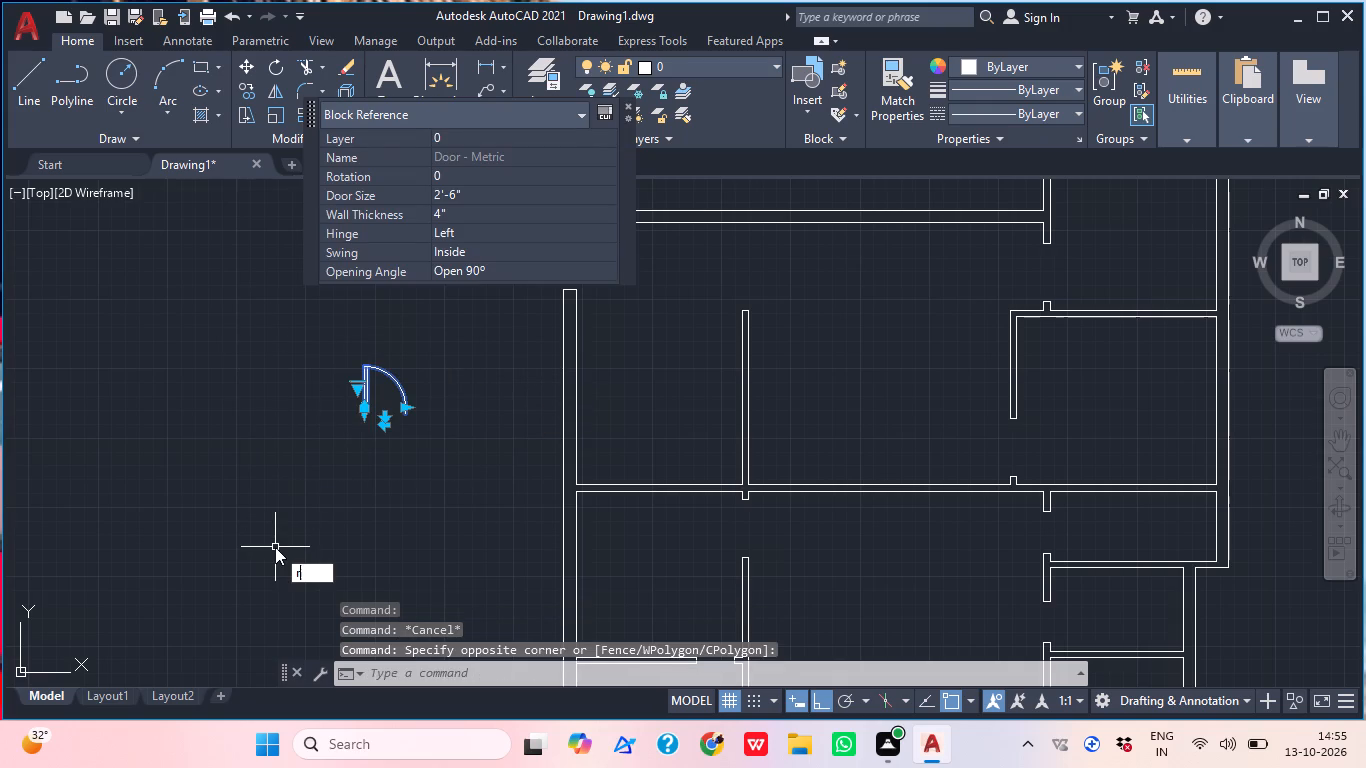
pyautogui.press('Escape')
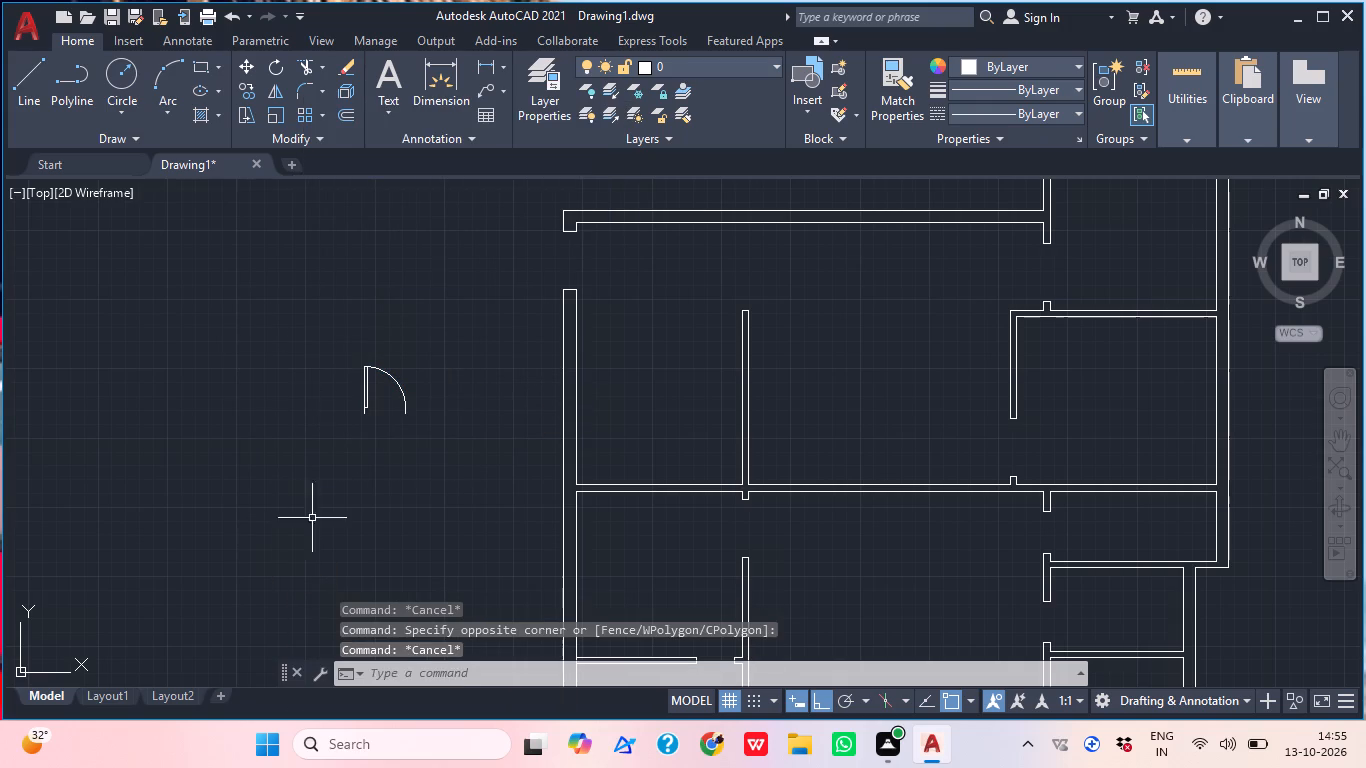
# Copy the door block about 6'-6" straight down, using the lower end of its hinge side as base point.
pyautogui.moveTo(393, 421); pyautogui.dragTo(353, 399)
pyautogui.click(296, 351)
pyautogui.write('cop')
pyautogui.press('space')
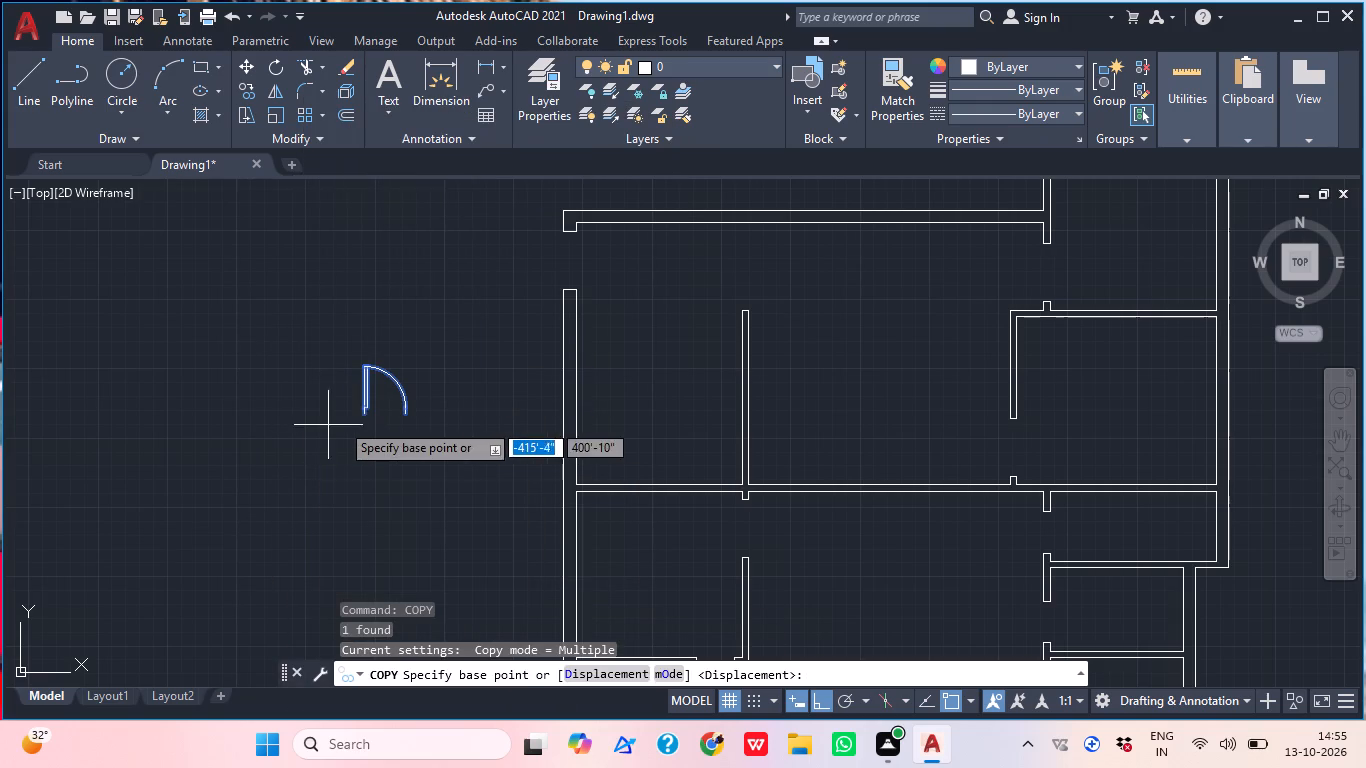
pyautogui.scroll(3, 355, 418)
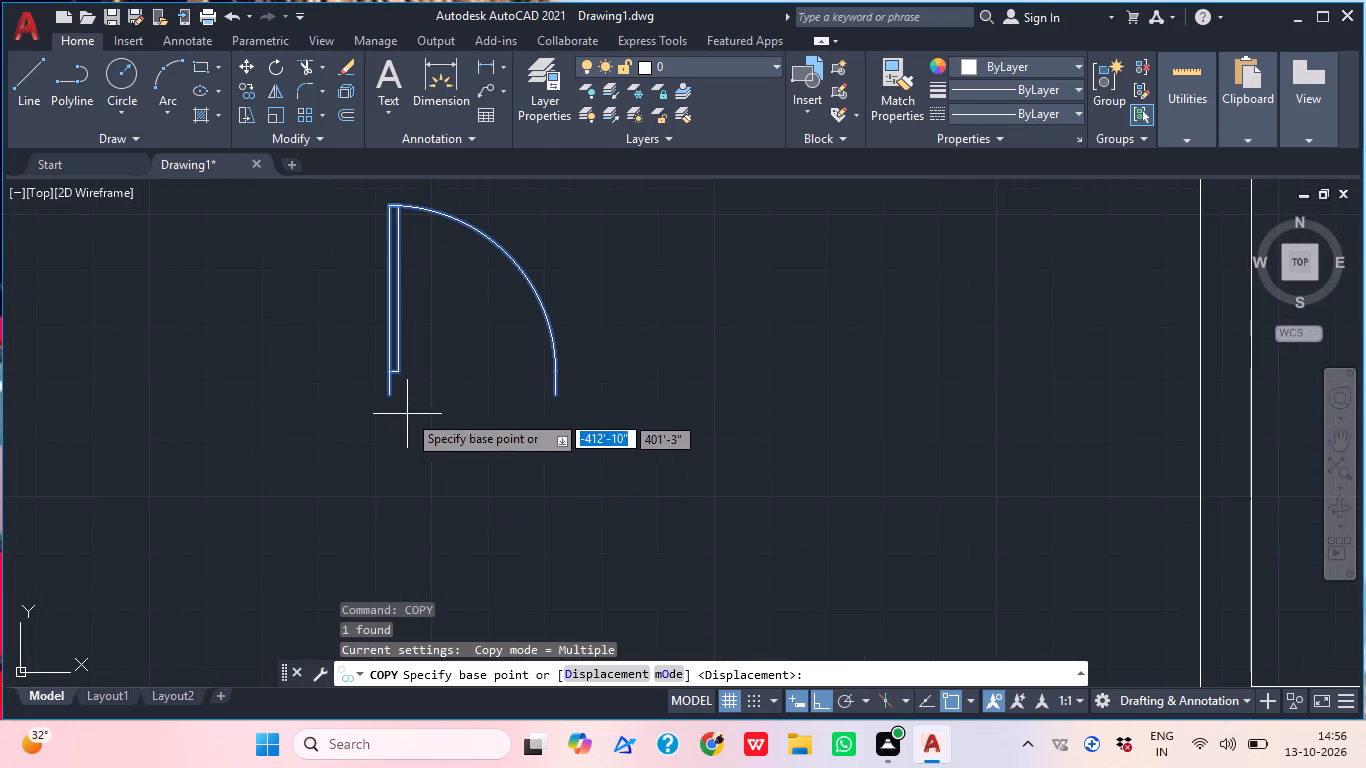
pyautogui.click(390, 394)
pyautogui.scroll(-3, 412, 373)
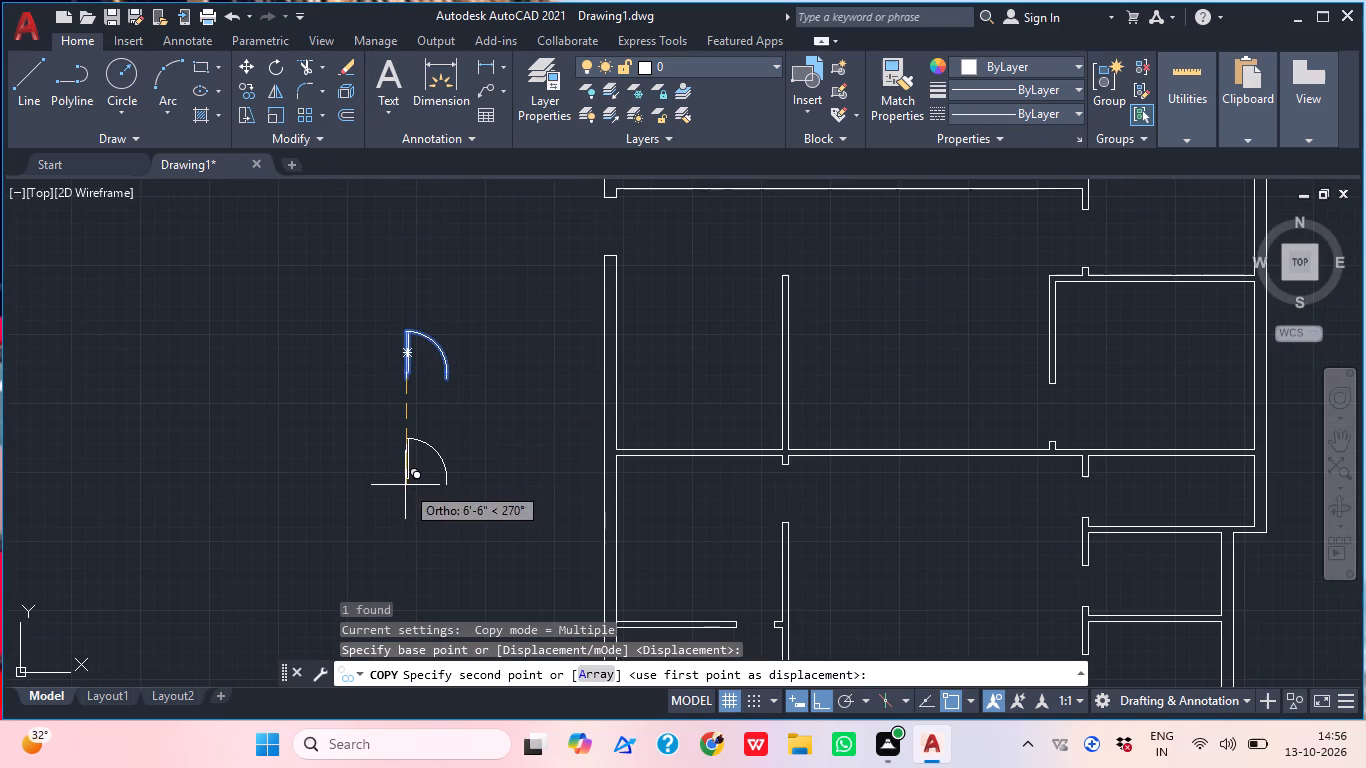
pyautogui.click(405, 485)
pyautogui.press('Escape')
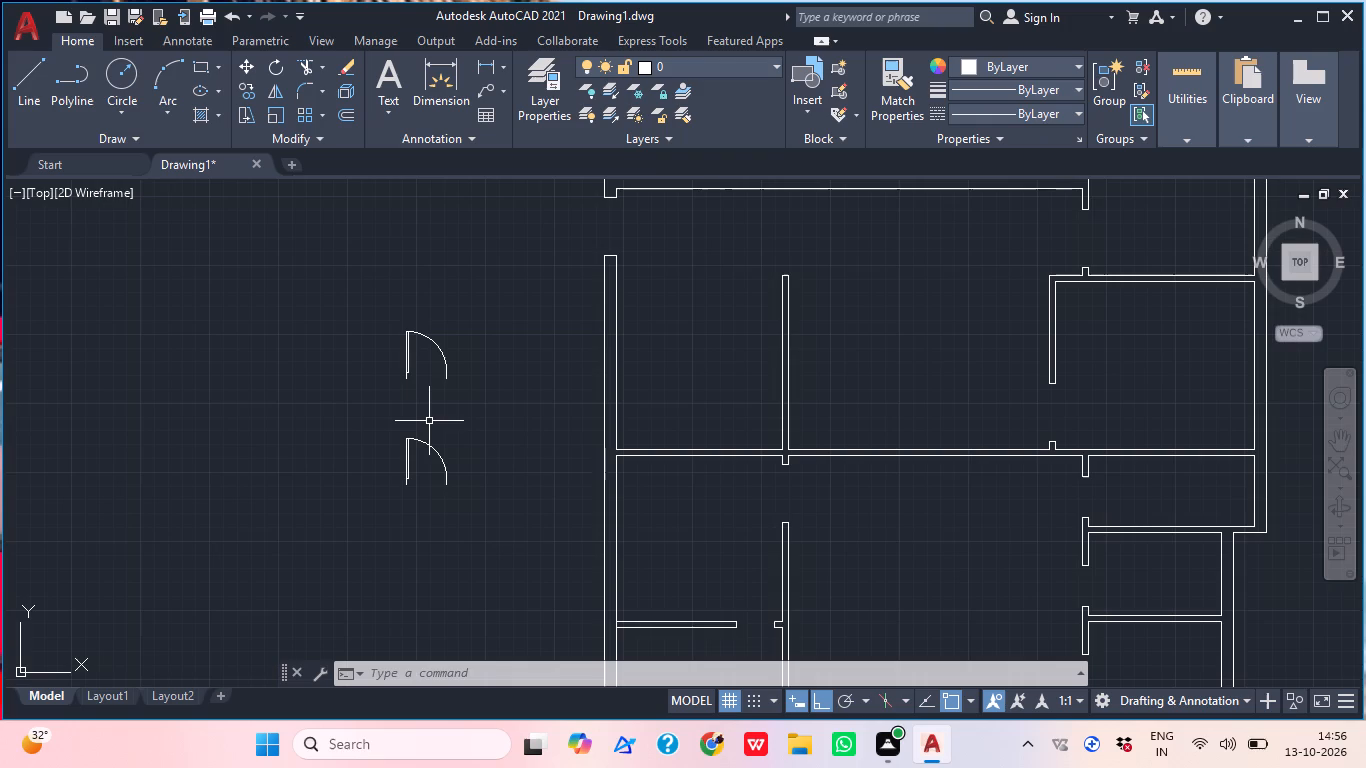
# Examine the door openings in the walls and partitions across the floor plan.
pyautogui.moveTo(786, 490); pyautogui.dragTo(777, 484, button='middle')
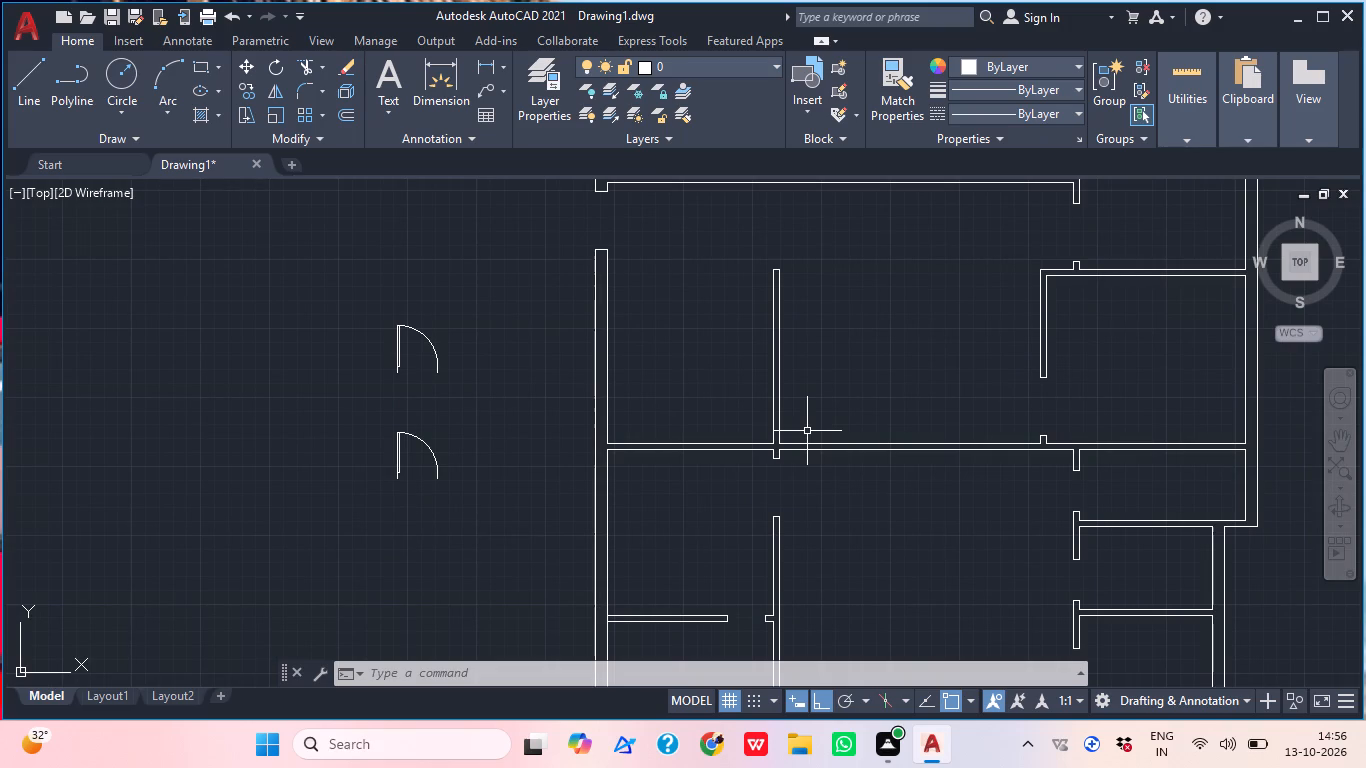
pyautogui.moveTo(793, 462); pyautogui.dragTo(807, 436, button='middle')
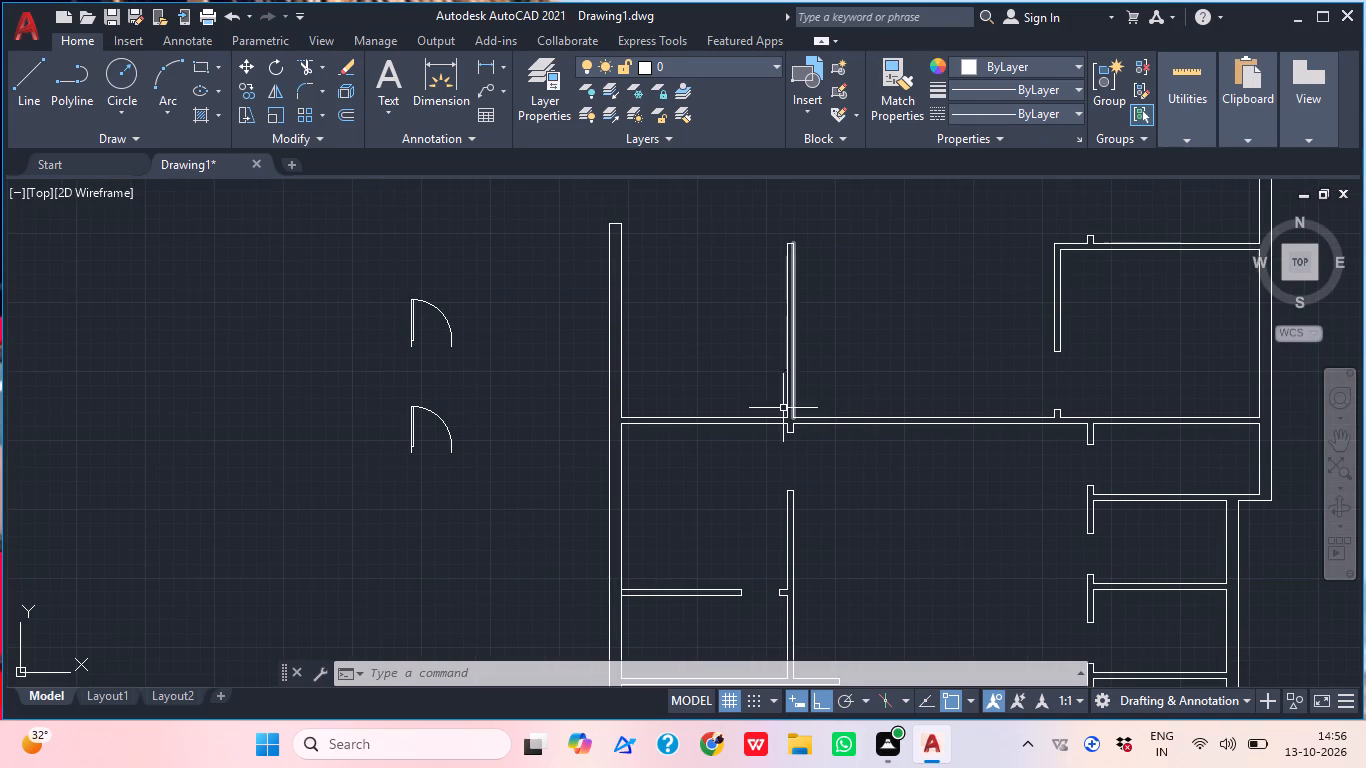
pyautogui.moveTo(708, 496); pyautogui.dragTo(678, 493, button='middle')
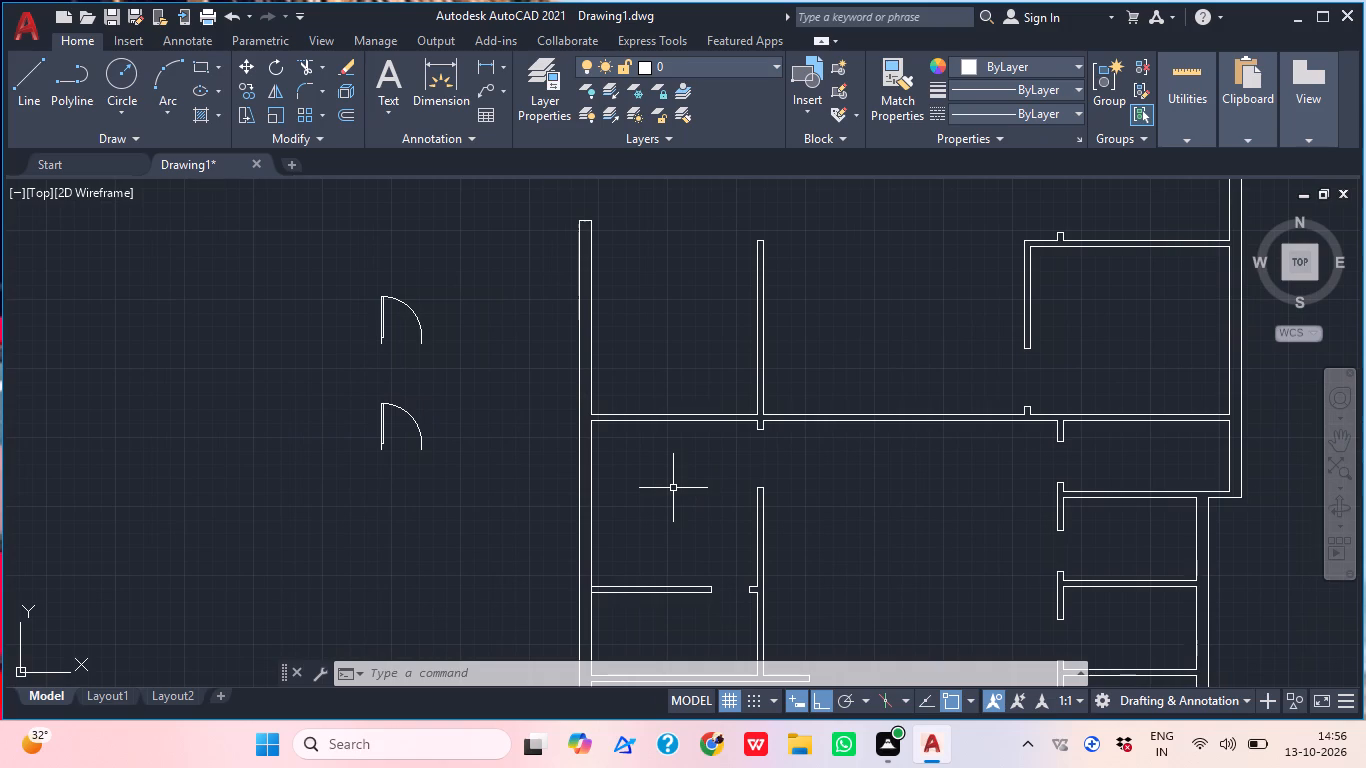
pyautogui.moveTo(670, 482); pyautogui.dragTo(685, 564, button='middle')
pyautogui.moveTo(714, 383); pyautogui.dragTo(728, 455, button='middle')
pyautogui.moveTo(910, 417); pyautogui.dragTo(780, 341, button='middle')
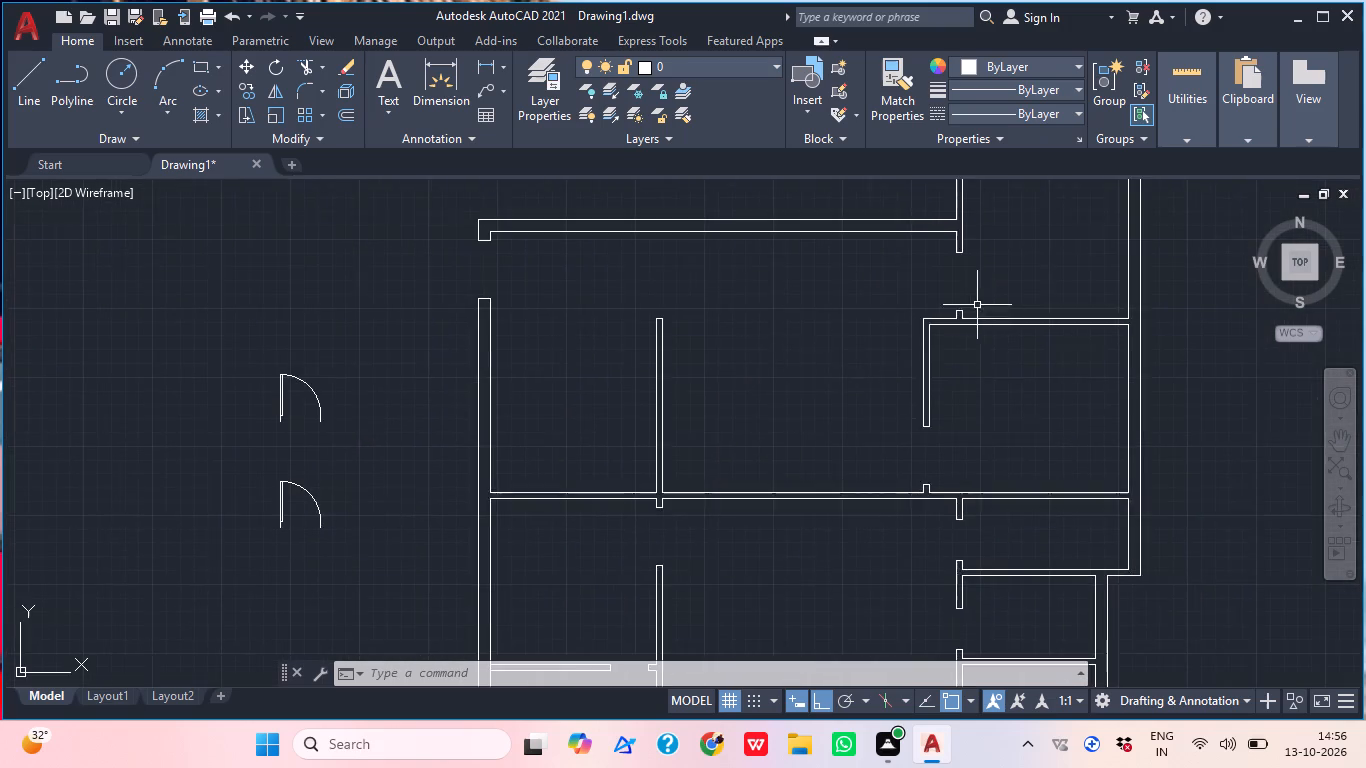
pyautogui.moveTo(1020, 377); pyautogui.dragTo(1016, 429, button='middle')
pyautogui.scroll(-1, 1024, 419)
# Scale the upper door block by reference across its opening width, from the lower hinge end, to a new length of 2'6".
pyautogui.moveTo(936, 406); pyautogui.dragTo(1093, 250, button='middle')
pyautogui.scroll(2, 754, 314)
pyautogui.moveTo(703, 300); pyautogui.dragTo(695, 291)
pyautogui.click(622, 243)
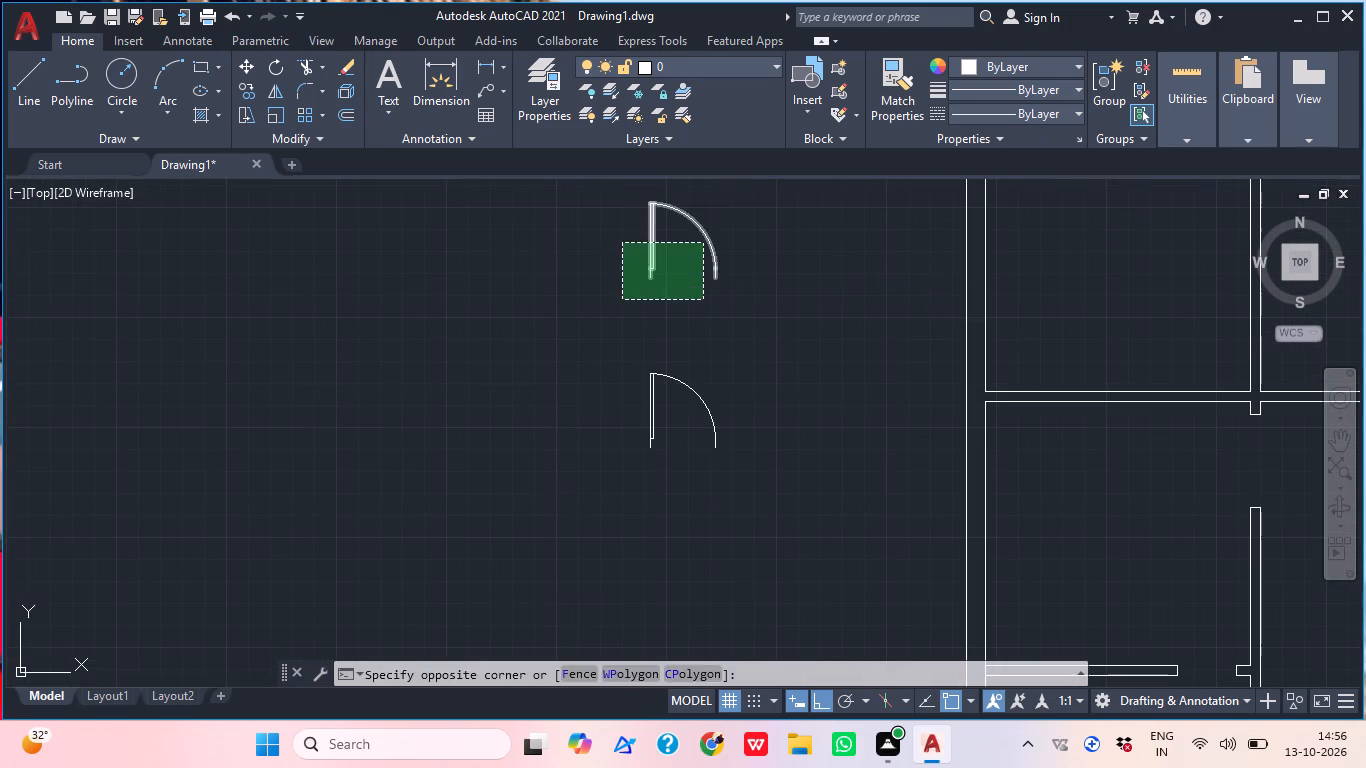
pyautogui.write('sc')
pyautogui.press('space')
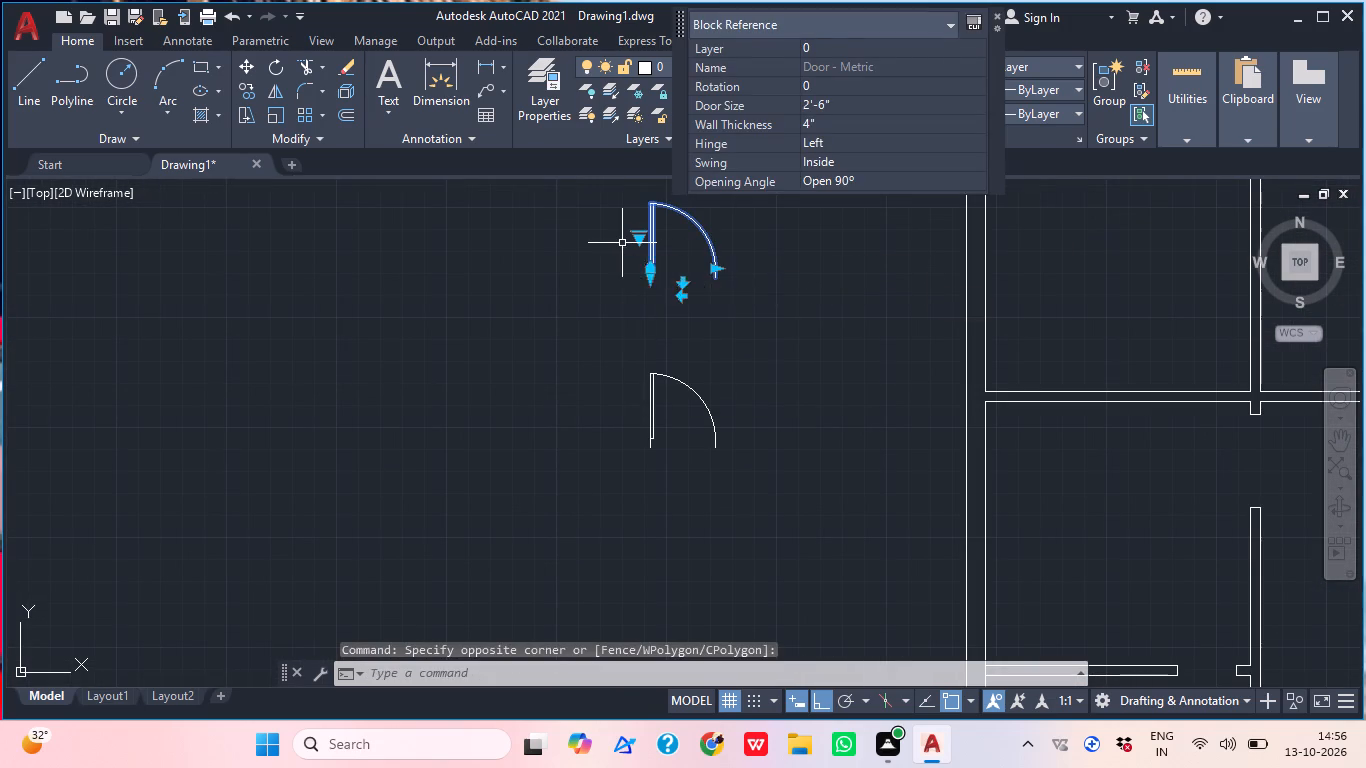
pyautogui.scroll(2, 653, 273)
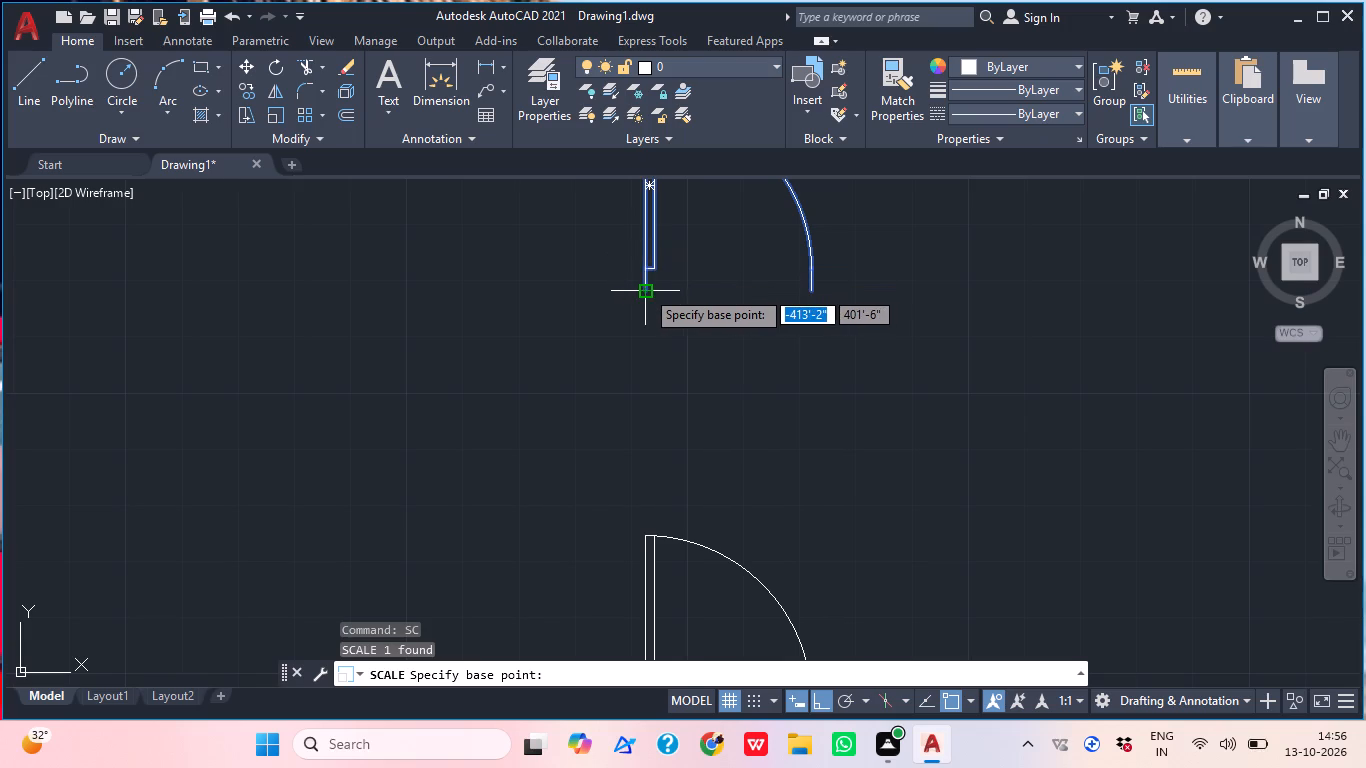
pyautogui.click(645, 289)
pyautogui.click(641, 672)
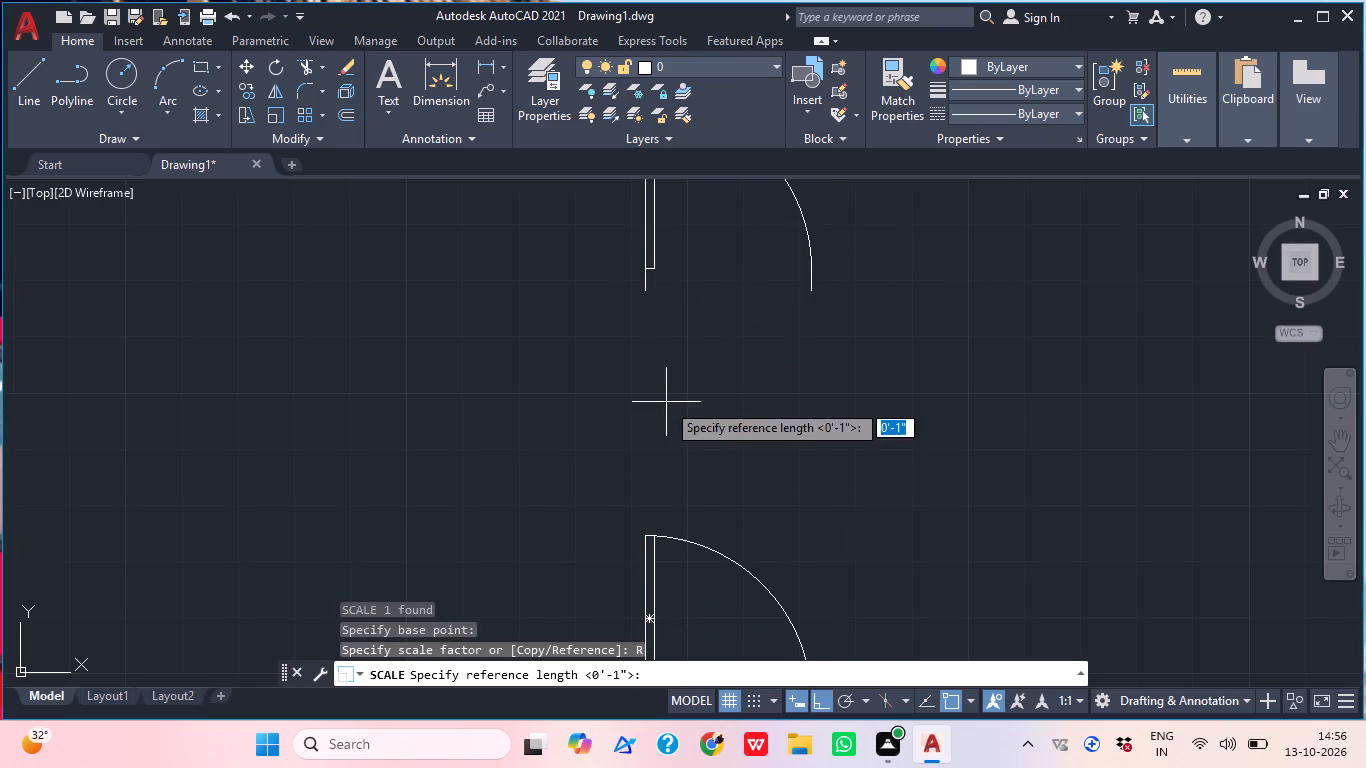
pyautogui.click(642, 290)
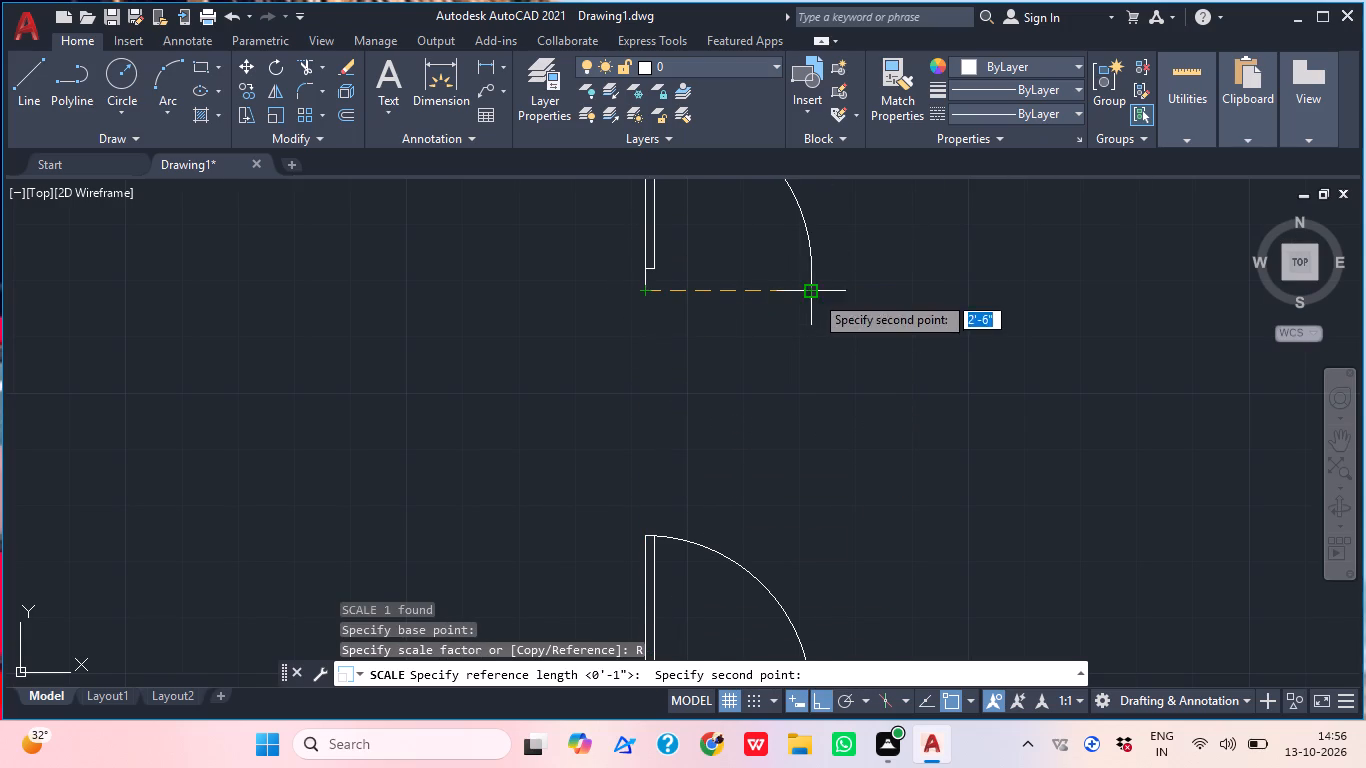
pyautogui.click(814, 294)
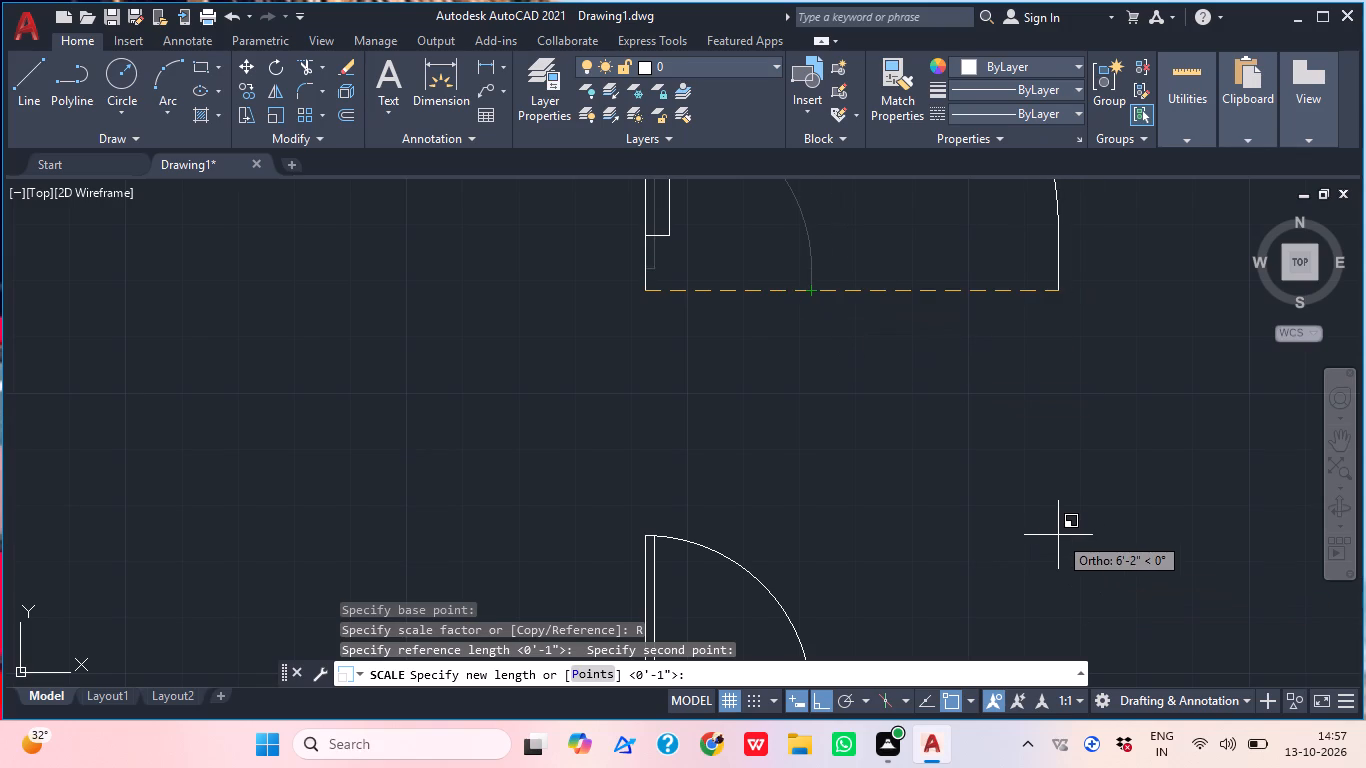
pyautogui.moveTo(936, 483); pyautogui.dragTo(945, 585, button='middle')
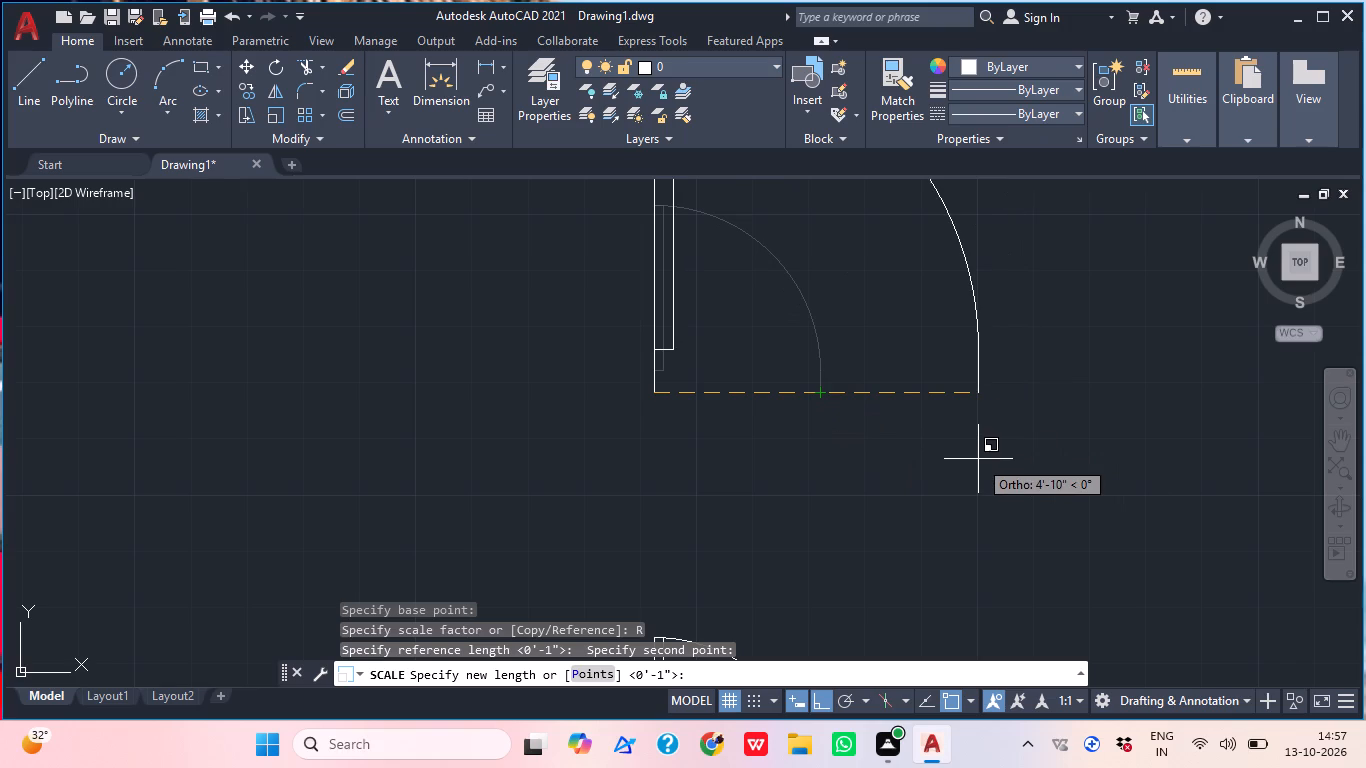
pyautogui.write('2\'6"')
pyautogui.press('Return')
pyautogui.scroll(-2, 978, 459)
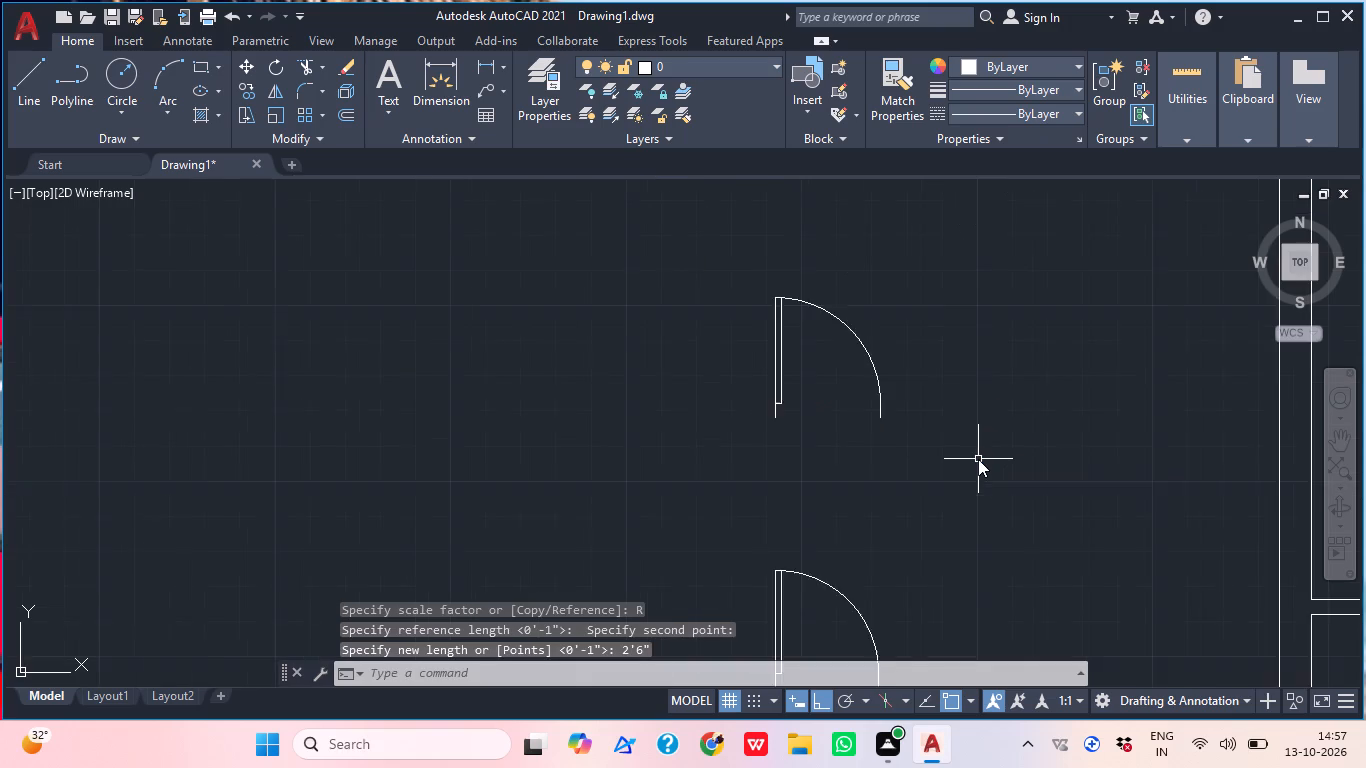
# Scale the lower door block by reference across its opening width, from the lower hinge end, to a new length of 3'6".
pyautogui.moveTo(982, 459); pyautogui.dragTo(975, 173, button='middle')
pyautogui.click(921, 257)
pyautogui.click(819, 273)
pyautogui.write('sc')
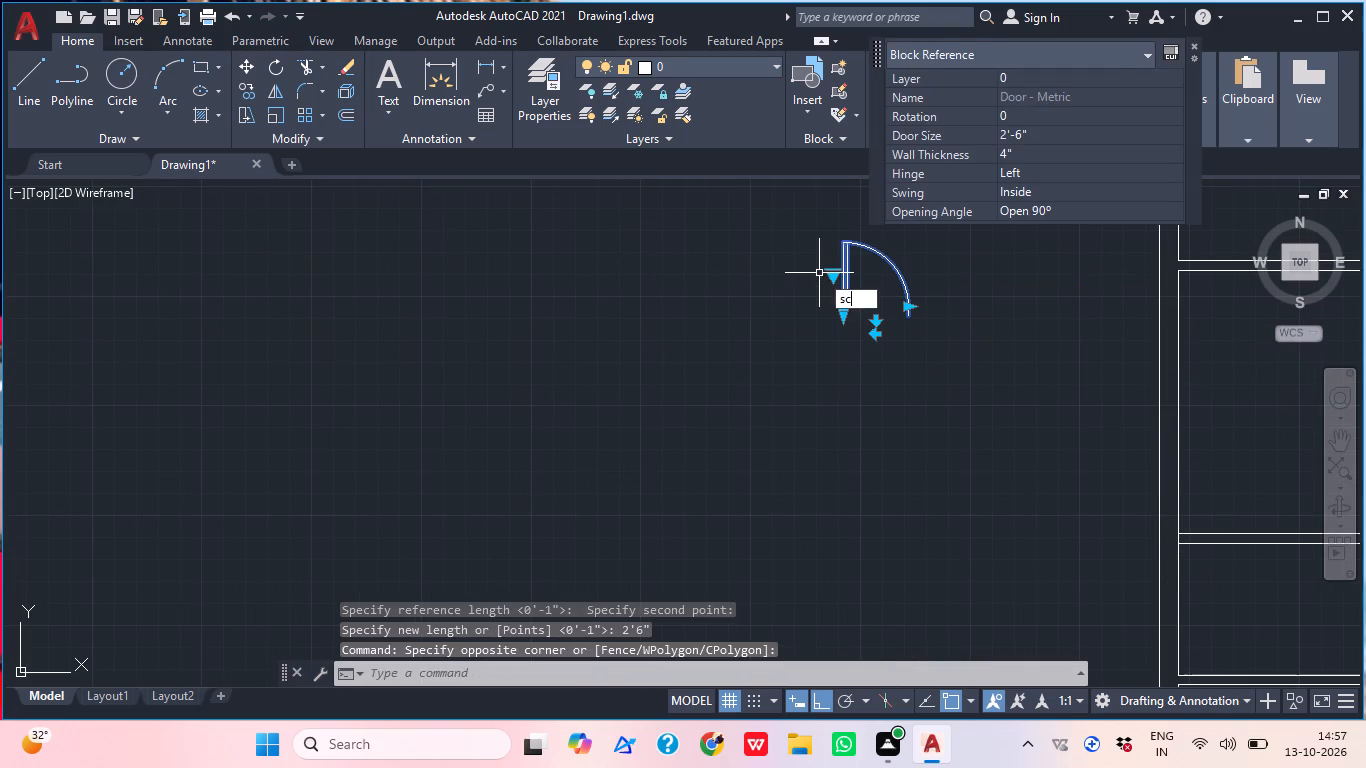
pyautogui.press('space')
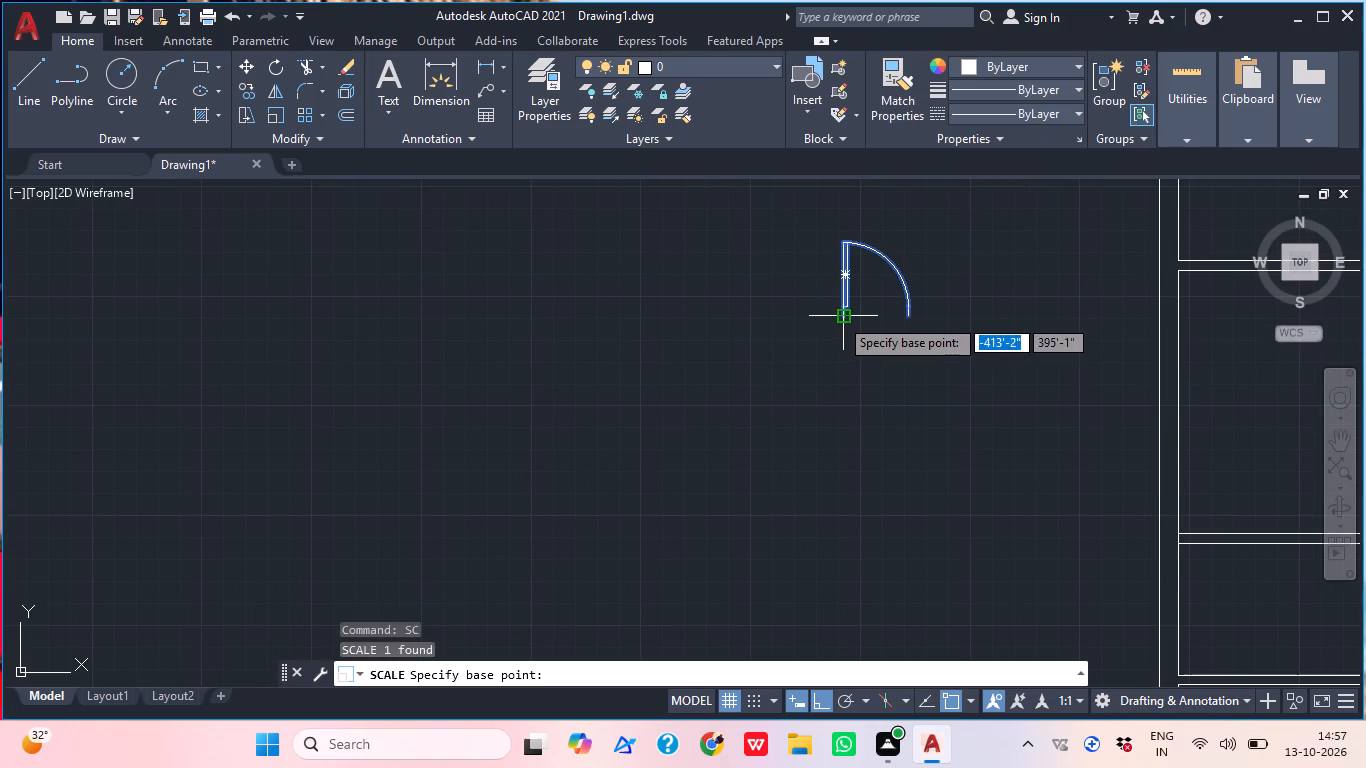
pyautogui.click(839, 317)
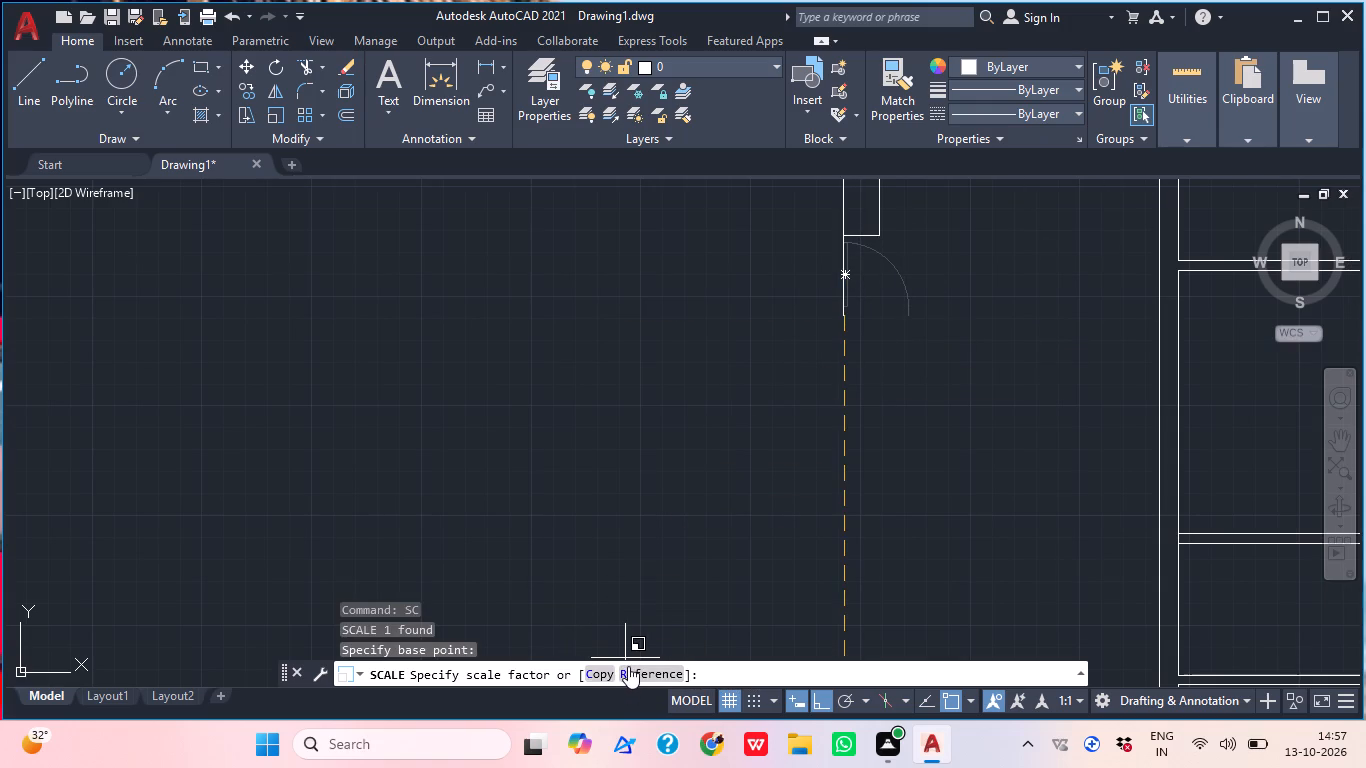
pyautogui.click(628, 666)
pyautogui.moveTo(865, 395); pyautogui.dragTo(707, 581, button='middle')
pyautogui.scroll(1, 700, 521)
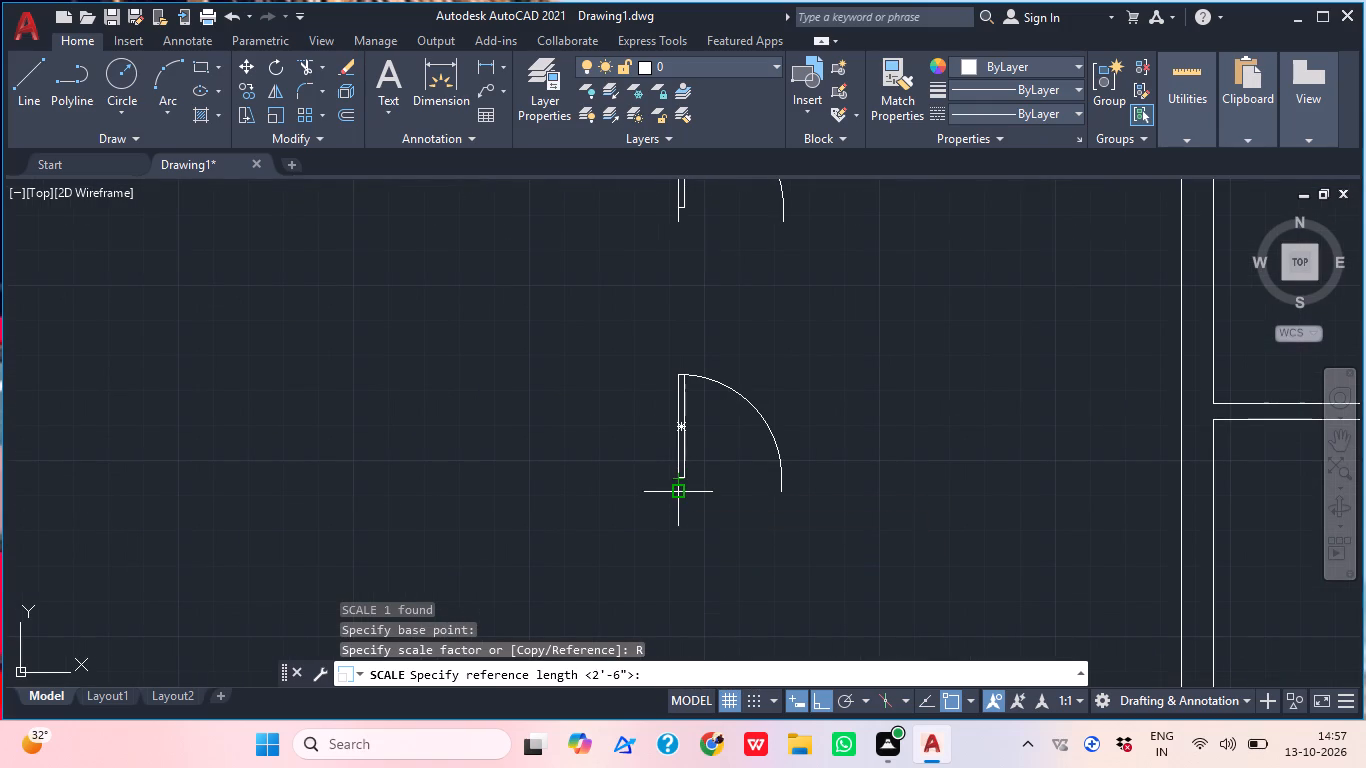
pyautogui.scroll(3, 678, 496)
pyautogui.click(670, 490)
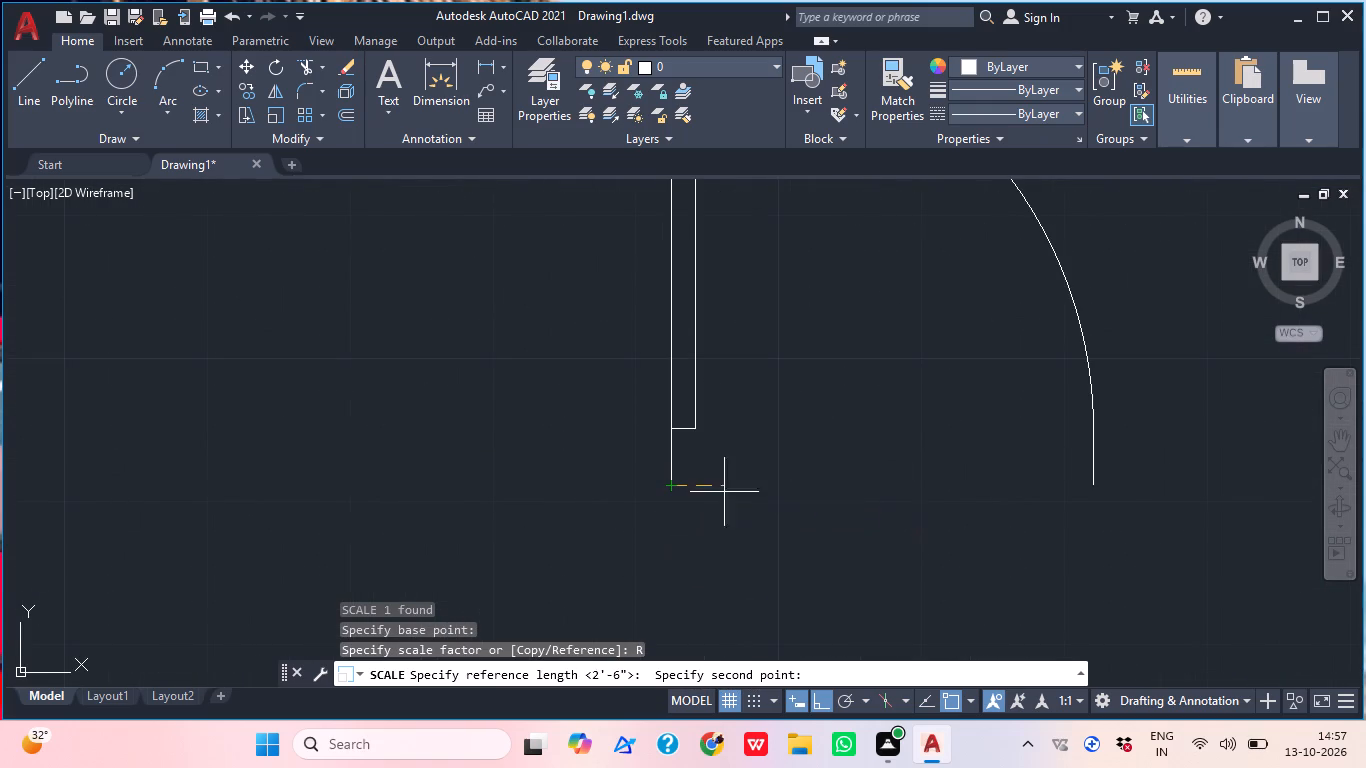
pyautogui.click(1097, 487)
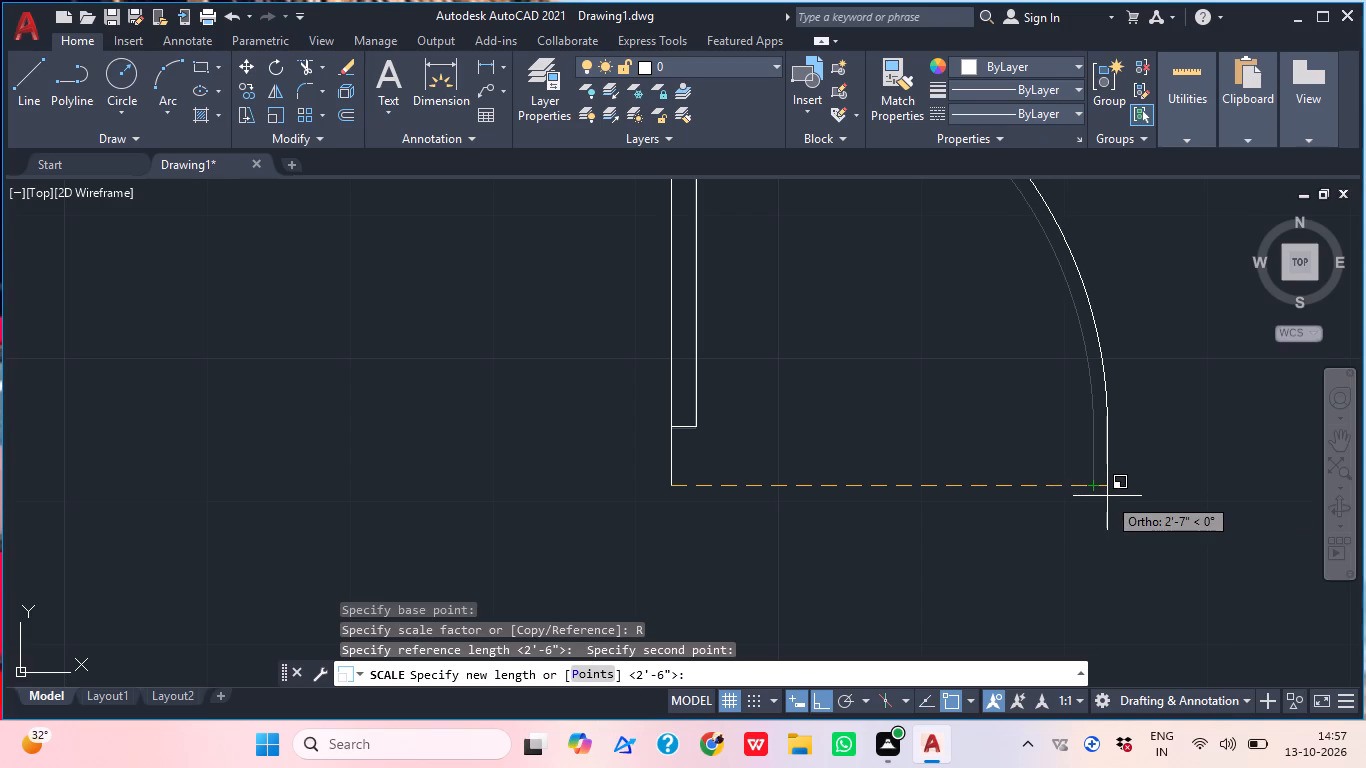
pyautogui.write('3\'6"')
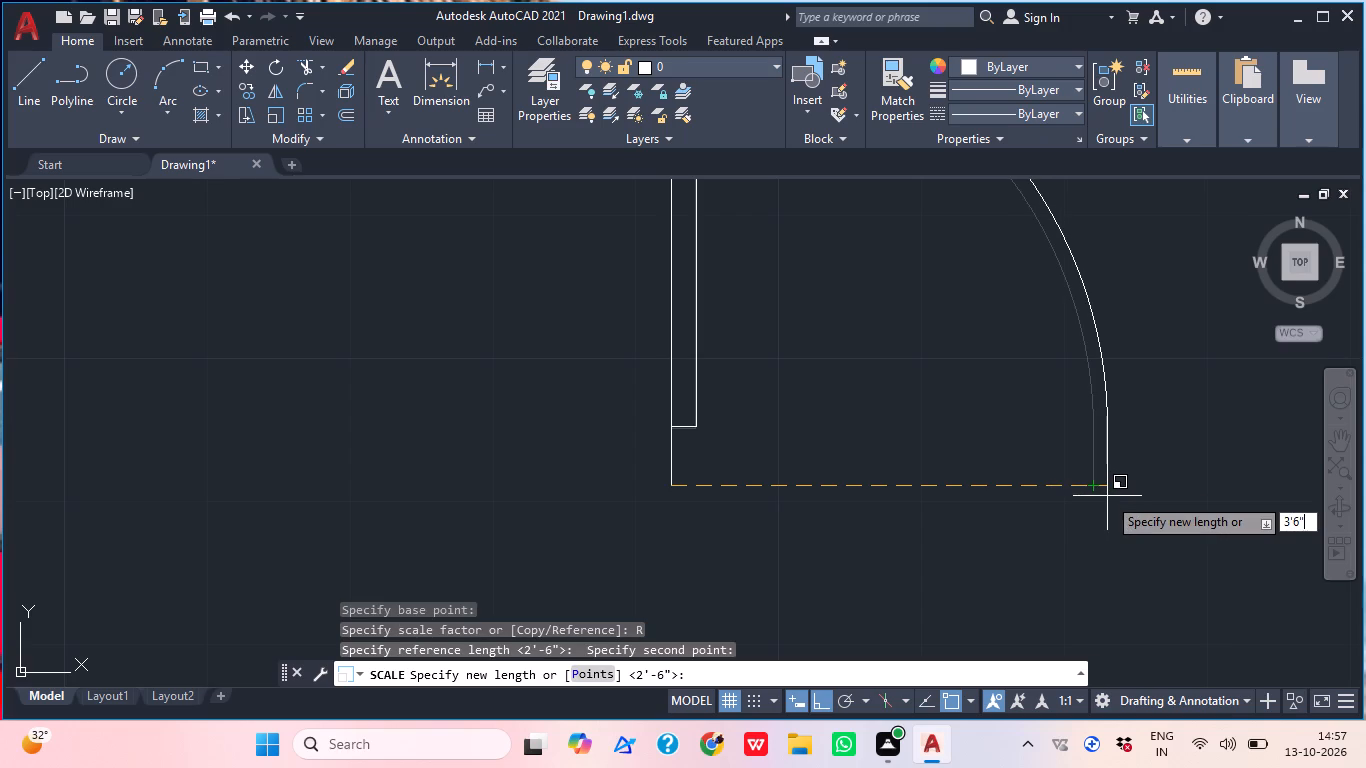
pyautogui.press('Return')
pyautogui.scroll(-3, 1081, 480)
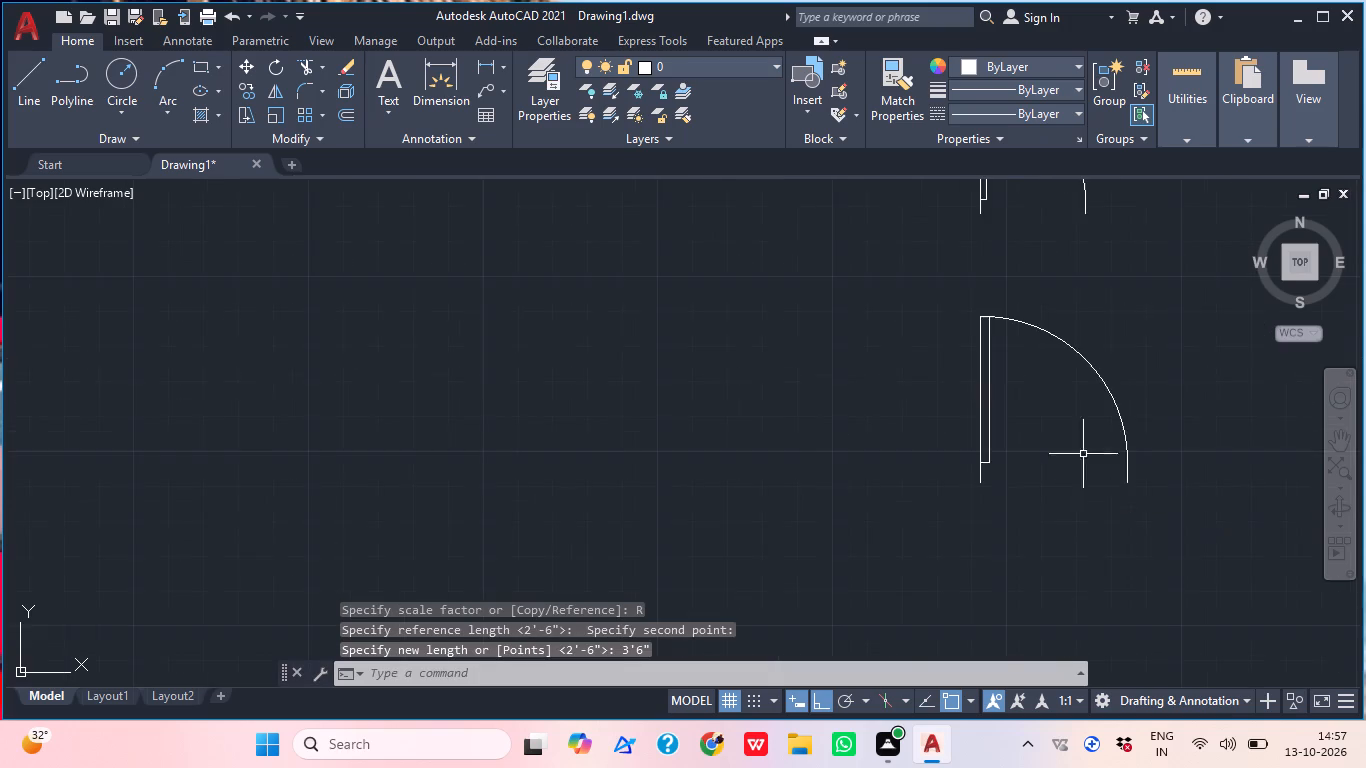
# Copy the 2'-6" door block by its lower hinge end, without Ortho, about 37'-9" into the central hall beside the small rooms' openings.
pyautogui.moveTo(1115, 395); pyautogui.dragTo(770, 602, button='middle')
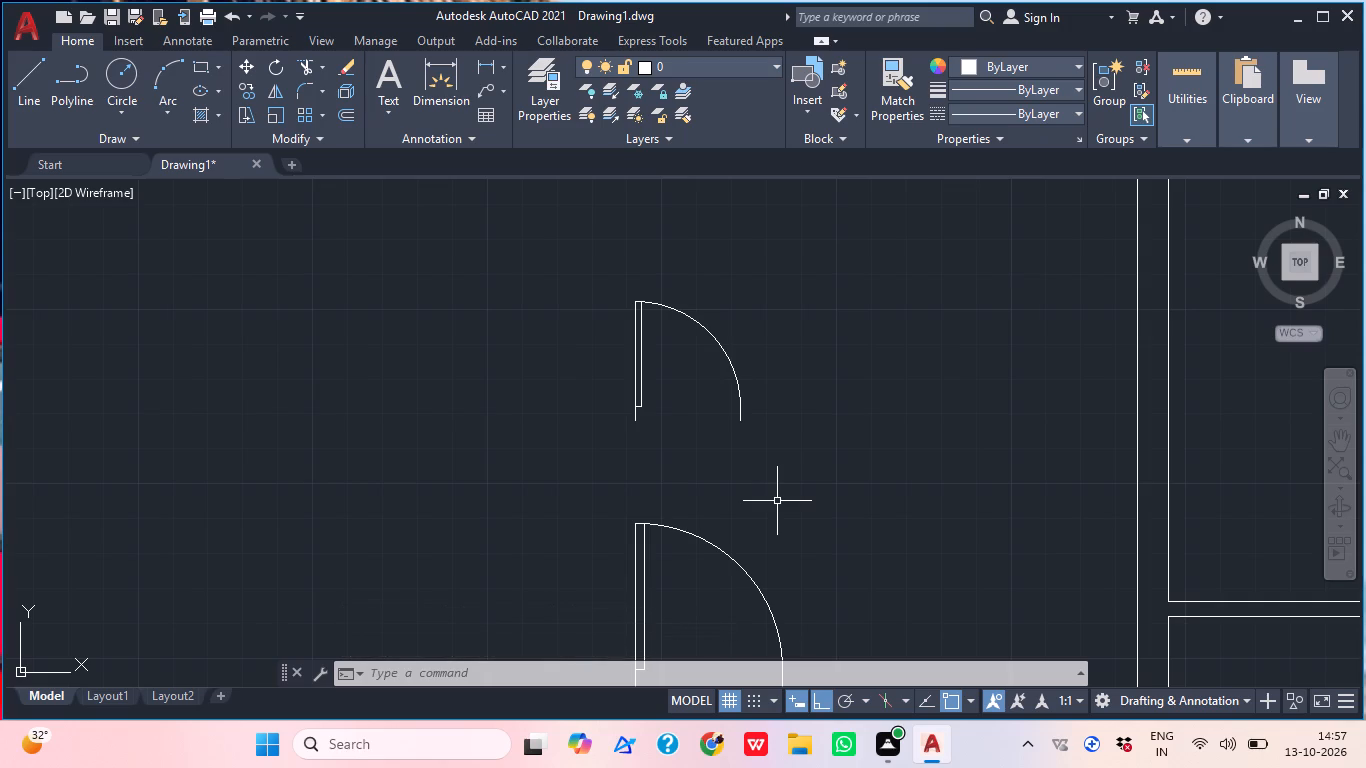
pyautogui.click(687, 396)
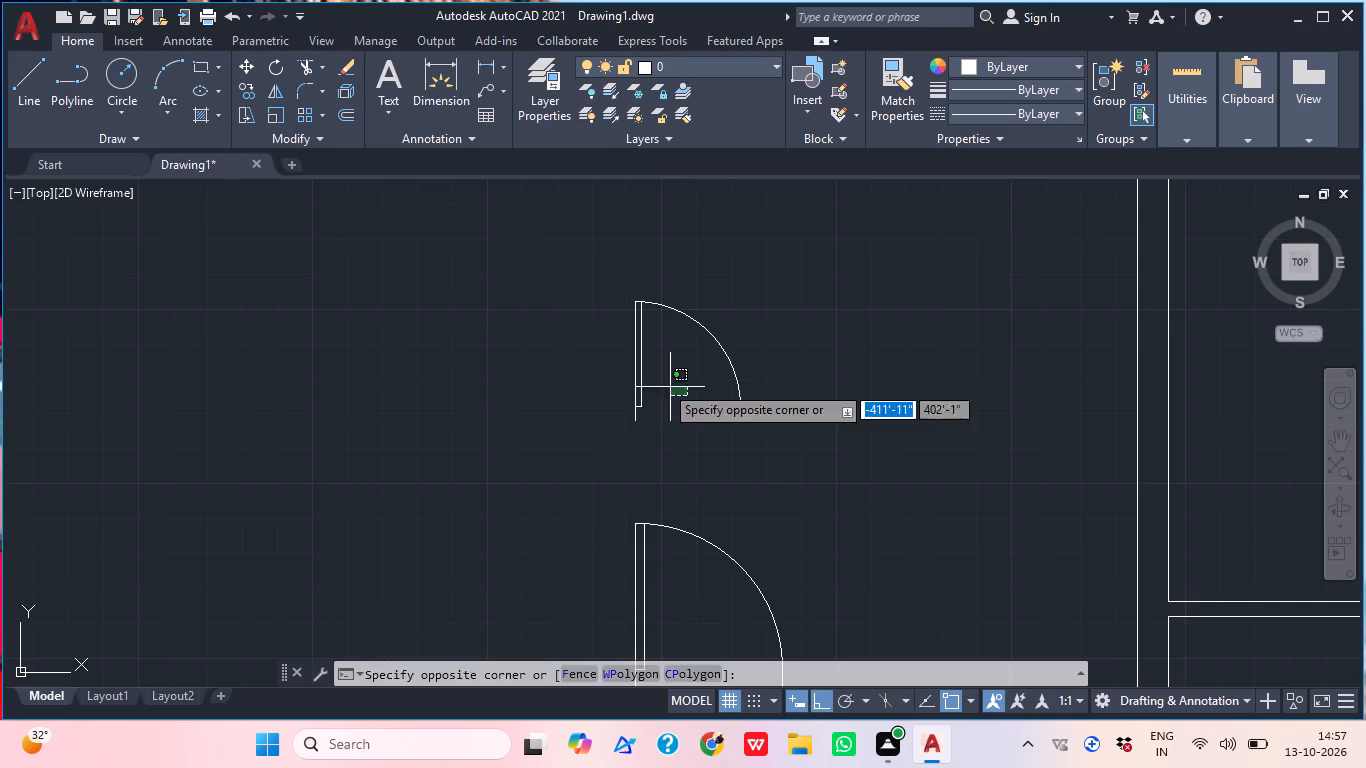
pyautogui.click(575, 356)
pyautogui.write('cop')
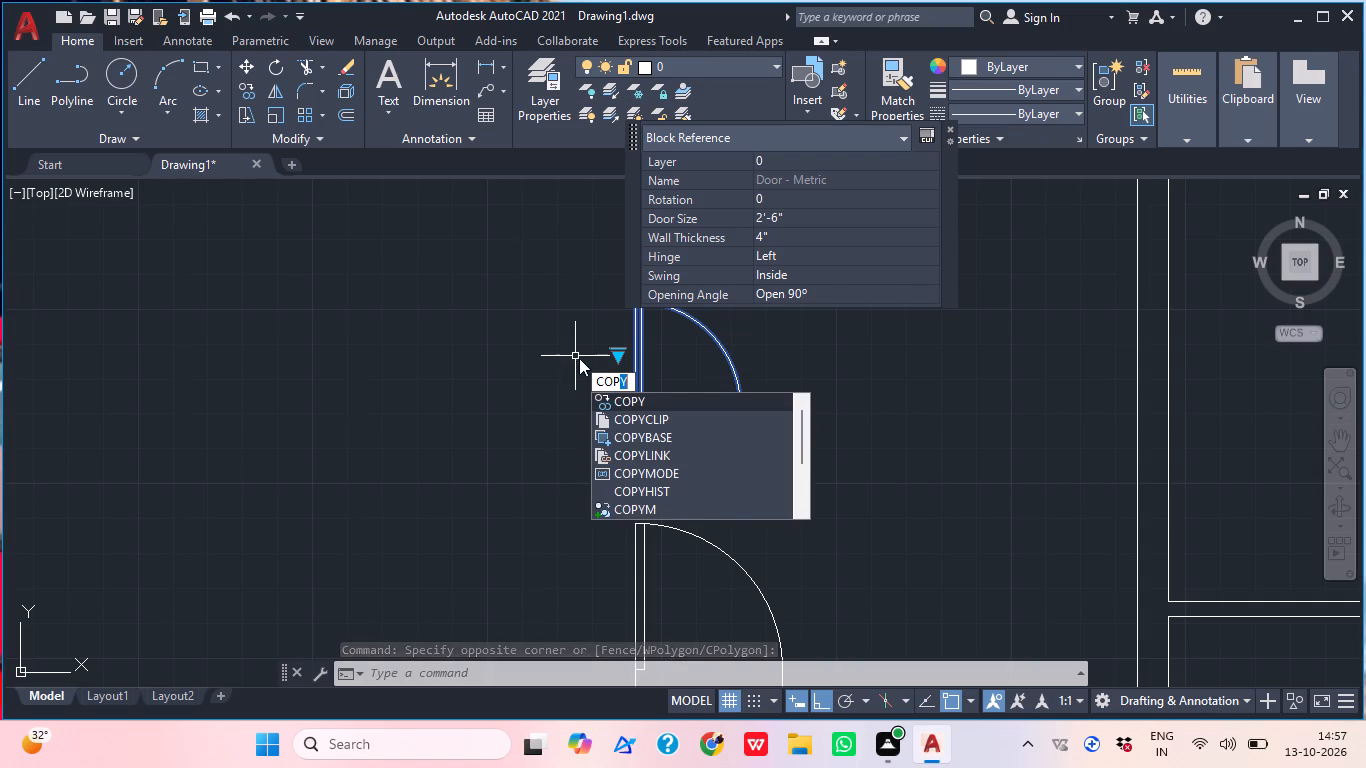
pyautogui.click(651, 401)
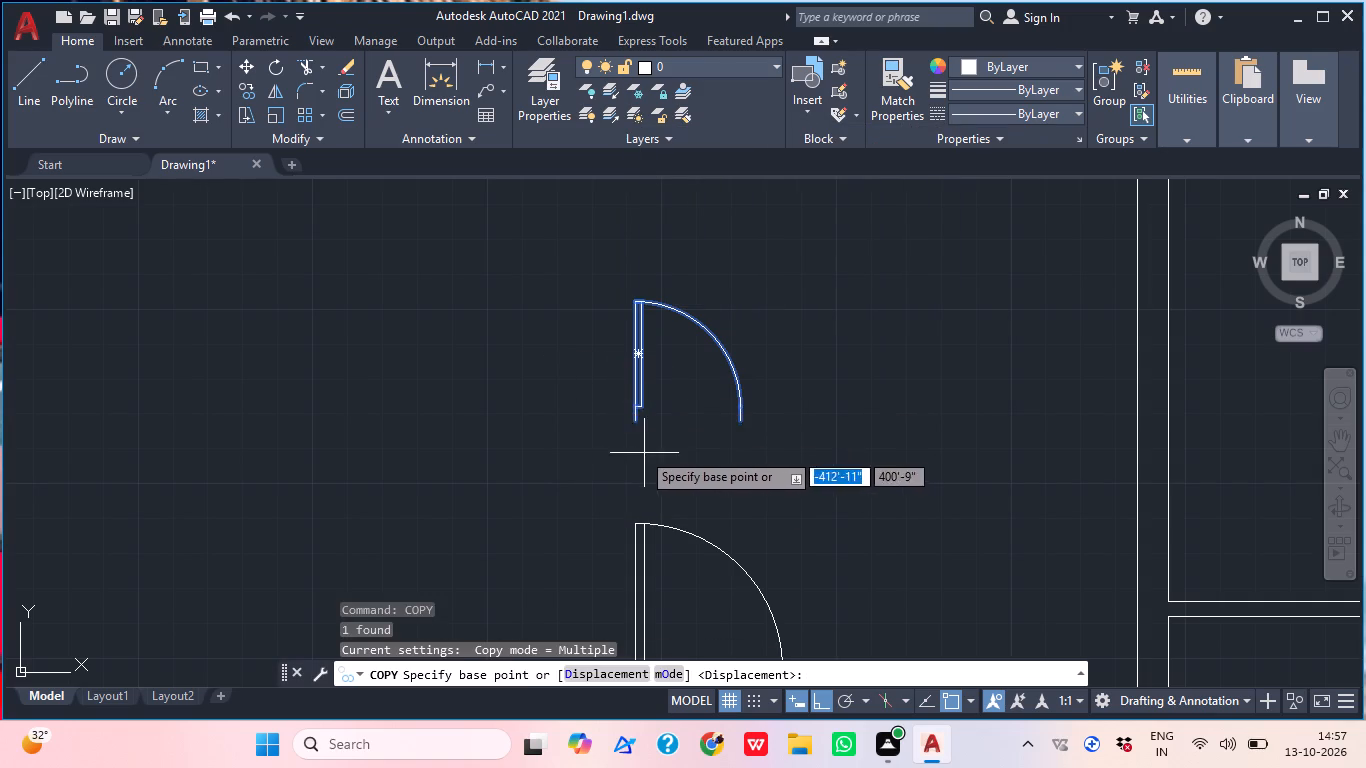
pyautogui.click(630, 420)
pyautogui.scroll(-4, 666, 372)
pyautogui.moveTo(786, 442); pyautogui.dragTo(543, 474, button='middle')
pyautogui.scroll(1, 543, 474)
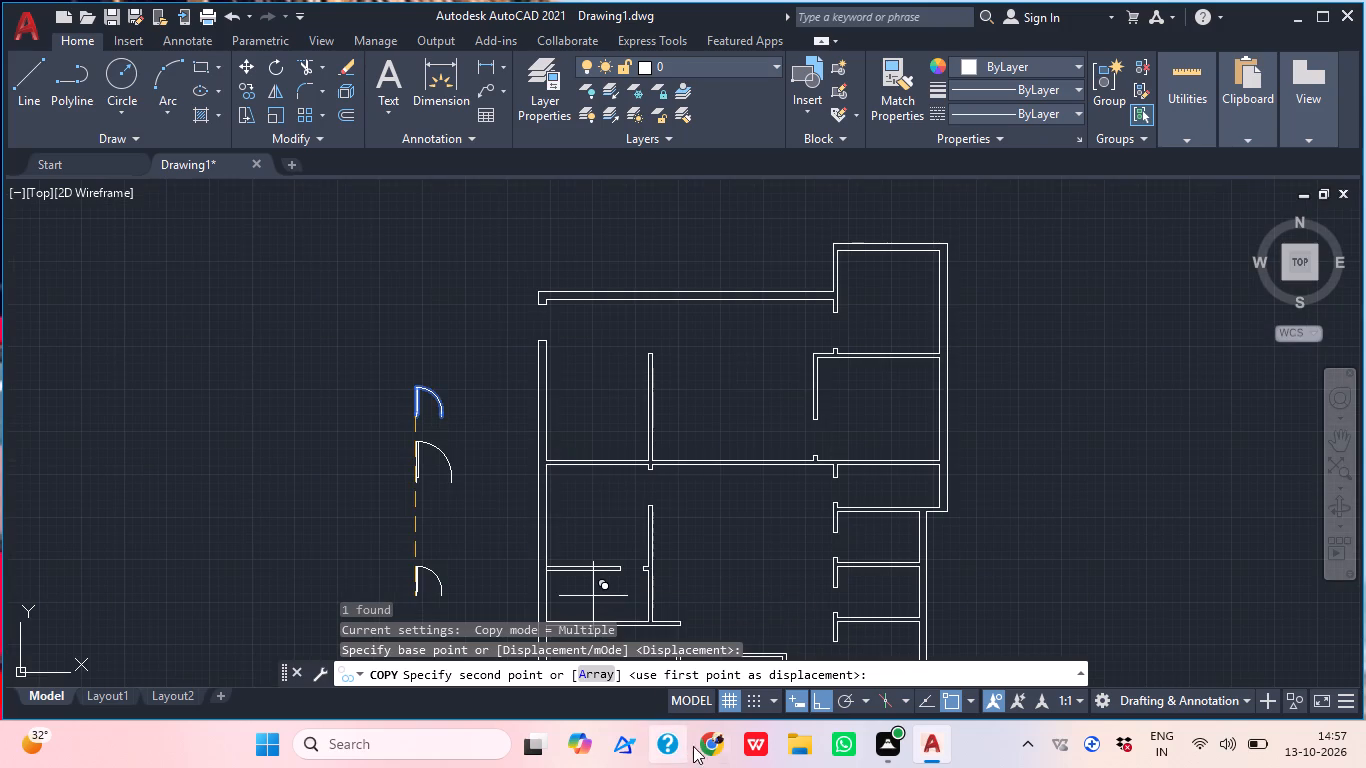
pyautogui.click(817, 703)
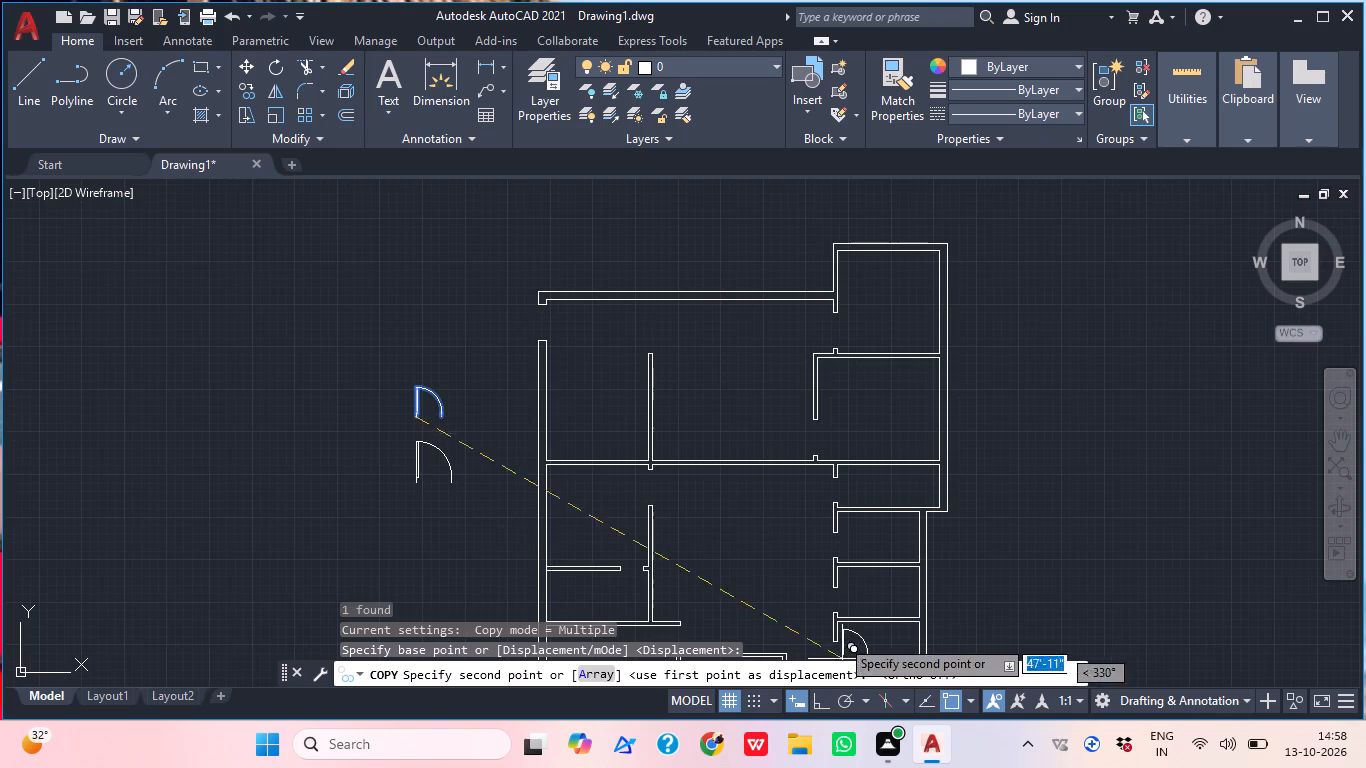
pyautogui.moveTo(789, 551); pyautogui.dragTo(761, 462, button='middle')
pyautogui.scroll(1, 786, 435)
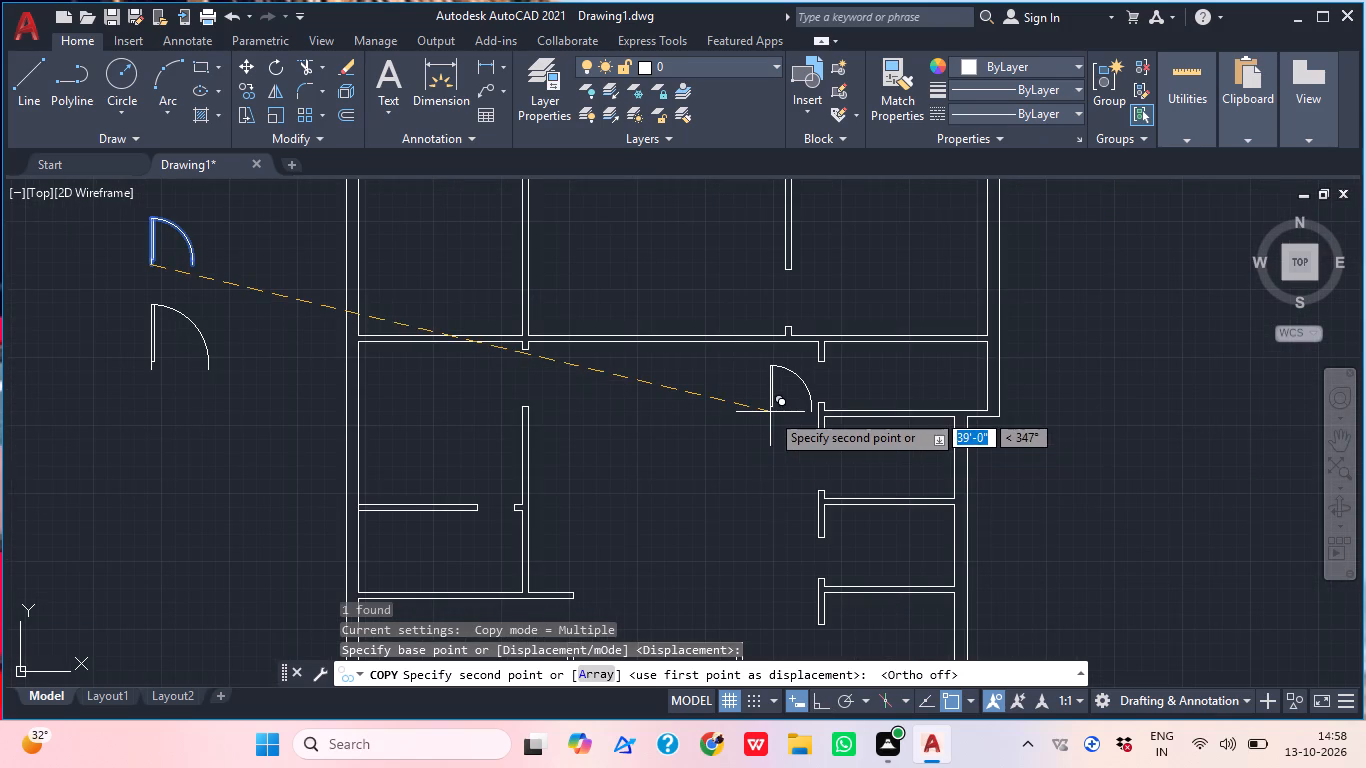
pyautogui.click(750, 412)
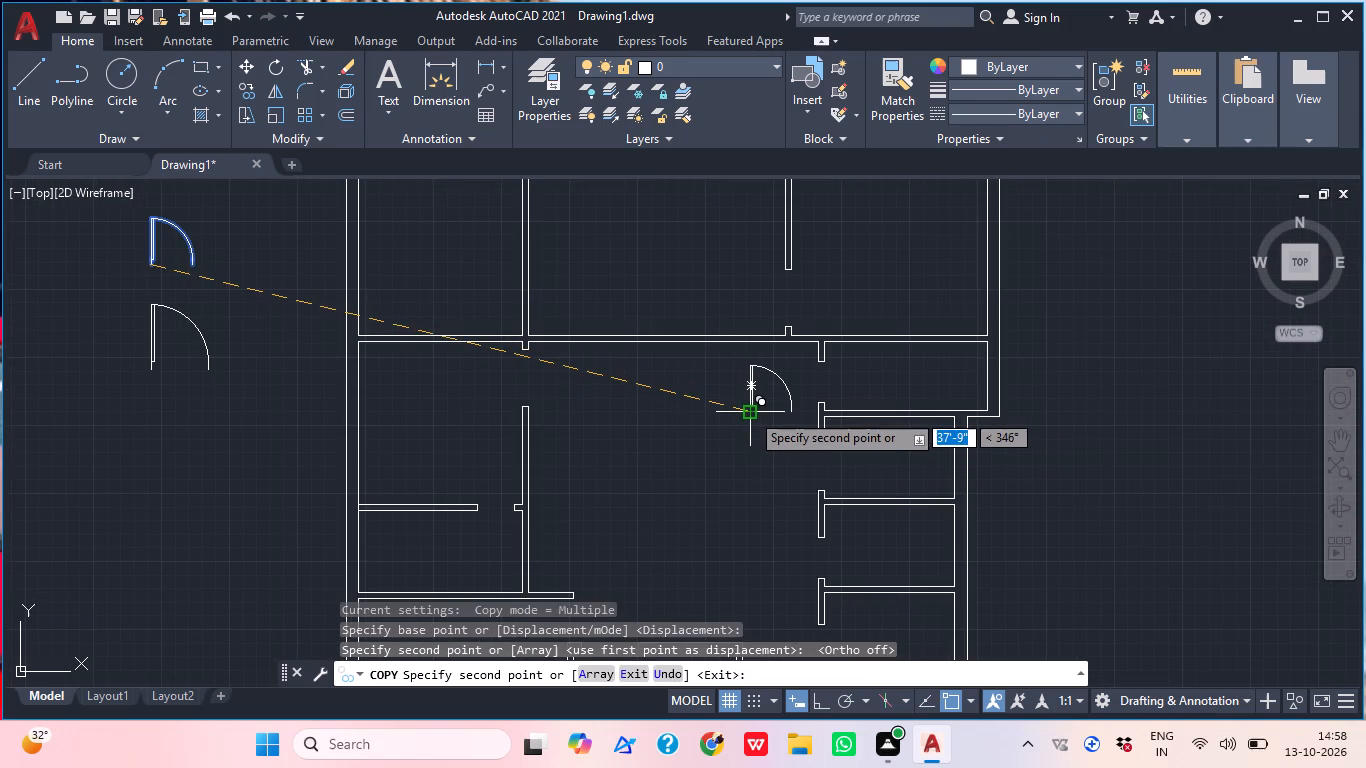
pyautogui.press('`')
pyautogui.press('Escape')
# Rotate the copied door in the hall to 270° about its lower hinge end, with Ortho on.
pyautogui.click(794, 408)
pyautogui.click(686, 344)
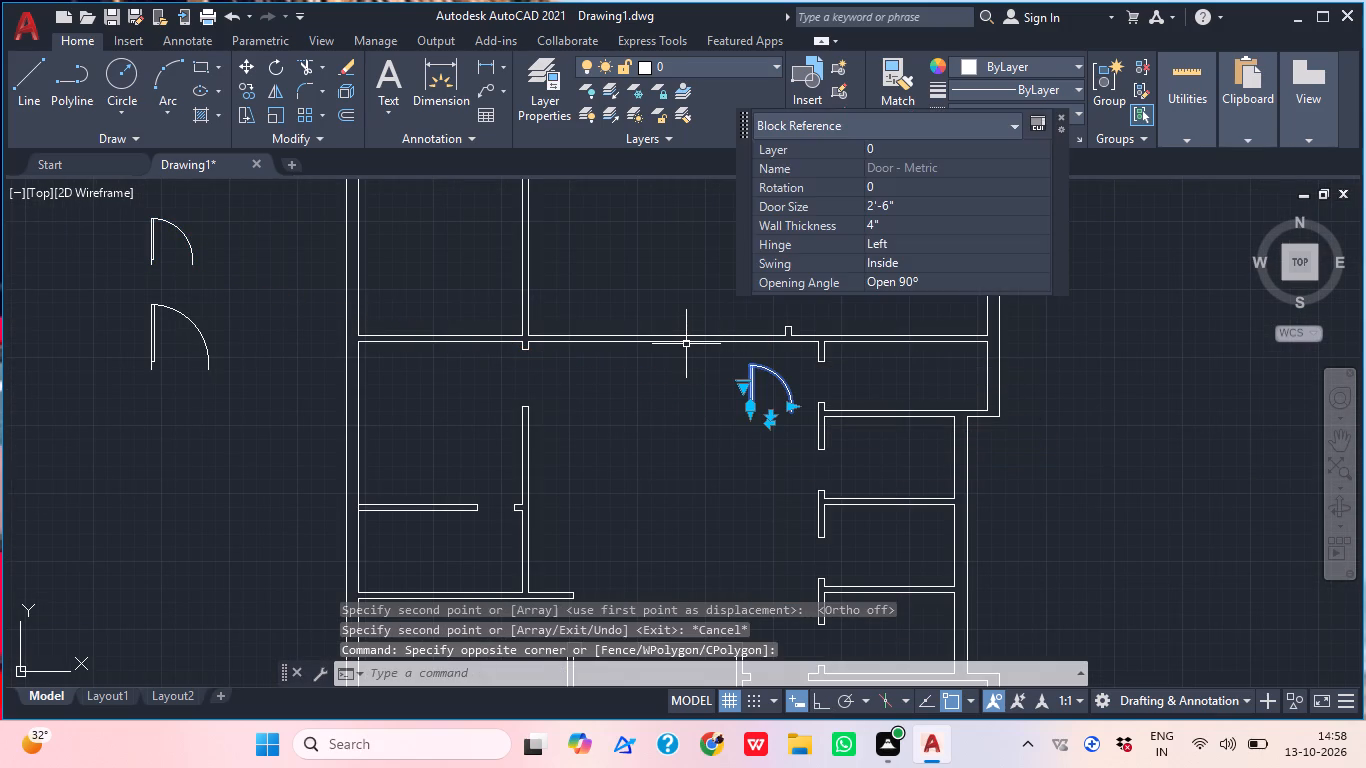
pyautogui.write('ro')
pyautogui.press('space')
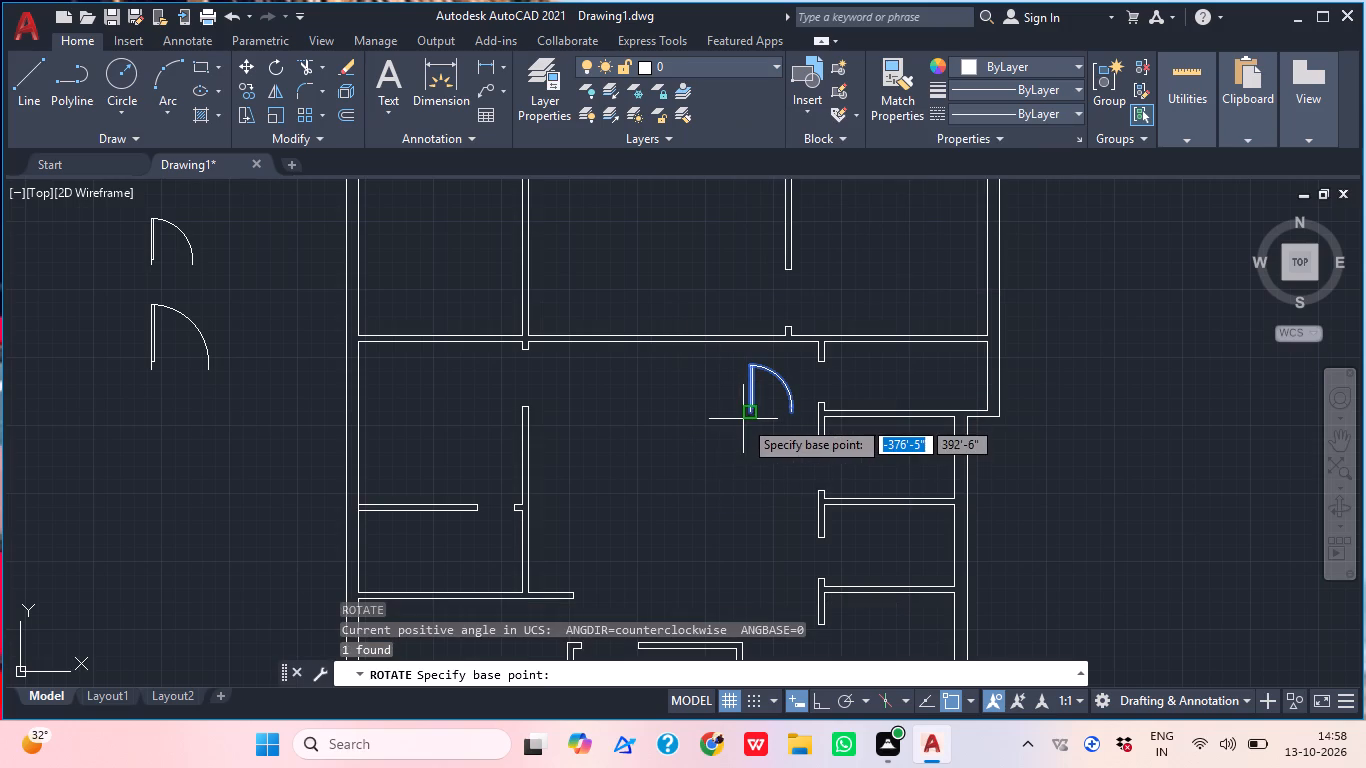
pyautogui.middleClick(743, 419)
pyautogui.scroll(3, 743, 419)
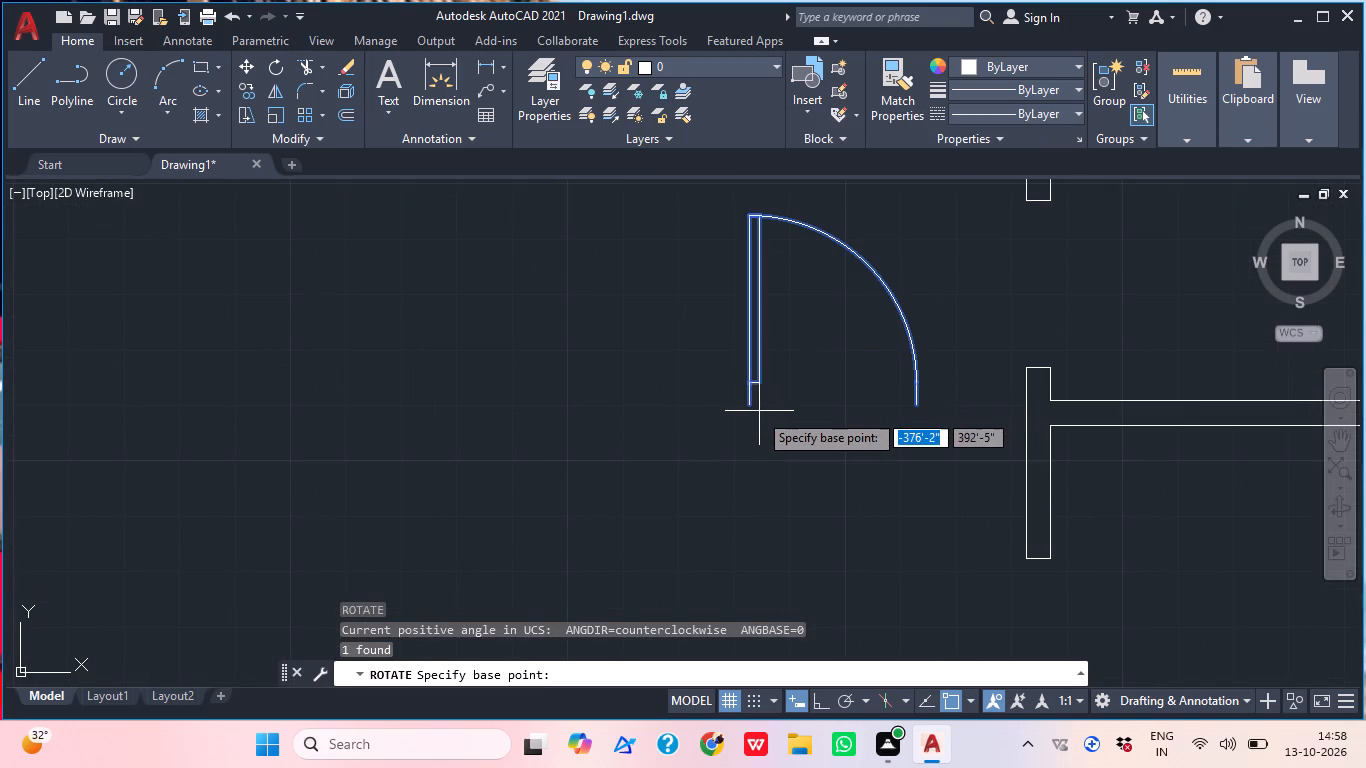
pyautogui.click(751, 412)
pyautogui.scroll(-3, 792, 374)
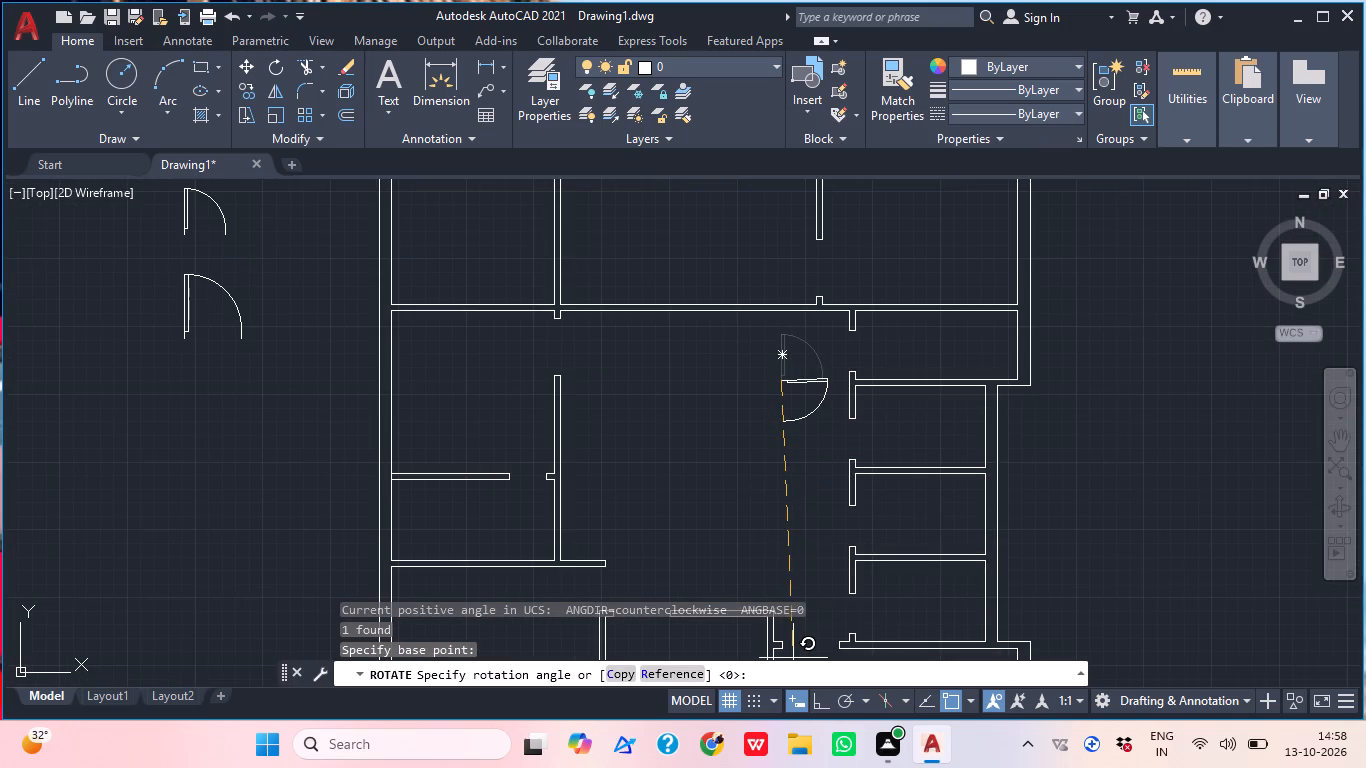
pyautogui.click(814, 701)
pyautogui.moveTo(814, 616); pyautogui.dragTo(819, 554, button='middle')
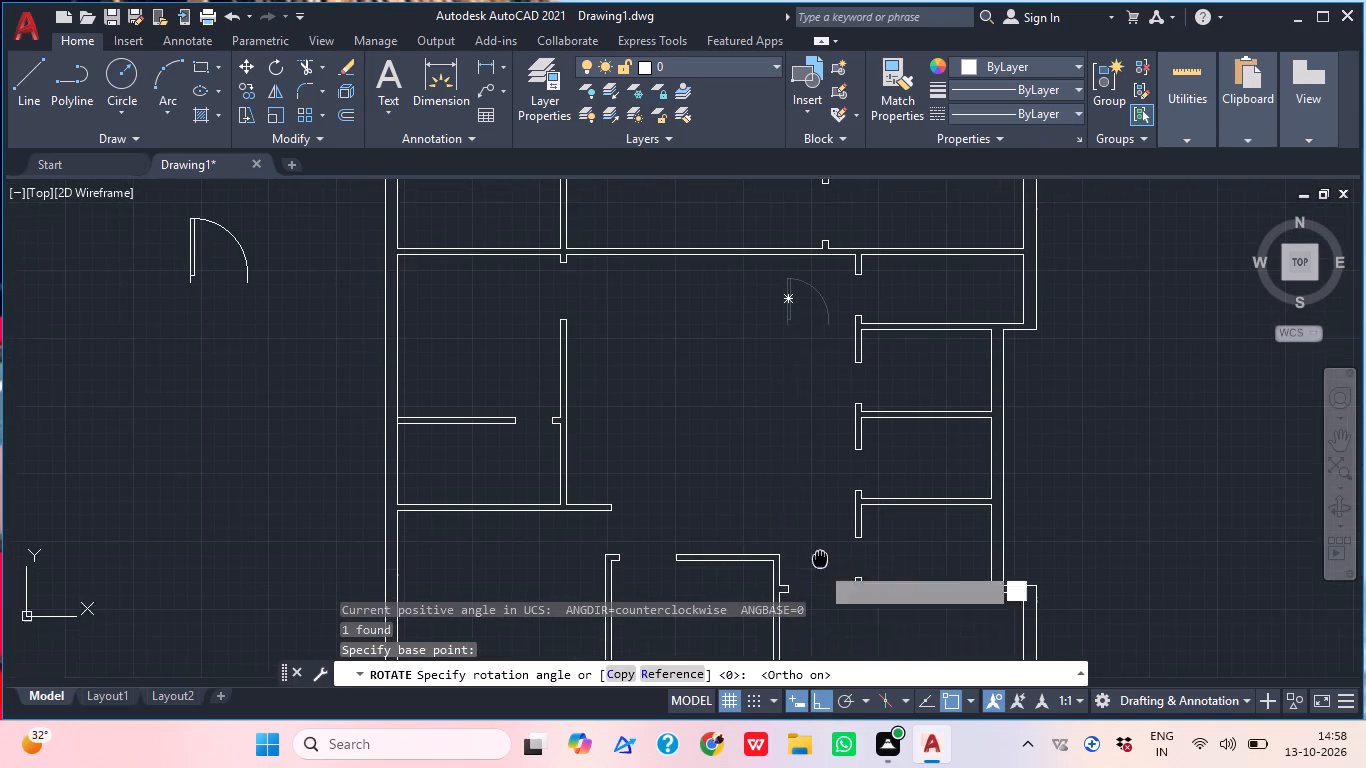
pyautogui.click(794, 478)
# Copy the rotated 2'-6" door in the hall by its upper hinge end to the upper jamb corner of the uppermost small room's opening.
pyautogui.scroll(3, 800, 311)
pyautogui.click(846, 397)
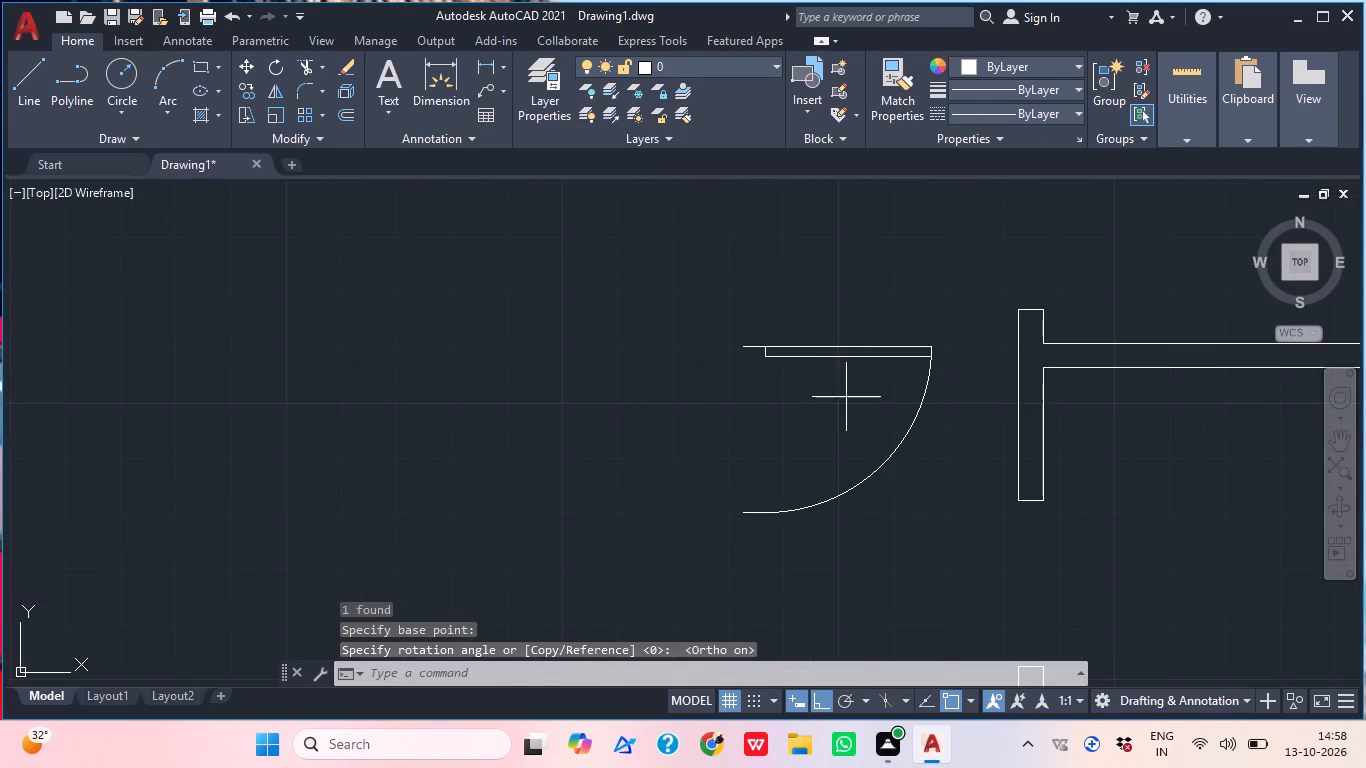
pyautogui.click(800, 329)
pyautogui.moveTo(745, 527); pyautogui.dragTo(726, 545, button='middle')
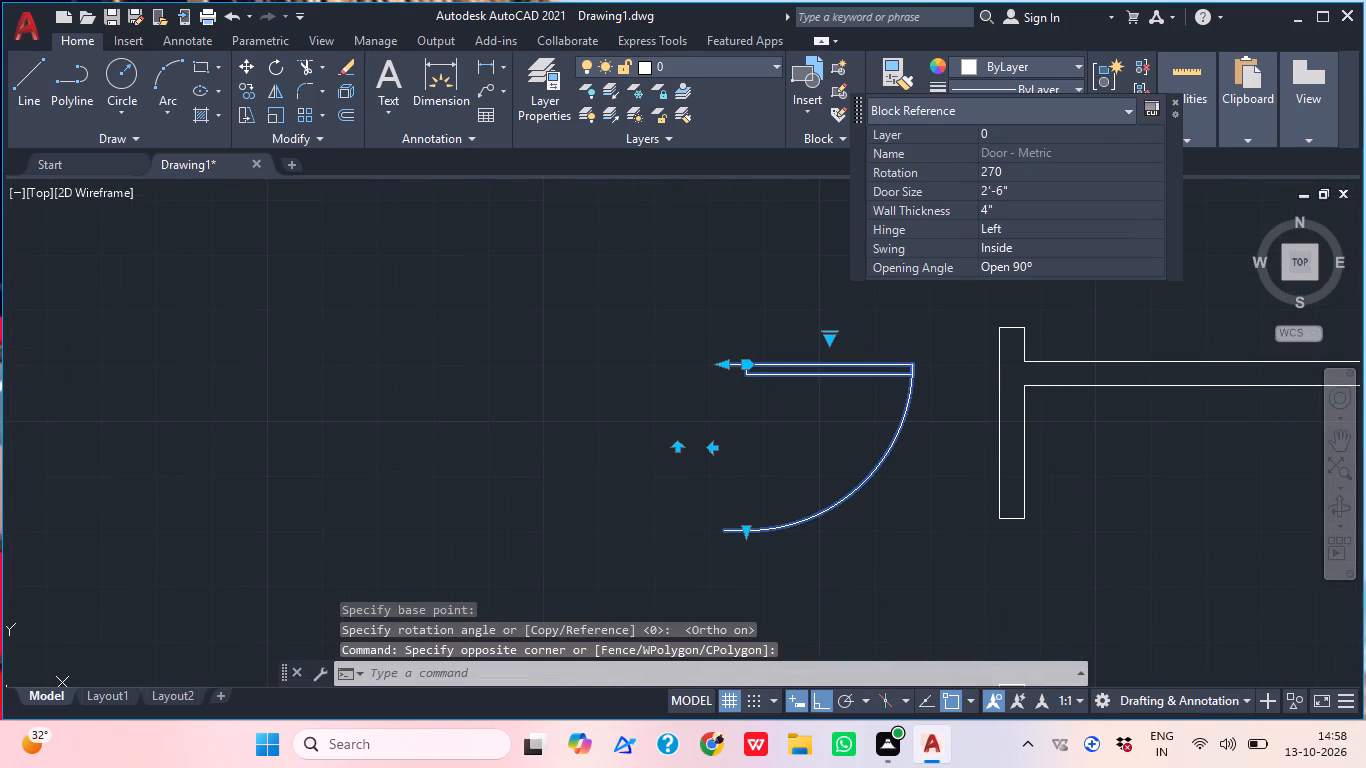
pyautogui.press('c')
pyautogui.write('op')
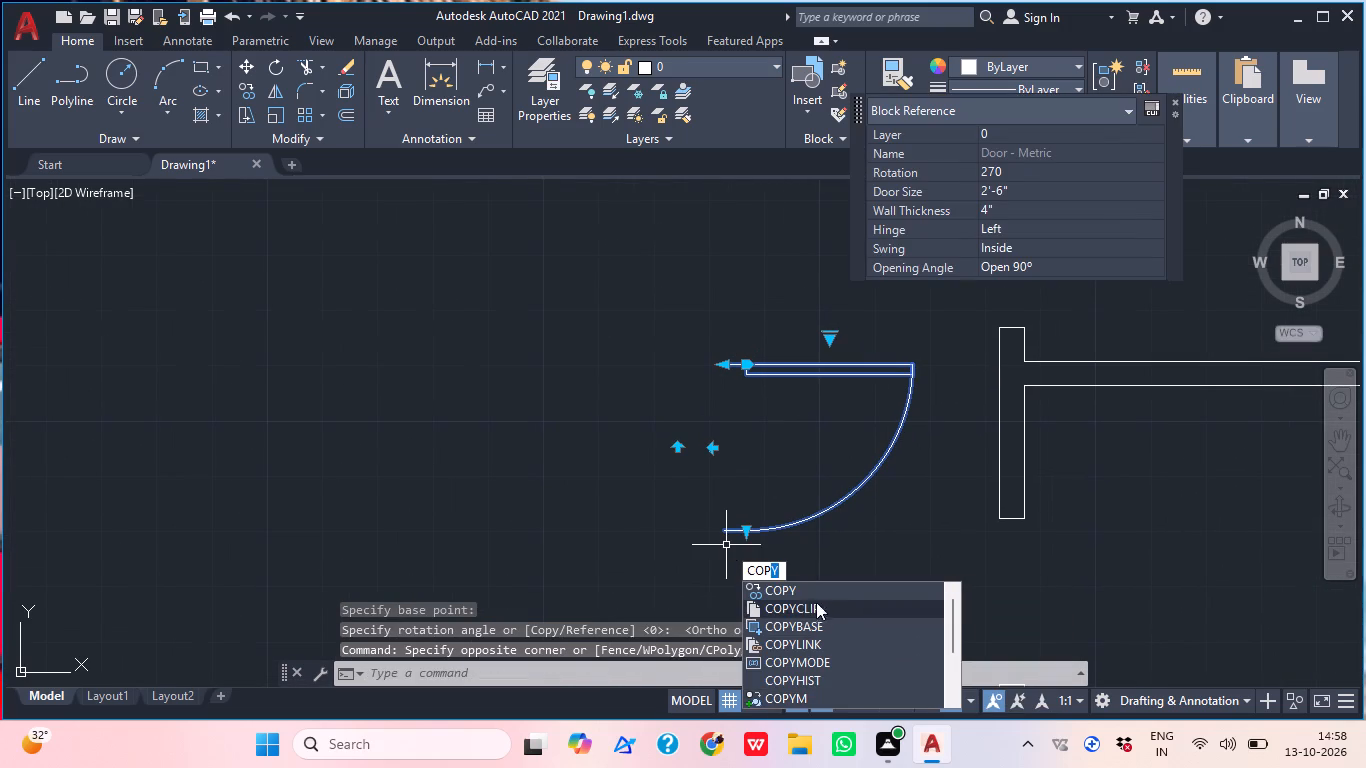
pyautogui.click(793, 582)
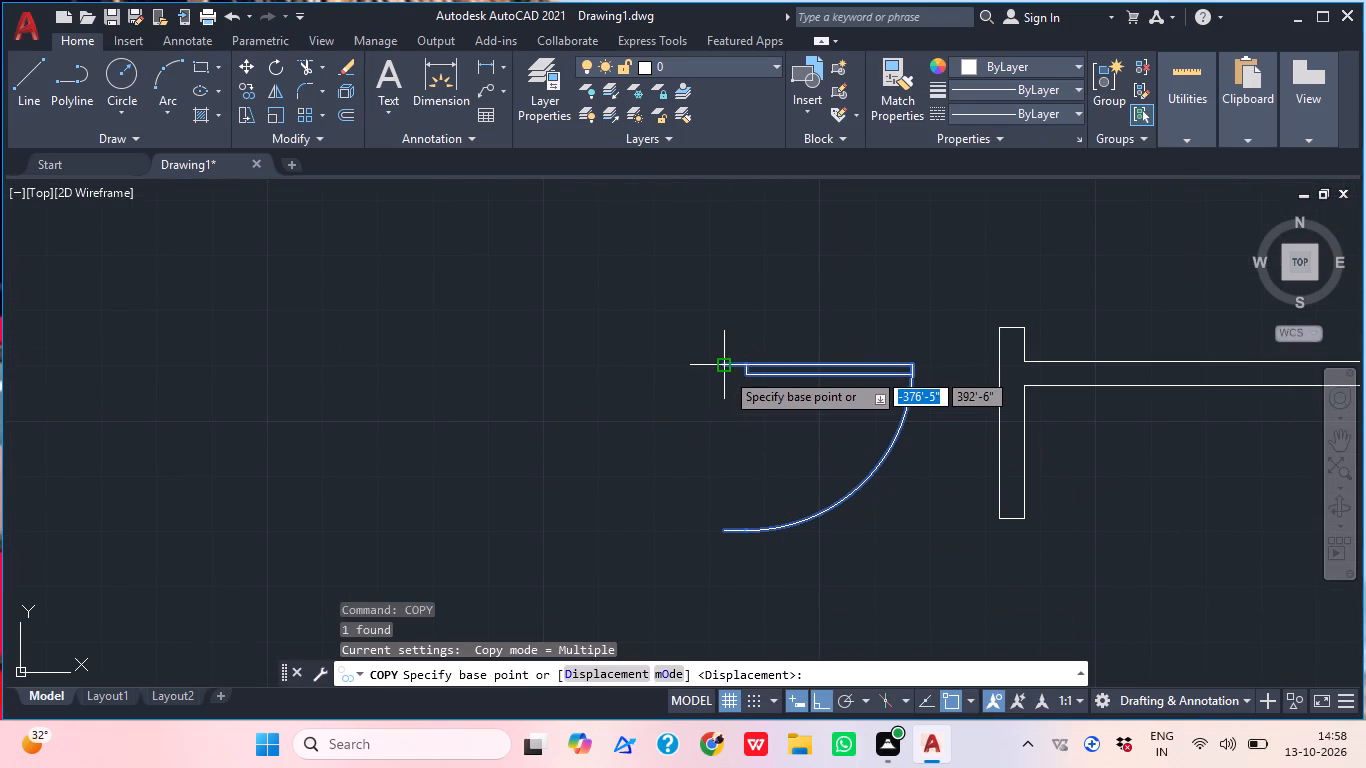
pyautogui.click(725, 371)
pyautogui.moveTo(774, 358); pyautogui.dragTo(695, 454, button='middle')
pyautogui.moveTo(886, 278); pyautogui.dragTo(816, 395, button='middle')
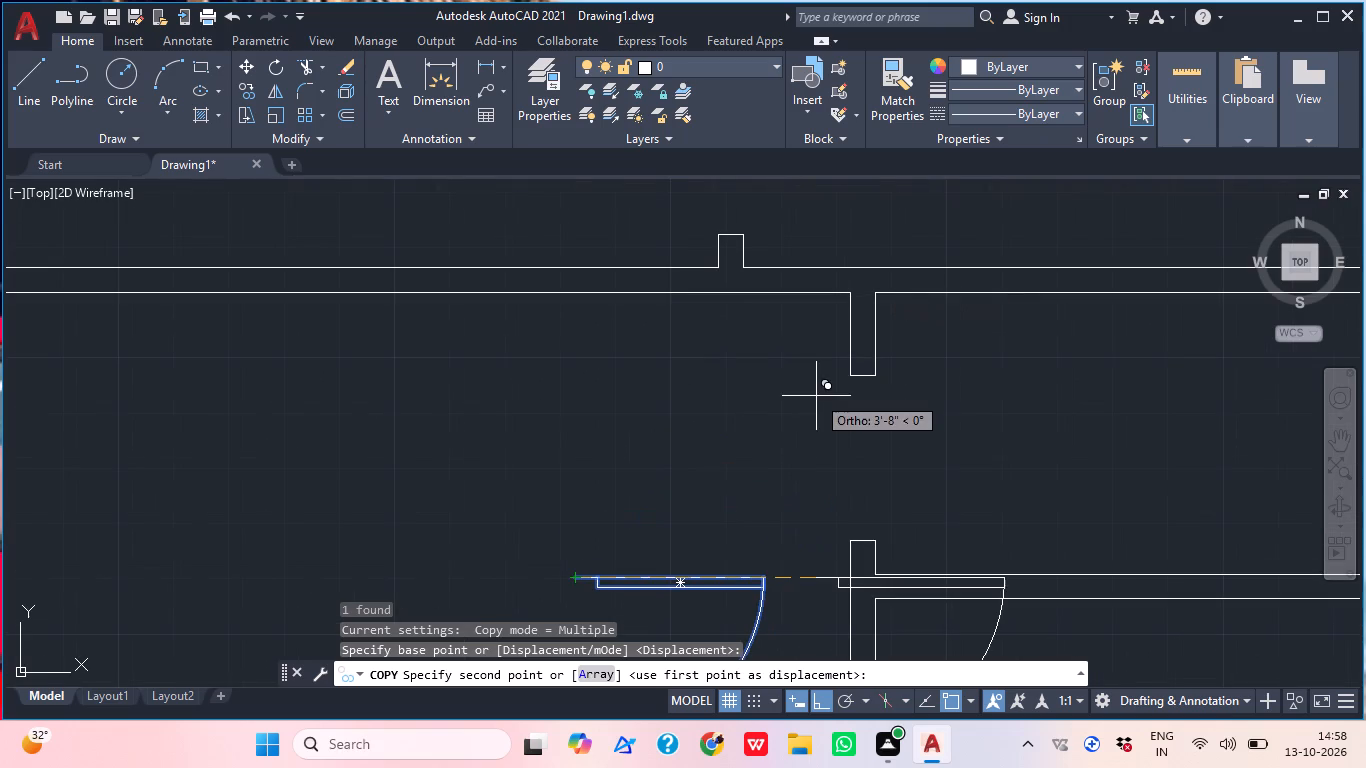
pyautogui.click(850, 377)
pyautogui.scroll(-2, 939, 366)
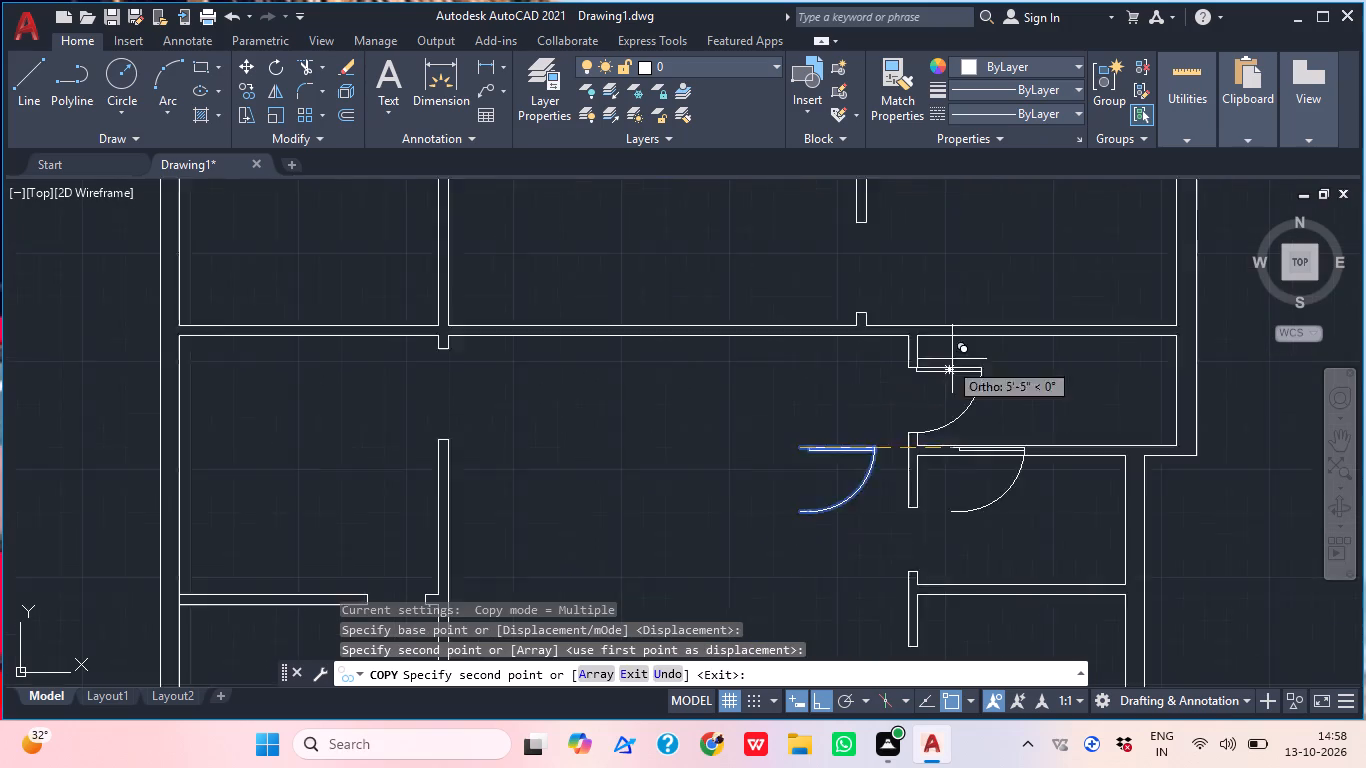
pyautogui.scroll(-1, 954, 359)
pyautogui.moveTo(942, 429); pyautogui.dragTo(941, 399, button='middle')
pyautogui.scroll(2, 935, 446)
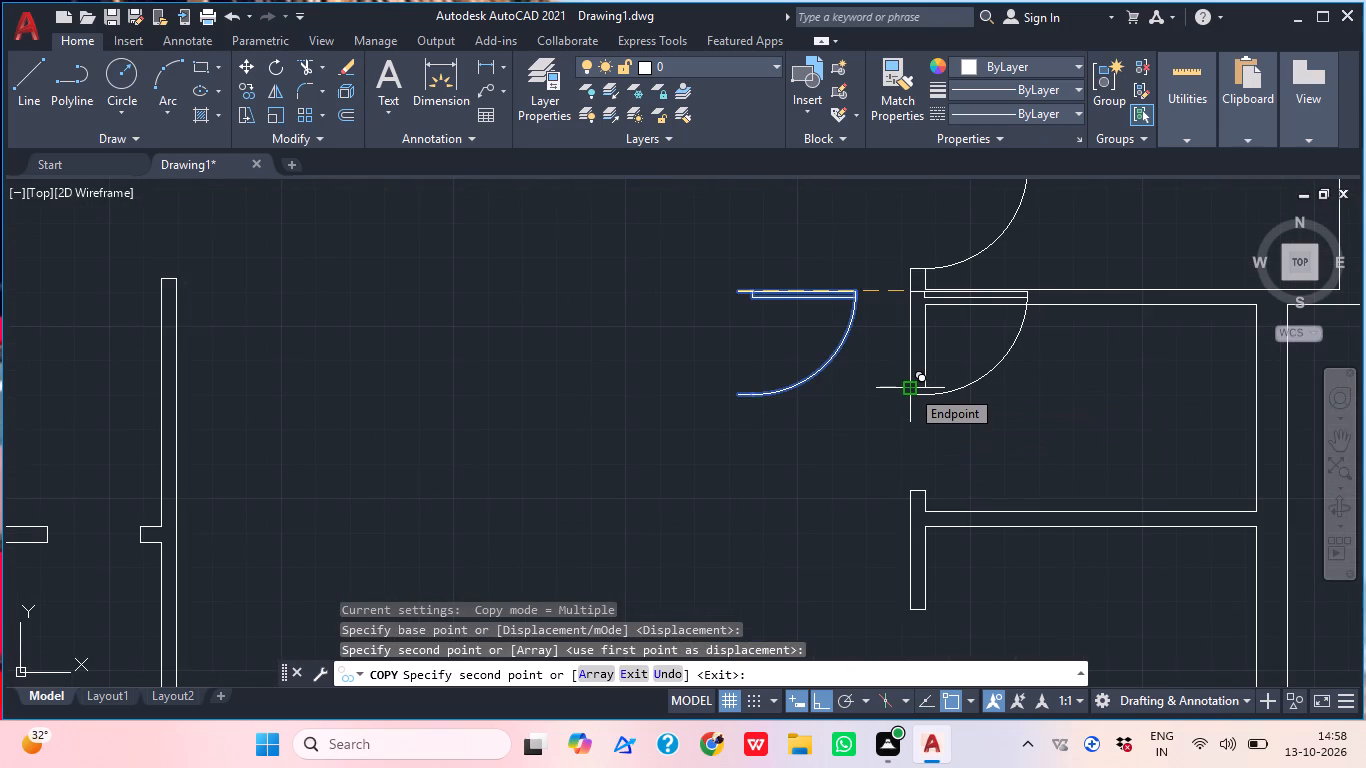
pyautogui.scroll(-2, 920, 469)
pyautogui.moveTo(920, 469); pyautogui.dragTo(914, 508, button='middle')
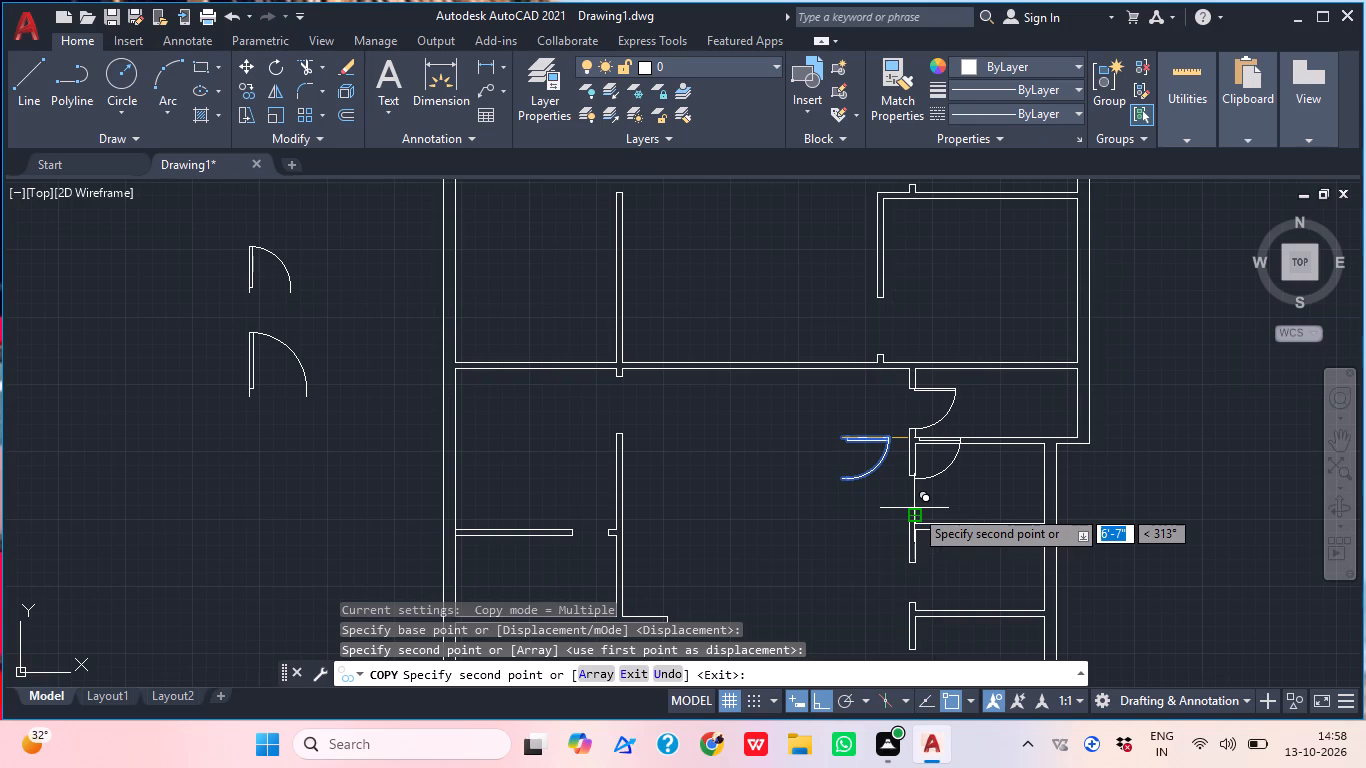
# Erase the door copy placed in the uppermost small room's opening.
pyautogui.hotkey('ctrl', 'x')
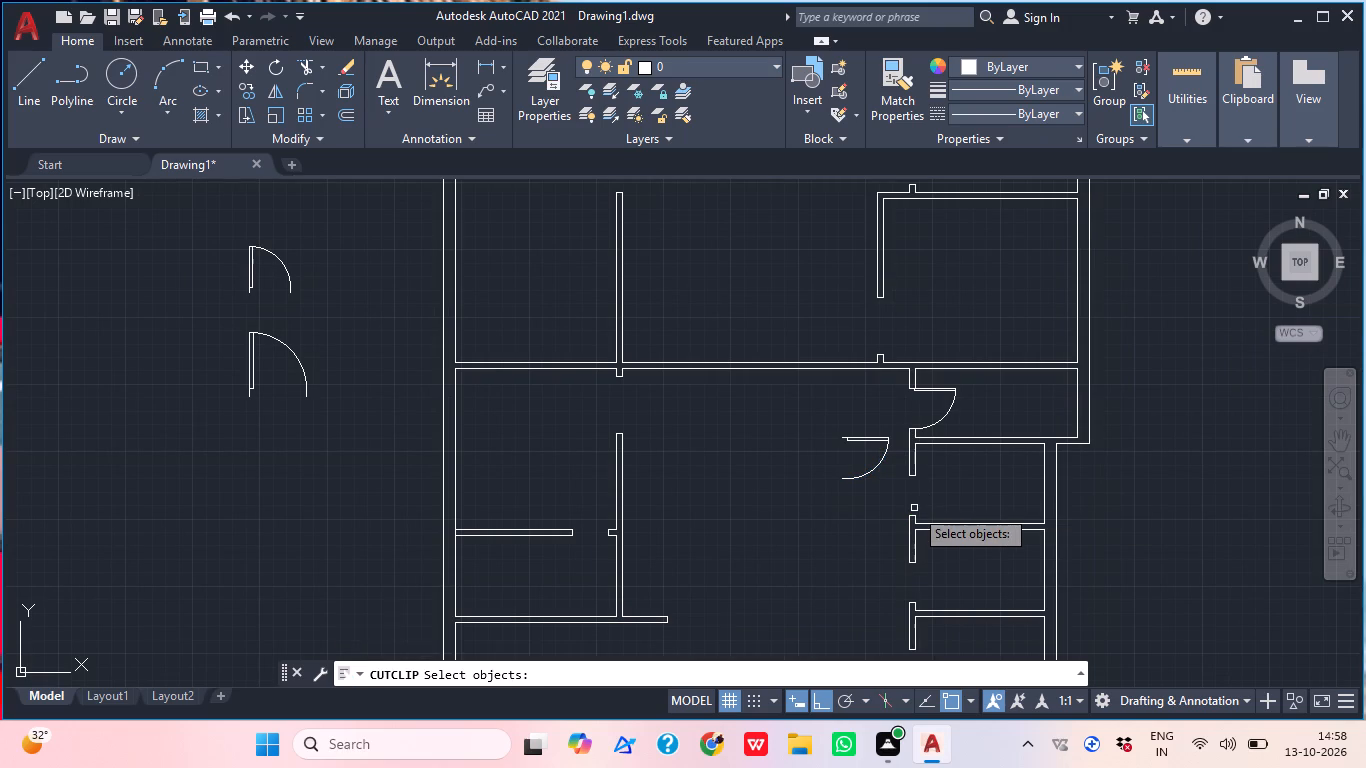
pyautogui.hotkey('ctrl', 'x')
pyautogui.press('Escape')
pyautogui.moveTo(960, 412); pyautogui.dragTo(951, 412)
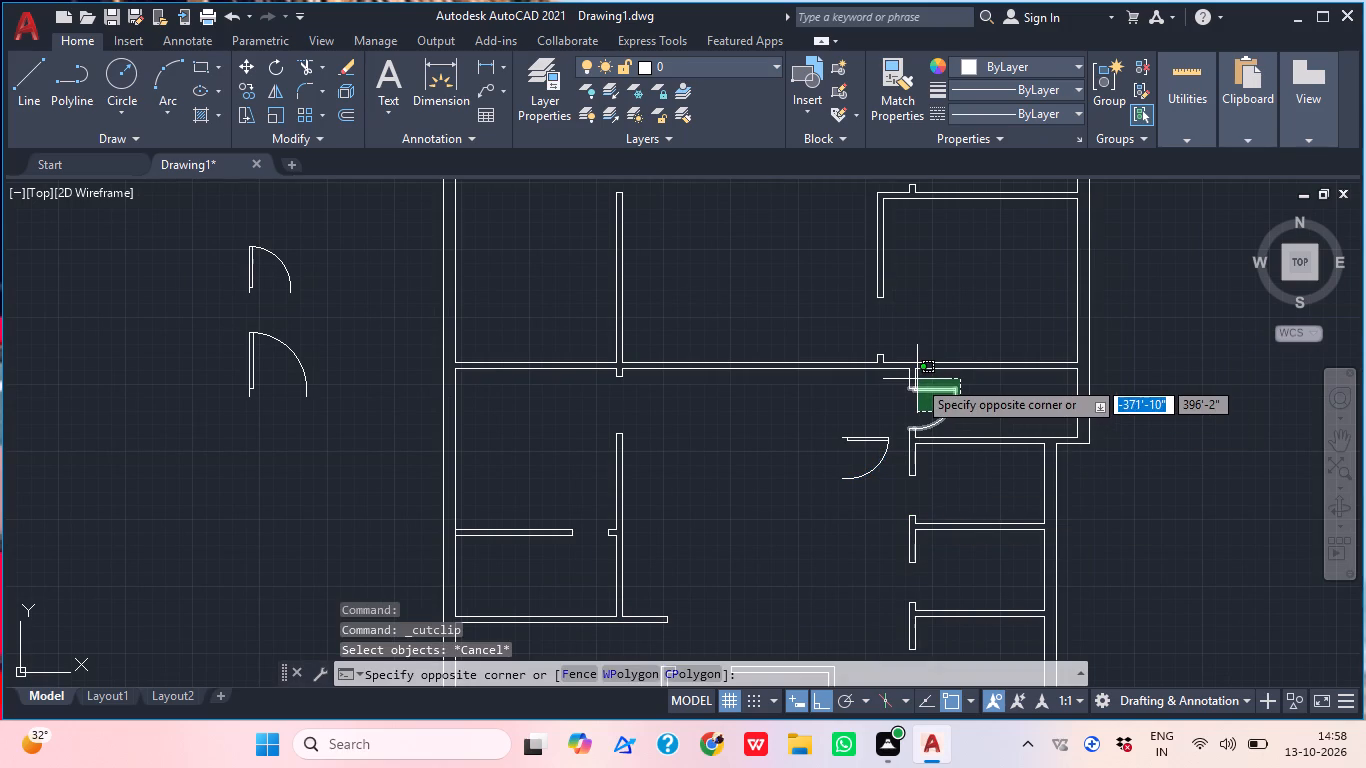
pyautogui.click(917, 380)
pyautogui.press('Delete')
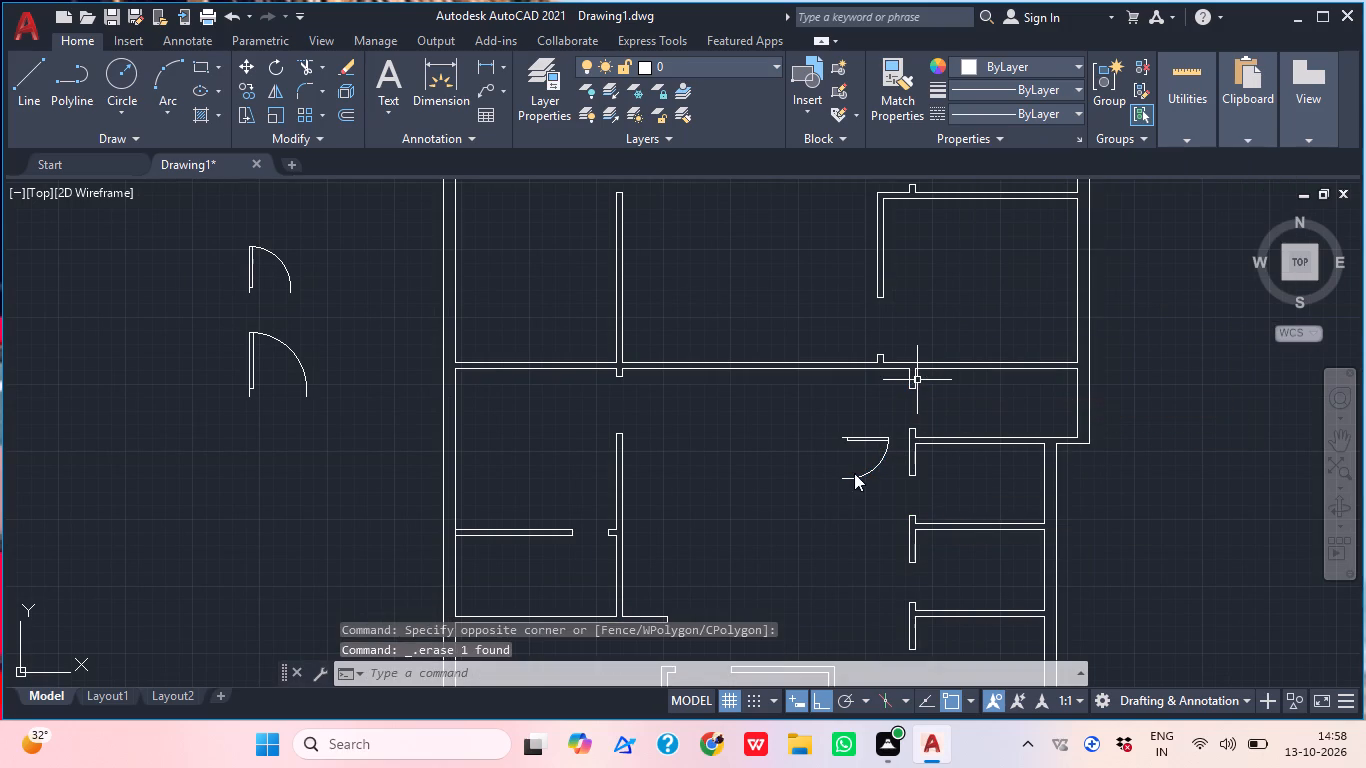
# Mirror the hall's 2'-6" door upward about a horizontal line through its hinge end, erasing the source object.
pyautogui.click(852, 471)
pyautogui.click(858, 431)
pyautogui.click(865, 462)
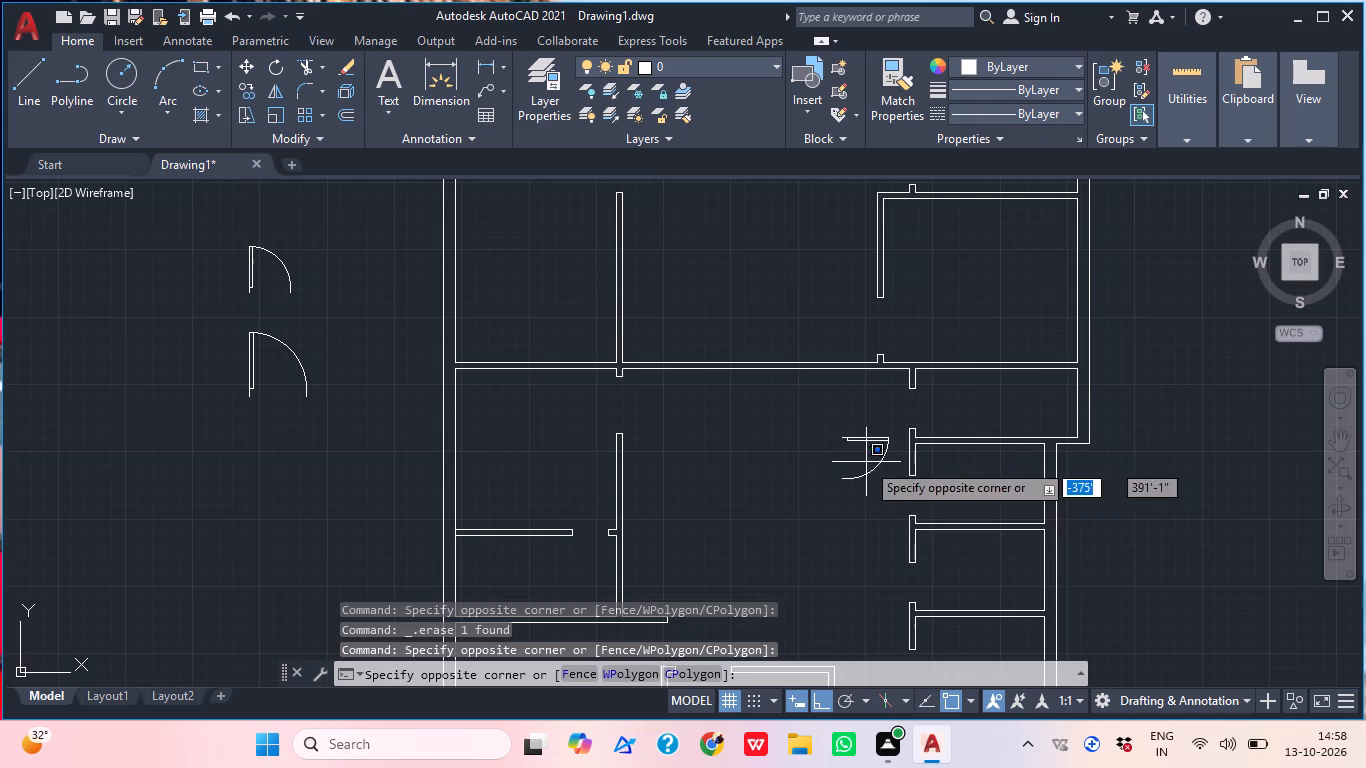
pyautogui.click(902, 496)
pyautogui.click(891, 488)
pyautogui.click(865, 436)
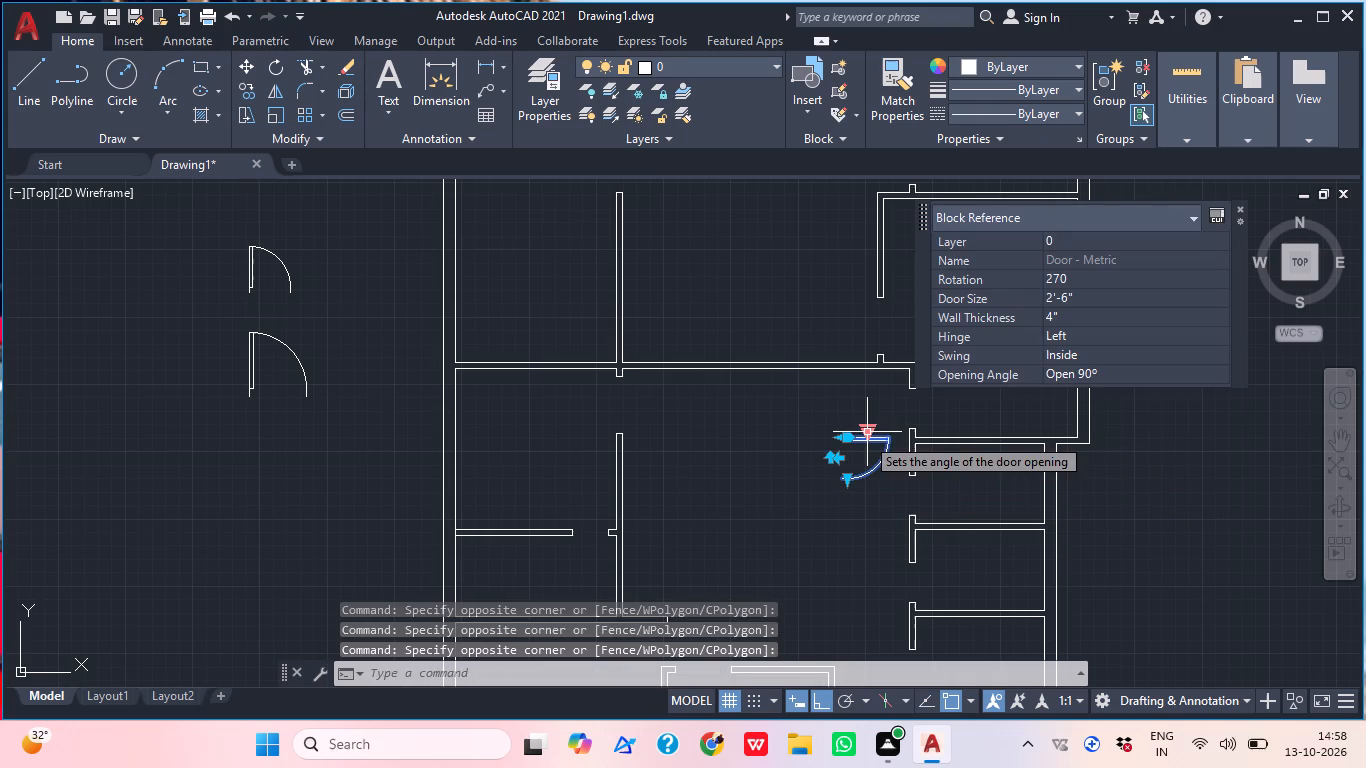
pyautogui.write('mi')
pyautogui.press('space')
pyautogui.scroll(2, 845, 424)
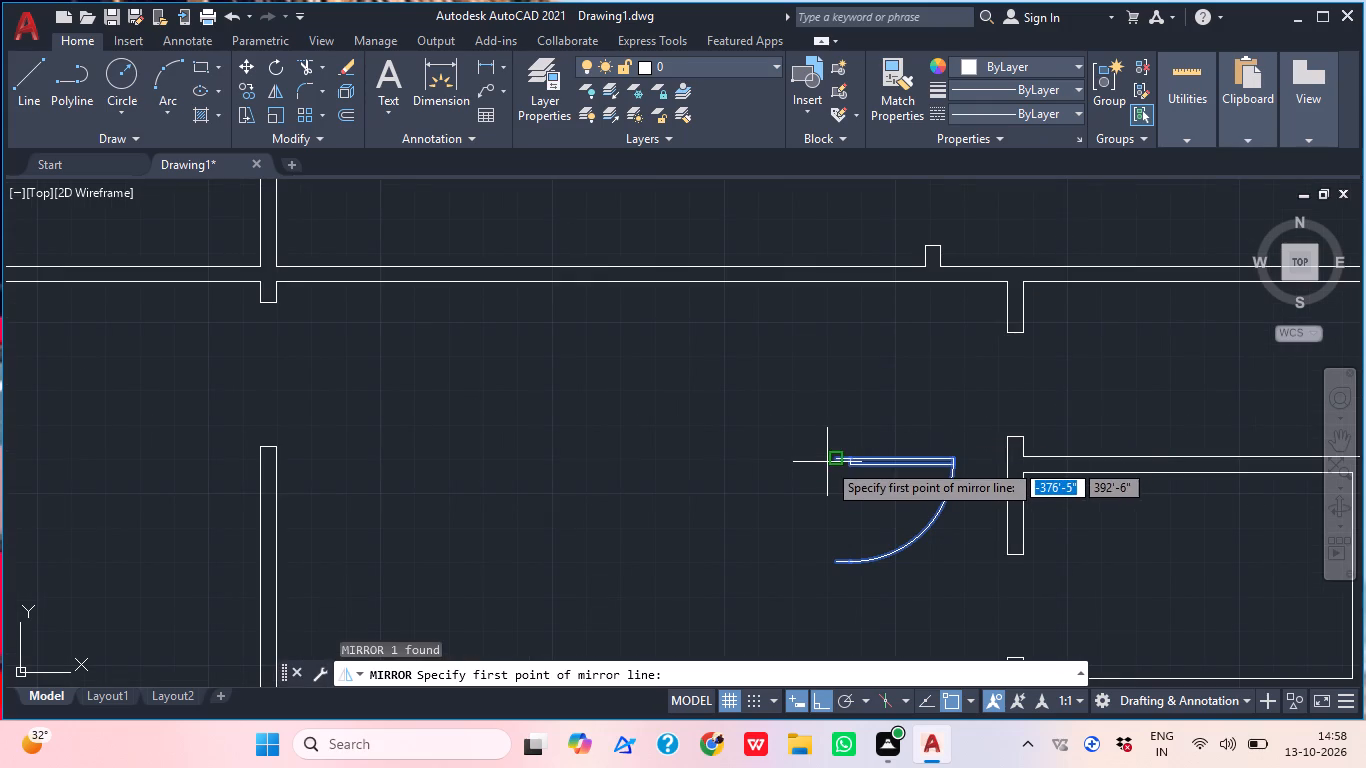
pyautogui.click(827, 462)
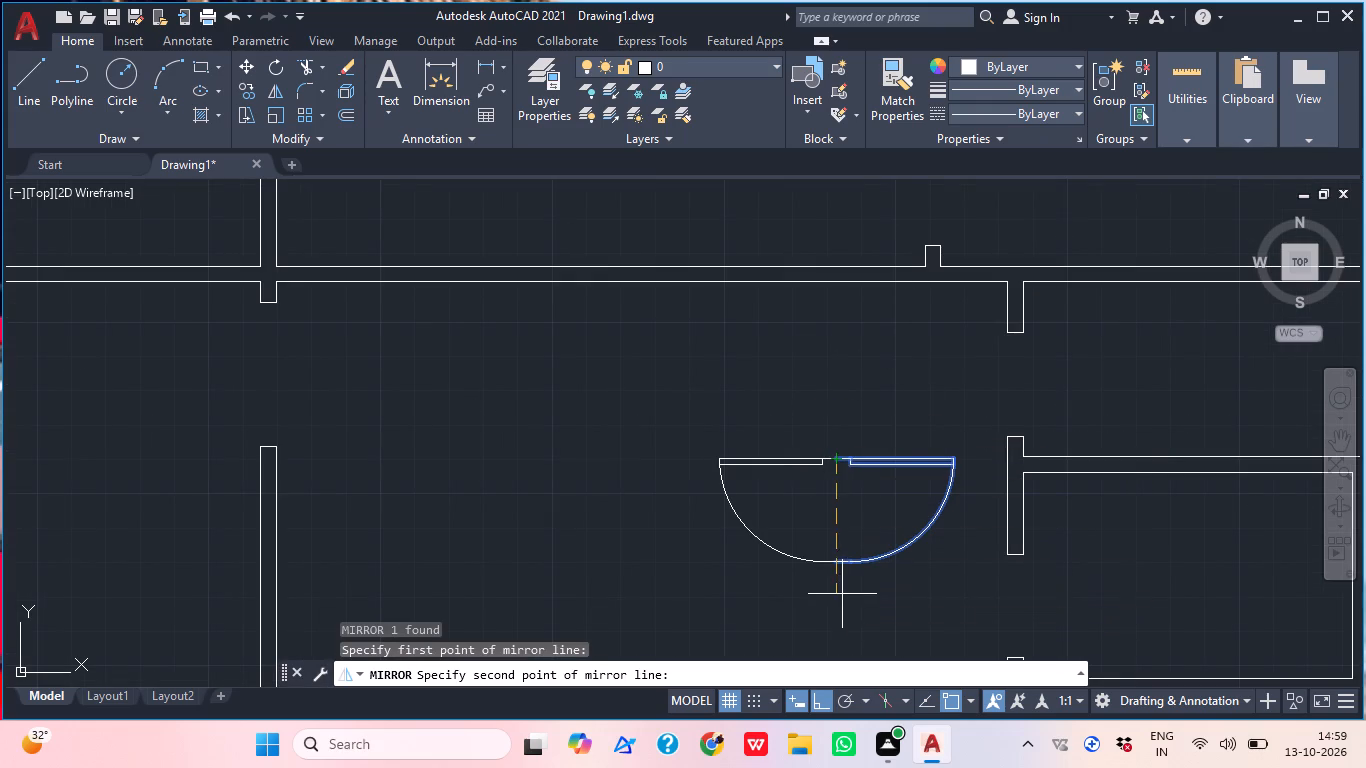
pyautogui.click(509, 521)
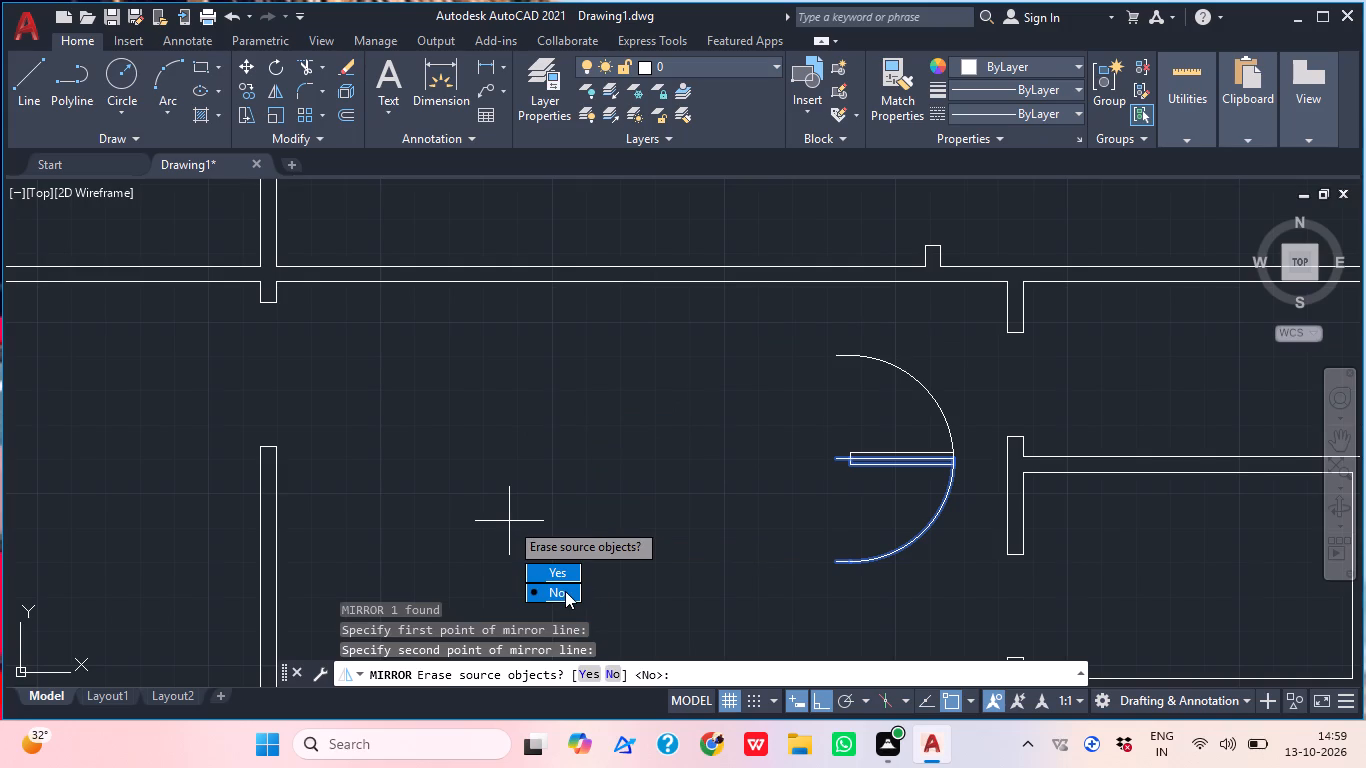
pyautogui.moveTo(569, 564); pyautogui.dragTo(509, 521)
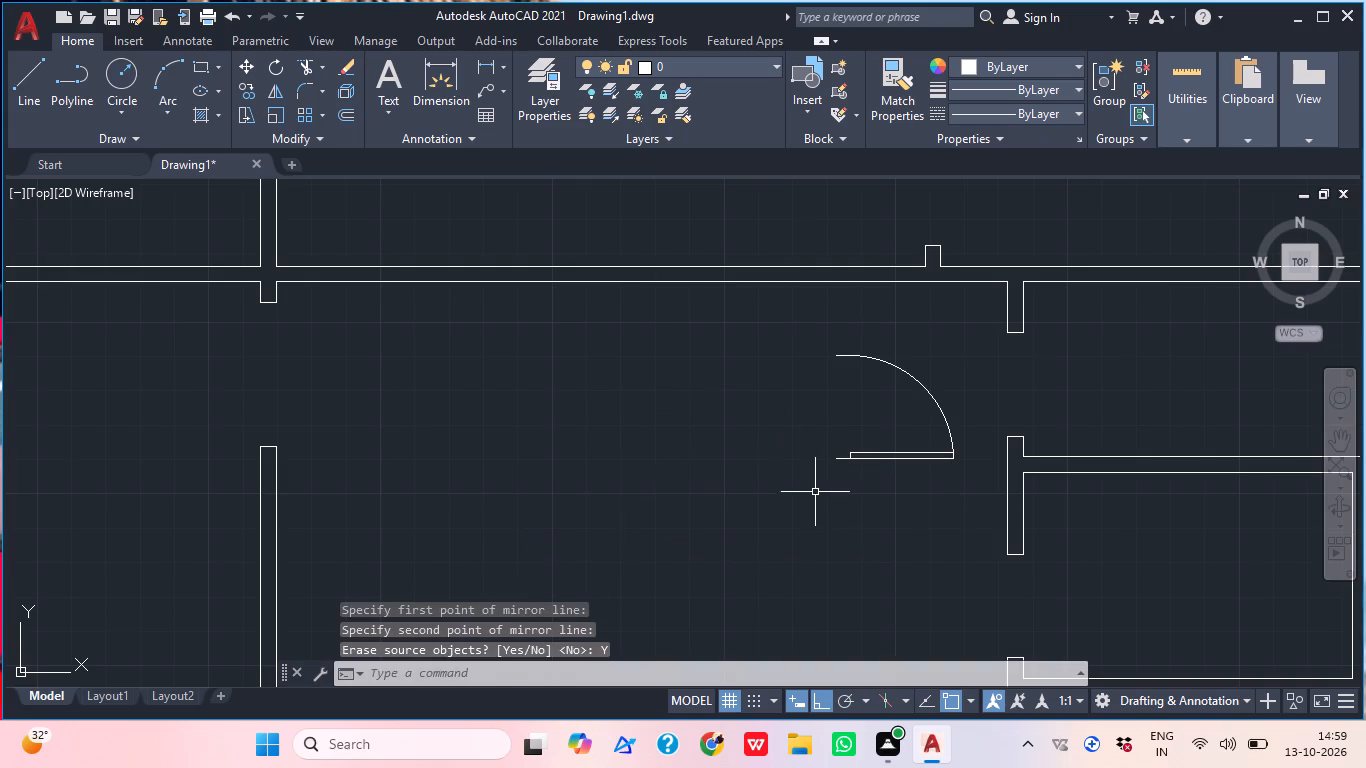
# Copy the mirrored door by its lower hinge end to the hall-side corner of the uppermost small room's lower jamb.
pyautogui.click(844, 498)
pyautogui.click(809, 431)
pyautogui.write('cop')
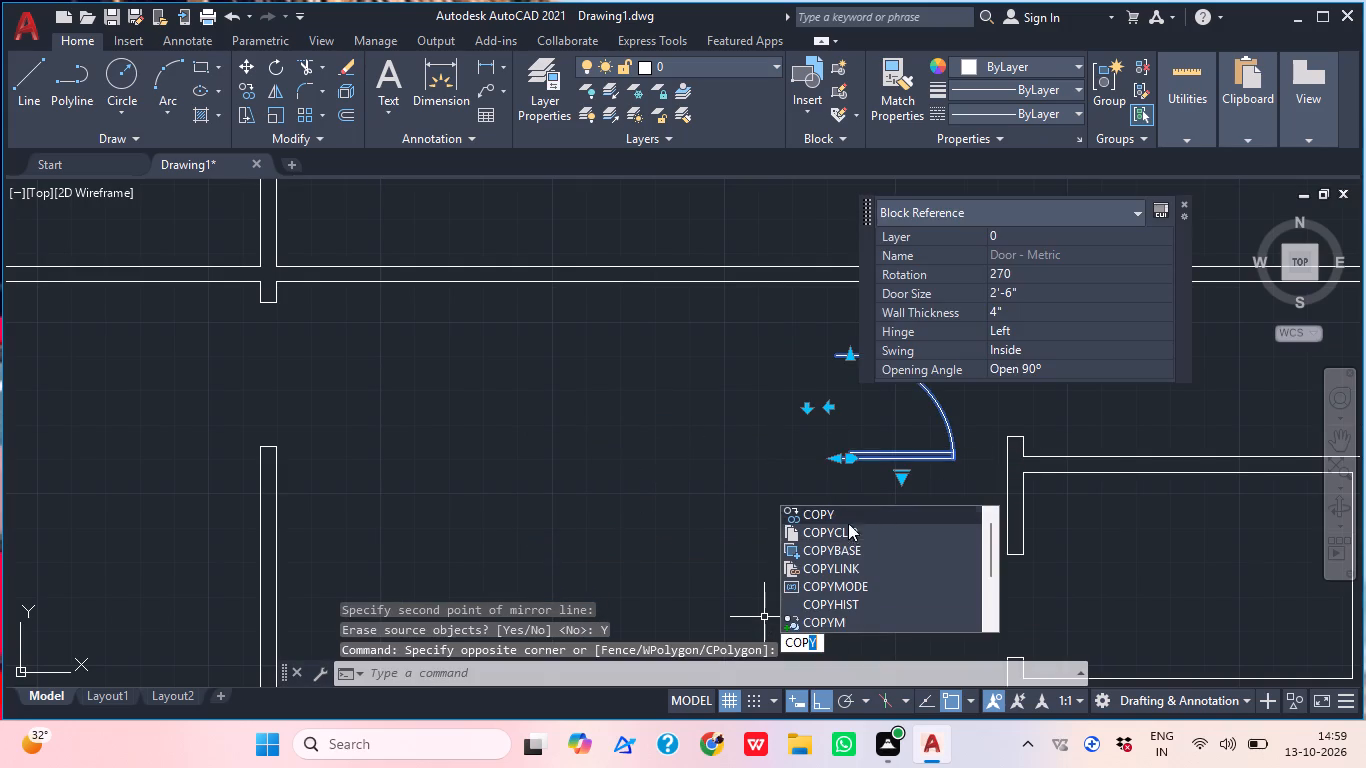
pyautogui.click(842, 511)
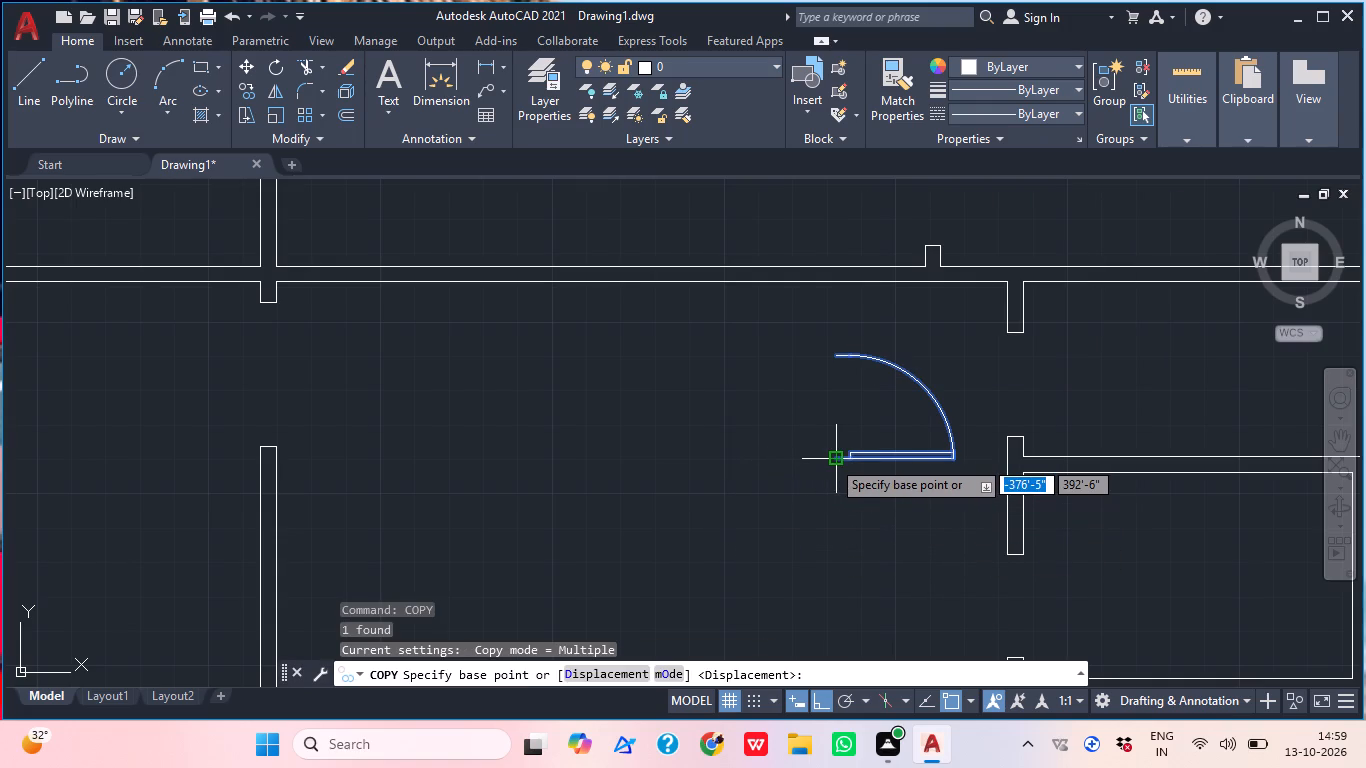
pyautogui.scroll(2, 832, 474)
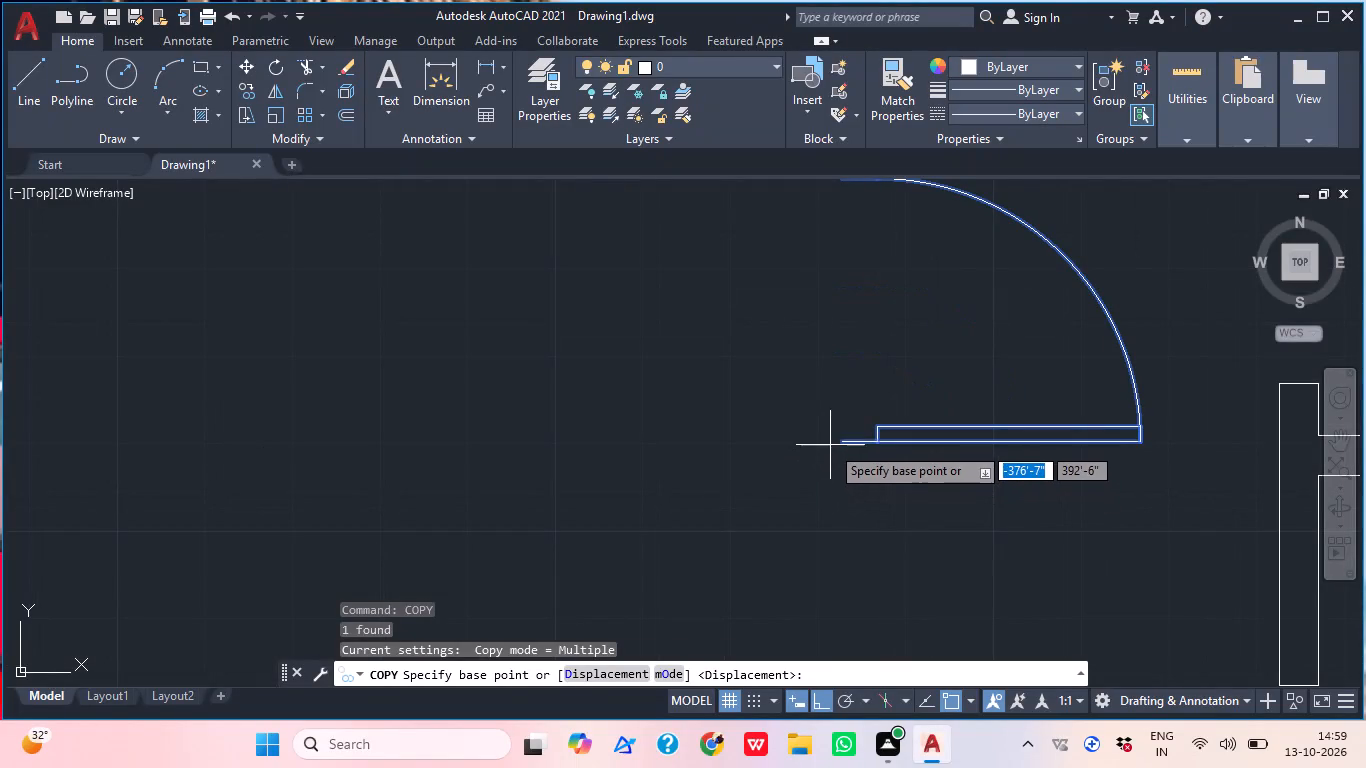
pyautogui.click(839, 447)
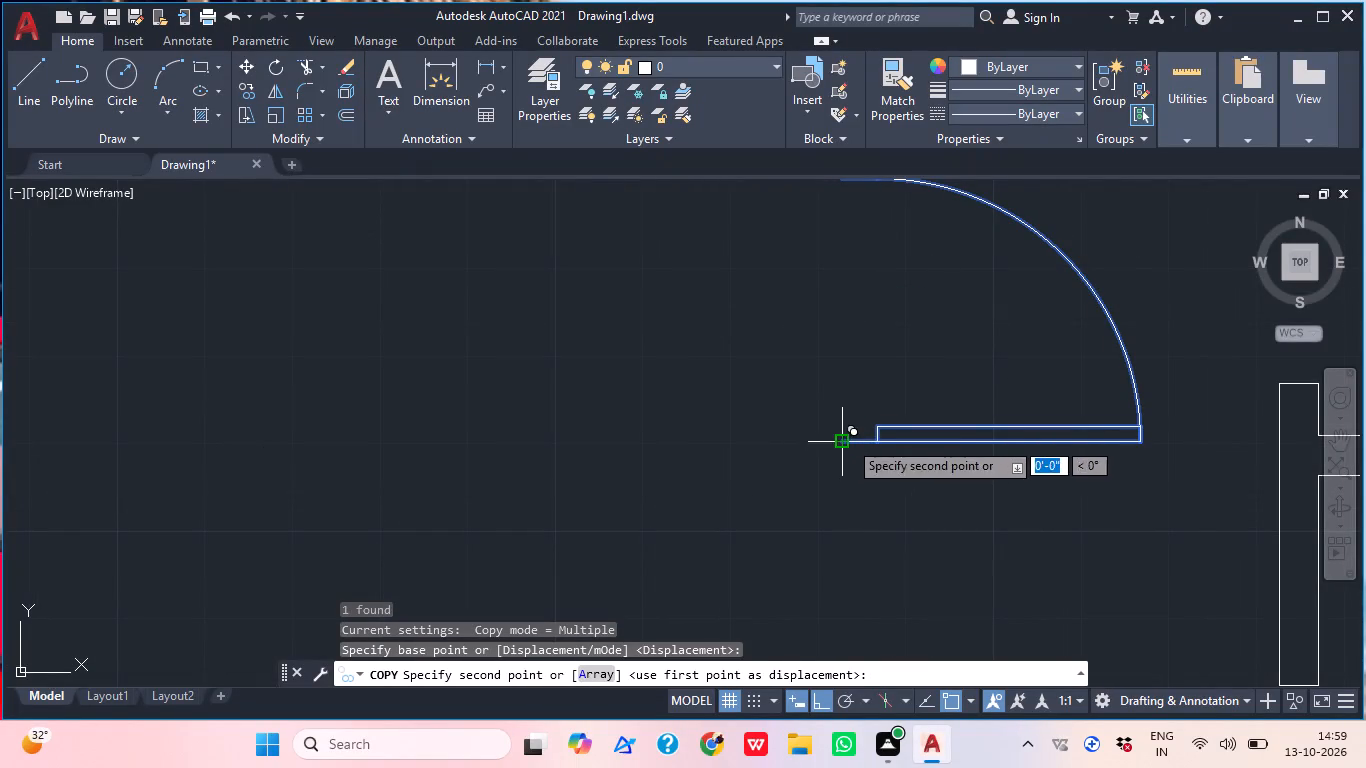
pyautogui.moveTo(848, 440); pyautogui.dragTo(570, 575, button='middle')
pyautogui.click(1003, 511)
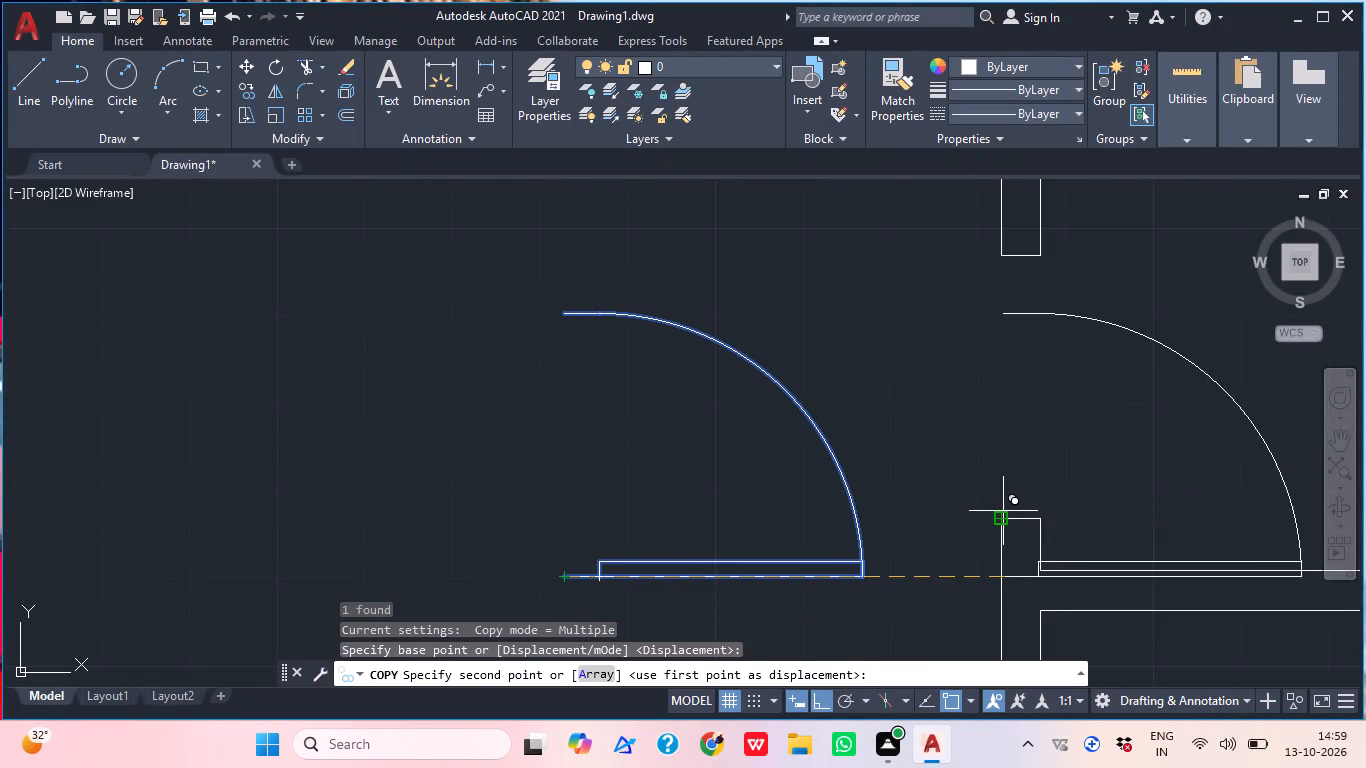
# Place three more copies of the mirrored door at the lower jambs of the remaining small rooms' openings.
pyautogui.scroll(-2, 1003, 511)
pyautogui.moveTo(1048, 515); pyautogui.dragTo(960, 337, button='middle')
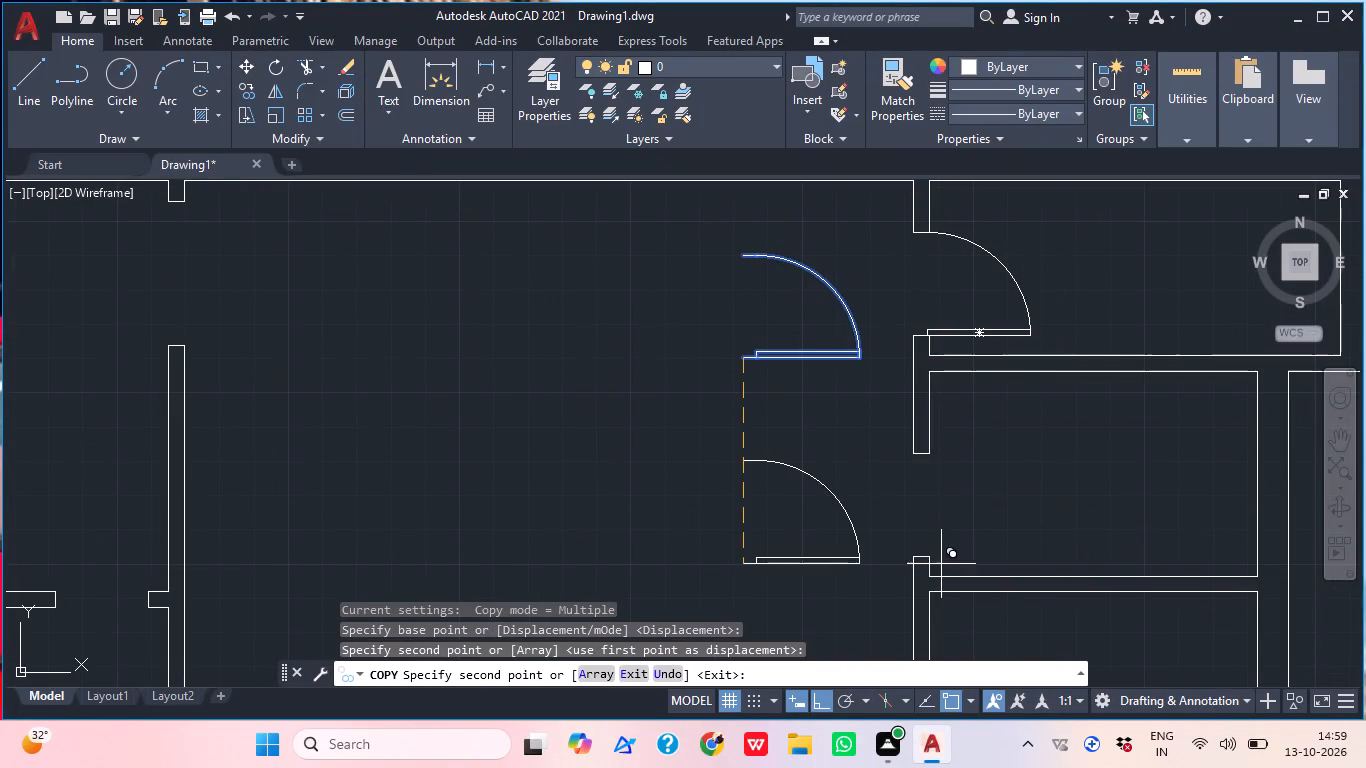
pyautogui.click(910, 557)
pyautogui.scroll(-1, 910, 557)
pyautogui.moveTo(910, 557); pyautogui.dragTo(902, 374, button='middle')
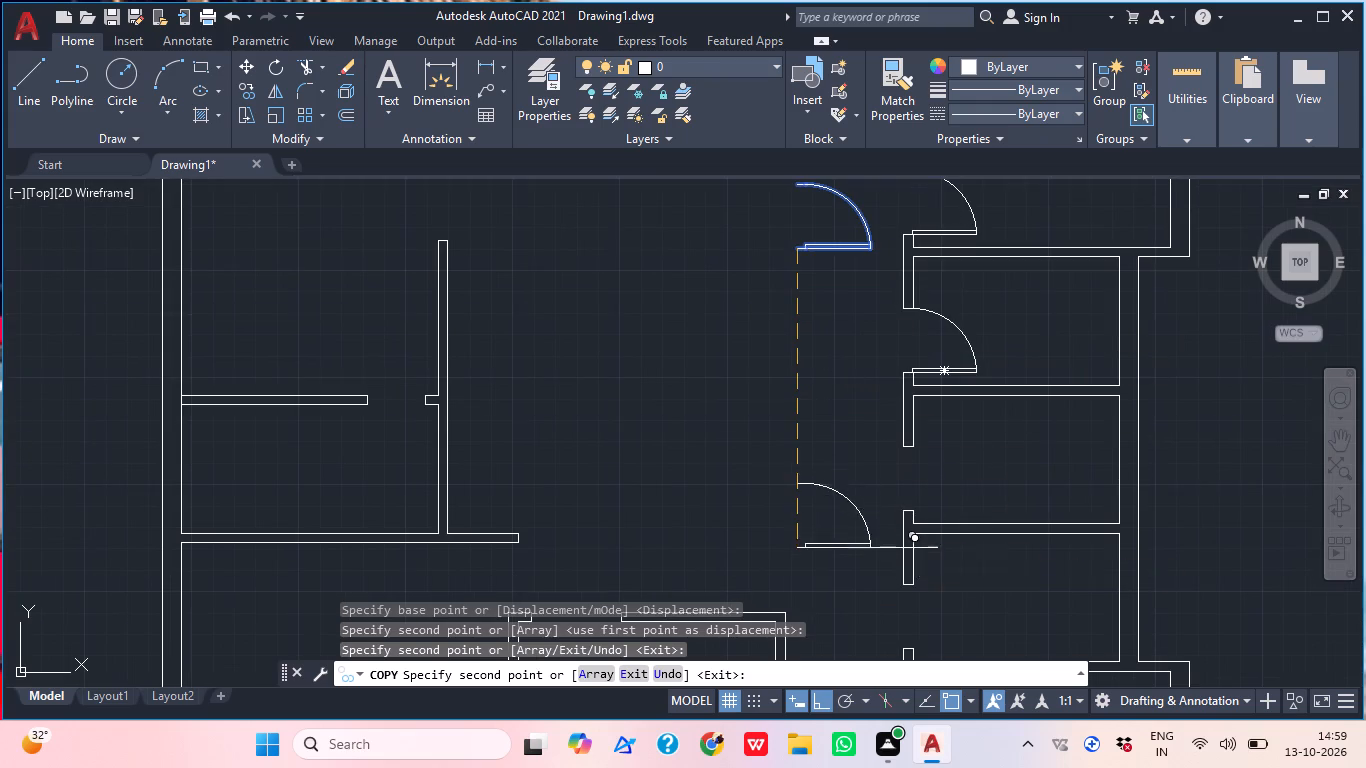
pyautogui.click(904, 515)
pyautogui.moveTo(953, 462); pyautogui.dragTo(962, 260, button='middle')
pyautogui.scroll(3, 922, 450)
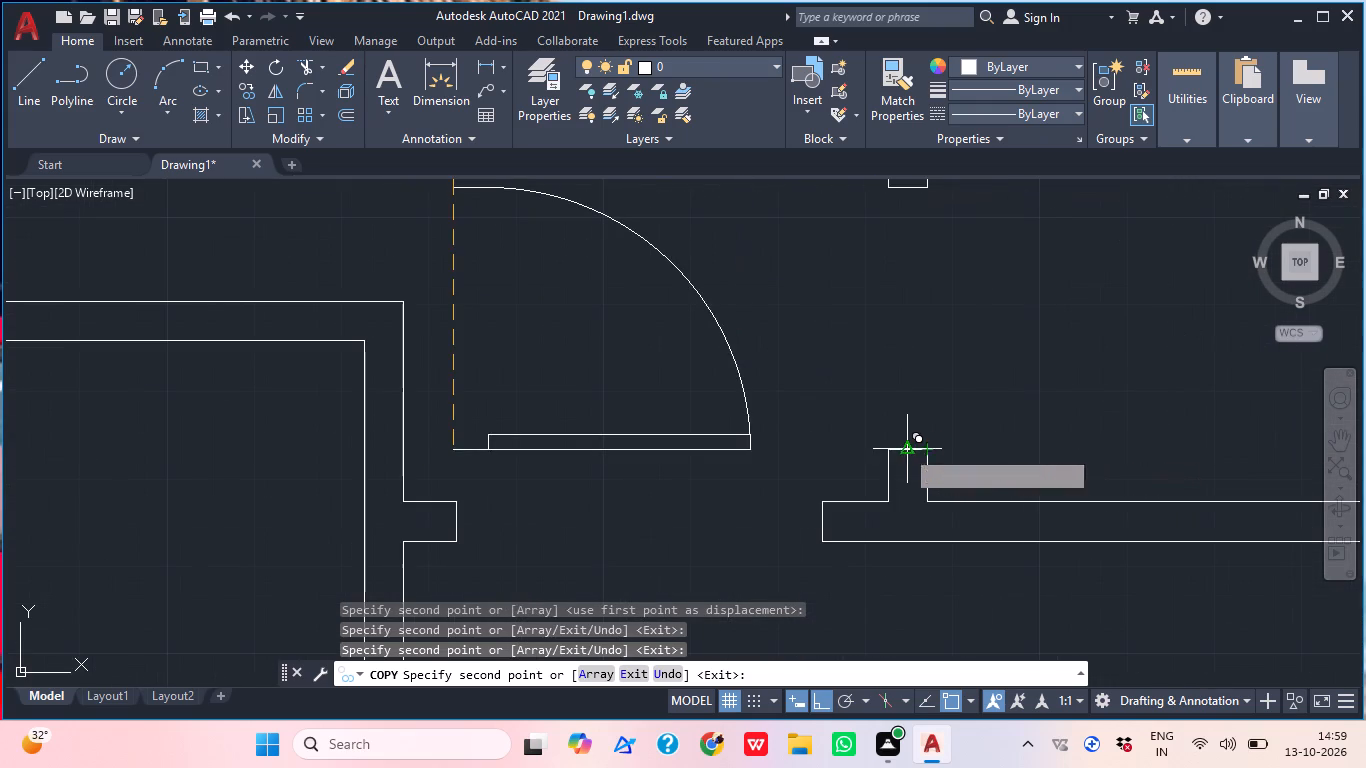
pyautogui.click(894, 449)
pyautogui.scroll(-3, 971, 410)
pyautogui.moveTo(1014, 443); pyautogui.dragTo(978, 592, button='middle')
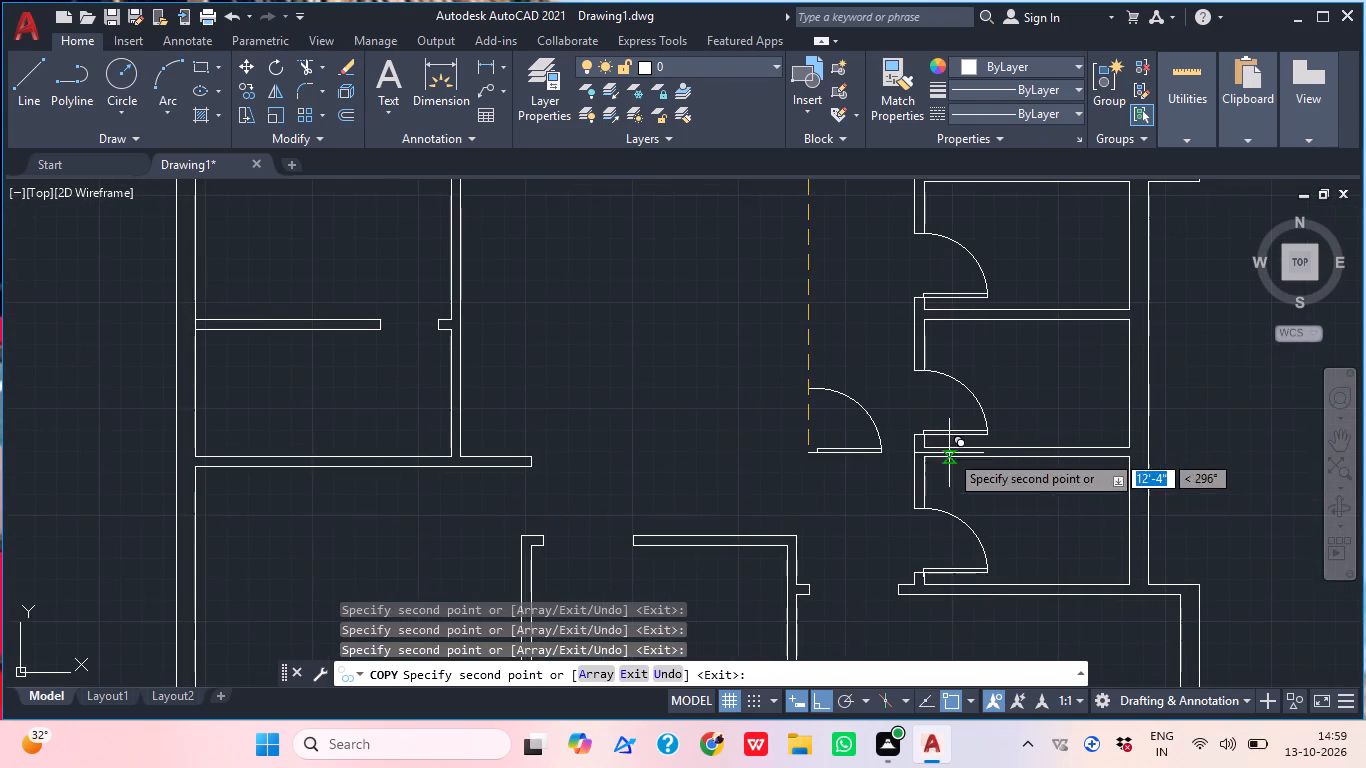
pyautogui.scroll(-2, 908, 416)
pyautogui.press('Escape')
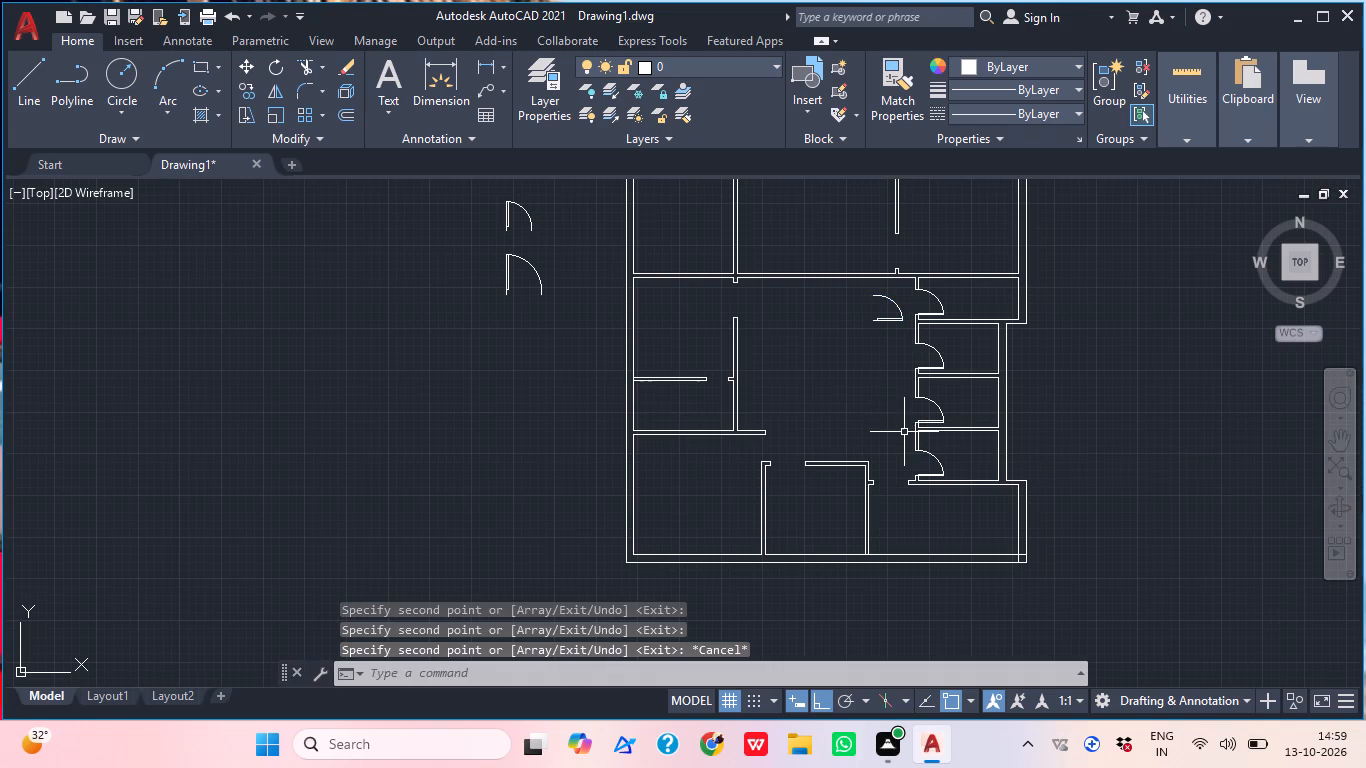
# Erase the leftover mirrored door standing free in the central hall.
pyautogui.click(896, 292)
pyautogui.click(860, 359)
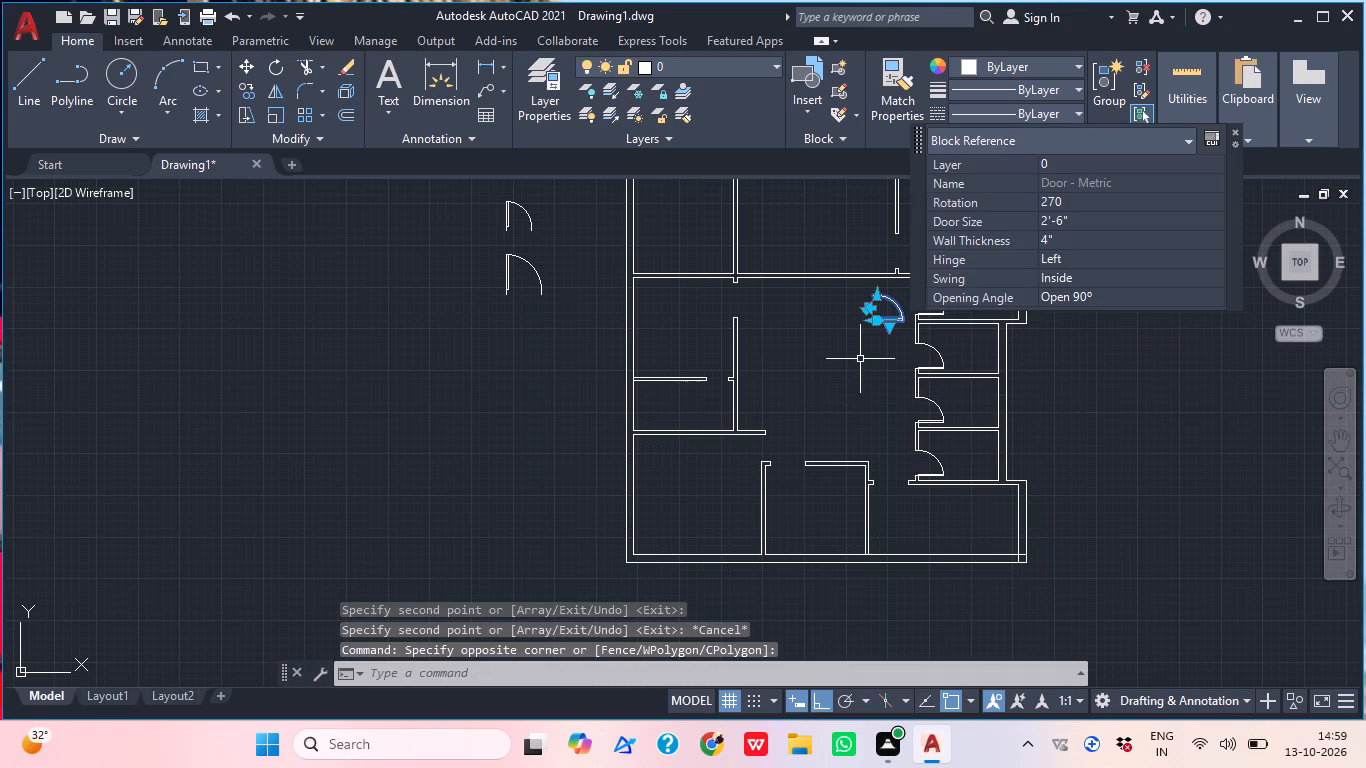
pyautogui.press('Delete')
# Erase the two scaled door blocks beside the floor plan, outside the outer wall.
pyautogui.moveTo(977, 403); pyautogui.dragTo(954, 436, button='middle')
pyautogui.scroll(-1, 977, 403)
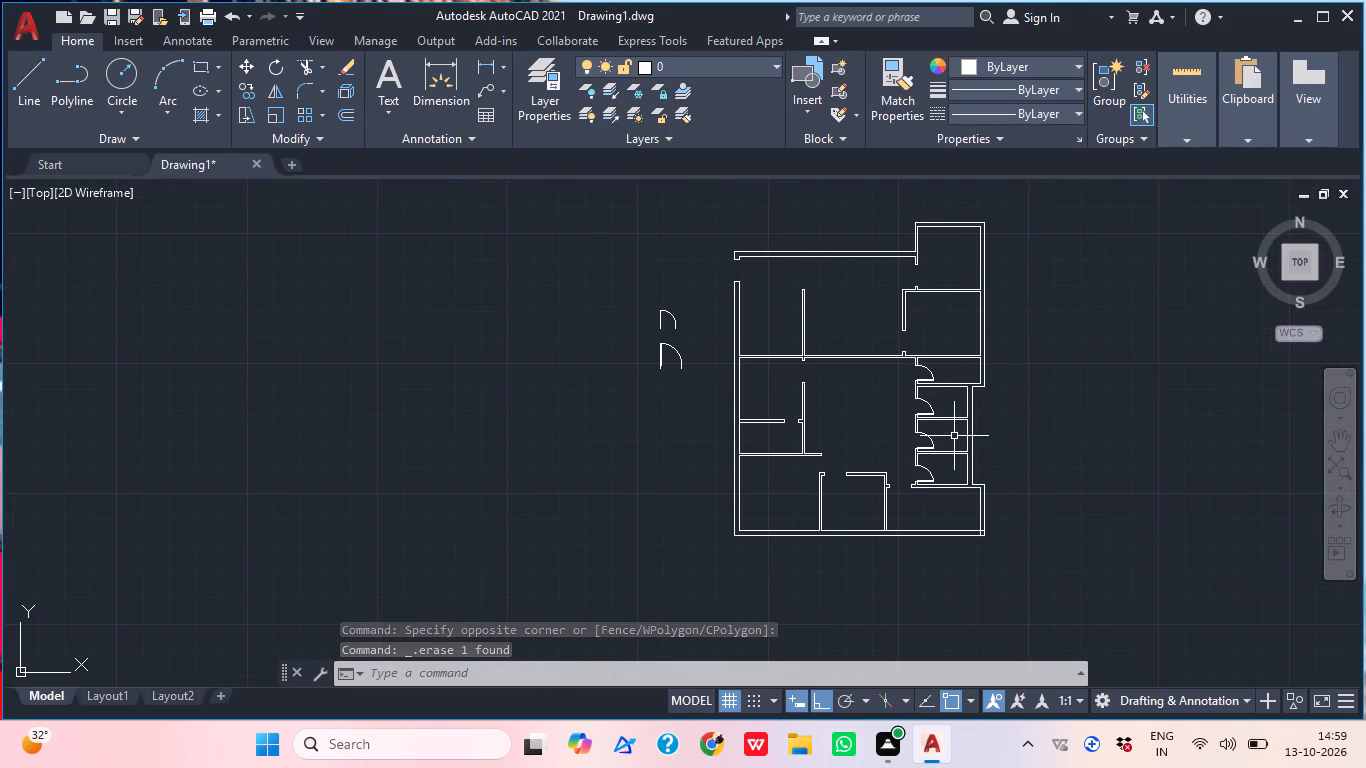
pyautogui.moveTo(948, 400); pyautogui.dragTo(966, 448, button='middle')
pyautogui.scroll(2, 727, 420)
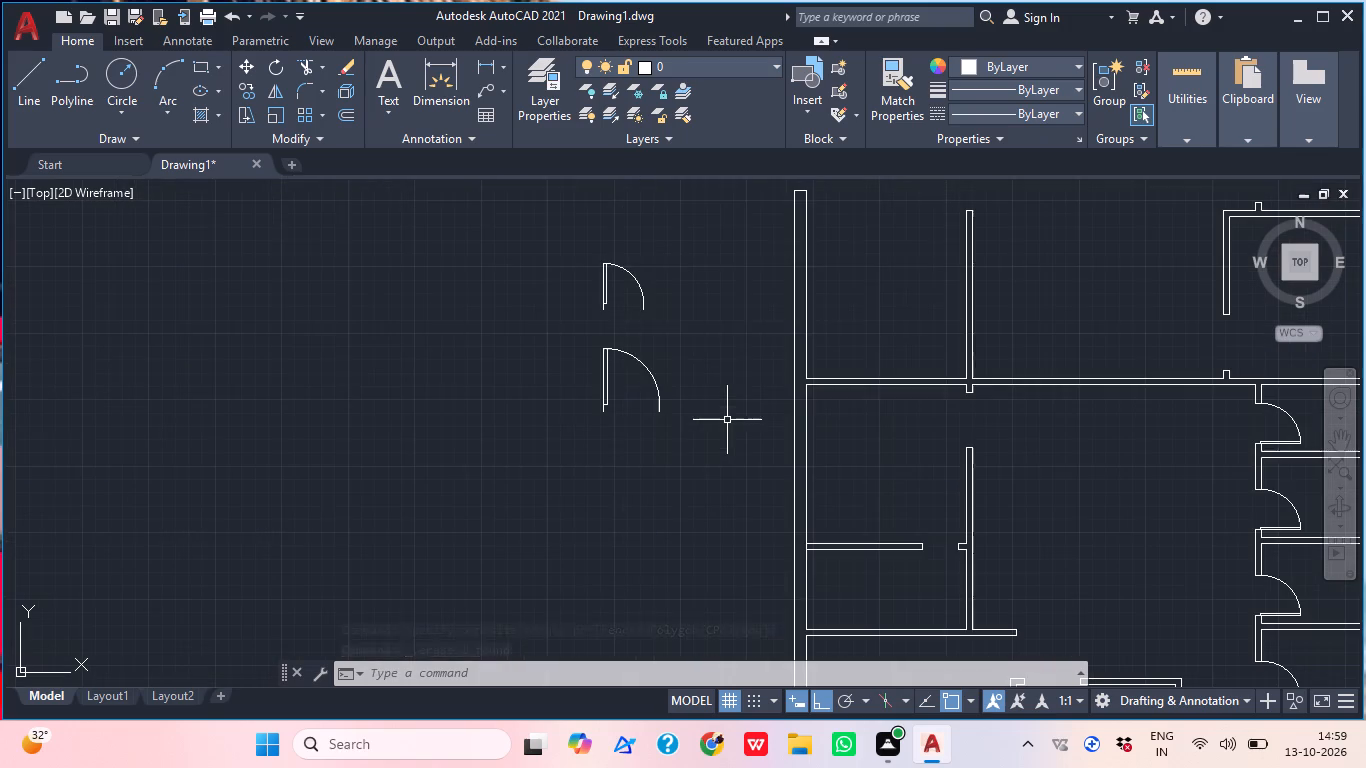
pyautogui.click(727, 420)
pyautogui.click(556, 246)
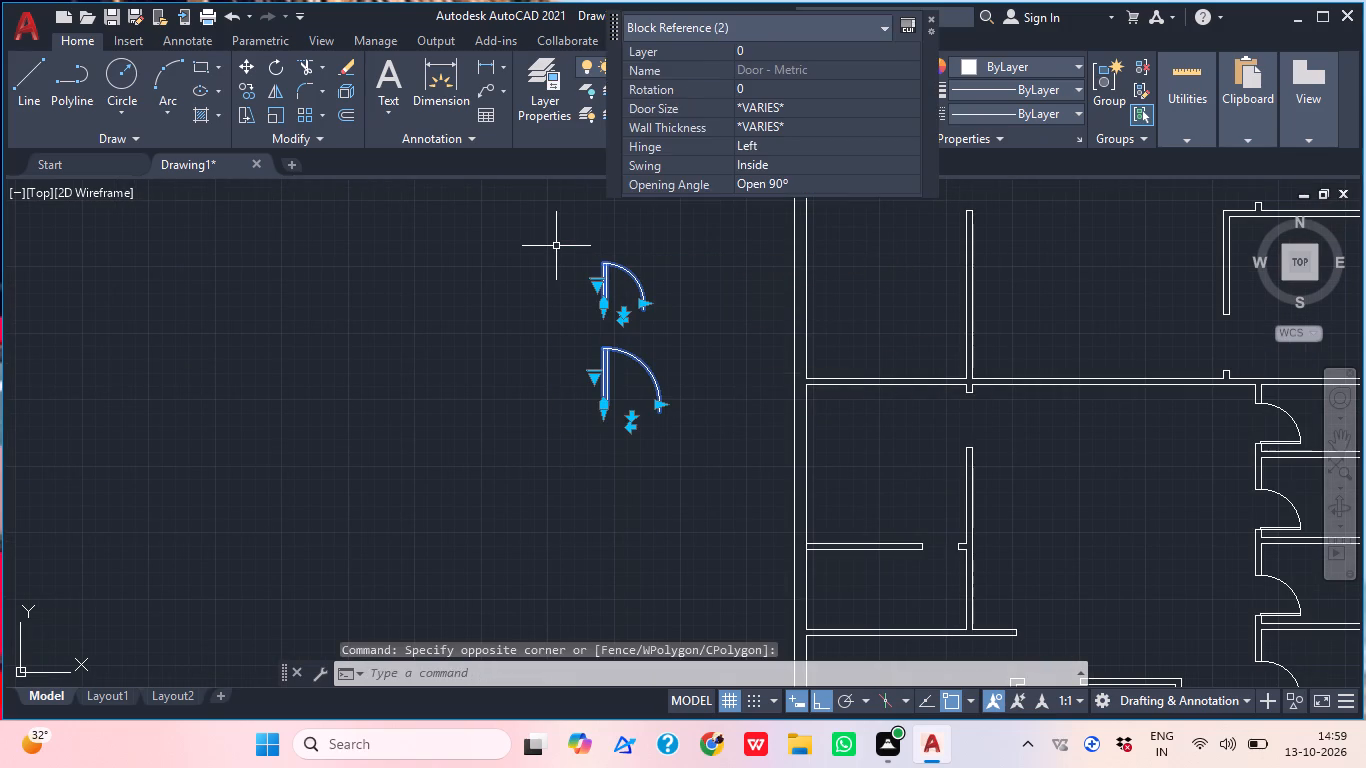
pyautogui.press('Delete')
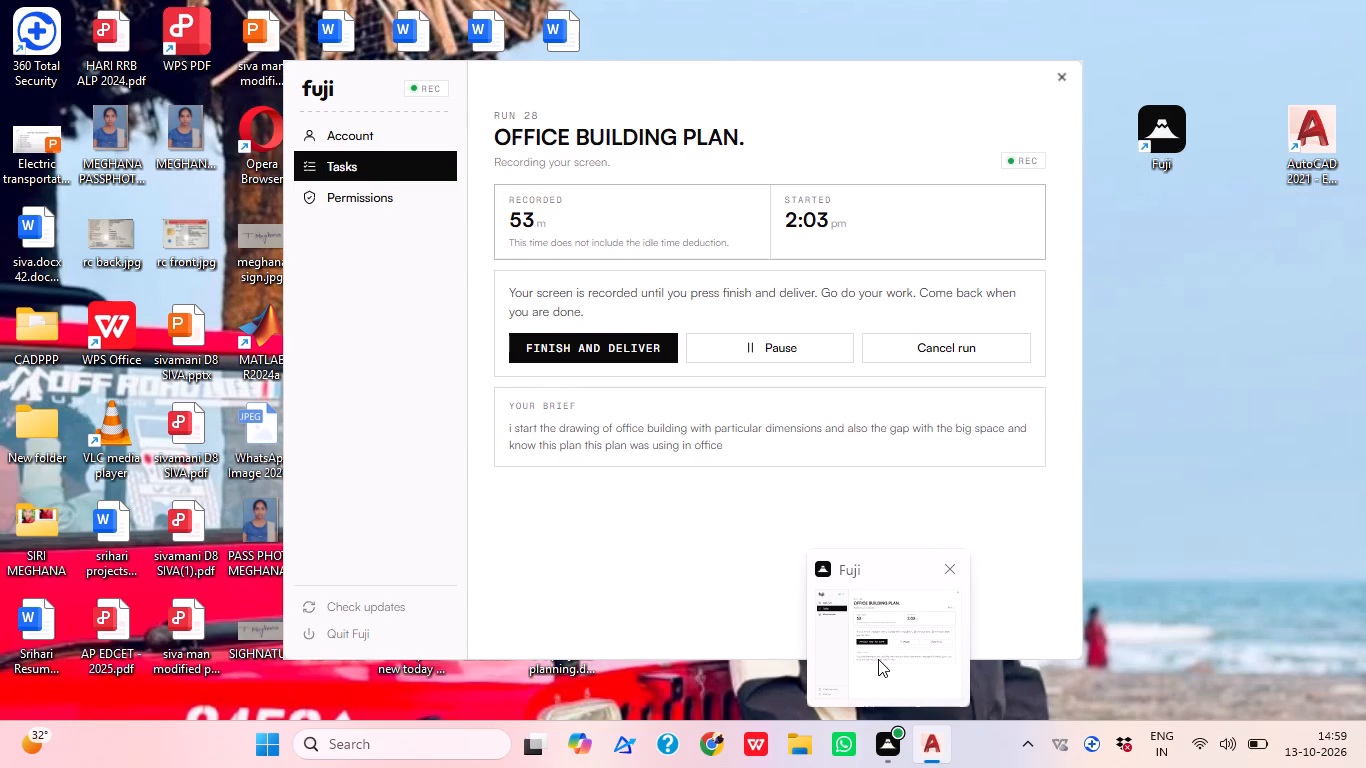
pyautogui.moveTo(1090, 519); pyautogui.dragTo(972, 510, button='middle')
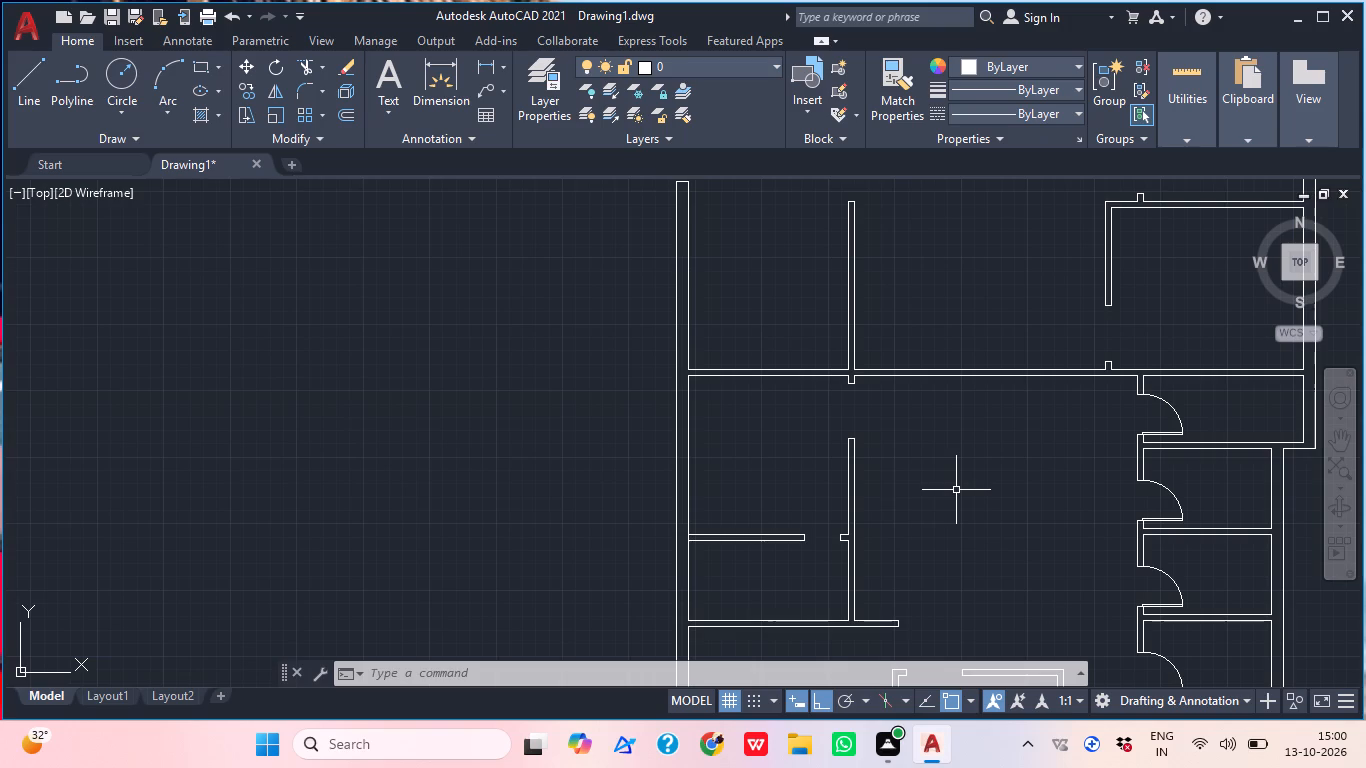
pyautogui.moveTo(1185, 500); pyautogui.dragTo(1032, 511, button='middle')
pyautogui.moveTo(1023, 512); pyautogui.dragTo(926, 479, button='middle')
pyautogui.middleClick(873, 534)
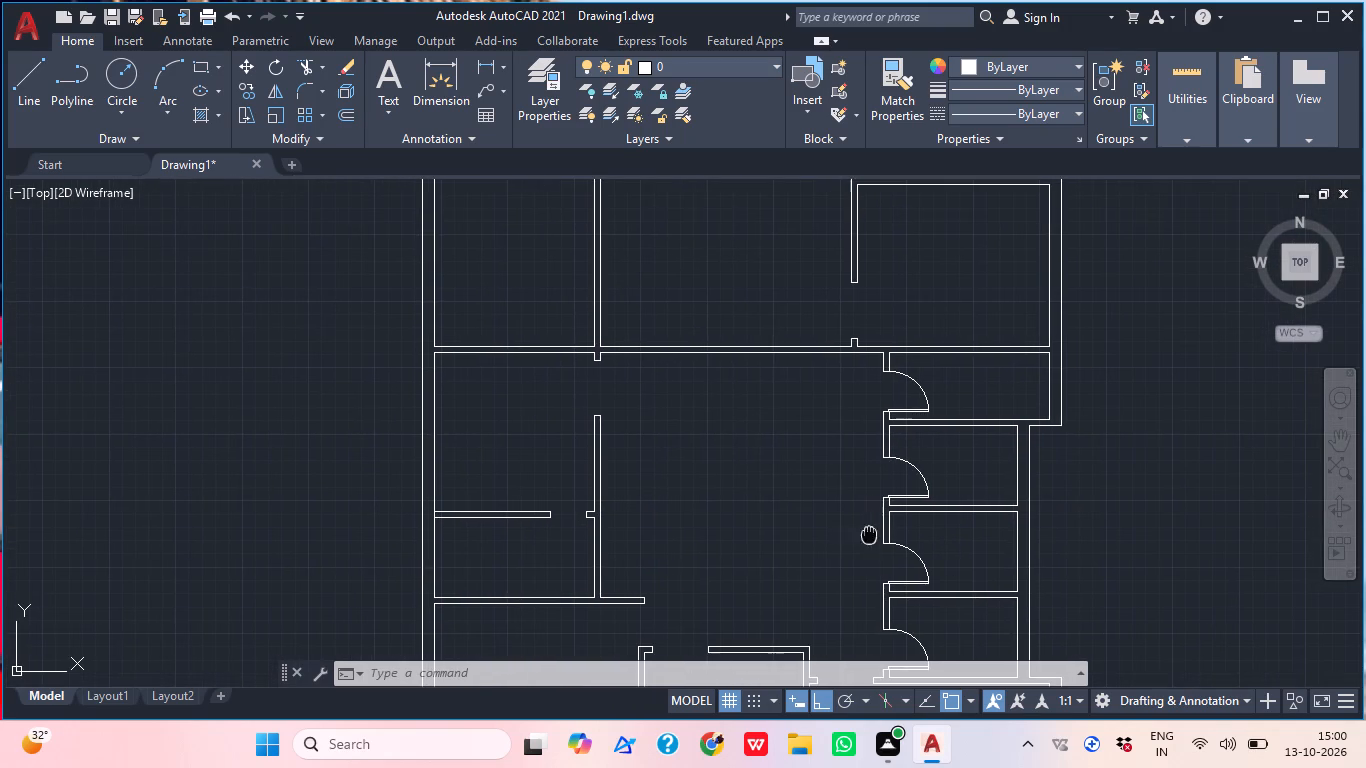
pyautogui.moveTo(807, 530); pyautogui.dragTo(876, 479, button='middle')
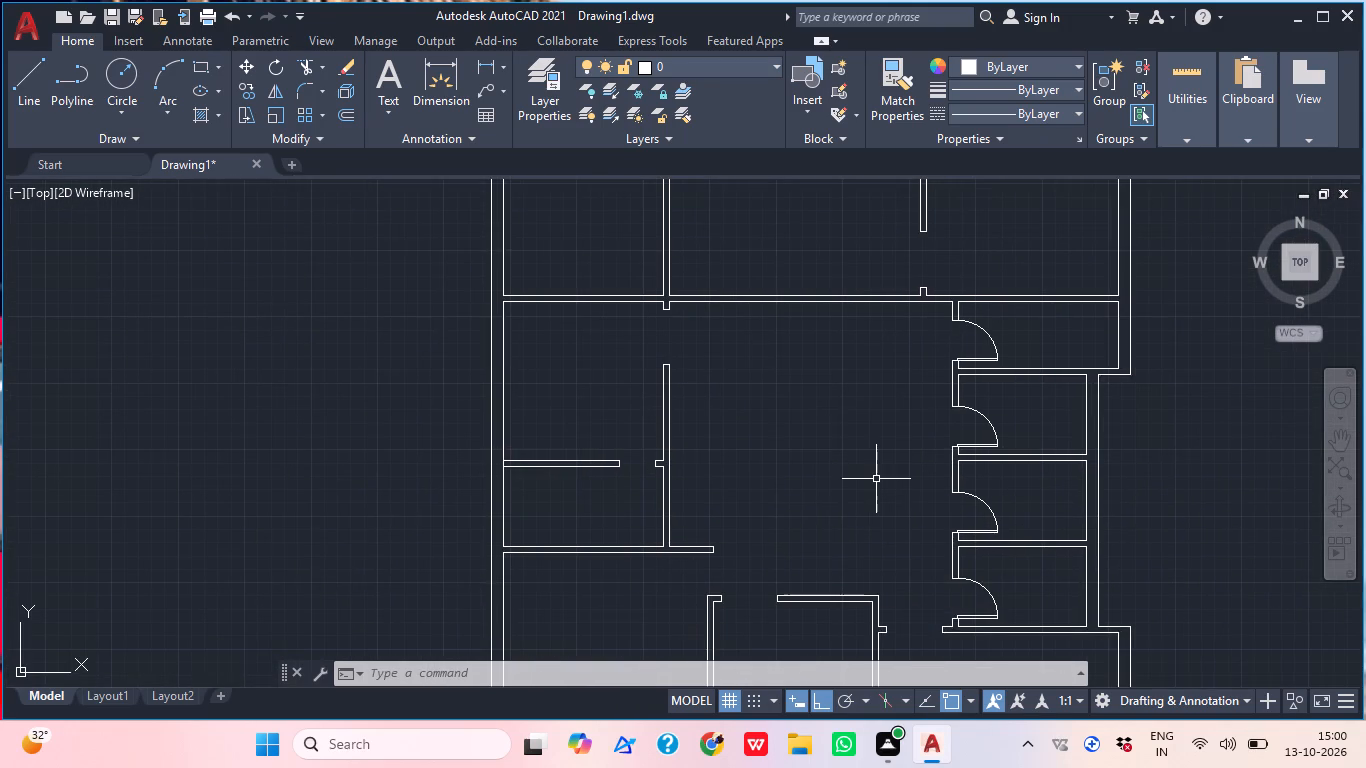
# Undo the erasure of the two door blocks beside the floor plan.
pyautogui.moveTo(912, 515); pyautogui.dragTo(908, 403, button='middle')
pyautogui.moveTo(882, 513); pyautogui.dragTo(882, 472, button='middle')
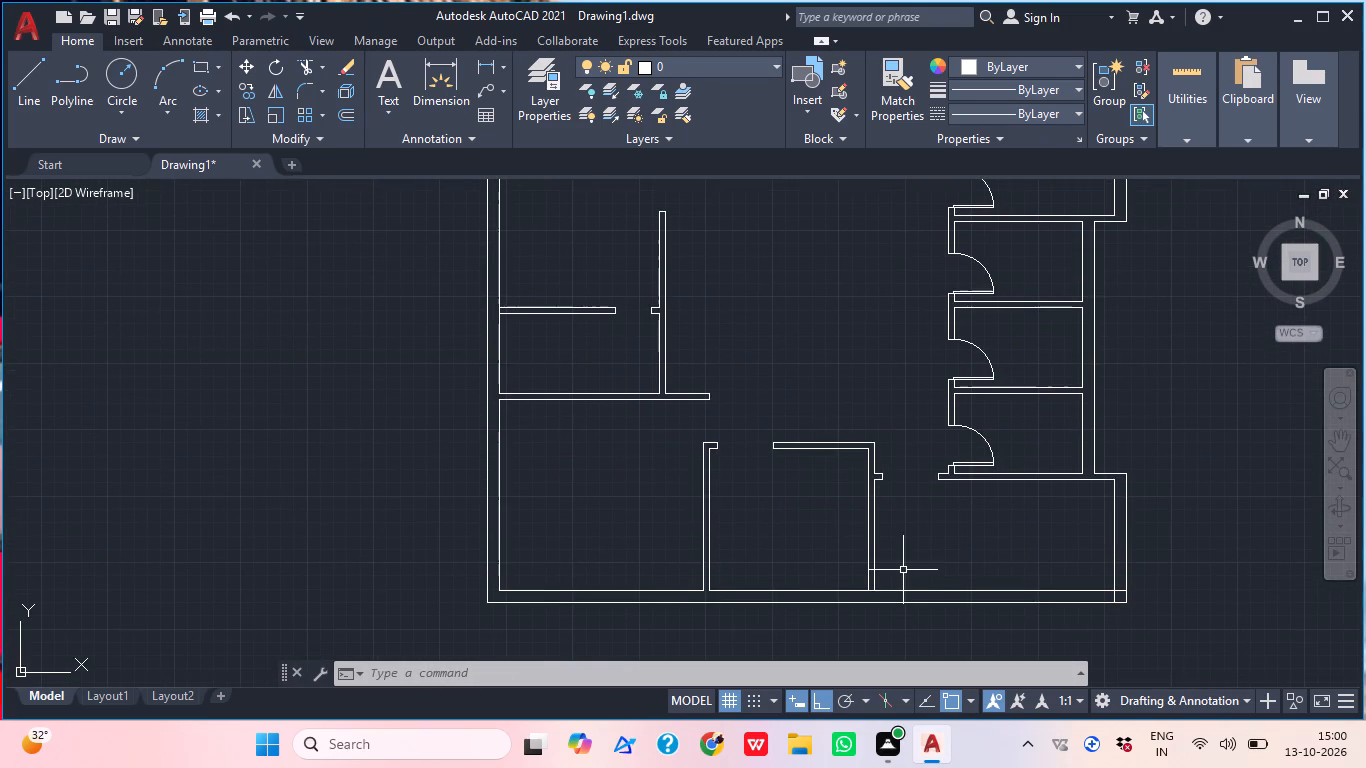
pyautogui.moveTo(834, 457); pyautogui.dragTo(869, 709, button='middle')
pyautogui.moveTo(460, 435); pyautogui.dragTo(661, 613, button='middle')
pyautogui.moveTo(539, 423); pyautogui.dragTo(574, 701, button='middle')
pyautogui.scroll(-3, 562, 650)
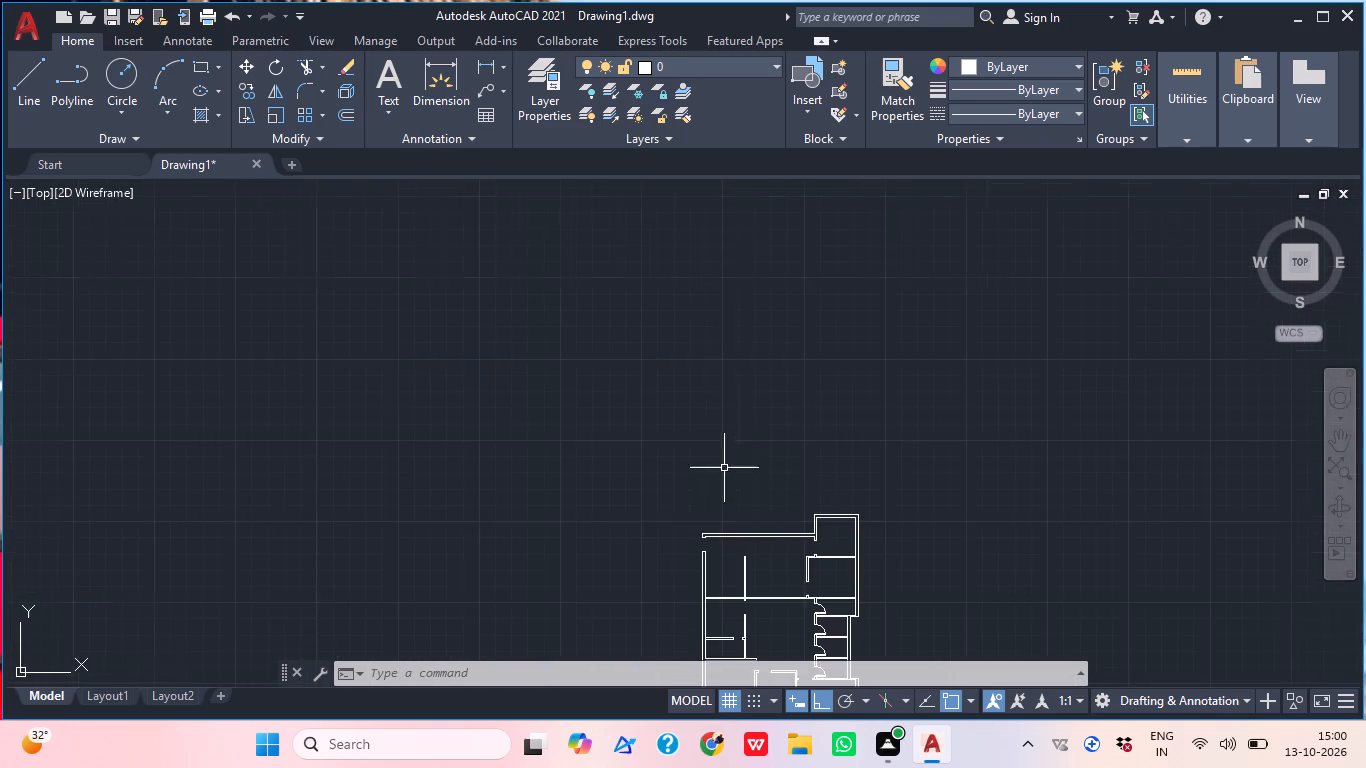
pyautogui.moveTo(630, 611); pyautogui.dragTo(649, 448, button='middle')
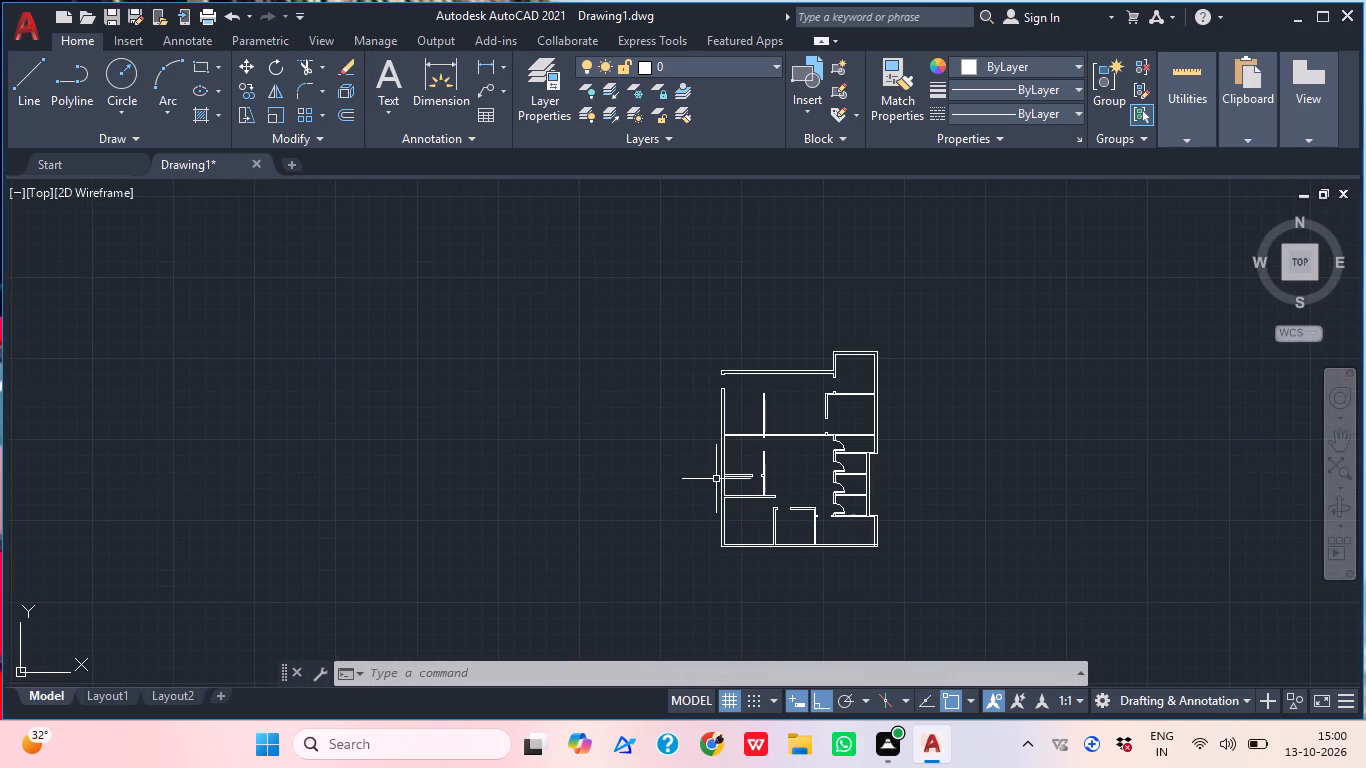
pyautogui.hotkey('ctrl', 'z')
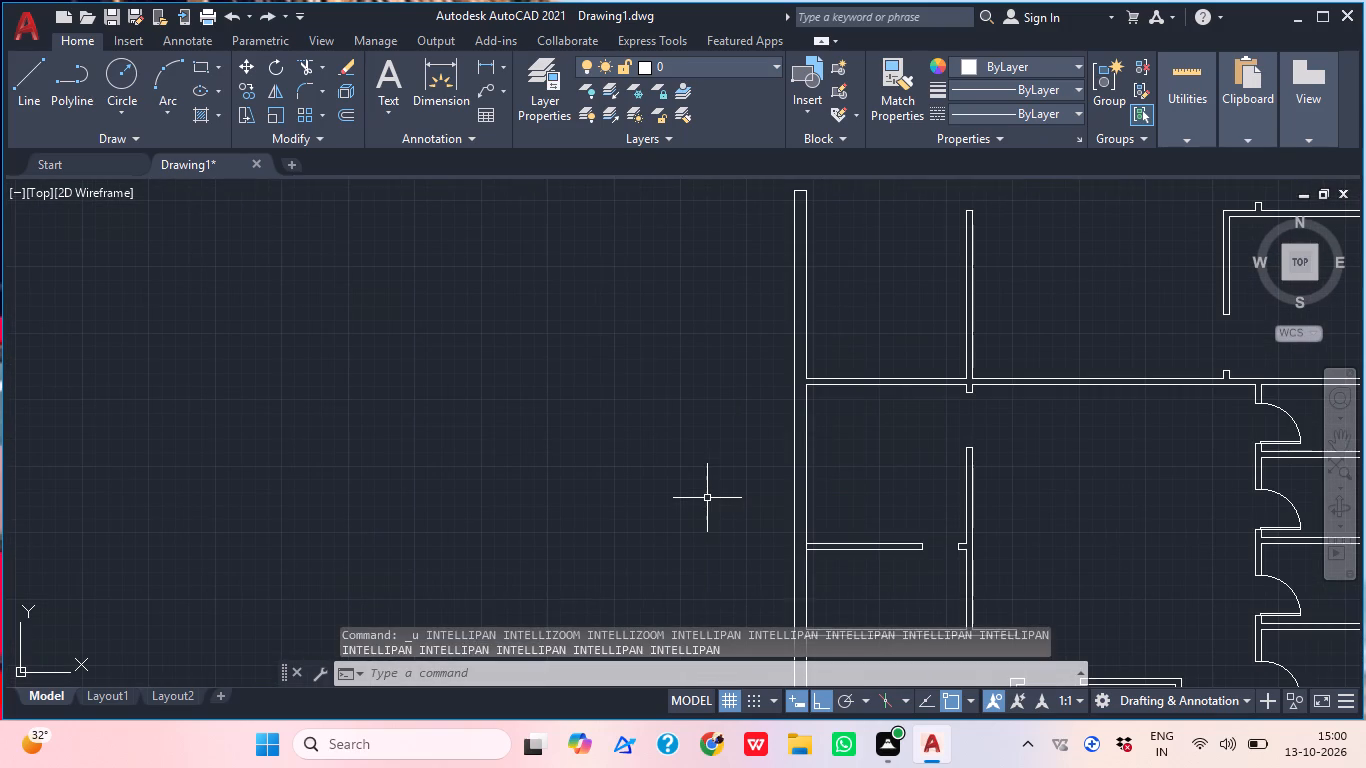
pyautogui.hotkey('ctrl', 'z')
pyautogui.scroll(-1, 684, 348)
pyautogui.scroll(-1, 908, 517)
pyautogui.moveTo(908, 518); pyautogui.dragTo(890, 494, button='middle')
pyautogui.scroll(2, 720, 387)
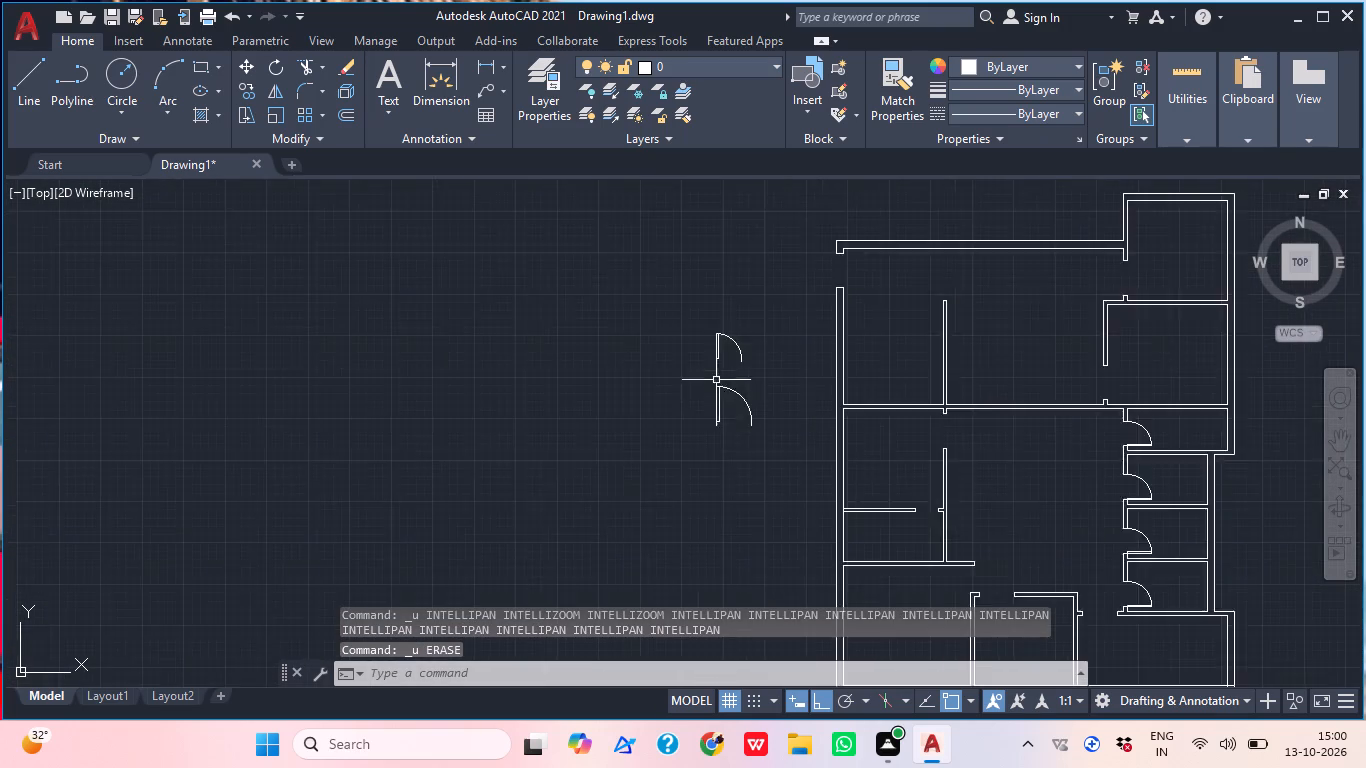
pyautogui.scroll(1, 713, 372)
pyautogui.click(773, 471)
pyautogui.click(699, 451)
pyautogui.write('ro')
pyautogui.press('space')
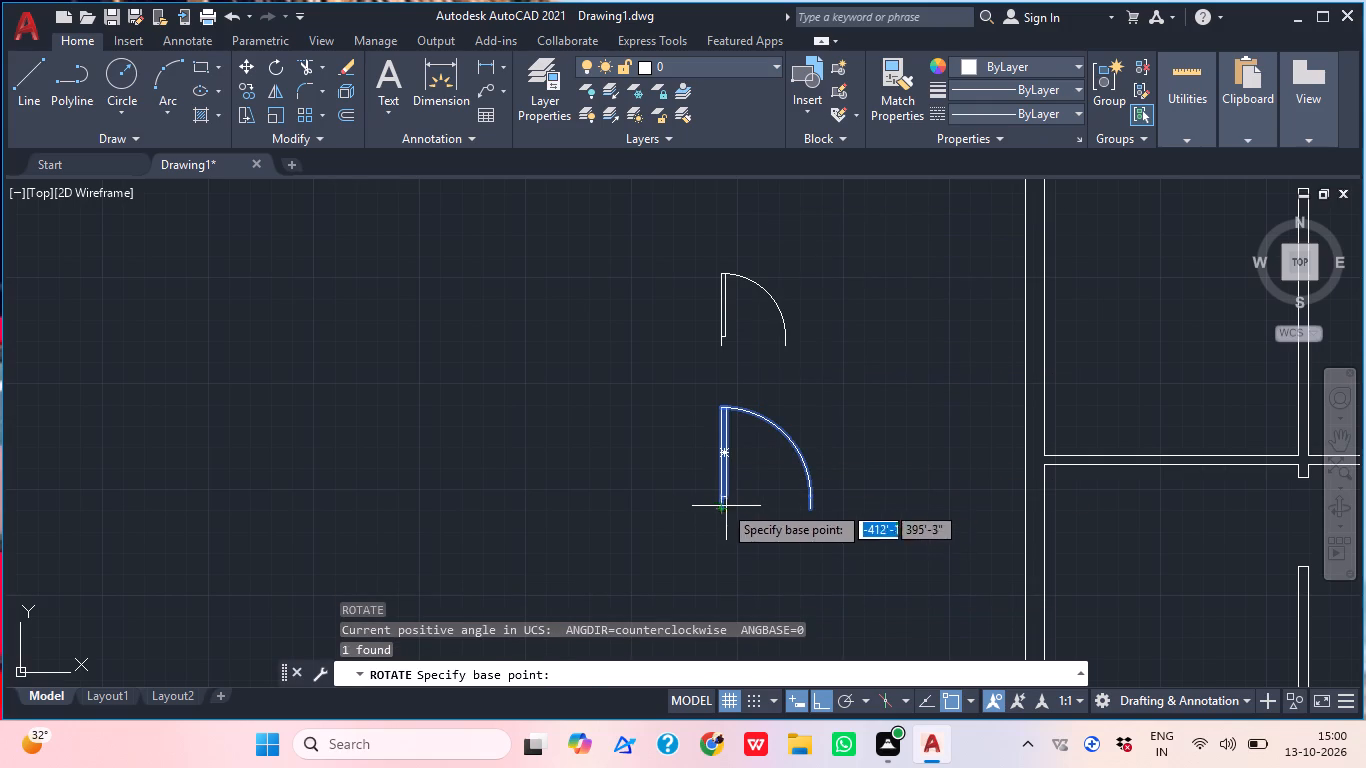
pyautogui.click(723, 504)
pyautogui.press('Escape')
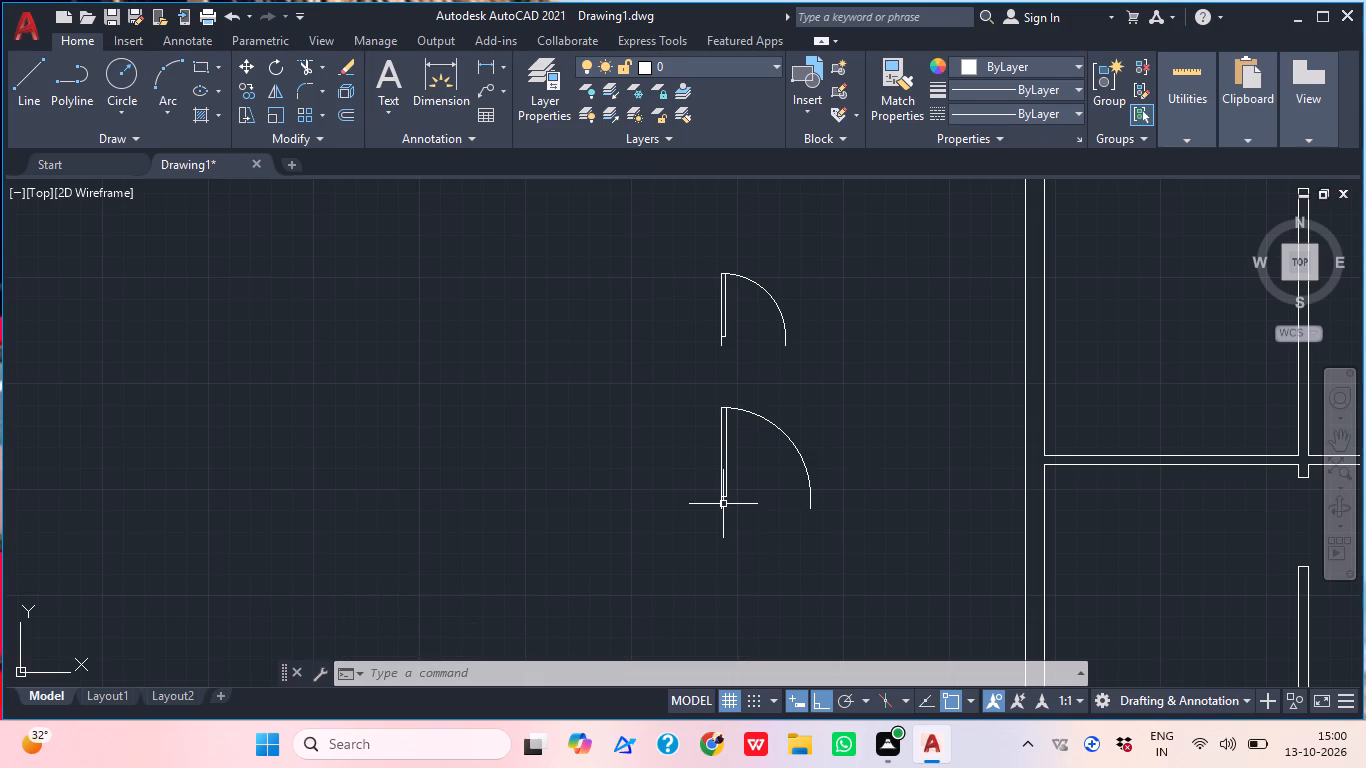
# Rotate the larger, lower door block beside the floor plan by 180° about its lower hinge-side end.
pyautogui.click(768, 512)
pyautogui.click(650, 457)
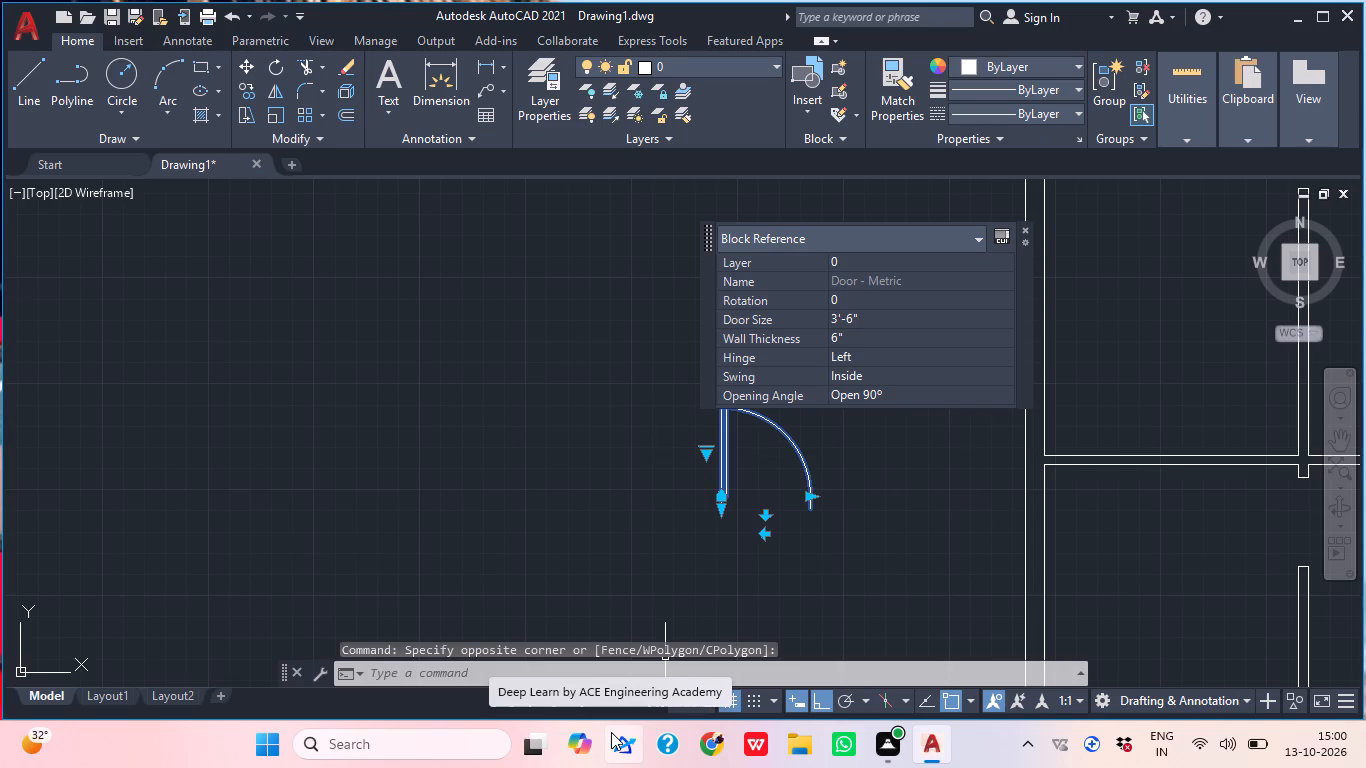
pyautogui.press('r')
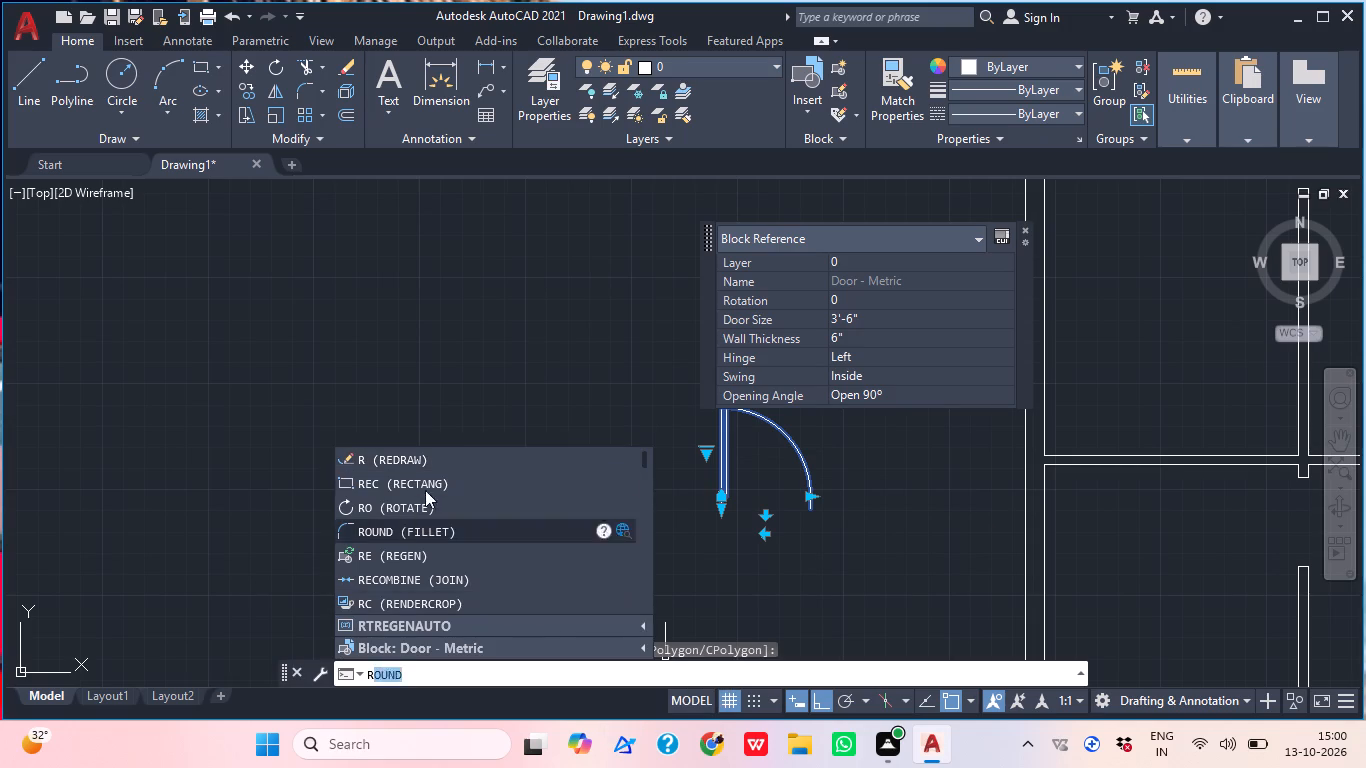
pyautogui.press('o')
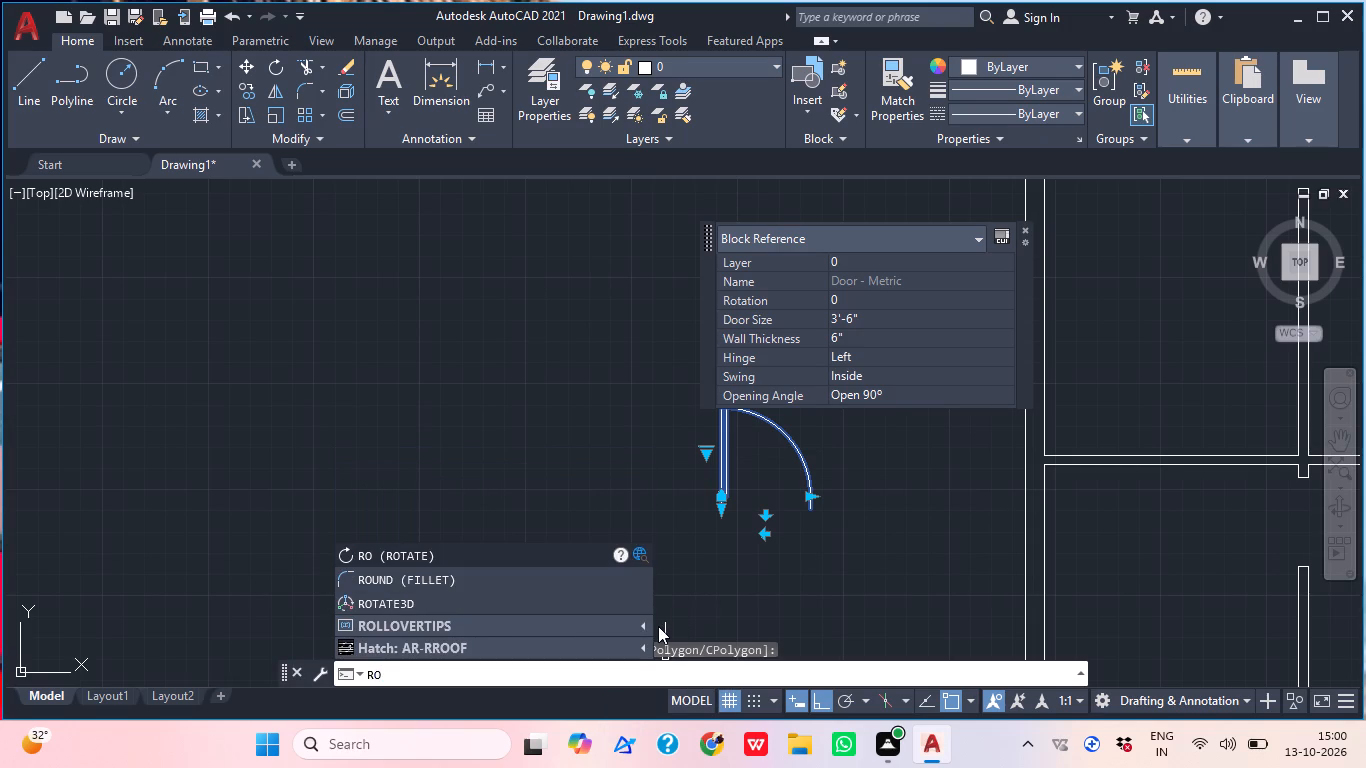
pyautogui.press('space')
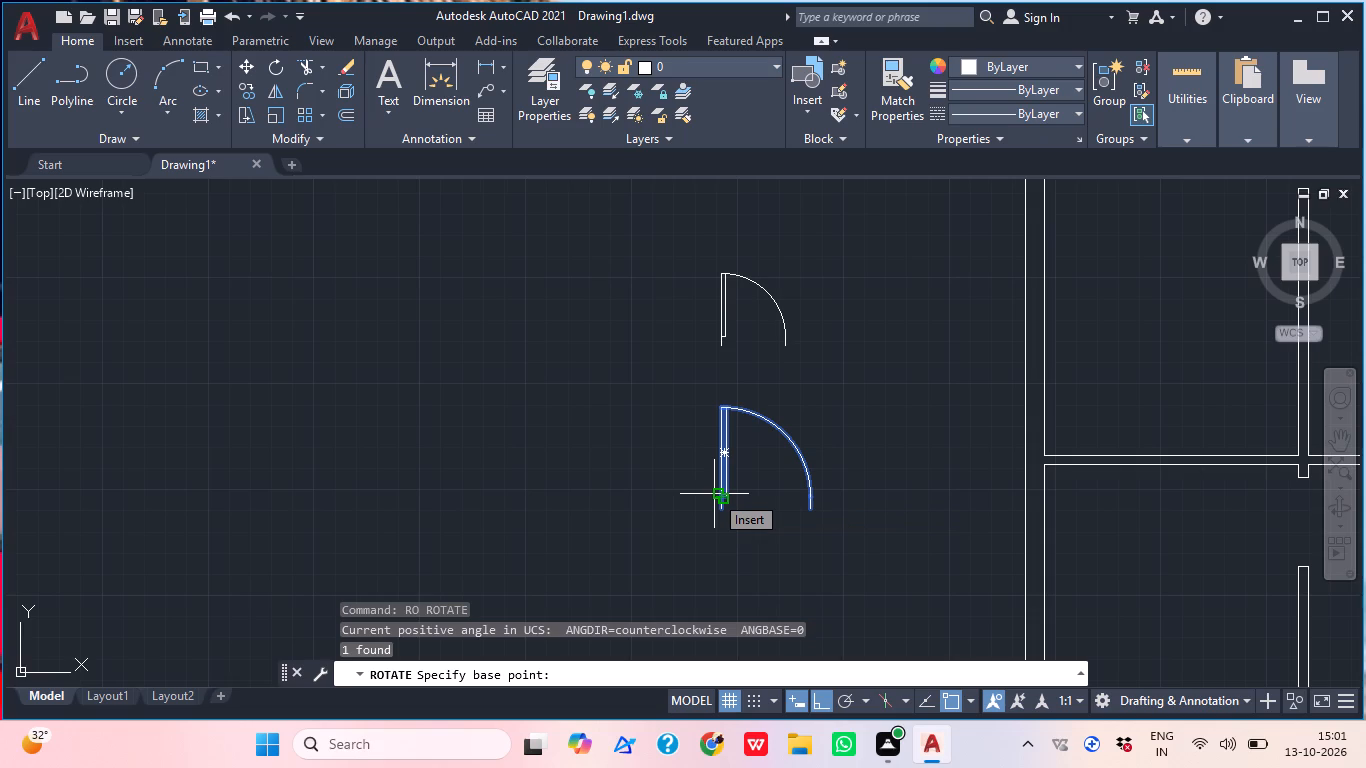
pyautogui.scroll(2, 742, 530)
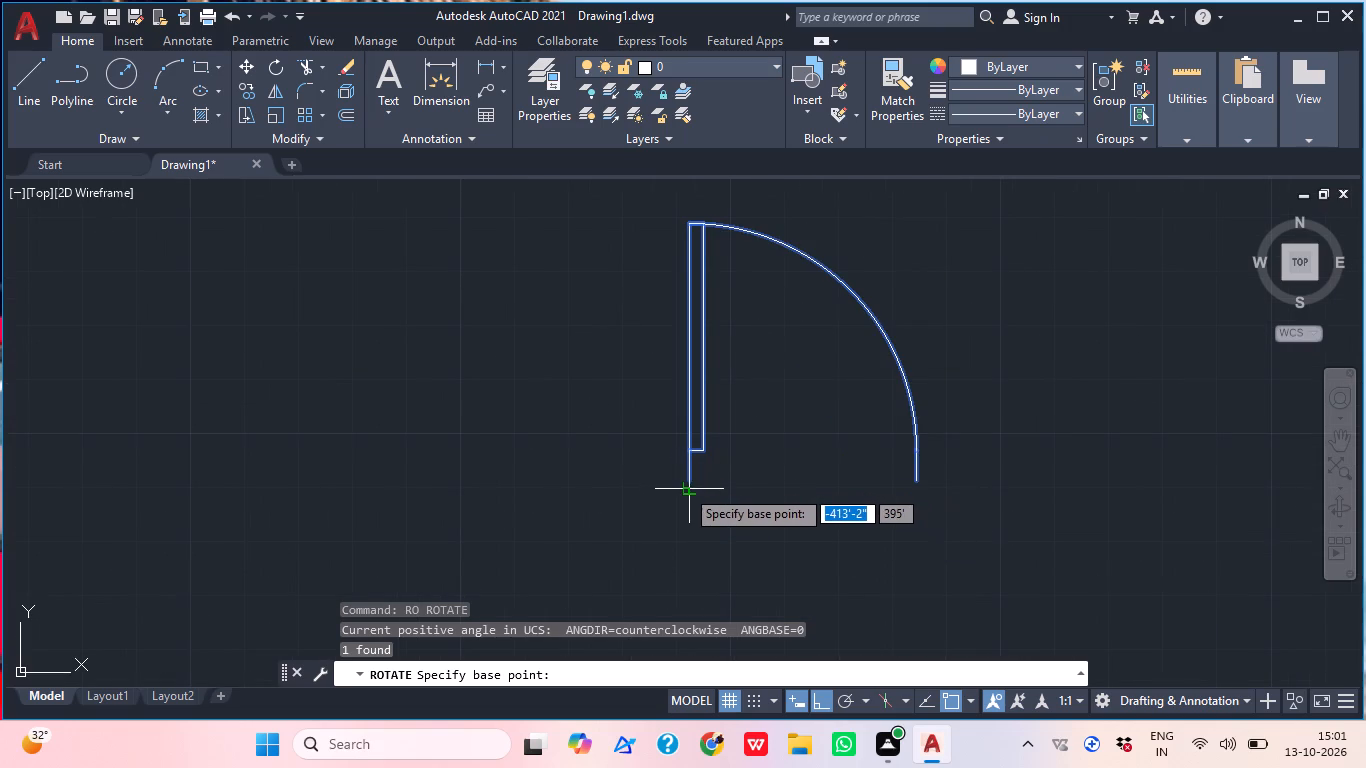
pyautogui.click(692, 480)
pyautogui.scroll(-3, 764, 472)
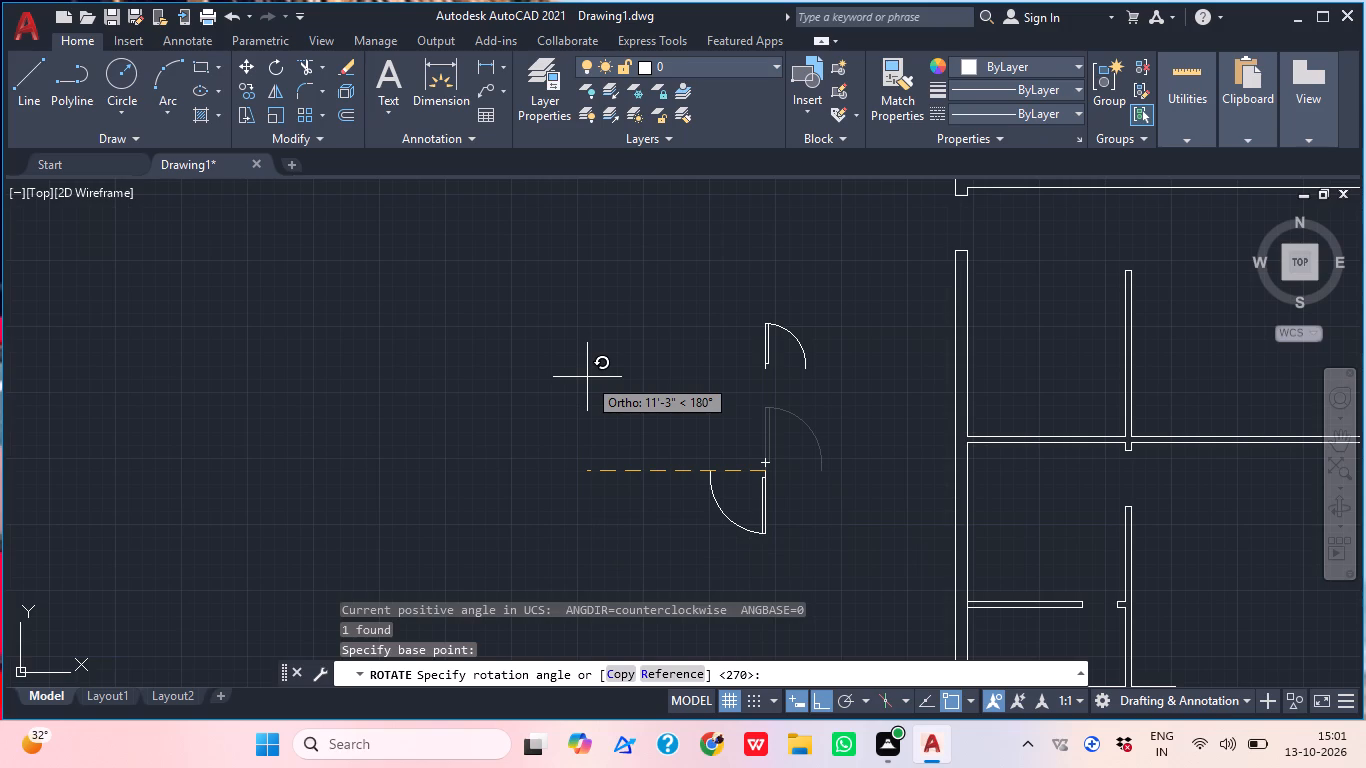
pyautogui.click(587, 377)
# Mirror the rotated door across a vertical line through its upper hinge end, keeping the source door.
pyautogui.scroll(2, 780, 496)
pyautogui.click(780, 496)
pyautogui.click(724, 485)
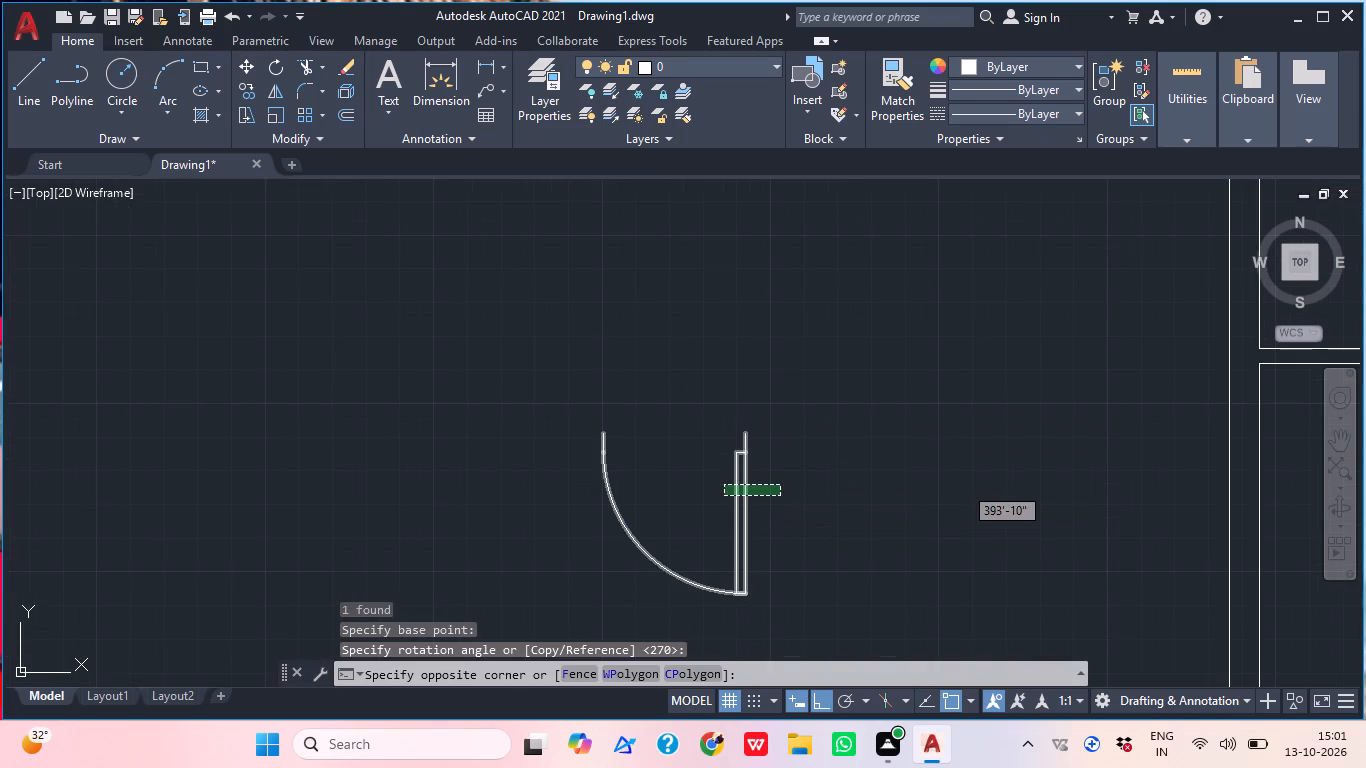
pyautogui.press('m')
pyautogui.press('i')
pyautogui.press('space')
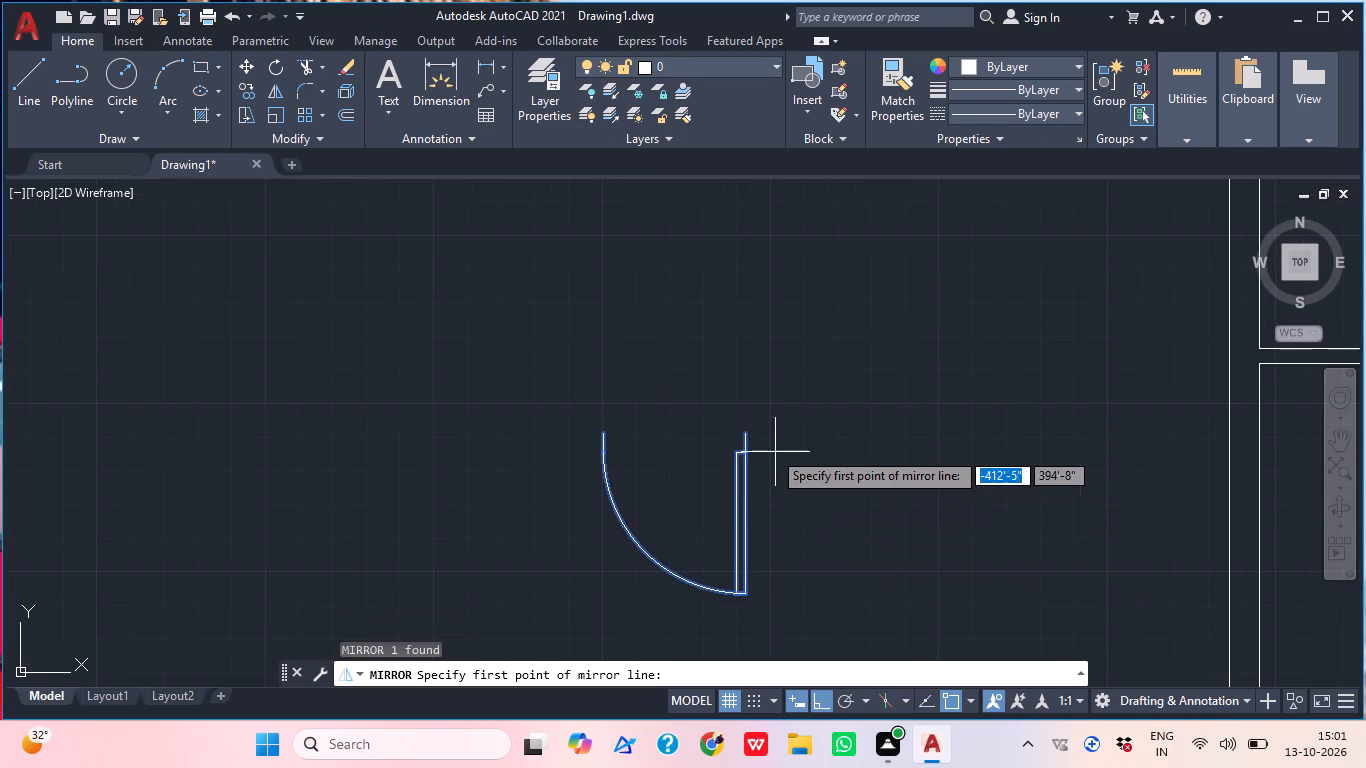
pyautogui.click(751, 435)
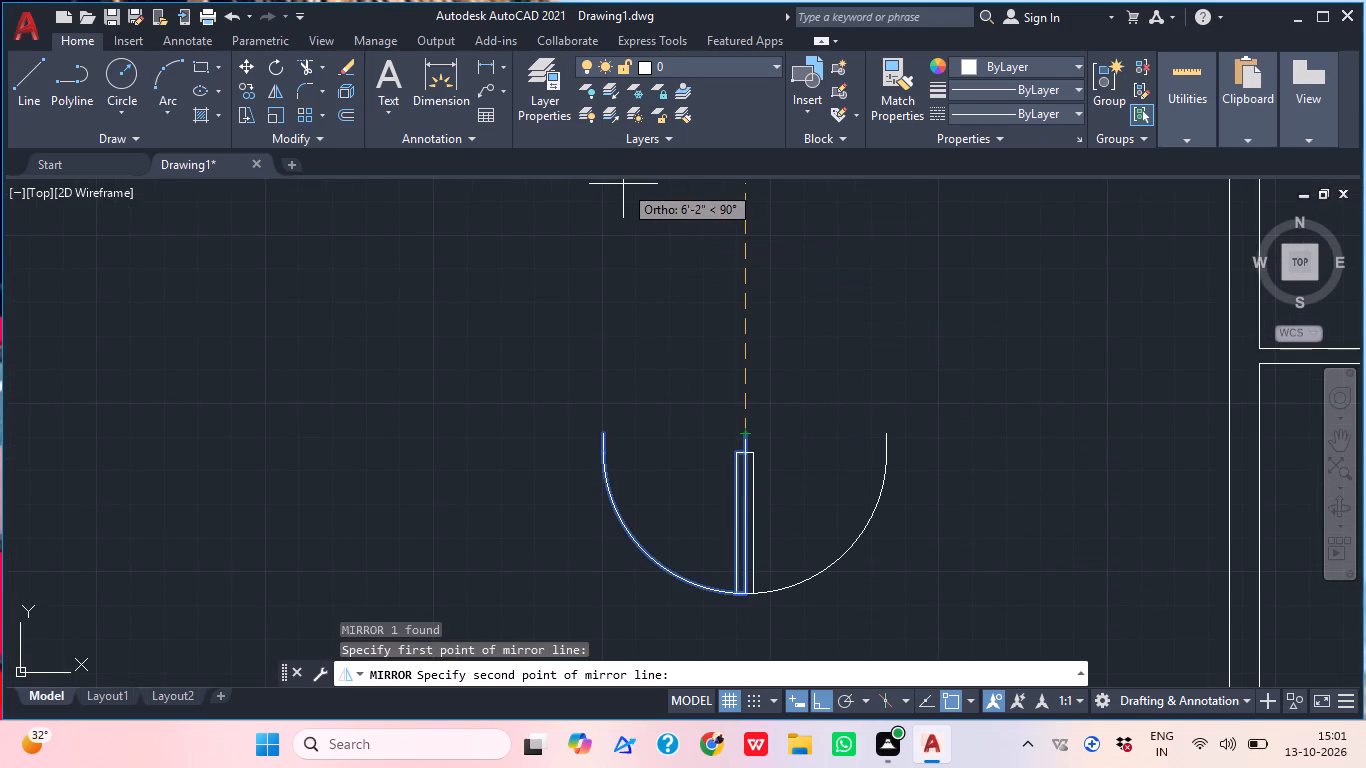
pyautogui.click(623, 184)
pyautogui.moveTo(670, 261); pyautogui.dragTo(623, 184)
# Copy the mirrored door by its upper hinge end to the upper corner of the left jamb in the lower-right corner room's opening.
pyautogui.moveTo(745, 281); pyautogui.dragTo(744, 285, button='middle')
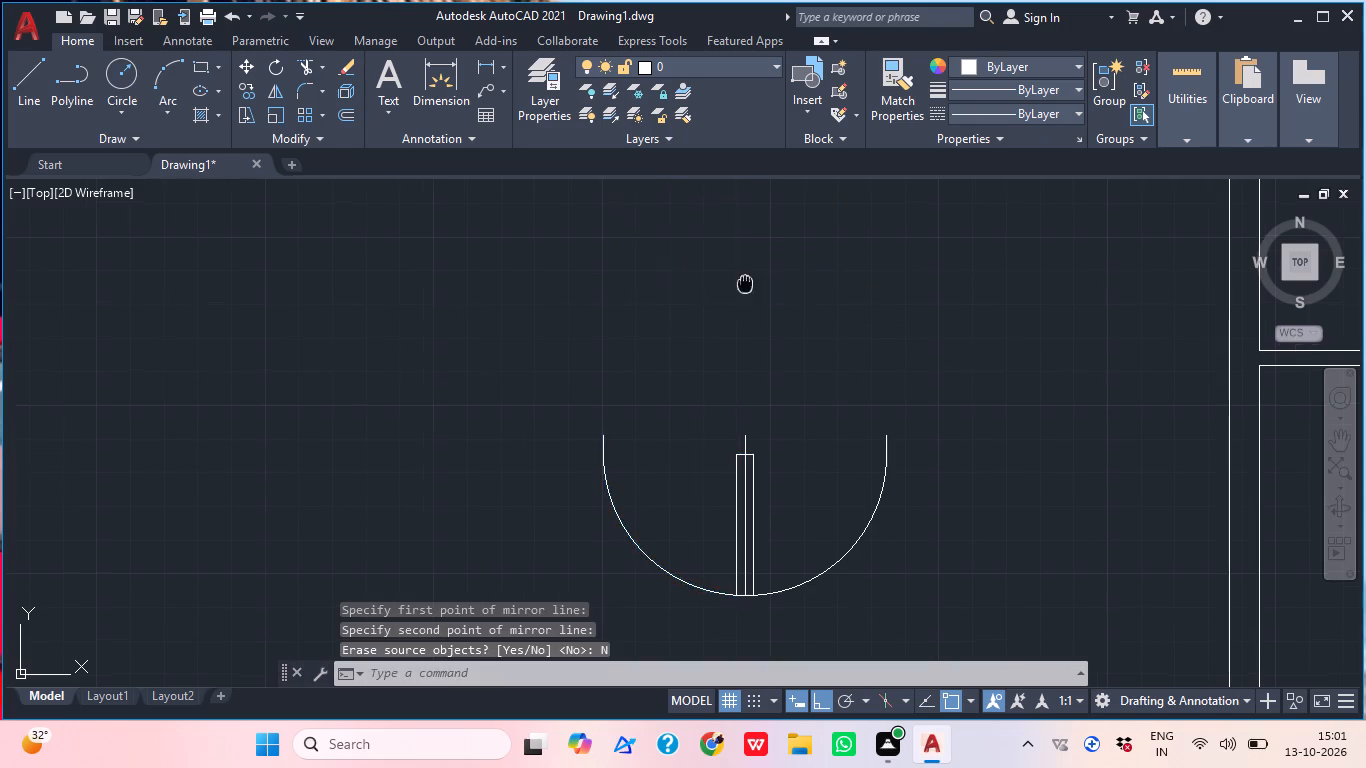
pyautogui.moveTo(744, 285); pyautogui.dragTo(703, 310, button='middle')
pyautogui.moveTo(783, 416); pyautogui.dragTo(786, 608, button='middle')
pyautogui.scroll(-1, 742, 499)
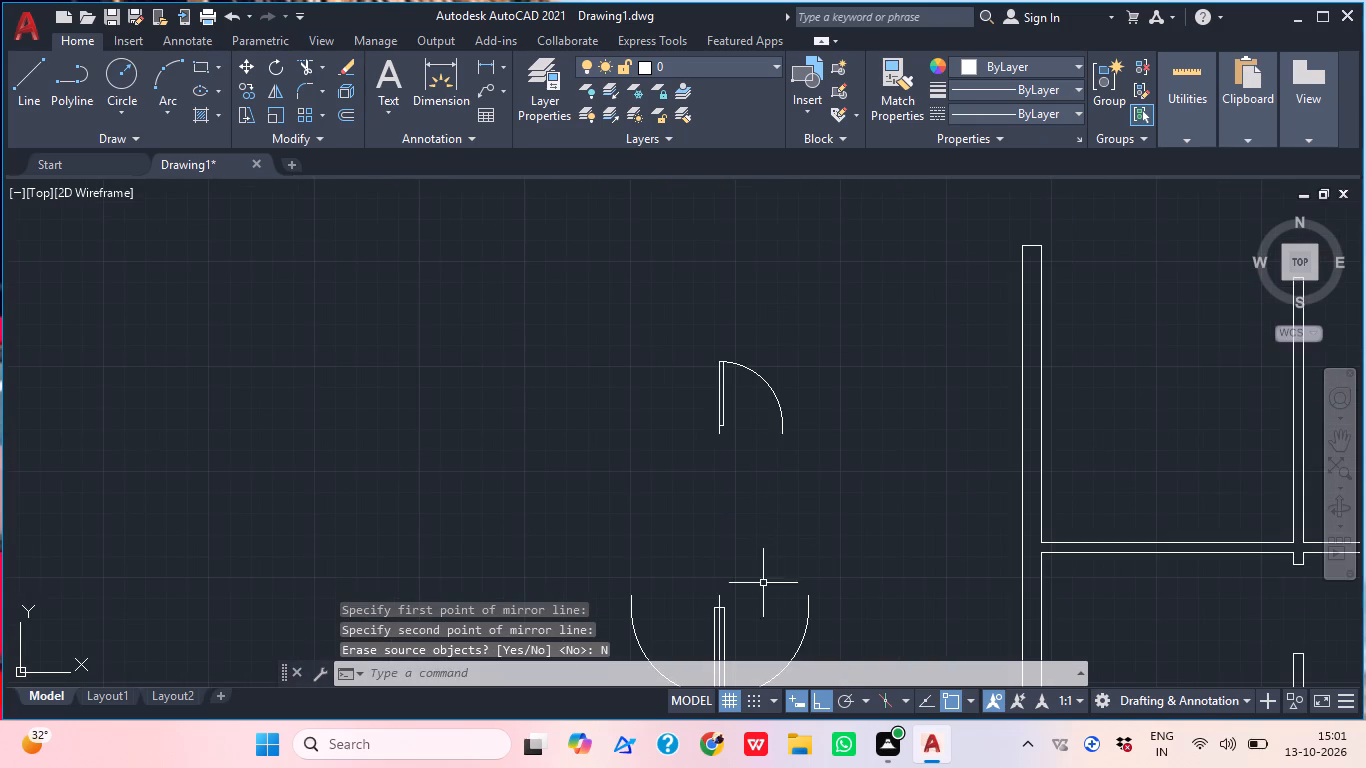
pyautogui.moveTo(764, 600); pyautogui.dragTo(755, 504, button='middle')
pyautogui.click(840, 568)
pyautogui.click(786, 557)
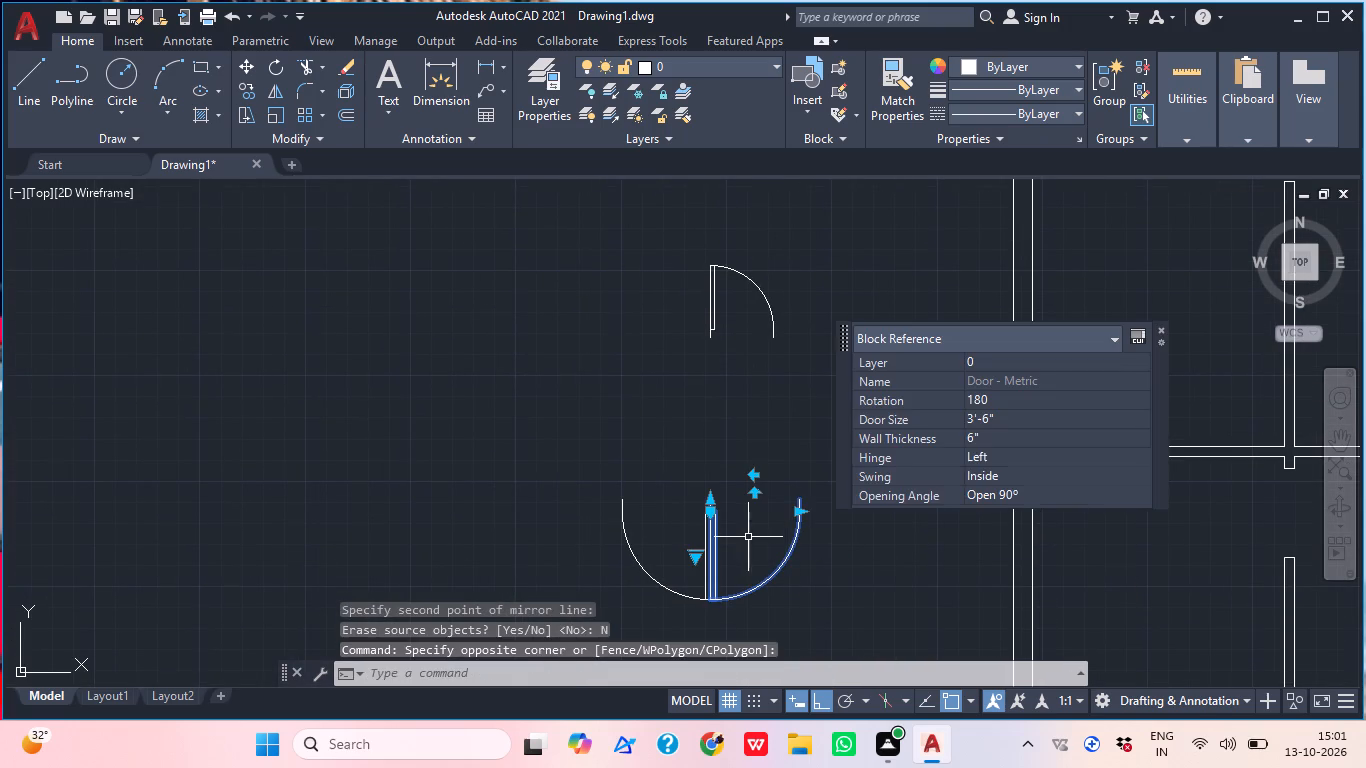
pyautogui.write('cop')
pyautogui.press('space')
pyautogui.scroll(2, 725, 505)
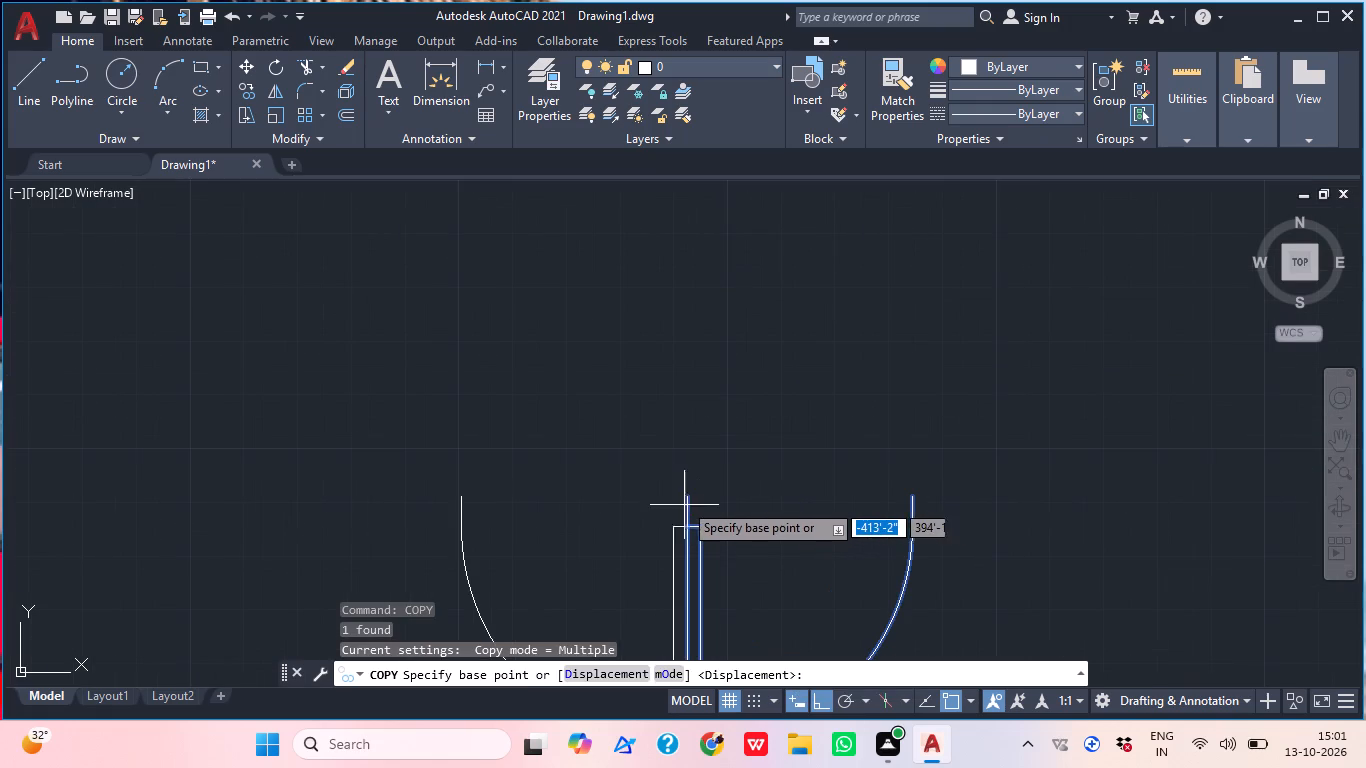
pyautogui.click(688, 493)
pyautogui.scroll(-4, 853, 320)
pyautogui.moveTo(928, 397); pyautogui.dragTo(544, 433, button='middle')
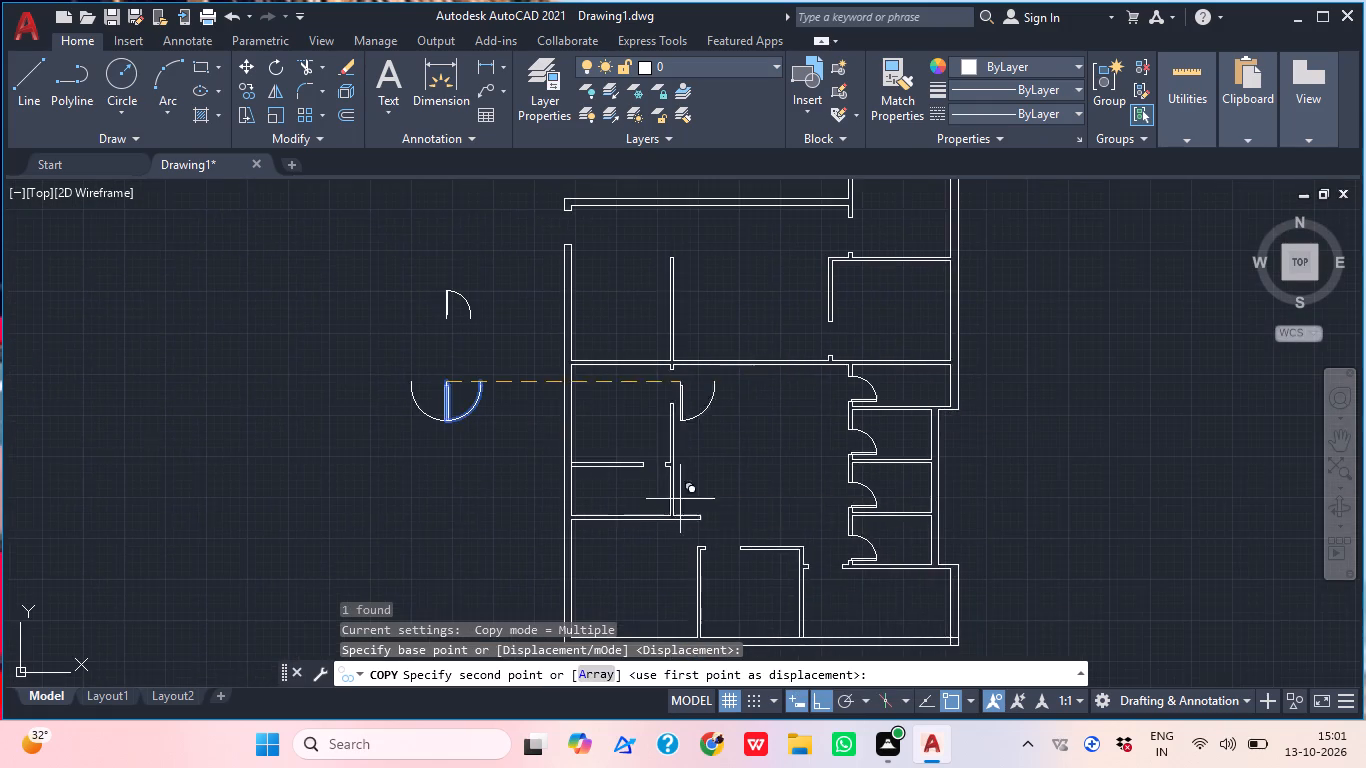
pyautogui.scroll(4, 826, 613)
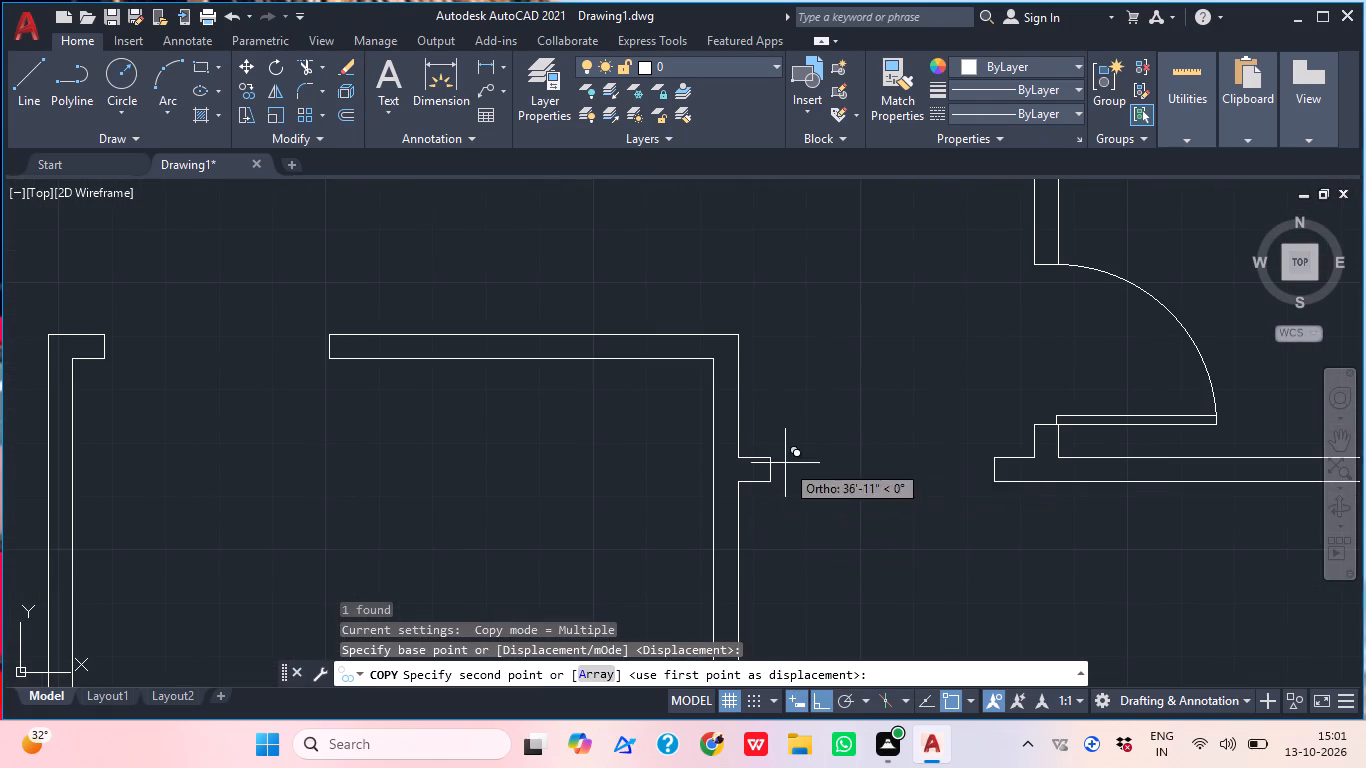
pyautogui.click(772, 460)
pyautogui.scroll(-2, 964, 400)
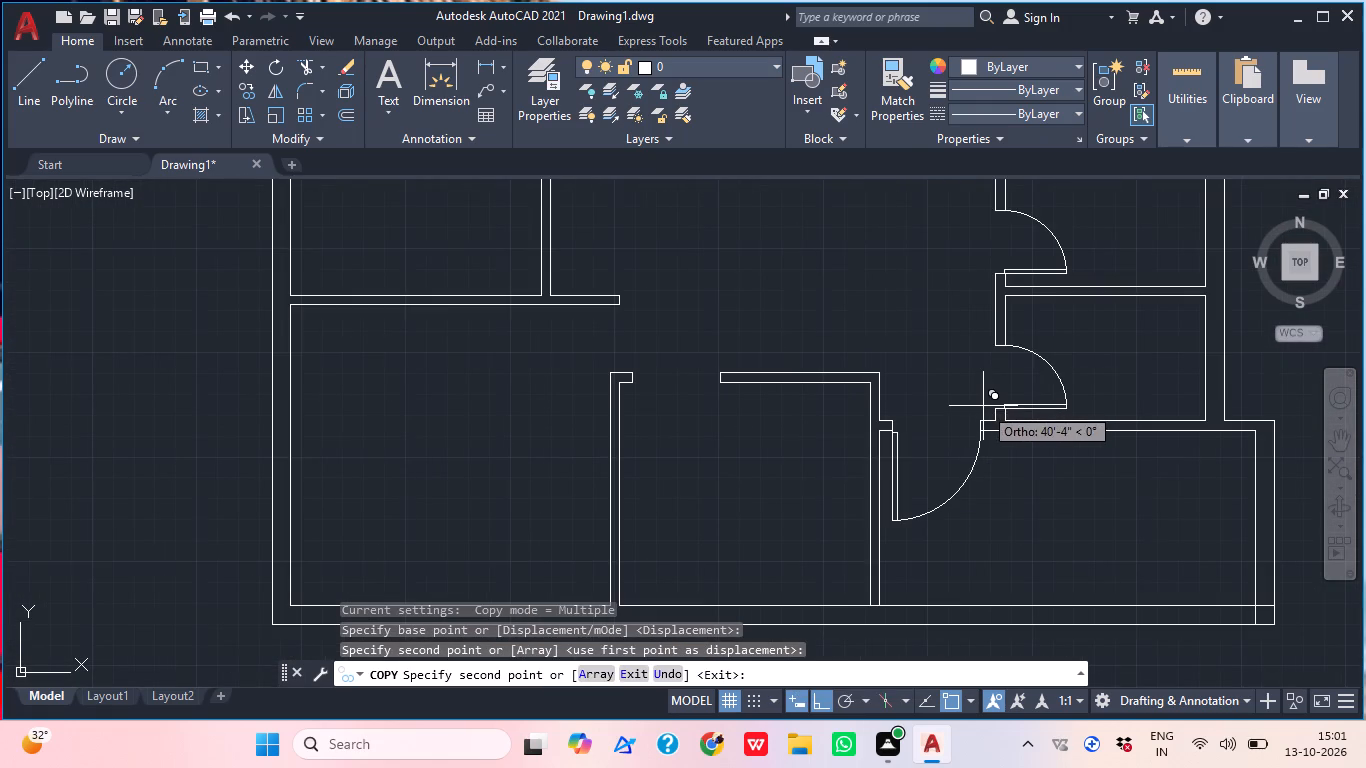
pyautogui.scroll(-1, 394, 457)
pyautogui.moveTo(405, 465); pyautogui.dragTo(721, 721, button='middle')
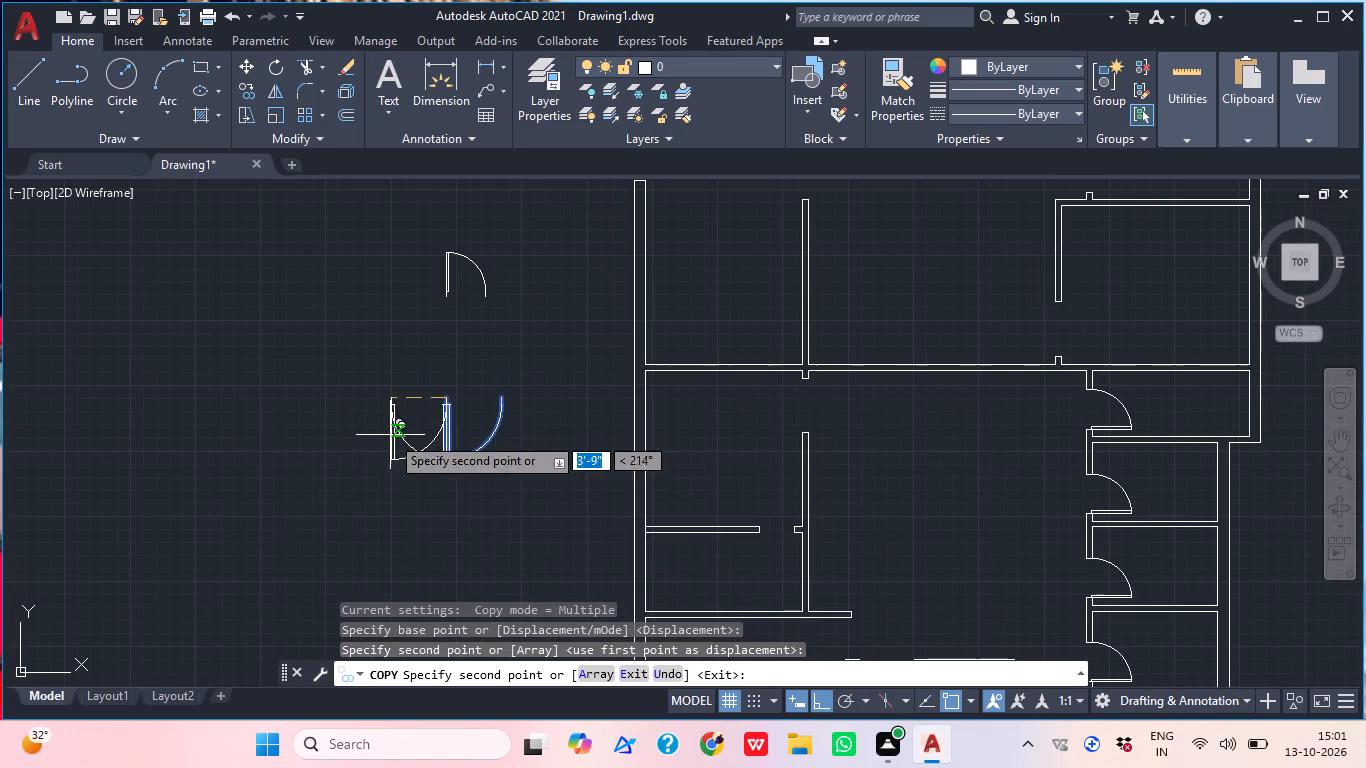
pyautogui.press('Escape')
# Copy the mirrored door by its upper hinge end to the upper corner of the left jamb in the bottom middle room's opening.
pyautogui.scroll(-1, 626, 296)
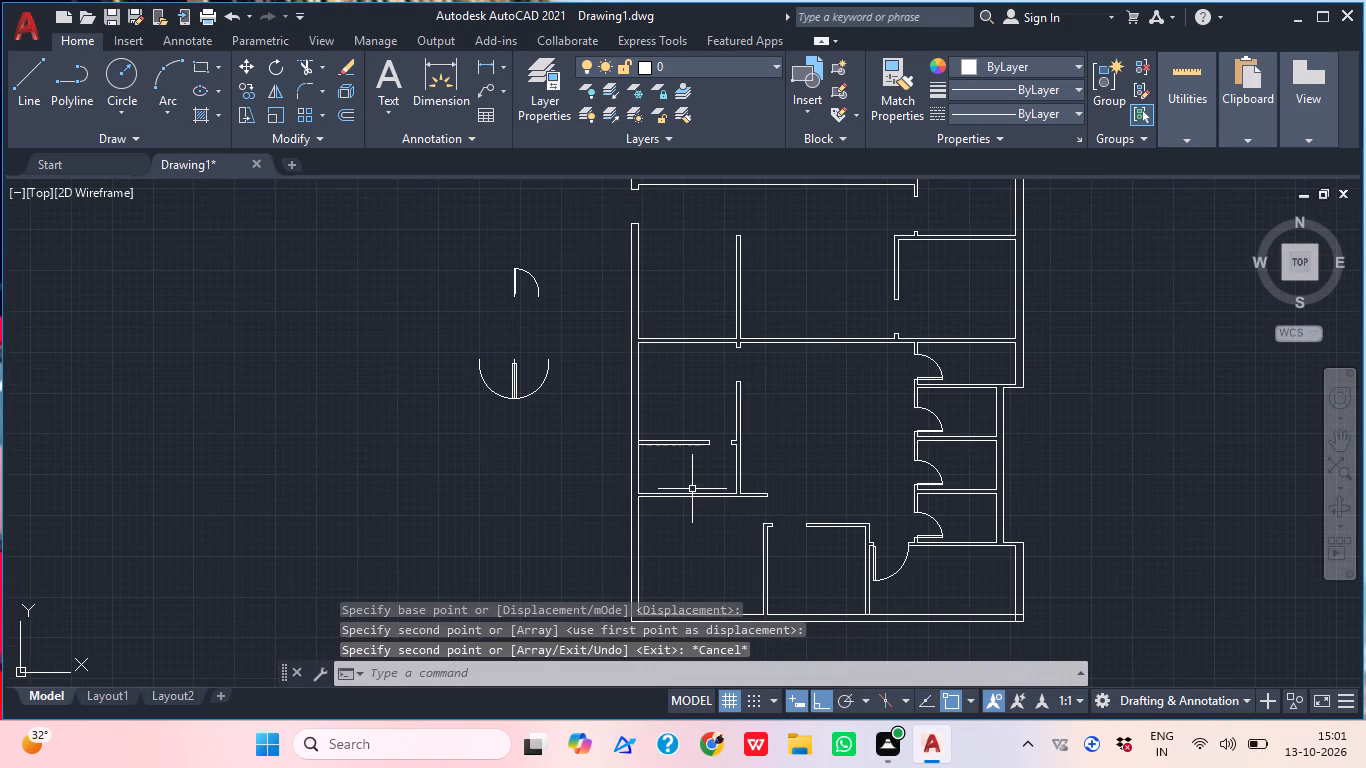
pyautogui.scroll(2, 549, 328)
pyautogui.scroll(1, 541, 508)
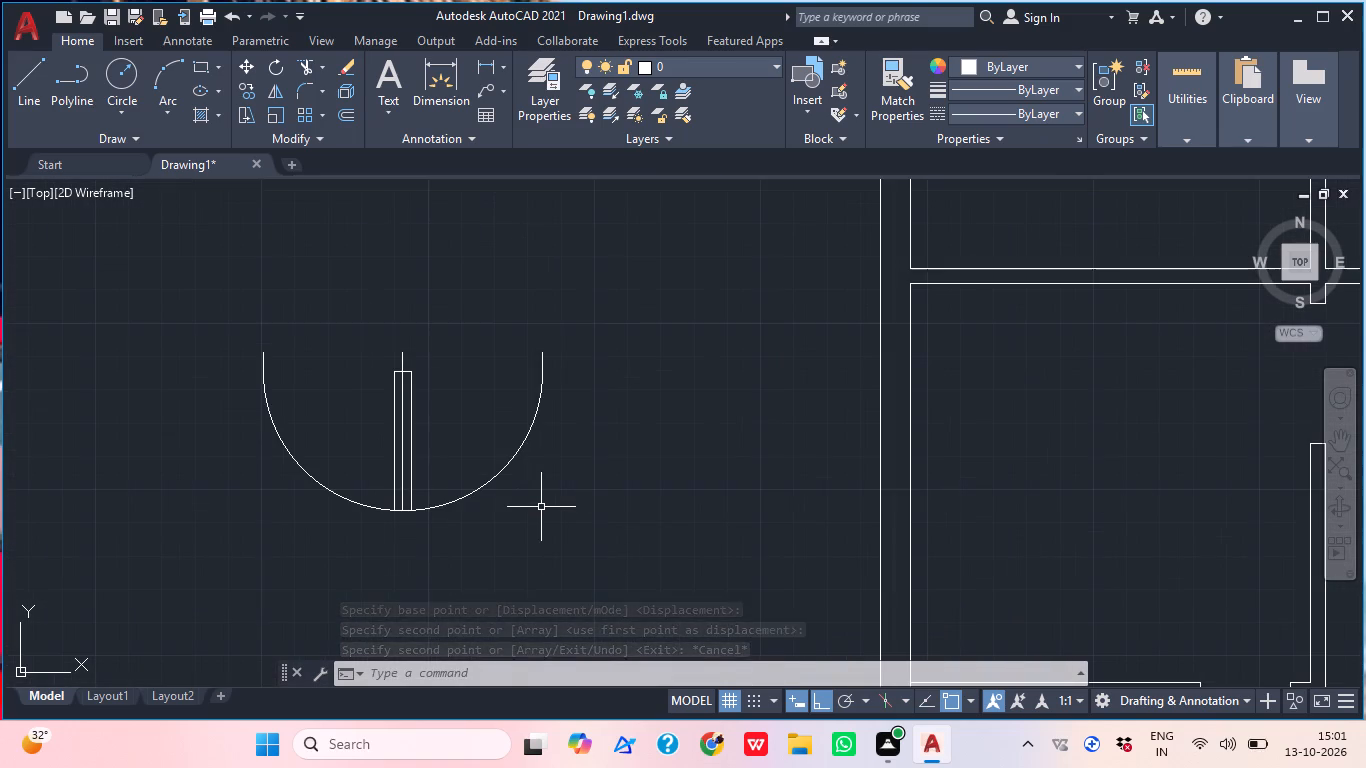
pyautogui.click(542, 501)
pyautogui.click(503, 440)
pyautogui.write('cop')
pyautogui.press('space')
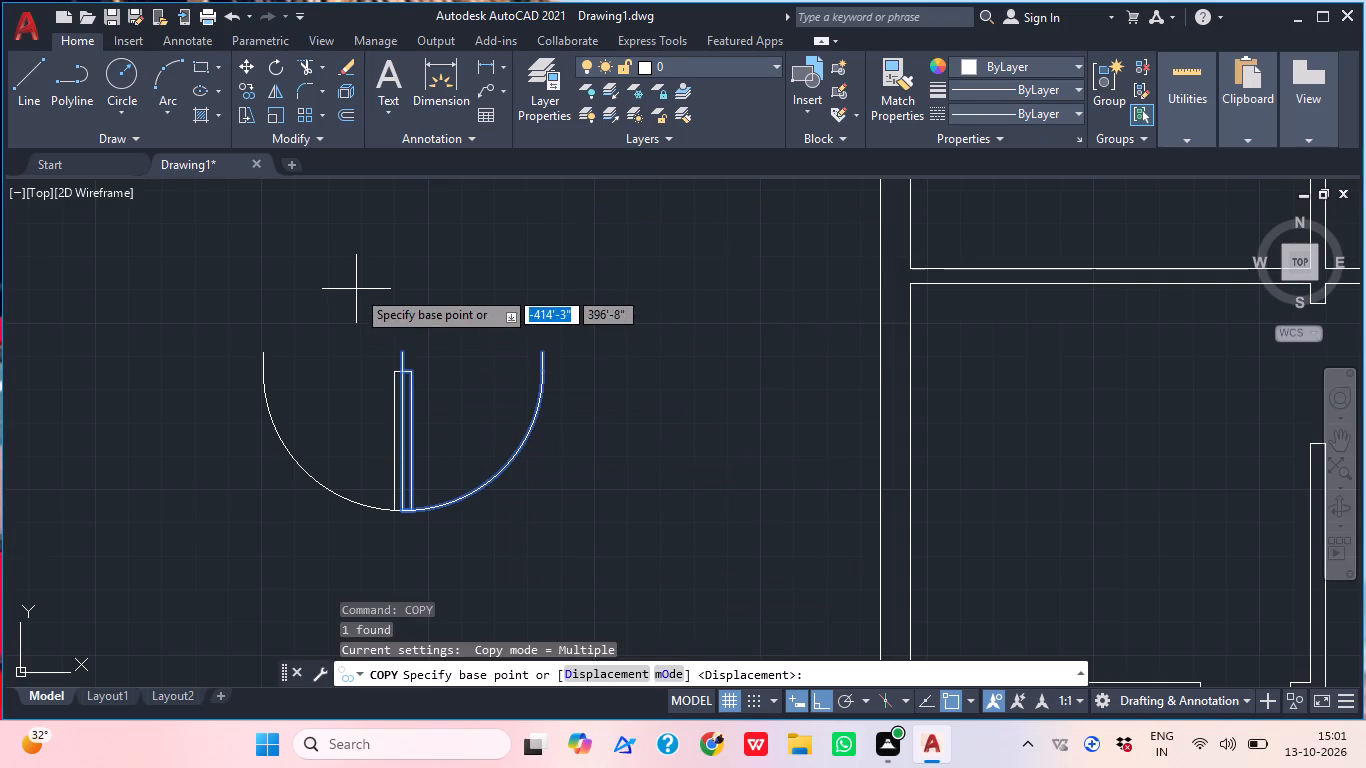
pyautogui.click(401, 356)
pyautogui.scroll(-2, 540, 325)
pyautogui.moveTo(975, 578); pyautogui.dragTo(938, 461, button='middle')
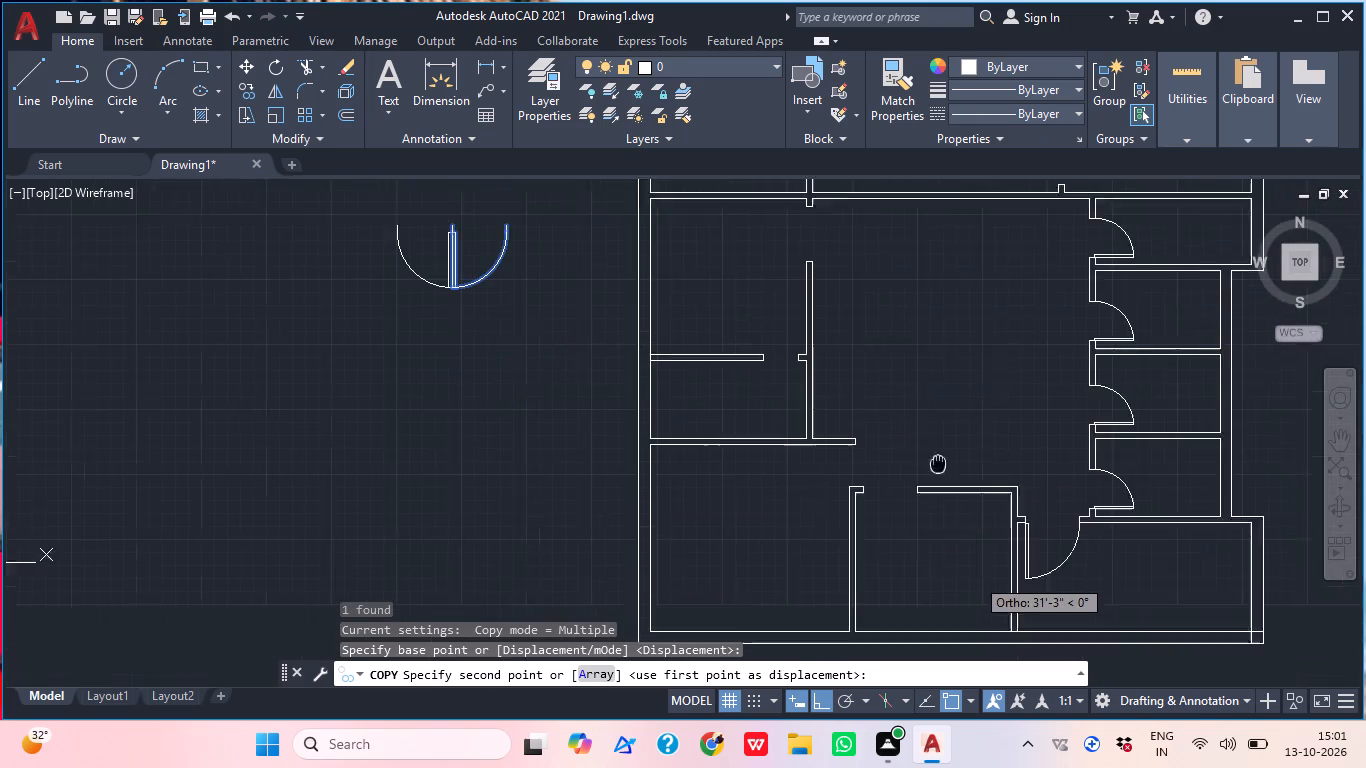
pyautogui.moveTo(938, 461); pyautogui.dragTo(929, 433, button='middle')
pyautogui.scroll(3, 905, 474)
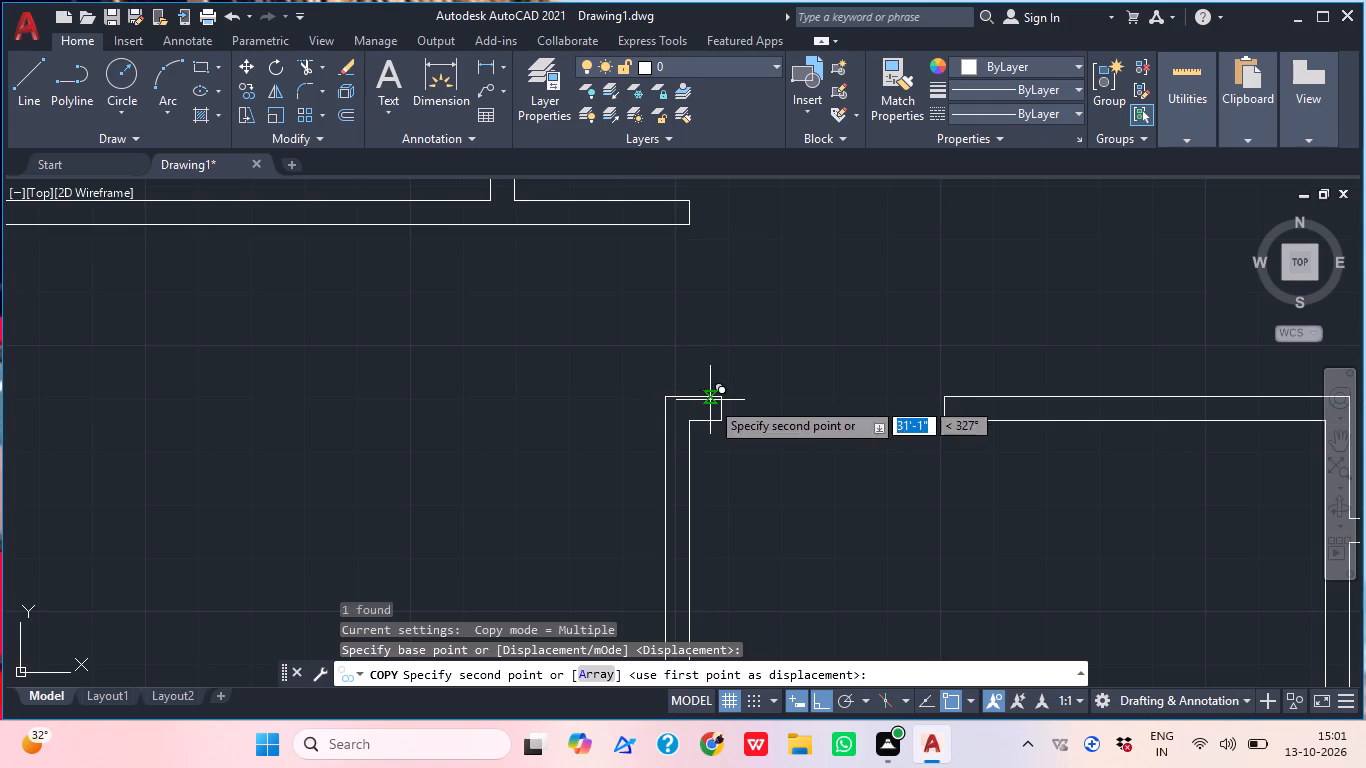
pyautogui.click(715, 400)
pyautogui.scroll(-2, 809, 395)
pyautogui.moveTo(847, 416); pyautogui.dragTo(751, 593, button='middle')
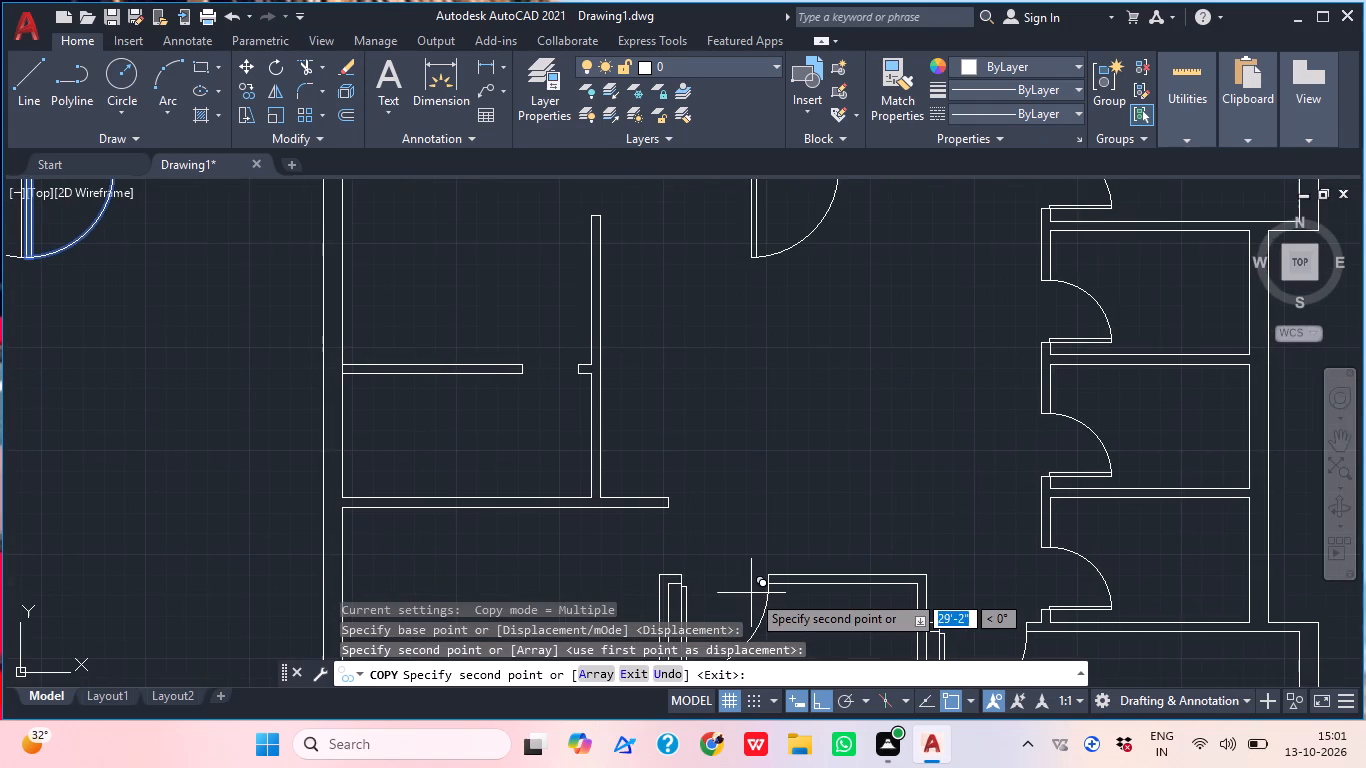
pyautogui.press('Escape')
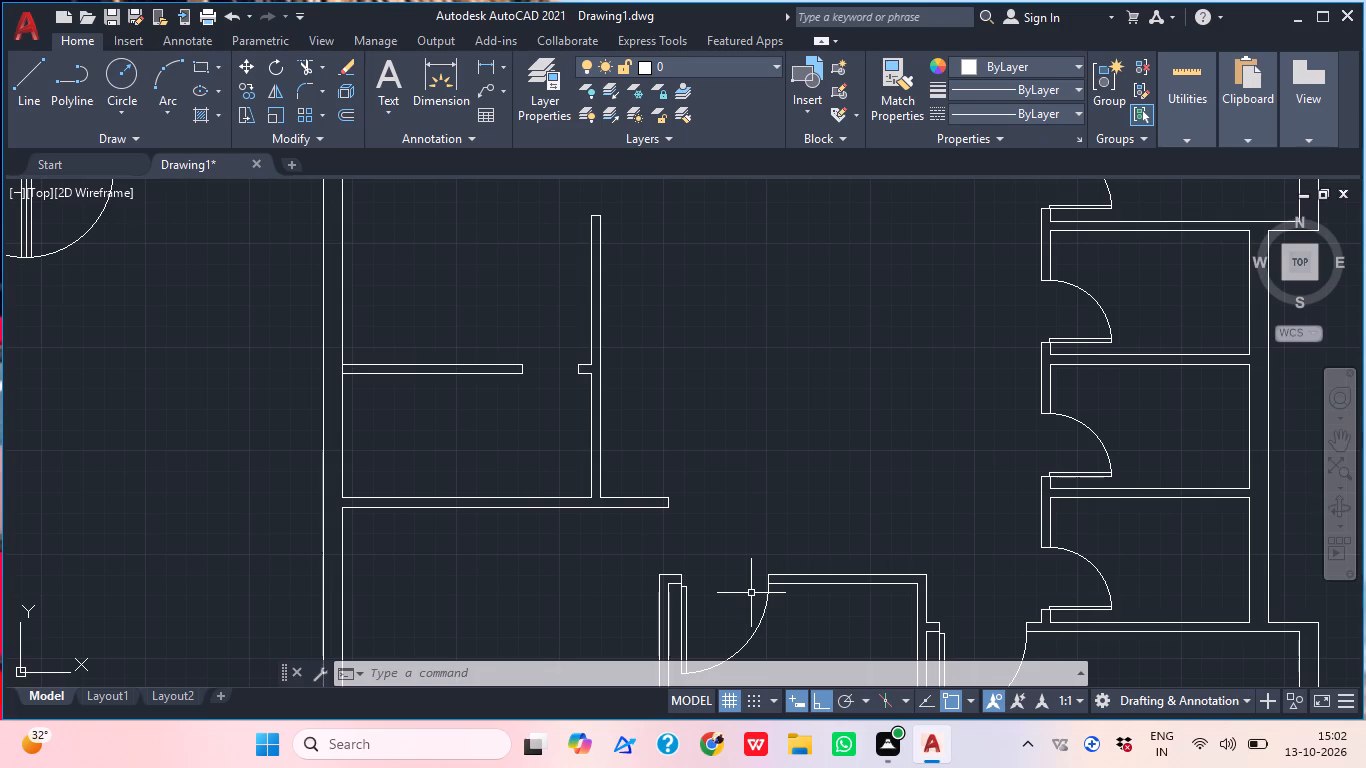
# Copy the left-hand door of the mirrored pair beside the plan by its upper hinge end straight up, above the smaller door.
pyautogui.scroll(-1, 790, 522)
pyautogui.moveTo(787, 497); pyautogui.dragTo(801, 342, button='middle')
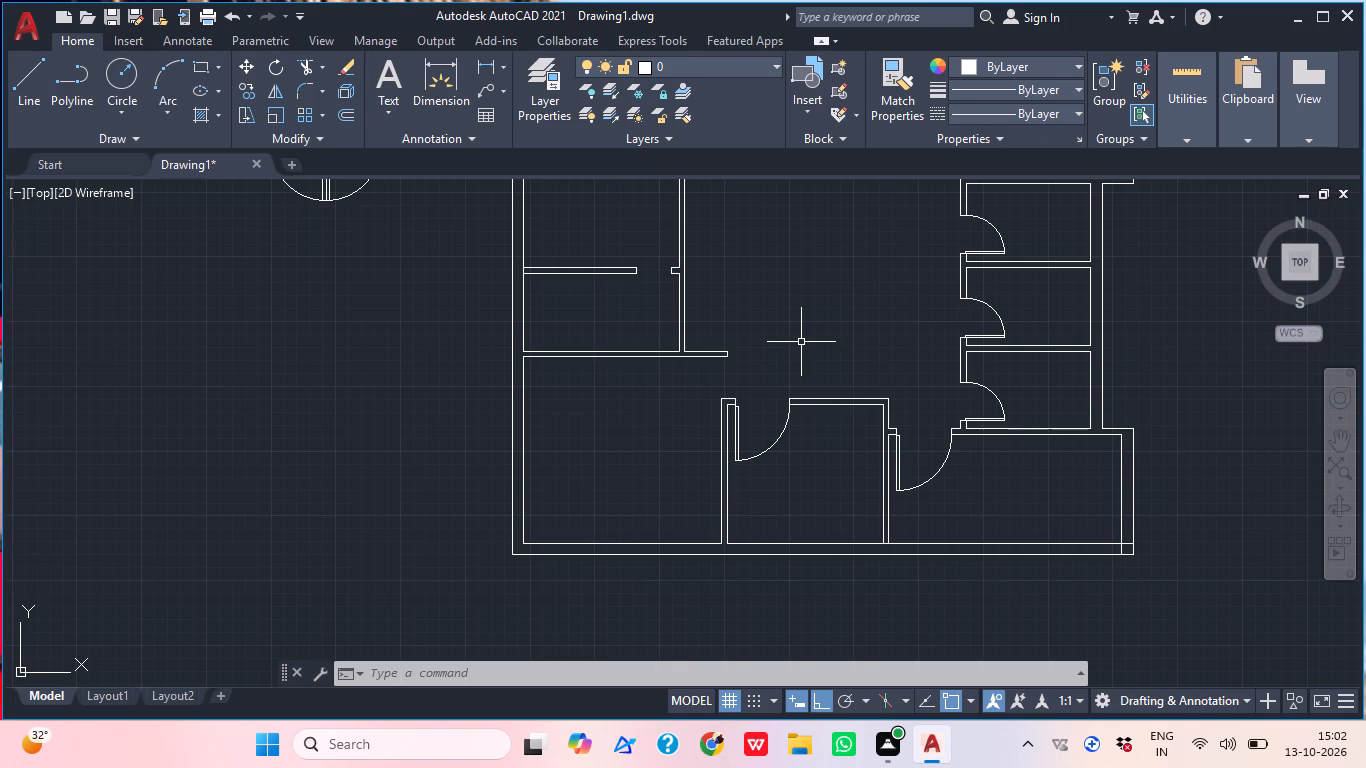
pyautogui.middleClick(857, 498)
pyautogui.moveTo(993, 504); pyautogui.dragTo(929, 515, button='middle')
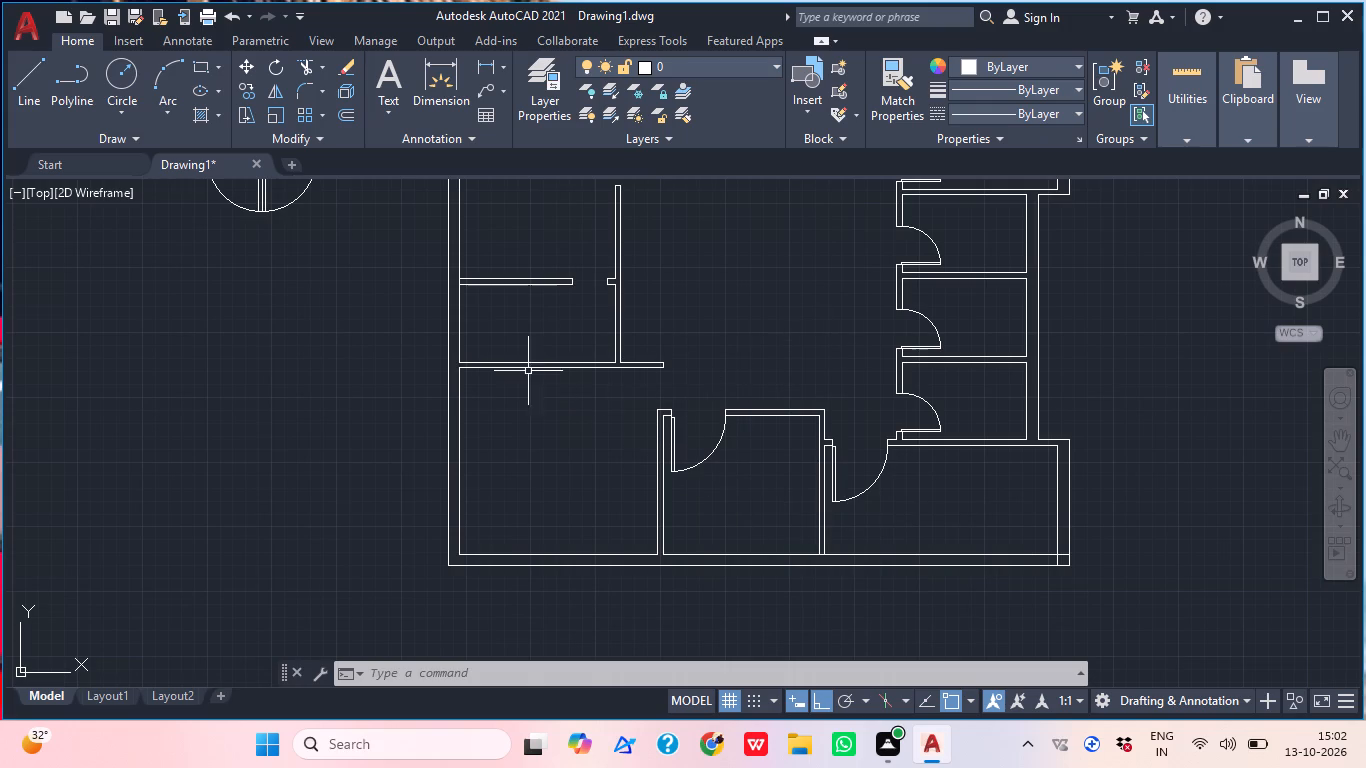
pyautogui.moveTo(536, 324); pyautogui.dragTo(637, 459, button='middle')
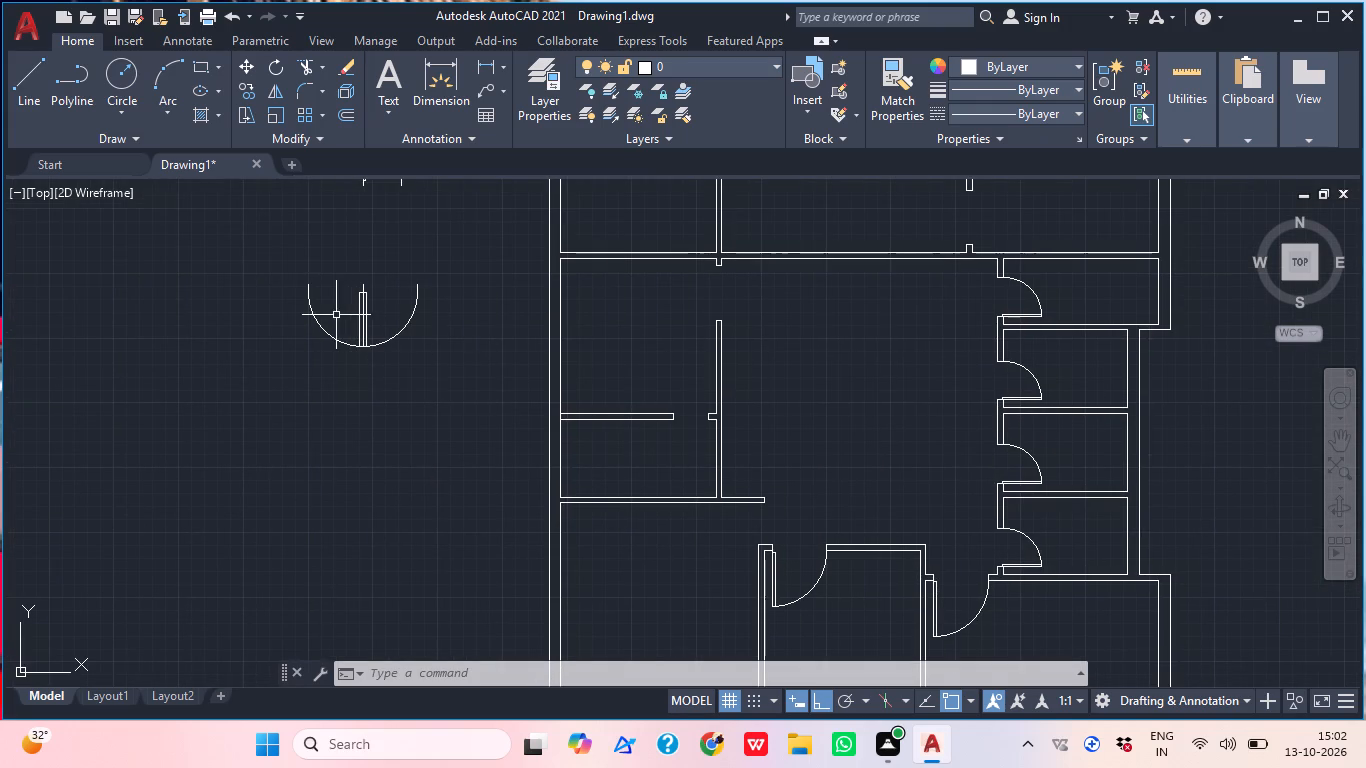
pyautogui.click(316, 311)
pyautogui.click(295, 306)
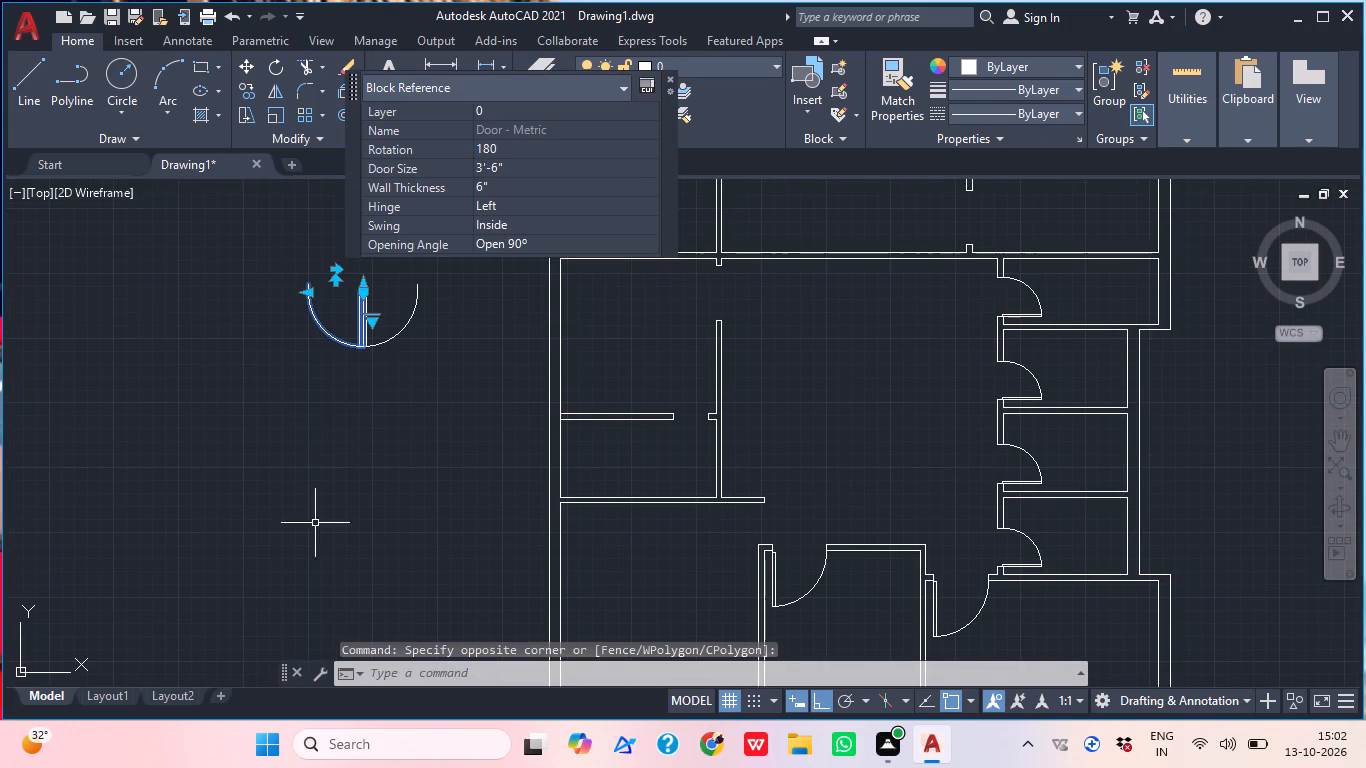
pyautogui.write('coo')
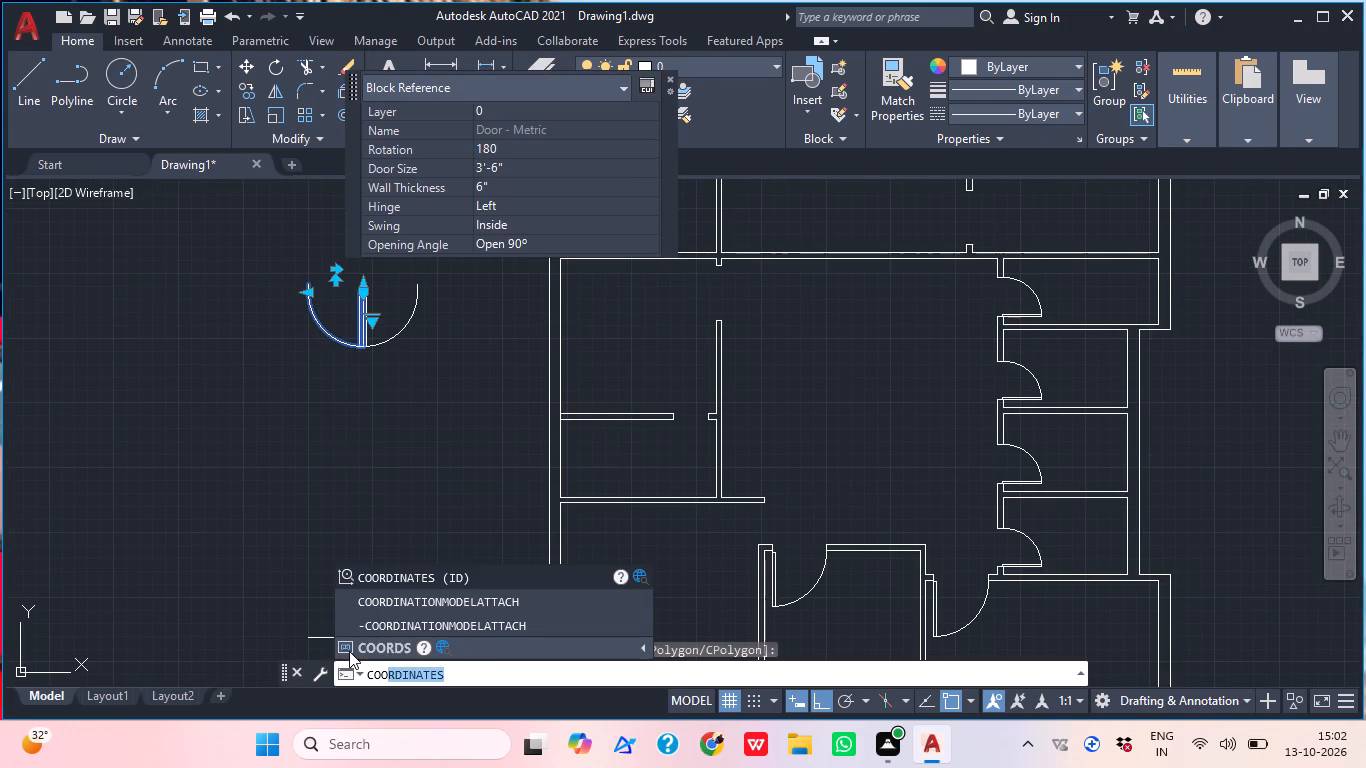
pyautogui.press('BackSpace')
pyautogui.press('BackSpace')
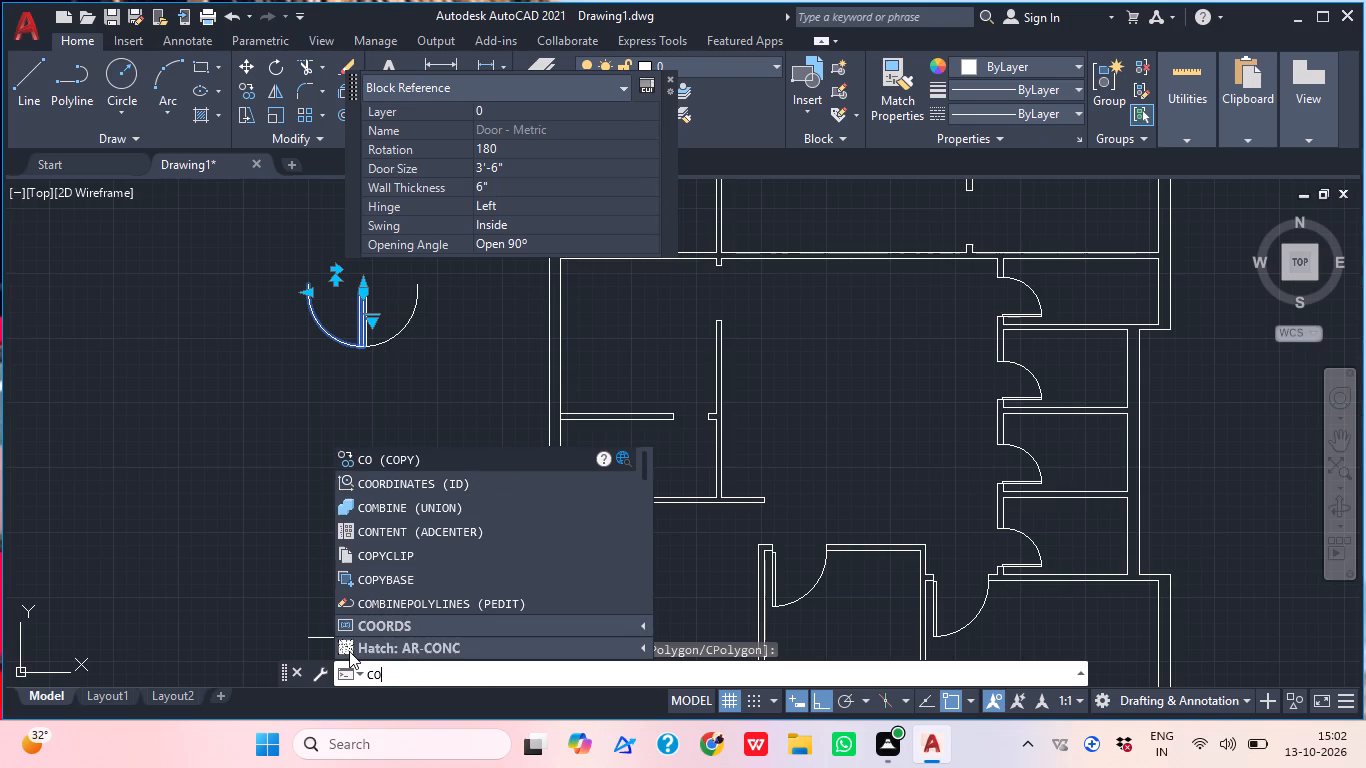
pyautogui.press('p')
pyautogui.click(381, 485)
pyautogui.moveTo(386, 286); pyautogui.dragTo(350, 512, button='middle')
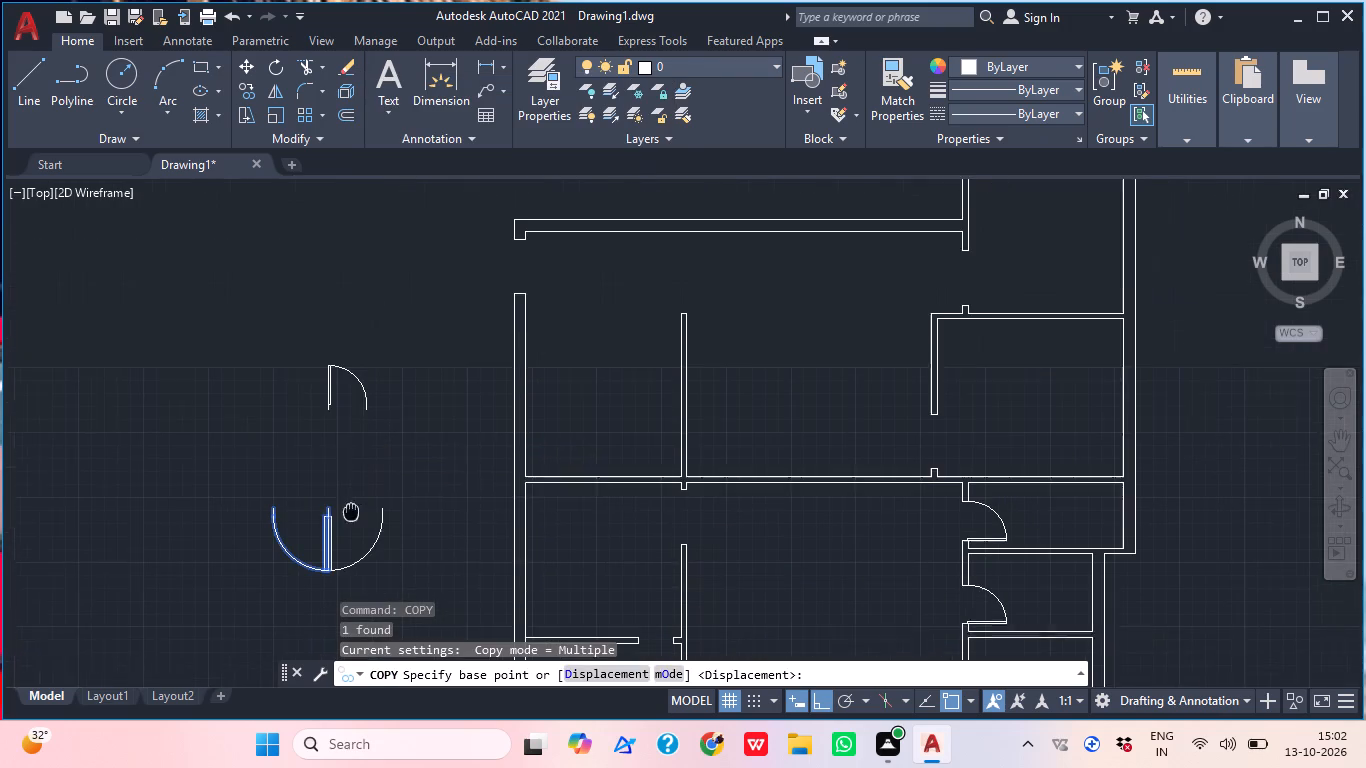
pyautogui.moveTo(350, 512); pyautogui.dragTo(349, 516, button='middle')
pyautogui.click(324, 512)
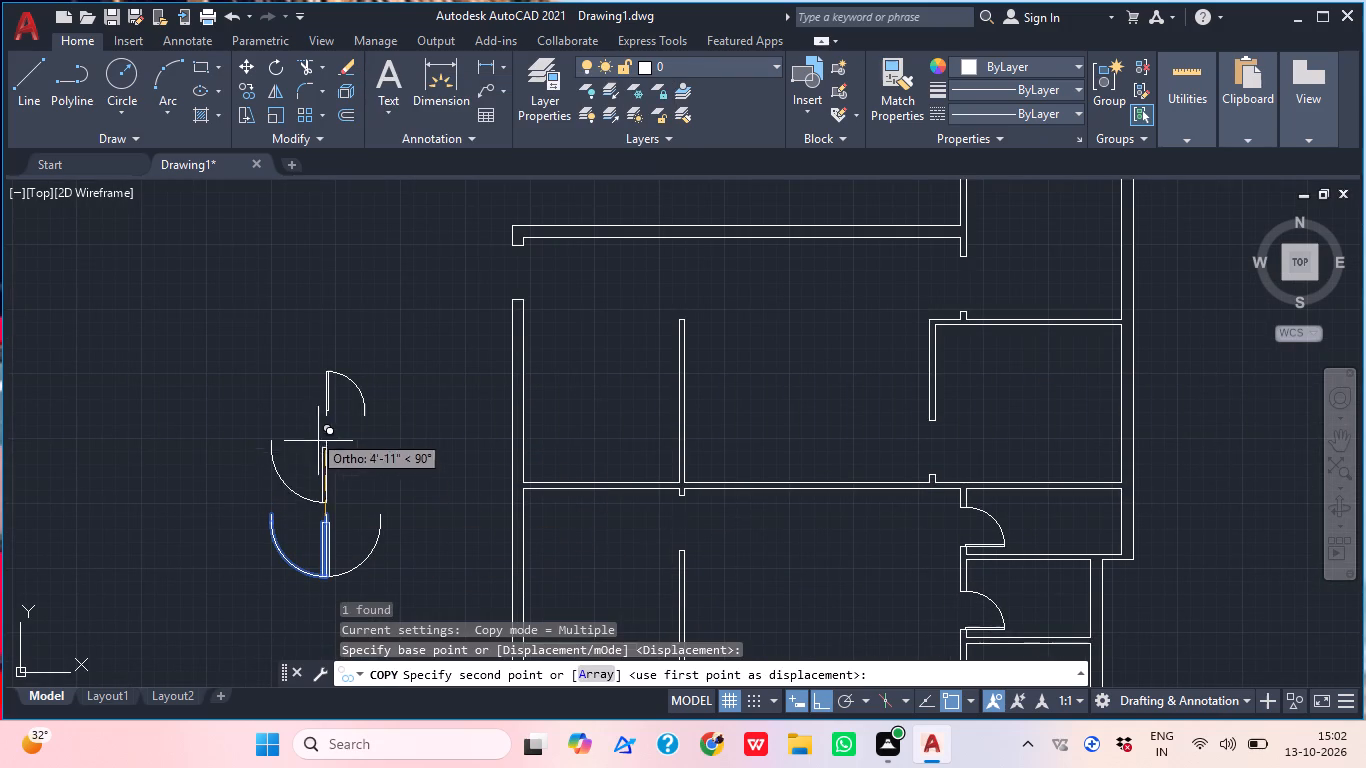
pyautogui.click(293, 237)
pyautogui.moveTo(456, 329); pyautogui.dragTo(514, 473, button='middle')
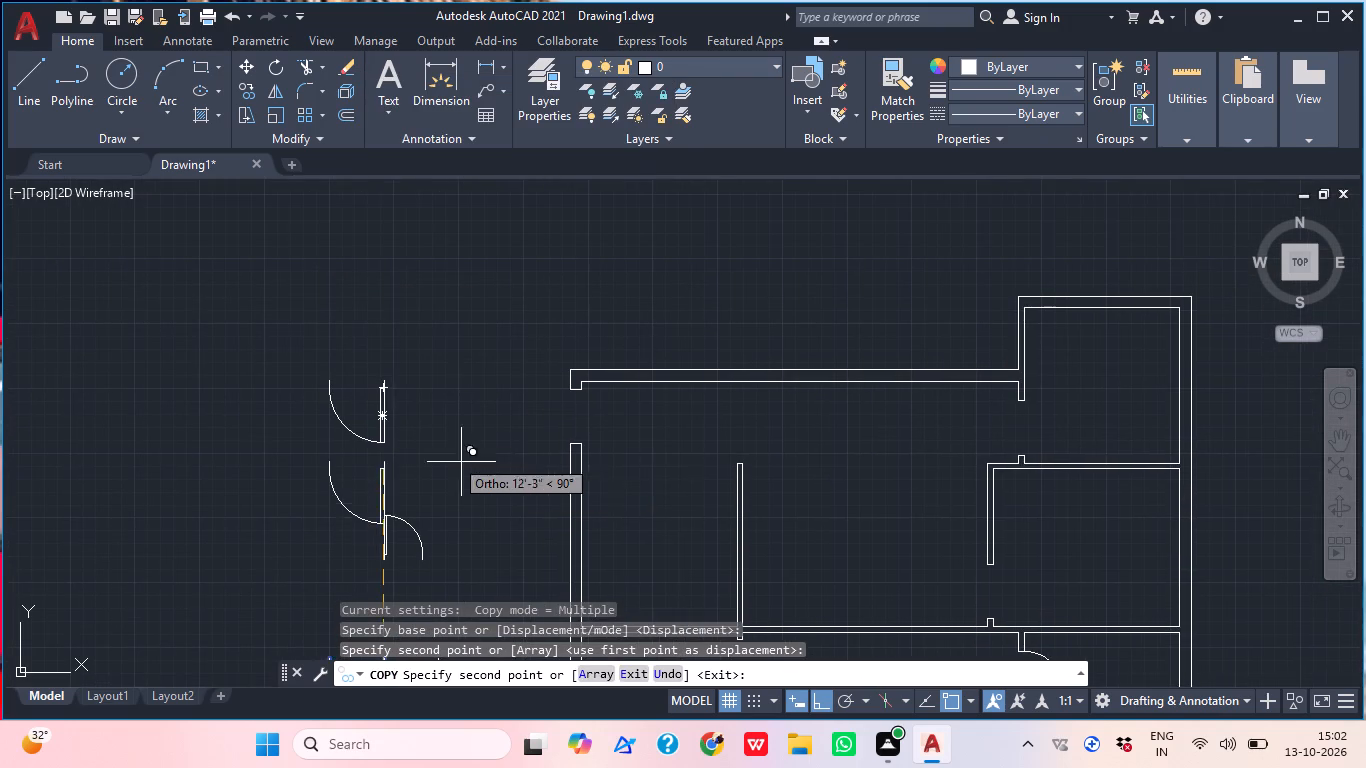
pyautogui.press('Escape')
# Rotate the new upper door copy beside the plan by 180° about its upper hinge-side end.
pyautogui.click(396, 411)
pyautogui.click(331, 387)
pyautogui.press('c')
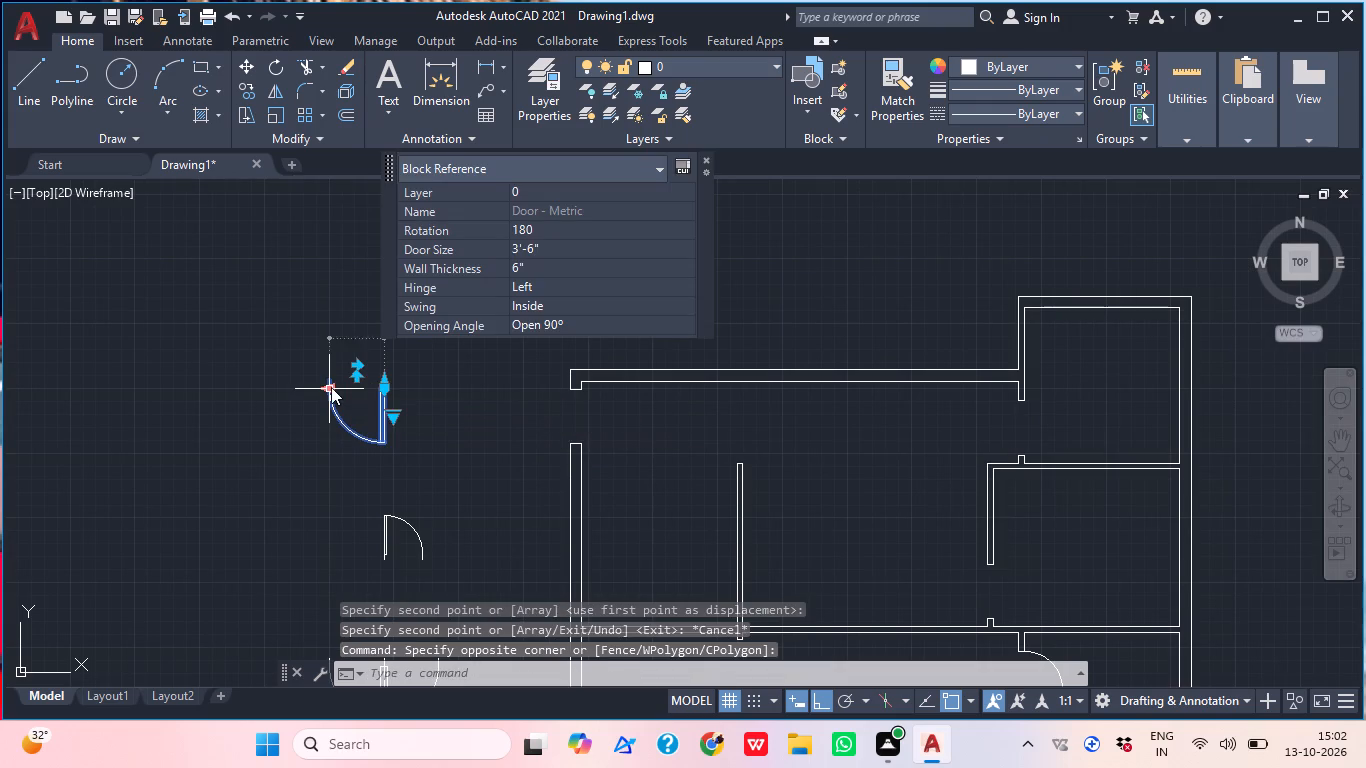
pyautogui.press('BackSpace')
pyautogui.write('ro')
pyautogui.press('space')
pyautogui.scroll(2, 389, 376)
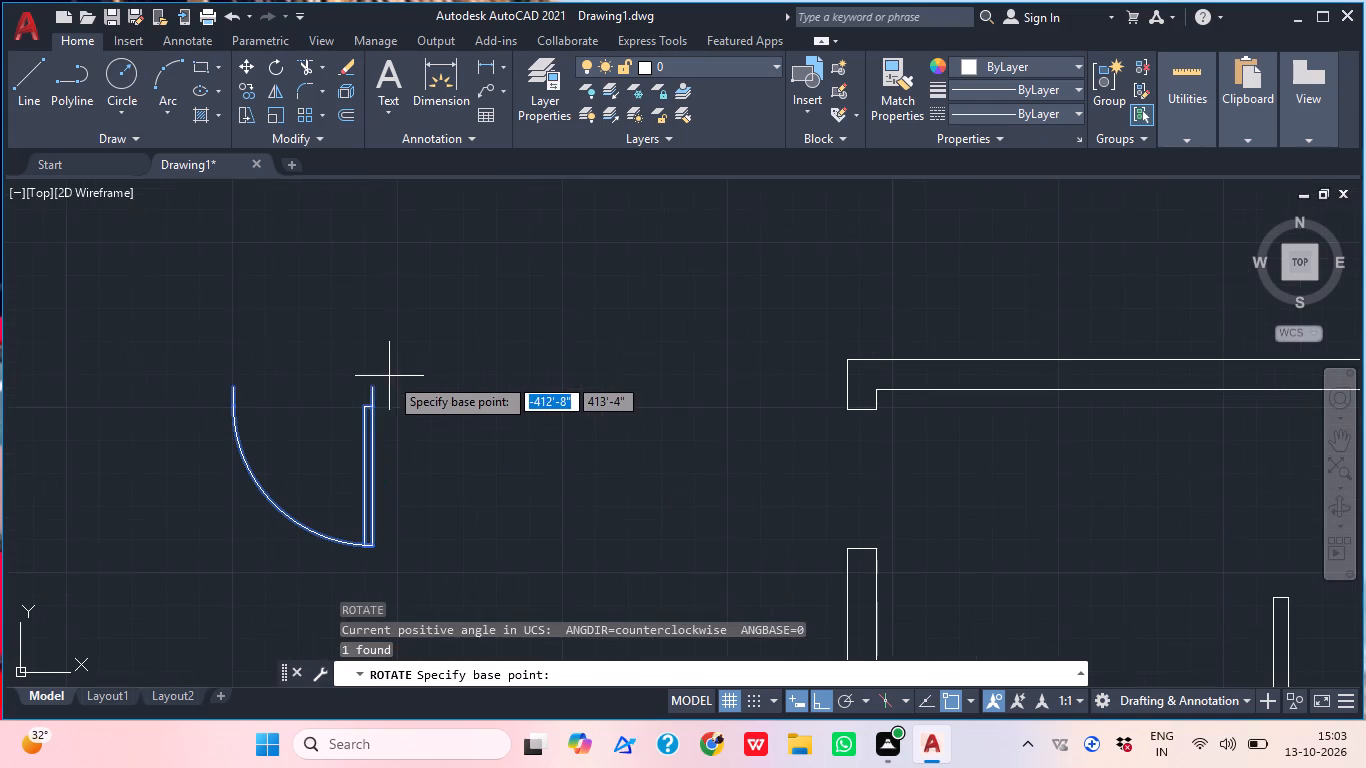
pyautogui.click(379, 385)
pyautogui.scroll(-3, 616, 385)
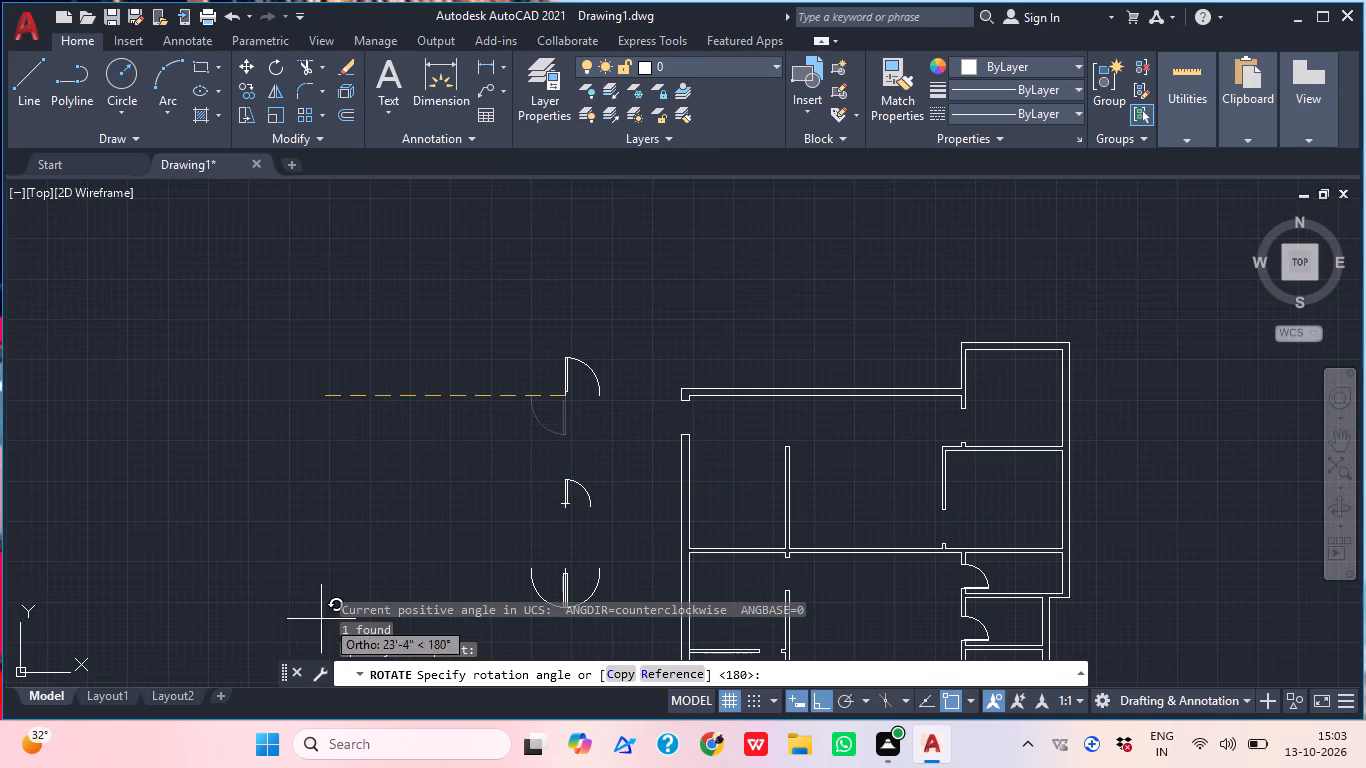
pyautogui.click(282, 619)
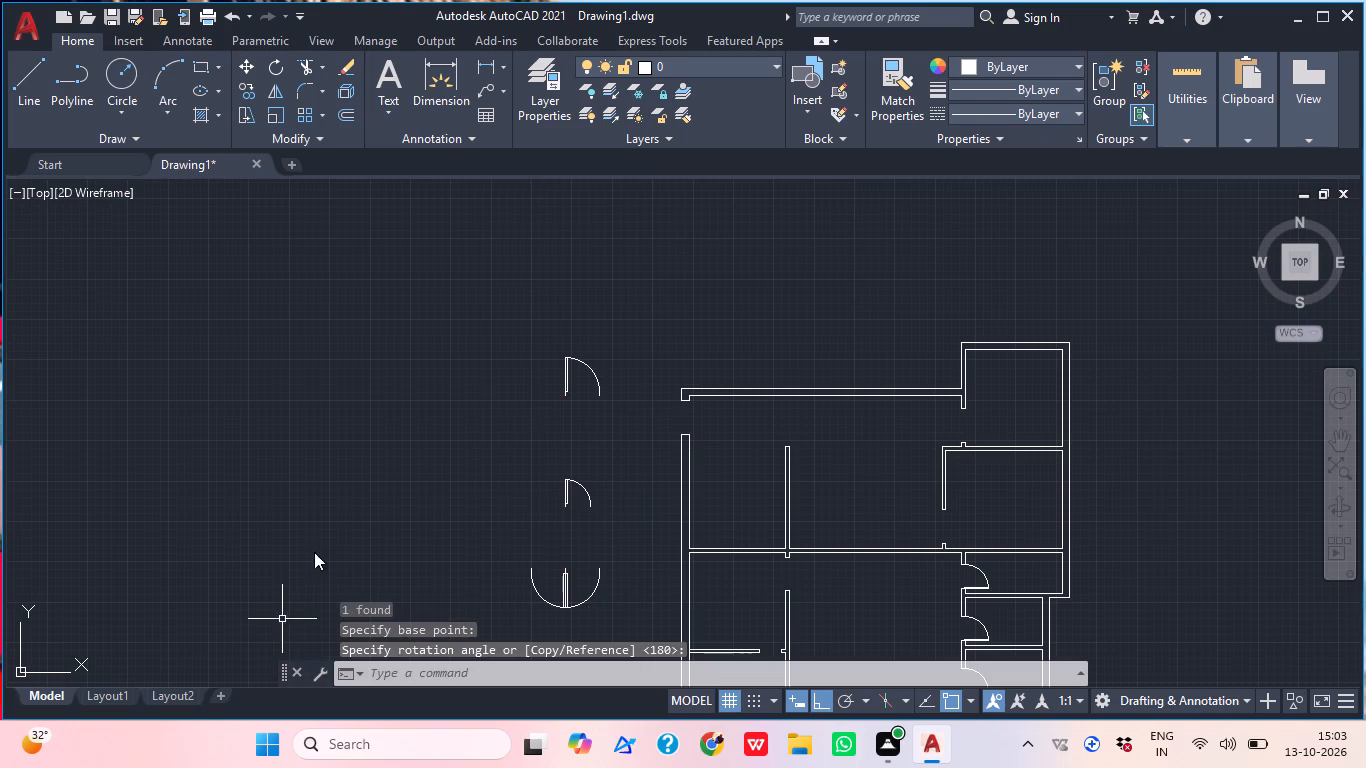
# Mirror the rotated upper door across a vertical line through its lower hinge end, keeping the source door.
pyautogui.scroll(3, 621, 334)
pyautogui.moveTo(454, 489); pyautogui.dragTo(441, 489)
pyautogui.click(335, 465)
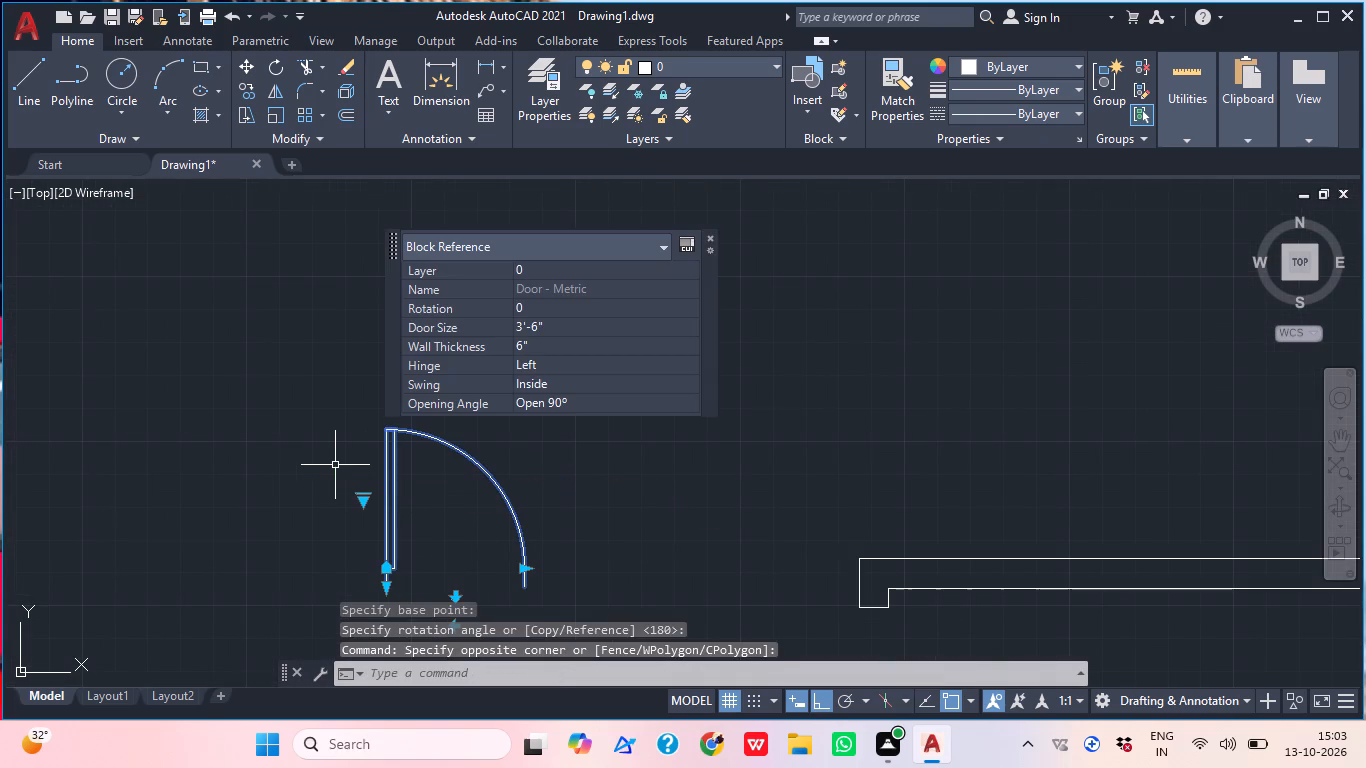
pyautogui.write('moo')
pyautogui.press('BackSpace')
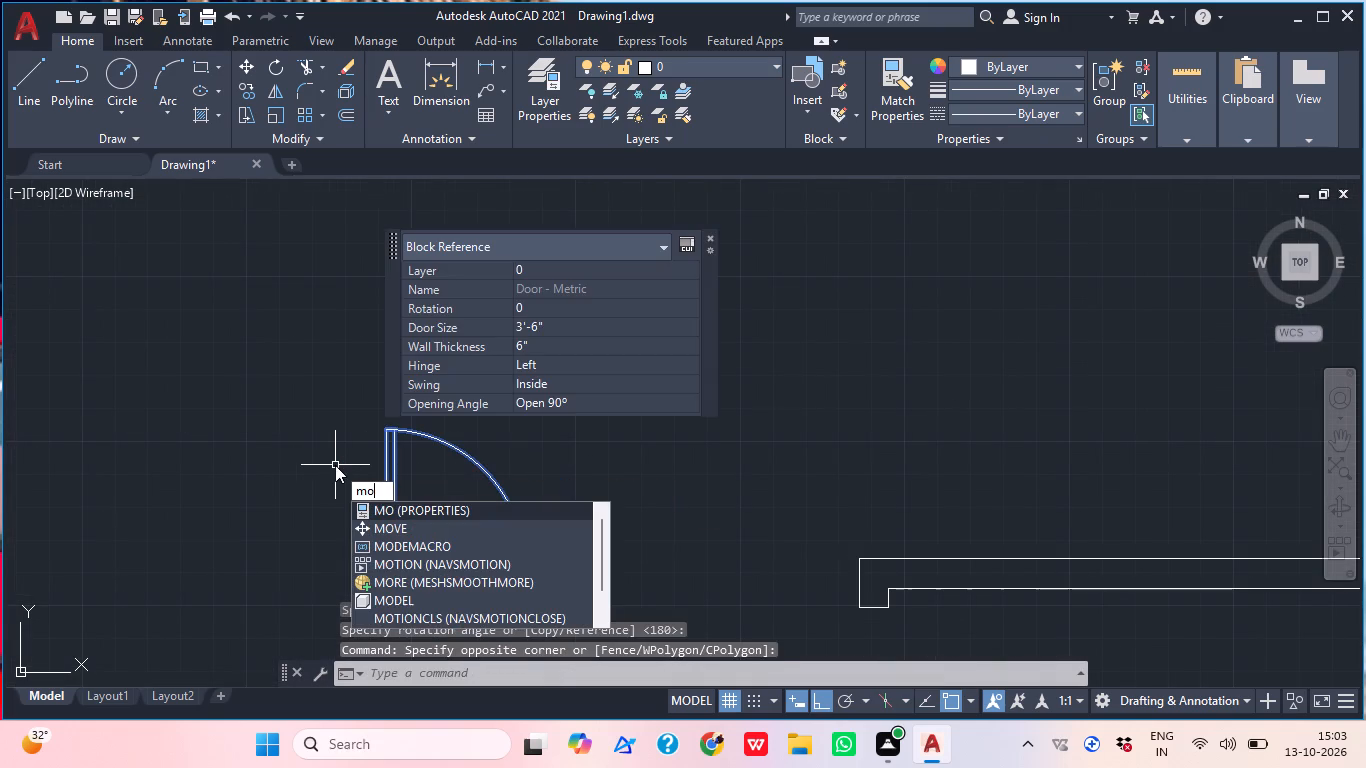
pyautogui.press('BackSpace')
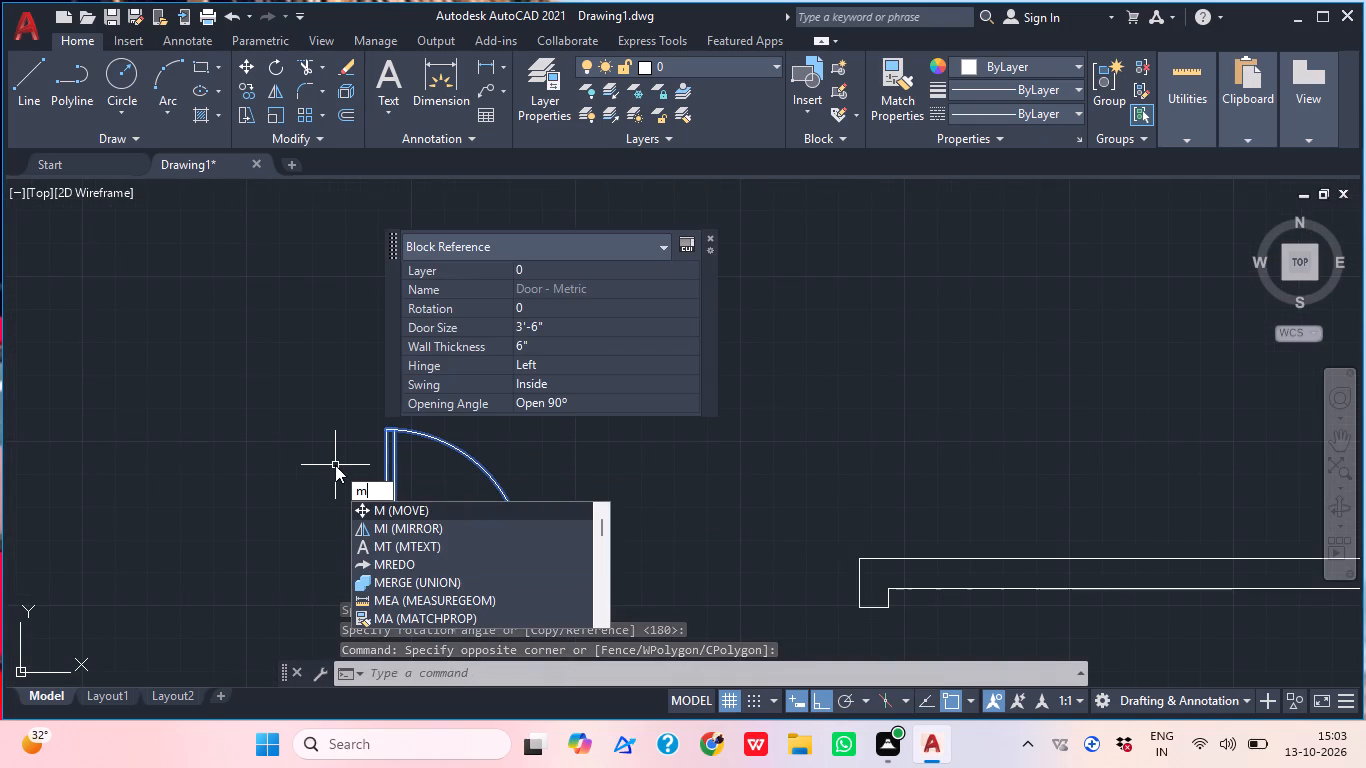
pyautogui.write('i')
pyautogui.press('space')
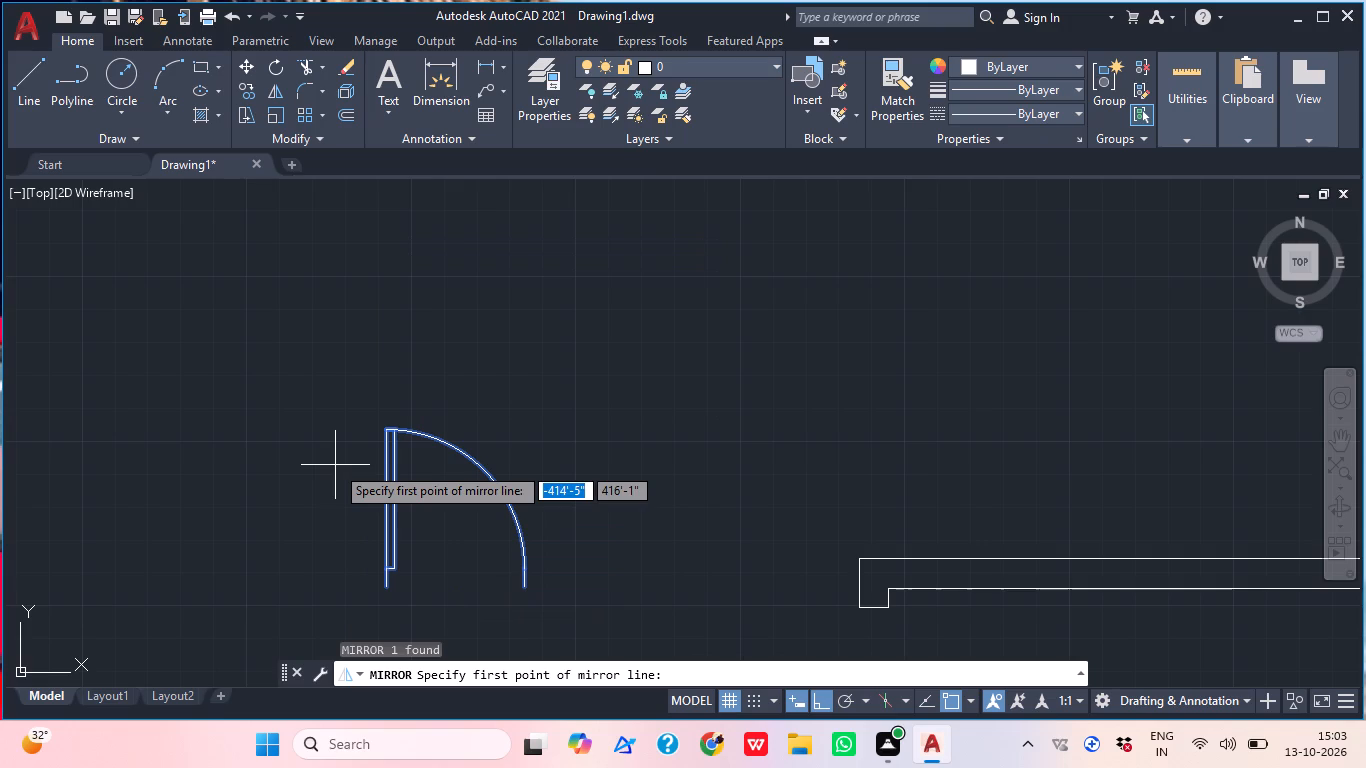
pyautogui.moveTo(476, 513); pyautogui.dragTo(563, 389, button='middle')
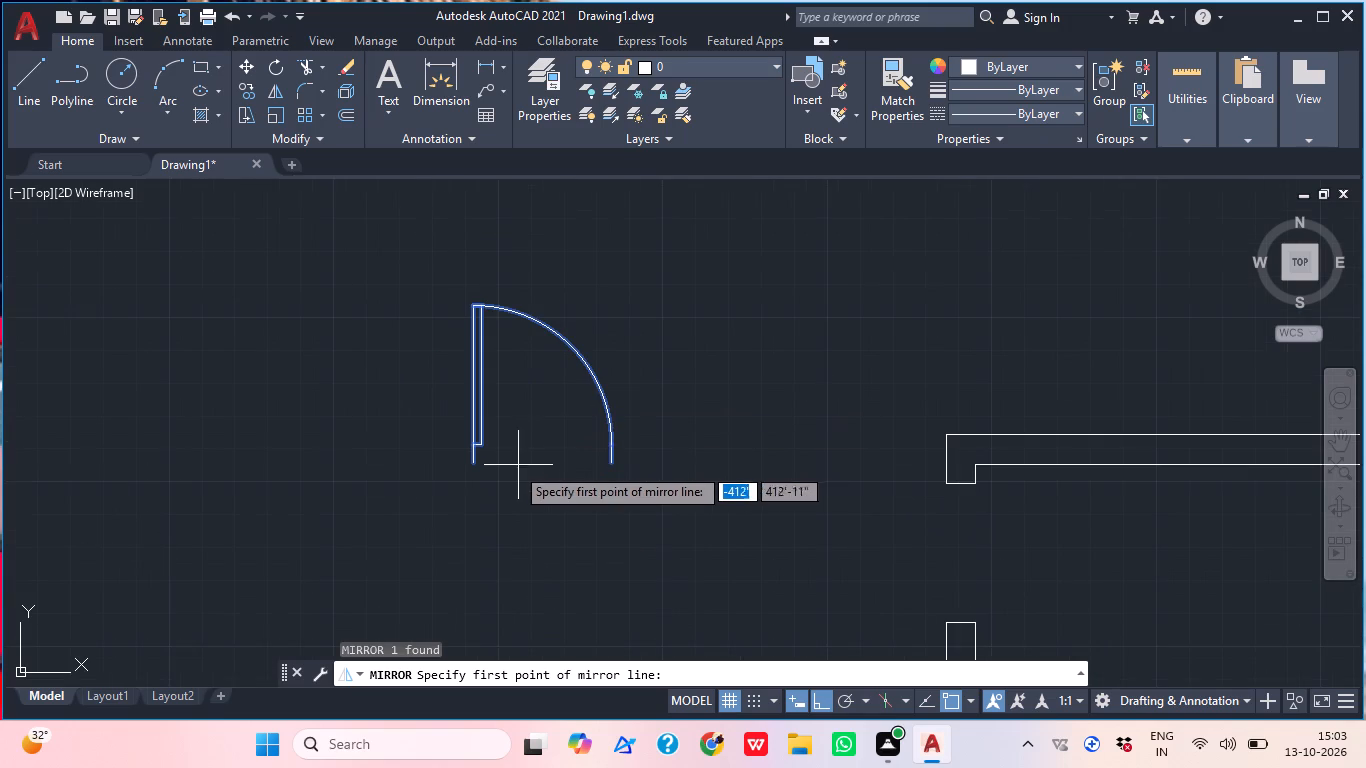
pyautogui.click(469, 461)
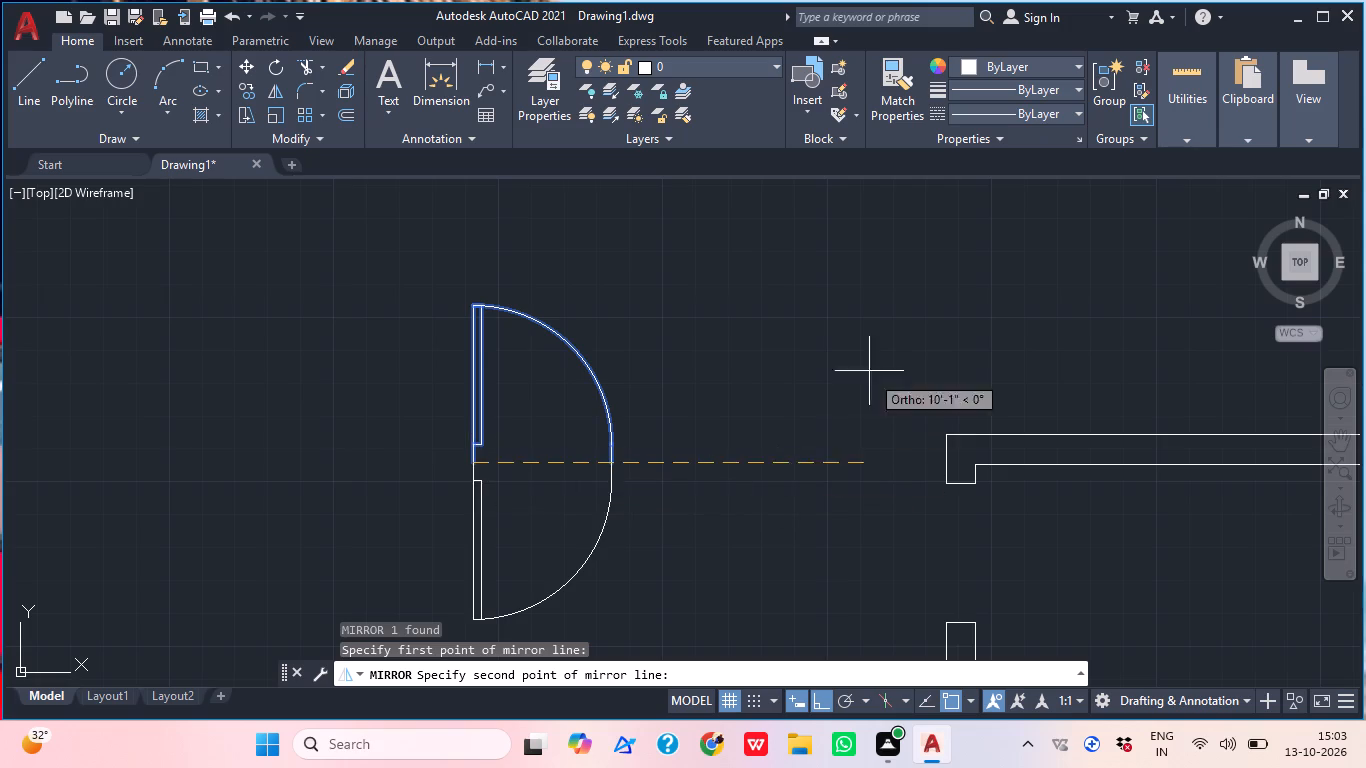
pyautogui.click(430, 209)
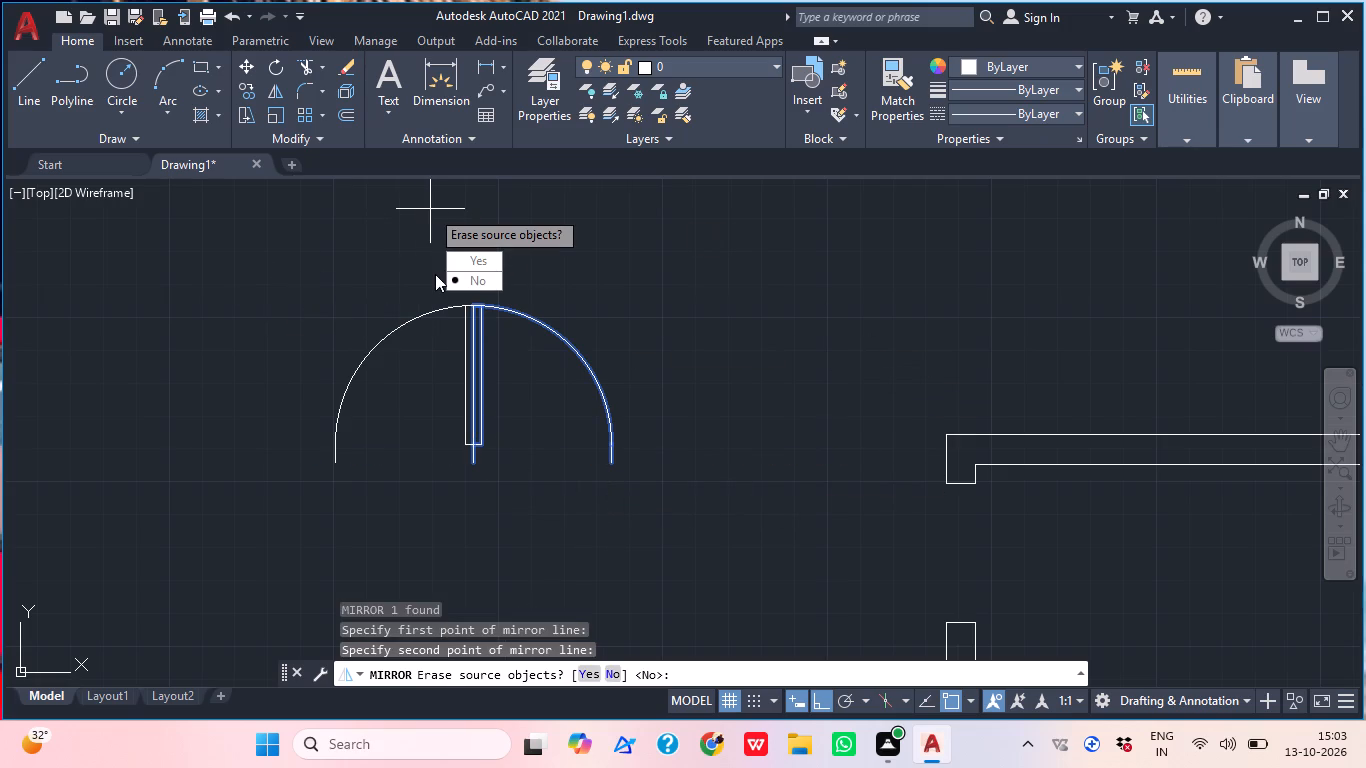
pyautogui.moveTo(478, 277); pyautogui.dragTo(430, 209)
# Copy the right-hand door of the upper pair by its lower hinge end into the open space above the bottom middle room's opening.
pyautogui.scroll(-2, 748, 245)
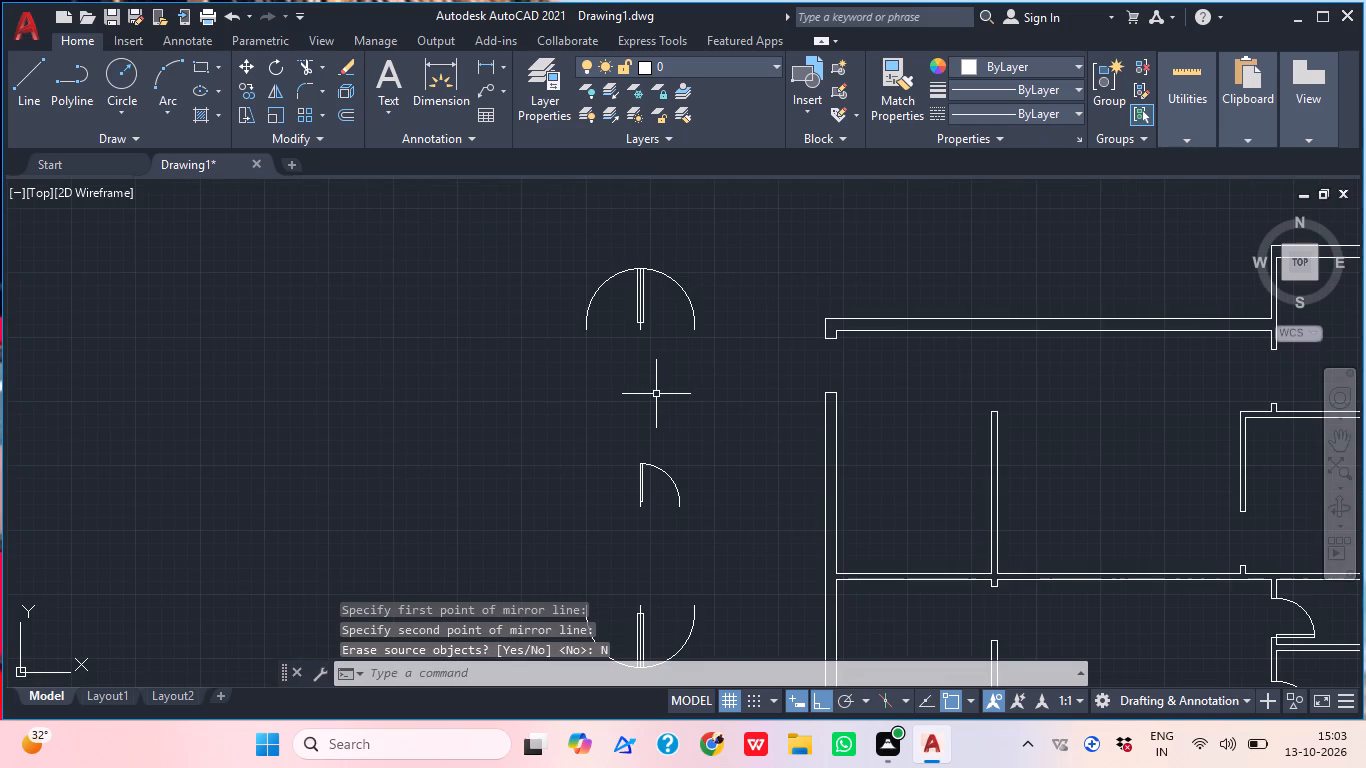
pyautogui.scroll(2, 668, 287)
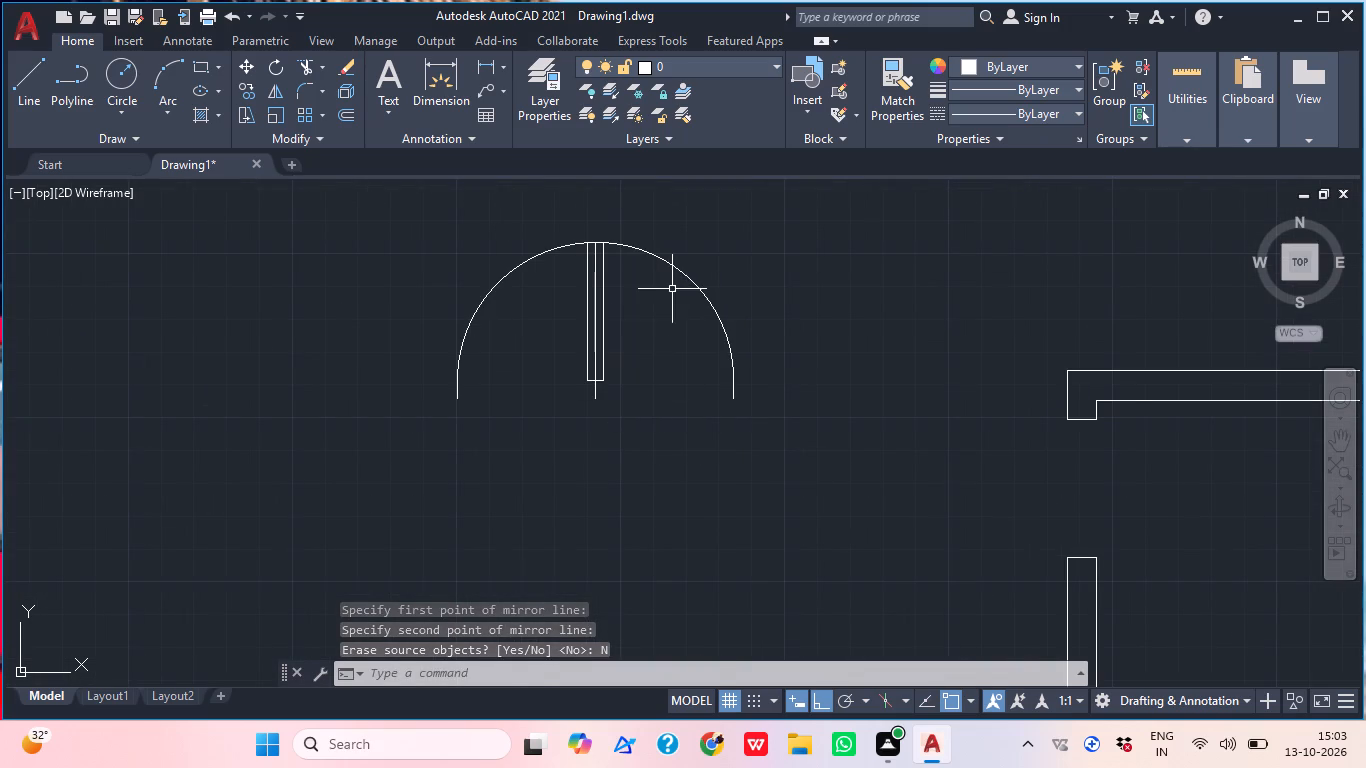
pyautogui.moveTo(672, 289); pyautogui.dragTo(672, 279)
pyautogui.click(676, 236)
pyautogui.click(636, 249)
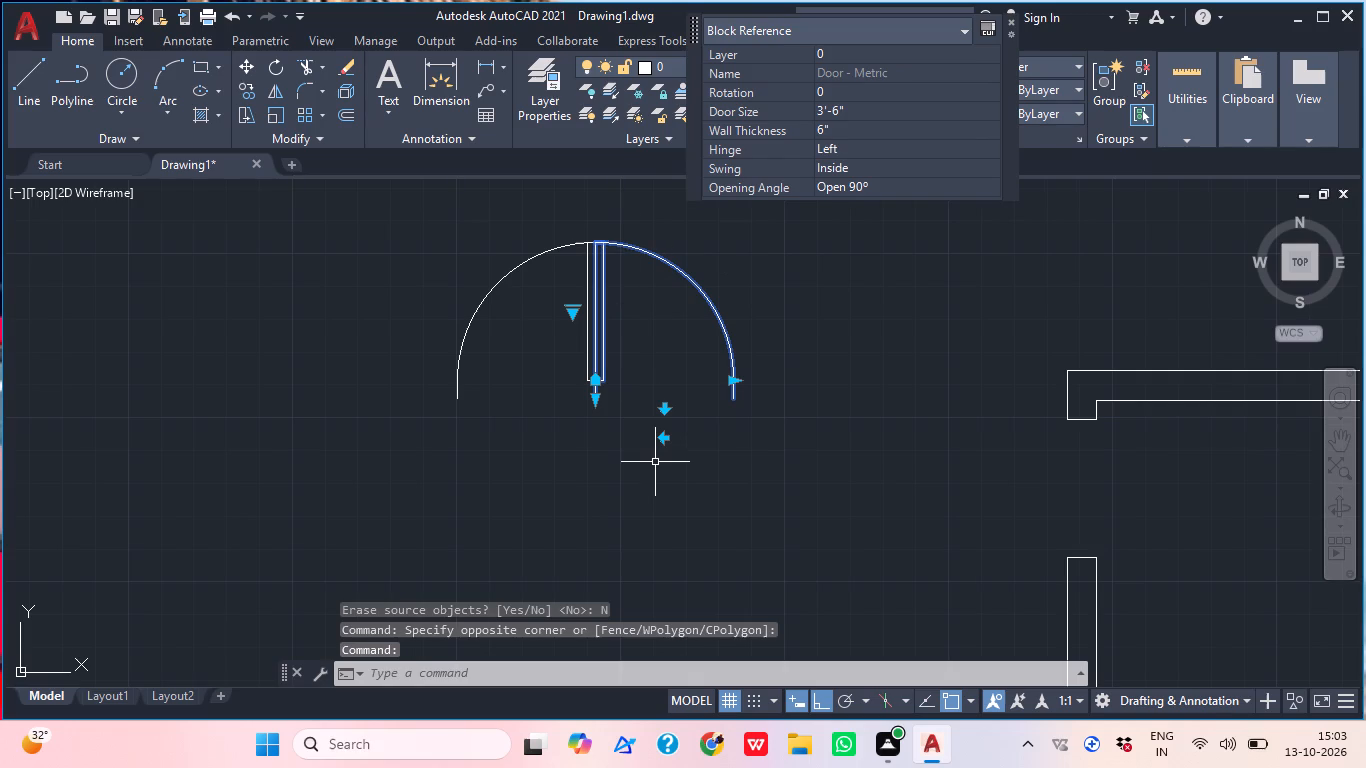
pyautogui.write('cop')
pyautogui.click(737, 507)
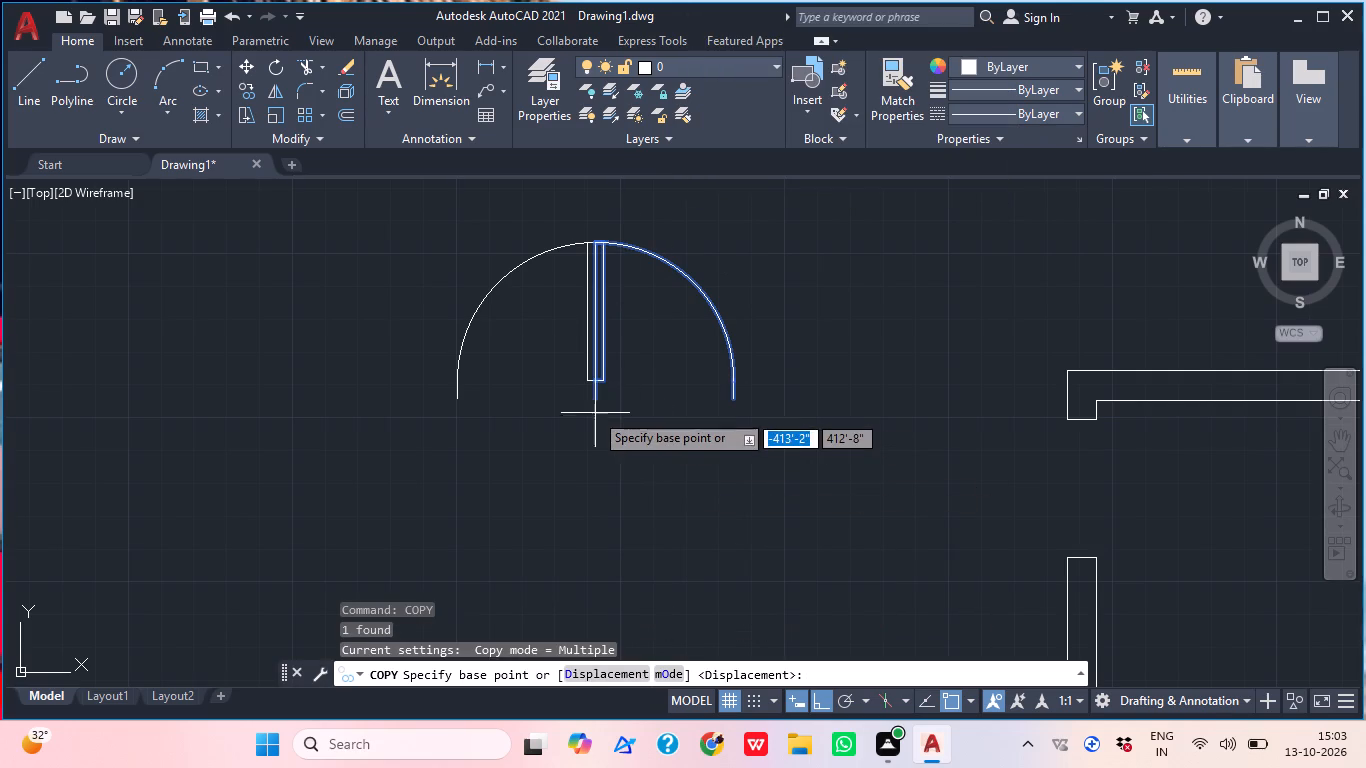
pyautogui.click(594, 405)
pyautogui.scroll(-3, 711, 326)
pyautogui.moveTo(800, 447); pyautogui.dragTo(600, 372, button='middle')
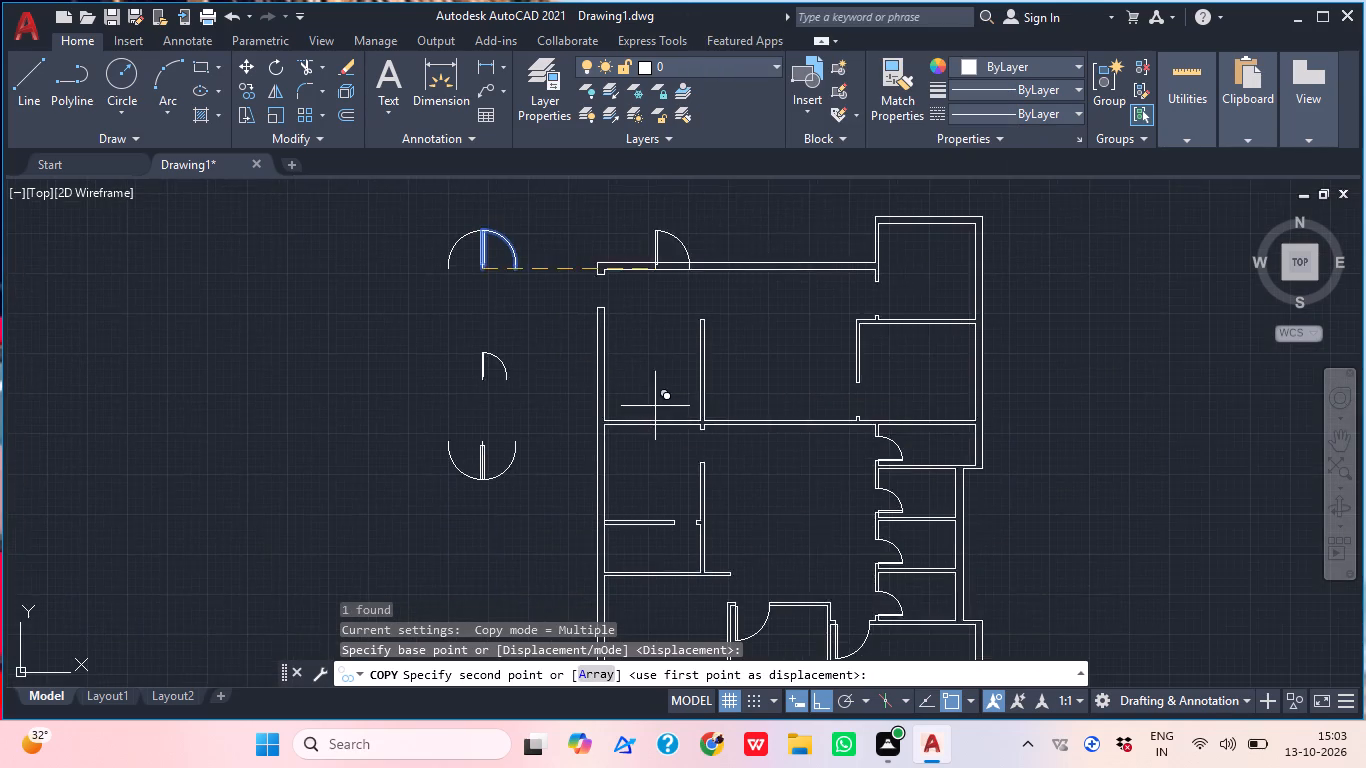
pyautogui.moveTo(724, 570); pyautogui.dragTo(677, 294, button='middle')
pyautogui.click(825, 698)
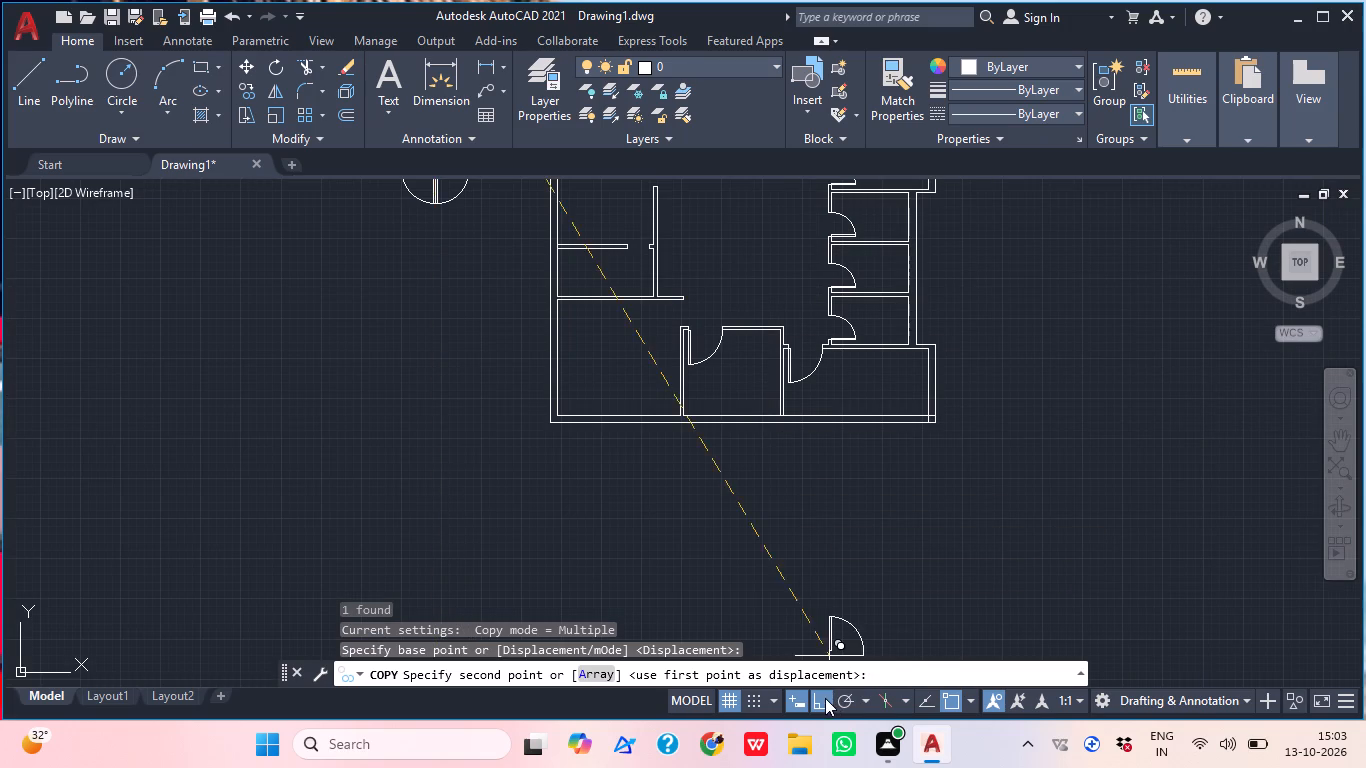
pyautogui.scroll(2, 694, 320)
pyautogui.moveTo(688, 328); pyautogui.dragTo(469, 646, button='middle')
pyautogui.moveTo(525, 541); pyautogui.dragTo(514, 482, button='middle')
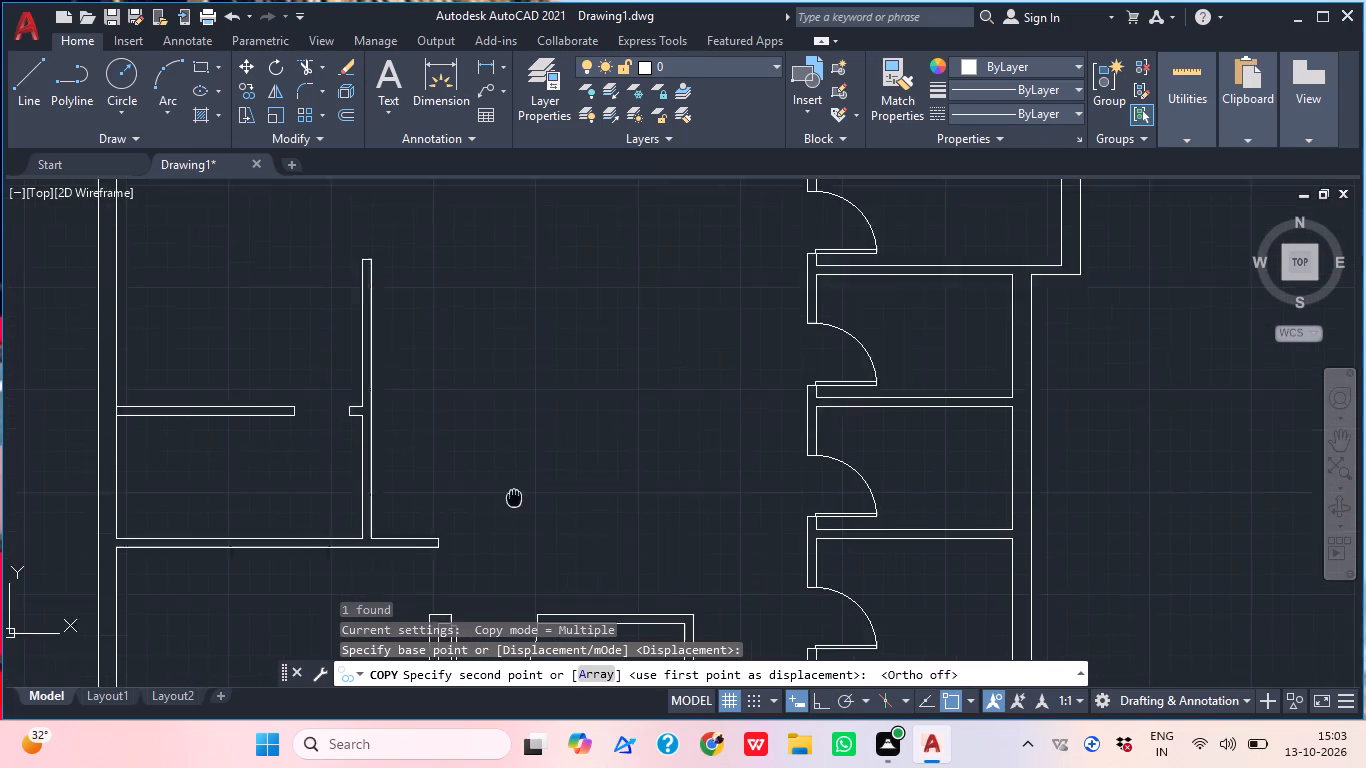
pyautogui.moveTo(514, 482); pyautogui.dragTo(525, 394, button='middle')
pyautogui.click(537, 420)
pyautogui.press('Escape')
# Rotate the door copy above the bottom middle room by 90° counterclockwise about its lower hinge end, with Ortho on.
pyautogui.click(604, 385)
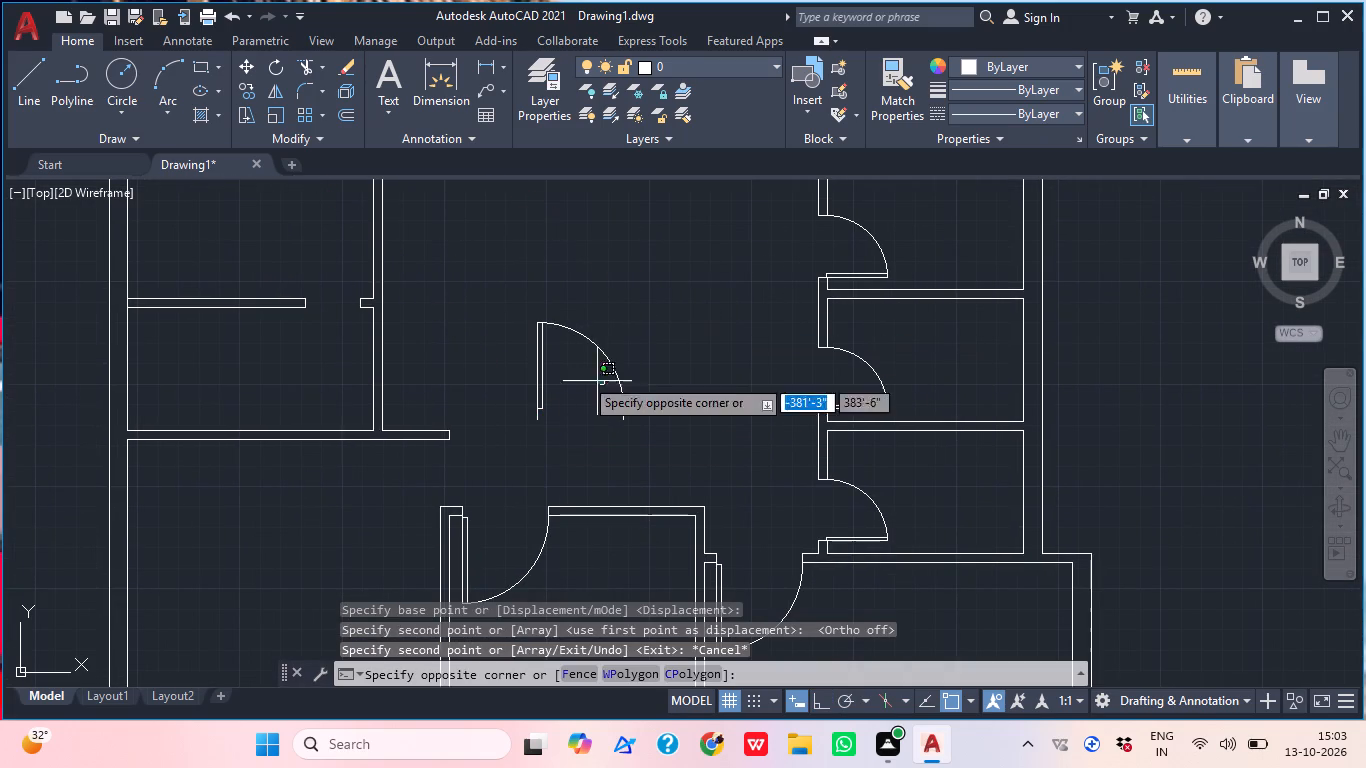
pyautogui.click(516, 356)
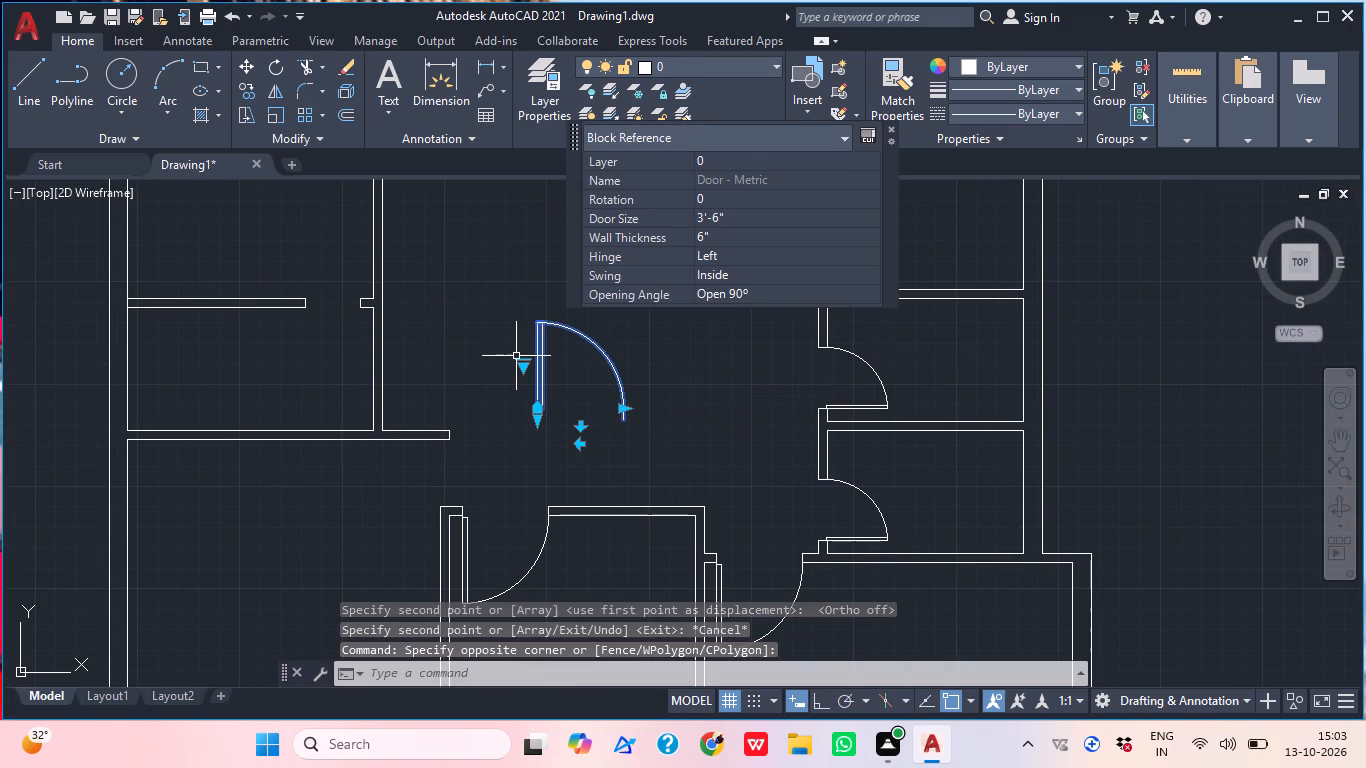
pyautogui.write('ro')
pyautogui.press('space')
pyautogui.click(542, 421)
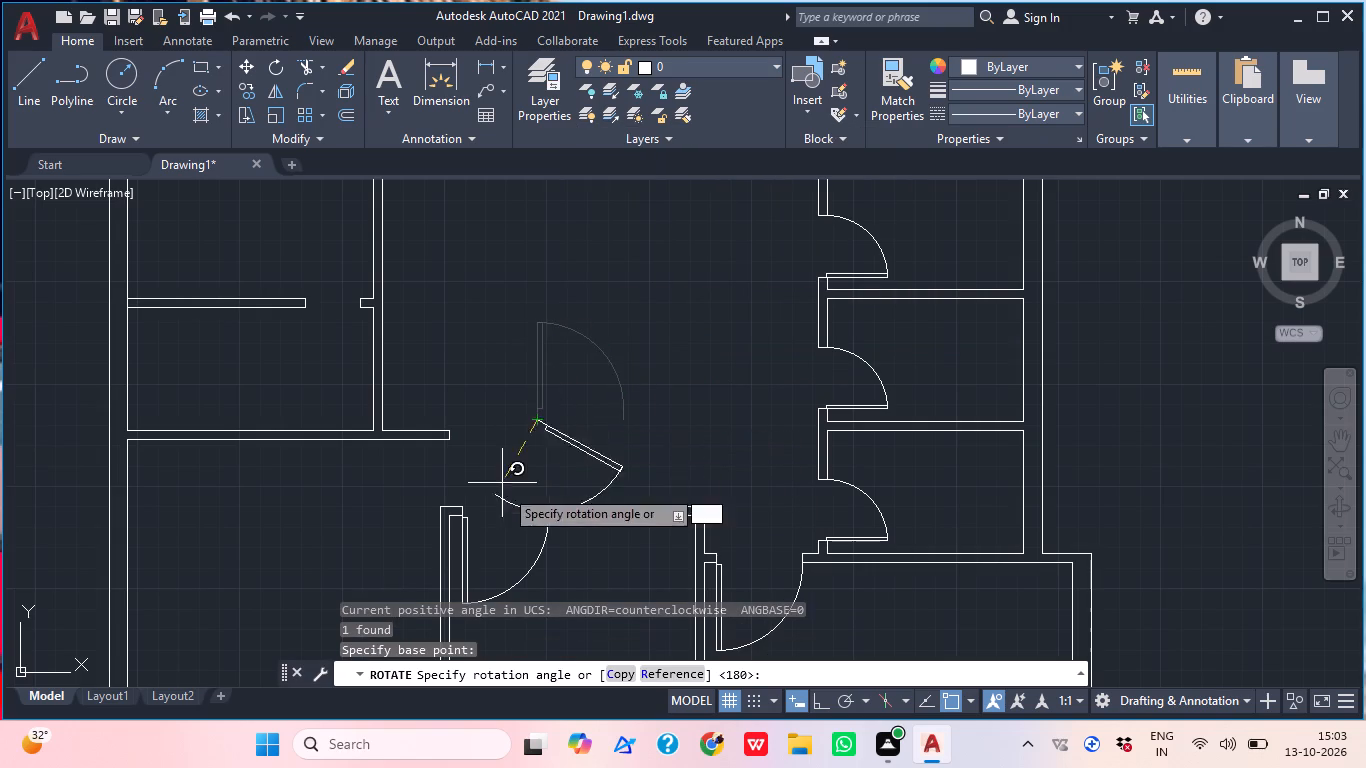
pyautogui.click(823, 696)
pyautogui.click(446, 275)
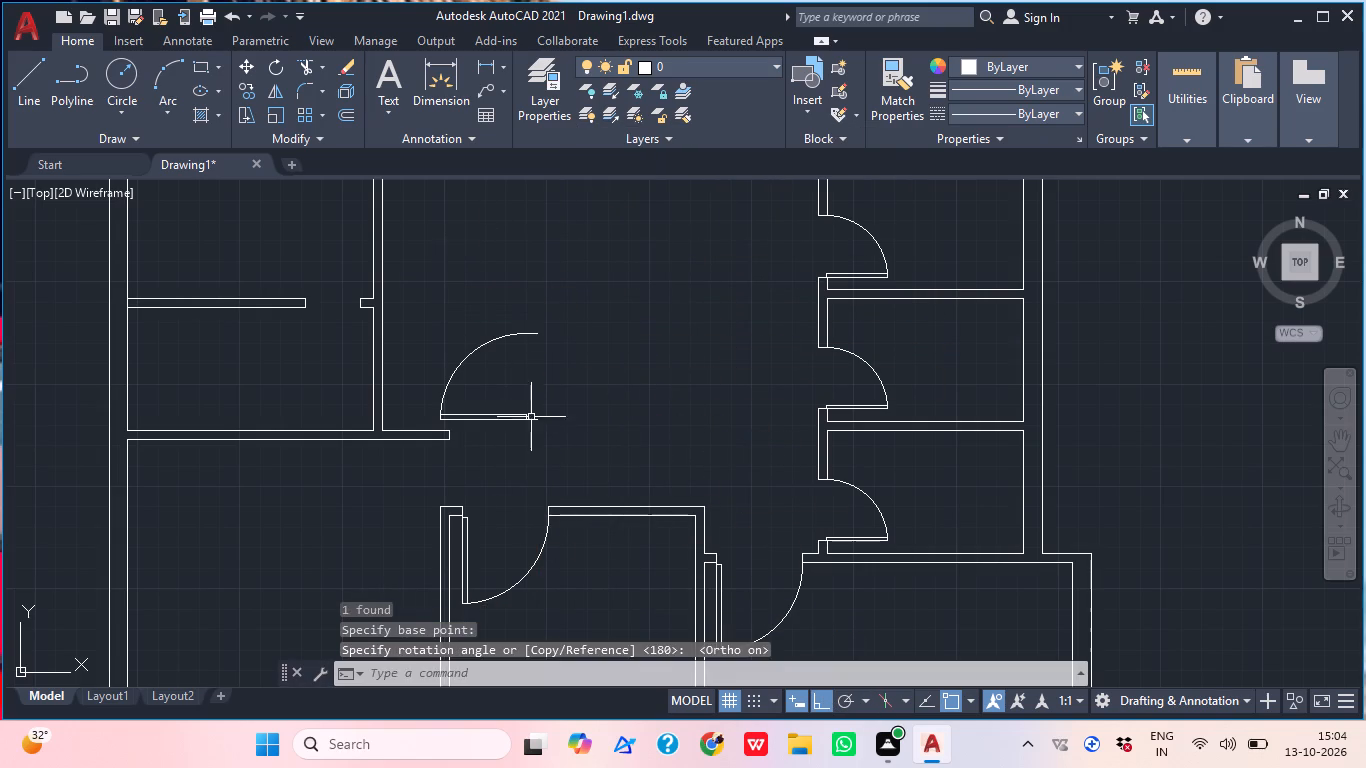
# Mirror the rotated door across a horizontal line through its hinge end, erasing the source door.
pyautogui.click(531, 418)
pyautogui.write('mi')
pyautogui.press('space')
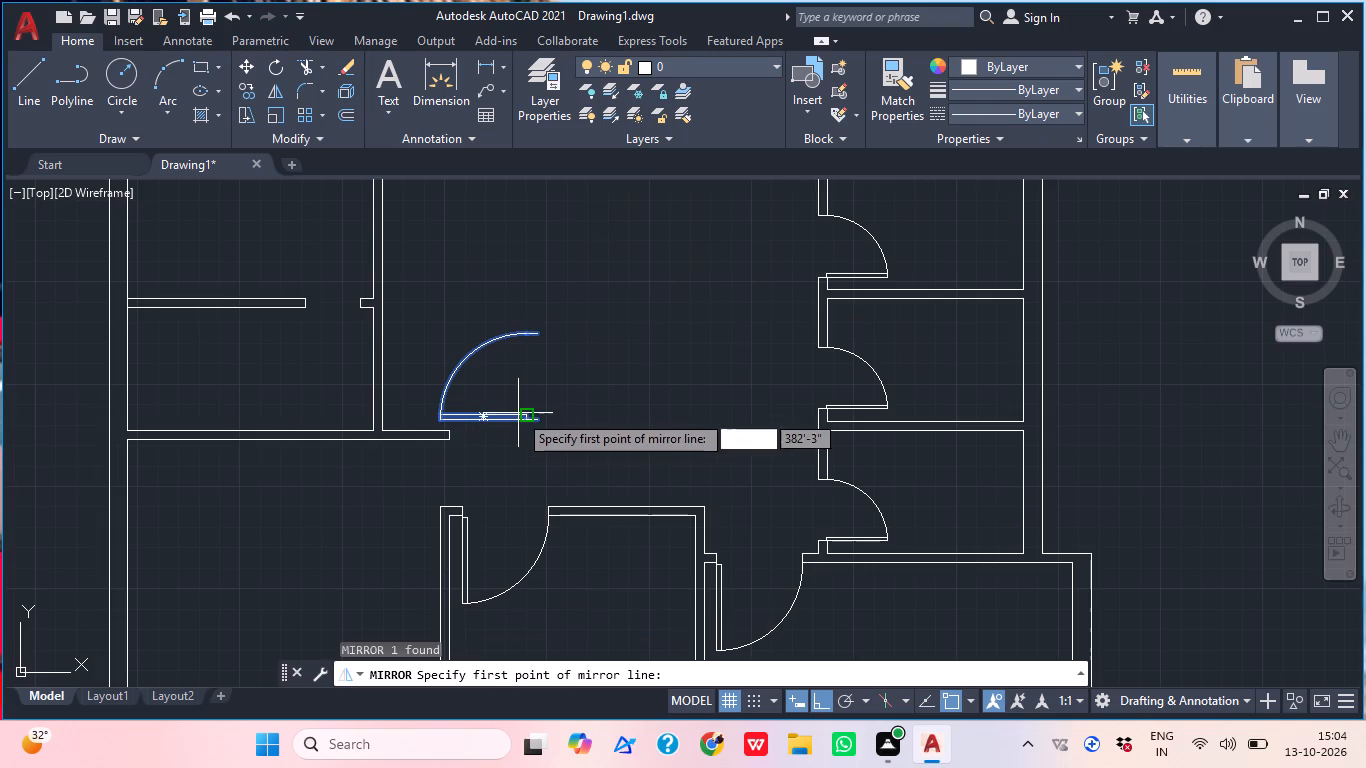
pyautogui.click(536, 425)
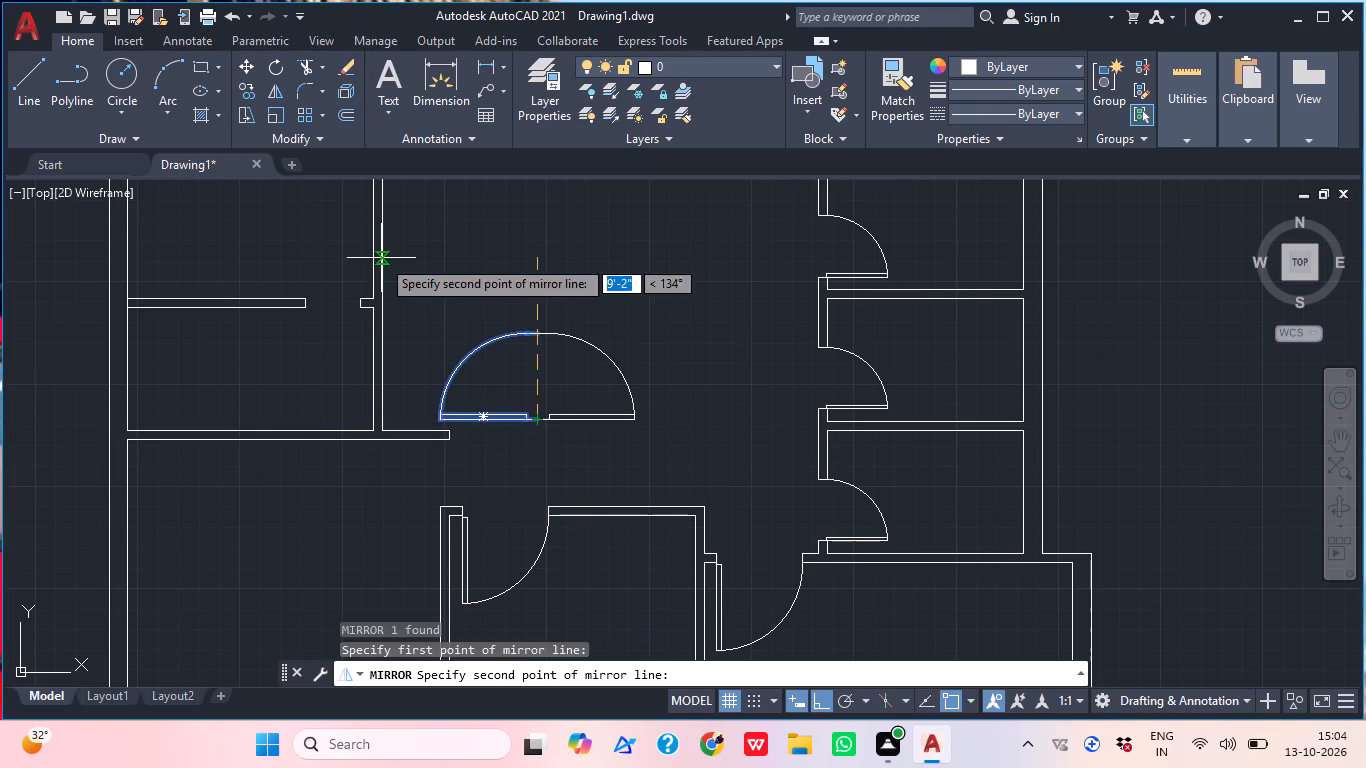
pyautogui.click(214, 326)
pyautogui.moveTo(263, 376); pyautogui.dragTo(214, 326)
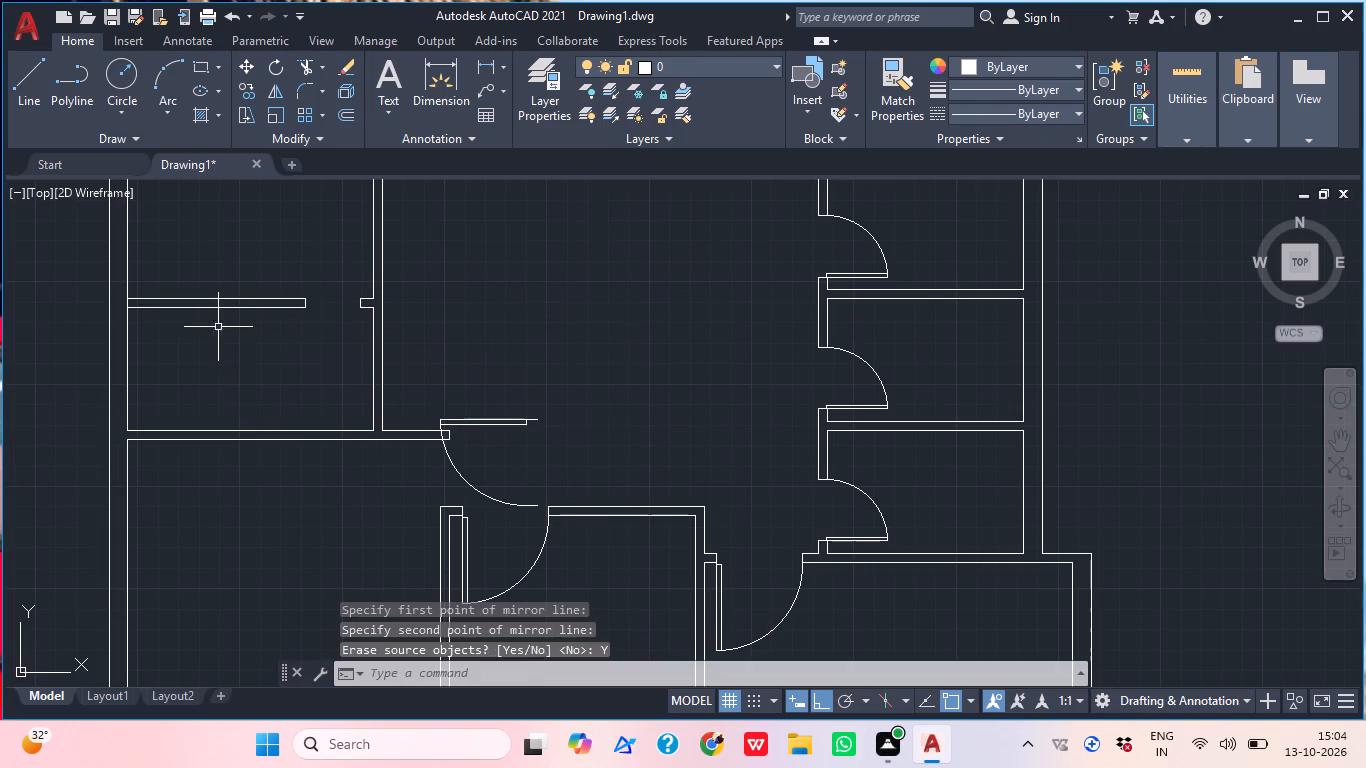
# Move the mirrored door by its hinge end to the lower corner of the wall end above the bottom middle room.
pyautogui.click(464, 420)
pyautogui.write('m')
pyautogui.press('space')
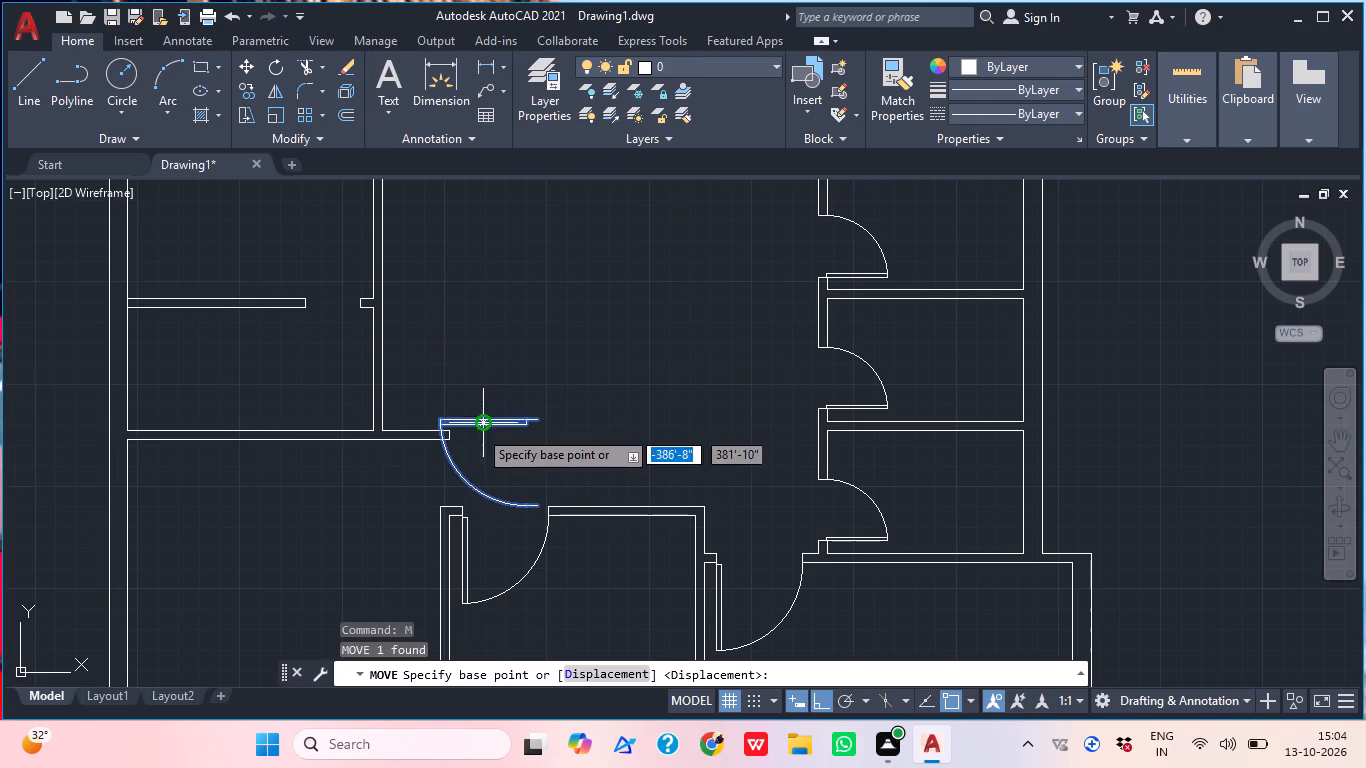
pyautogui.scroll(1, 536, 420)
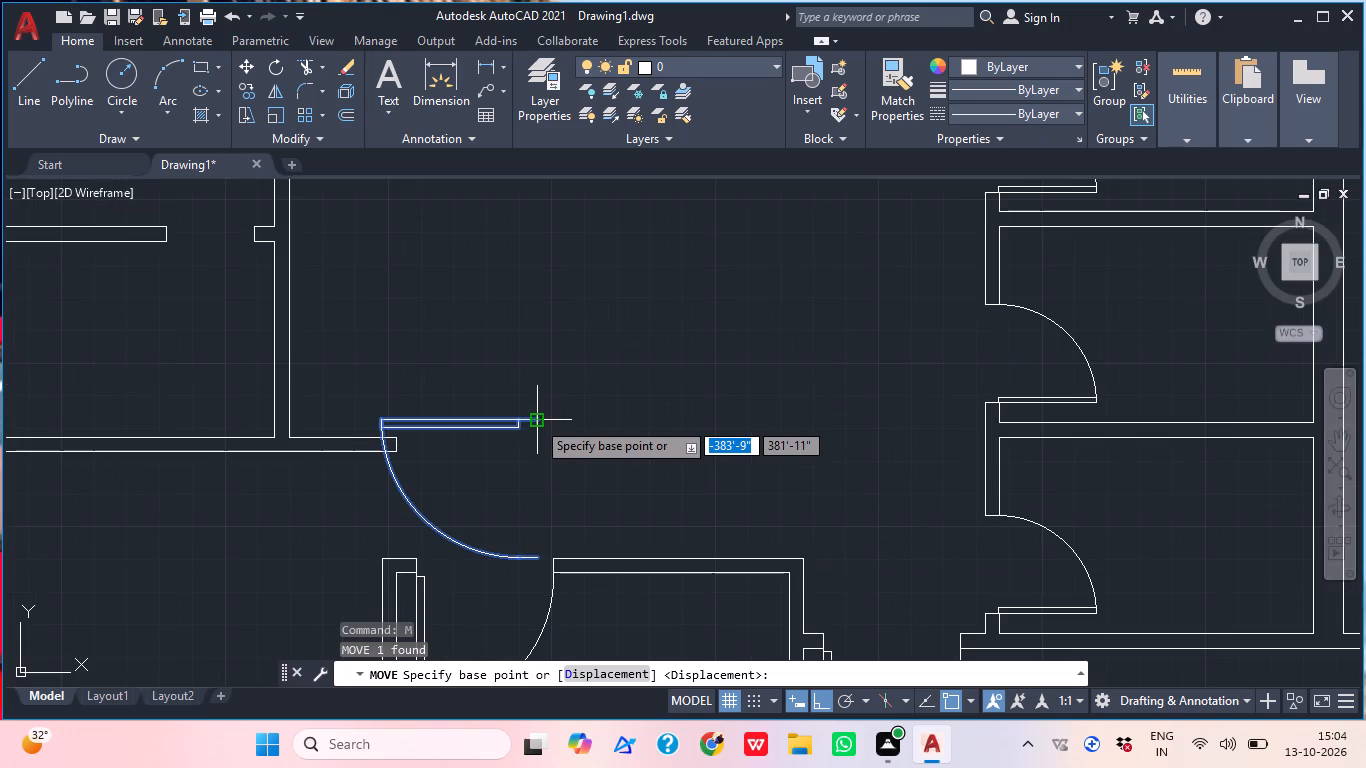
pyautogui.scroll(3, 548, 444)
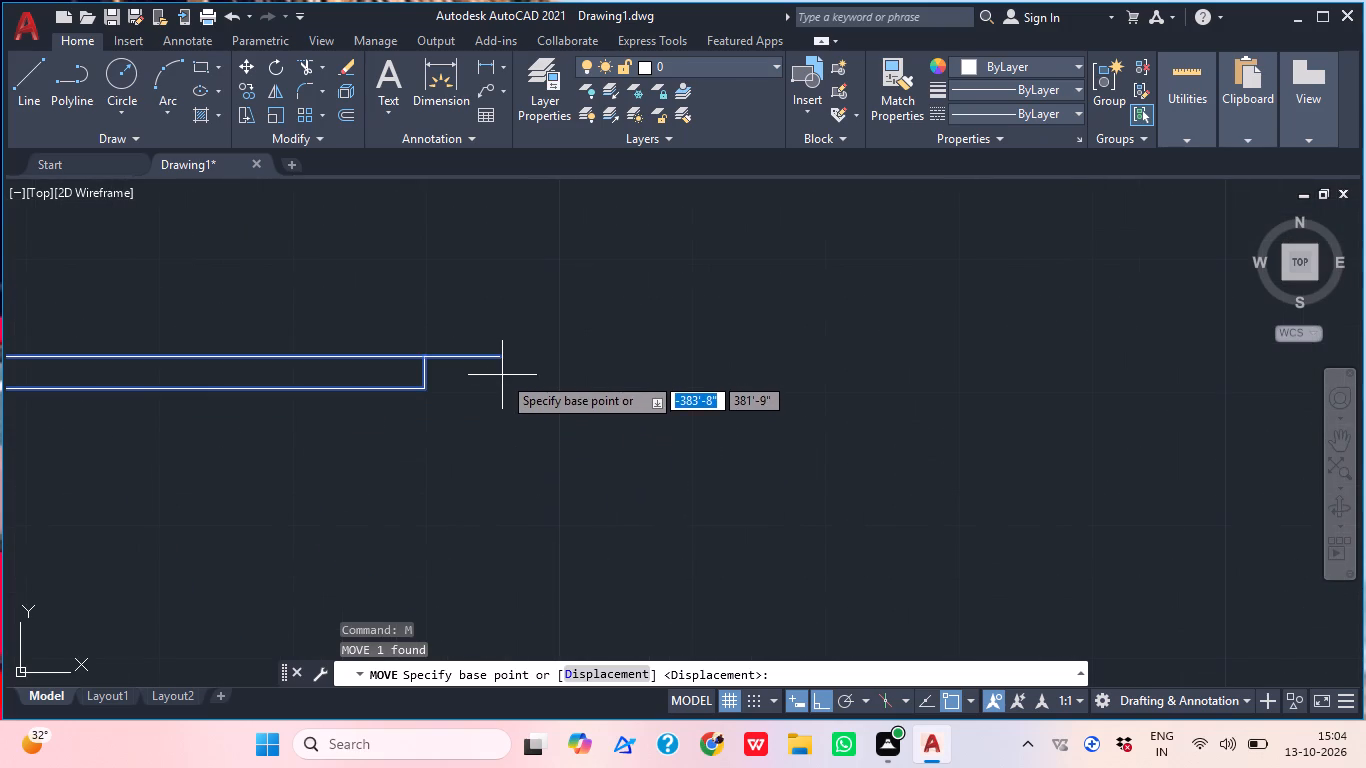
pyautogui.click(502, 356)
pyautogui.scroll(-2, 684, 280)
pyautogui.scroll(1, 362, 369)
pyautogui.scroll(-1, 516, 298)
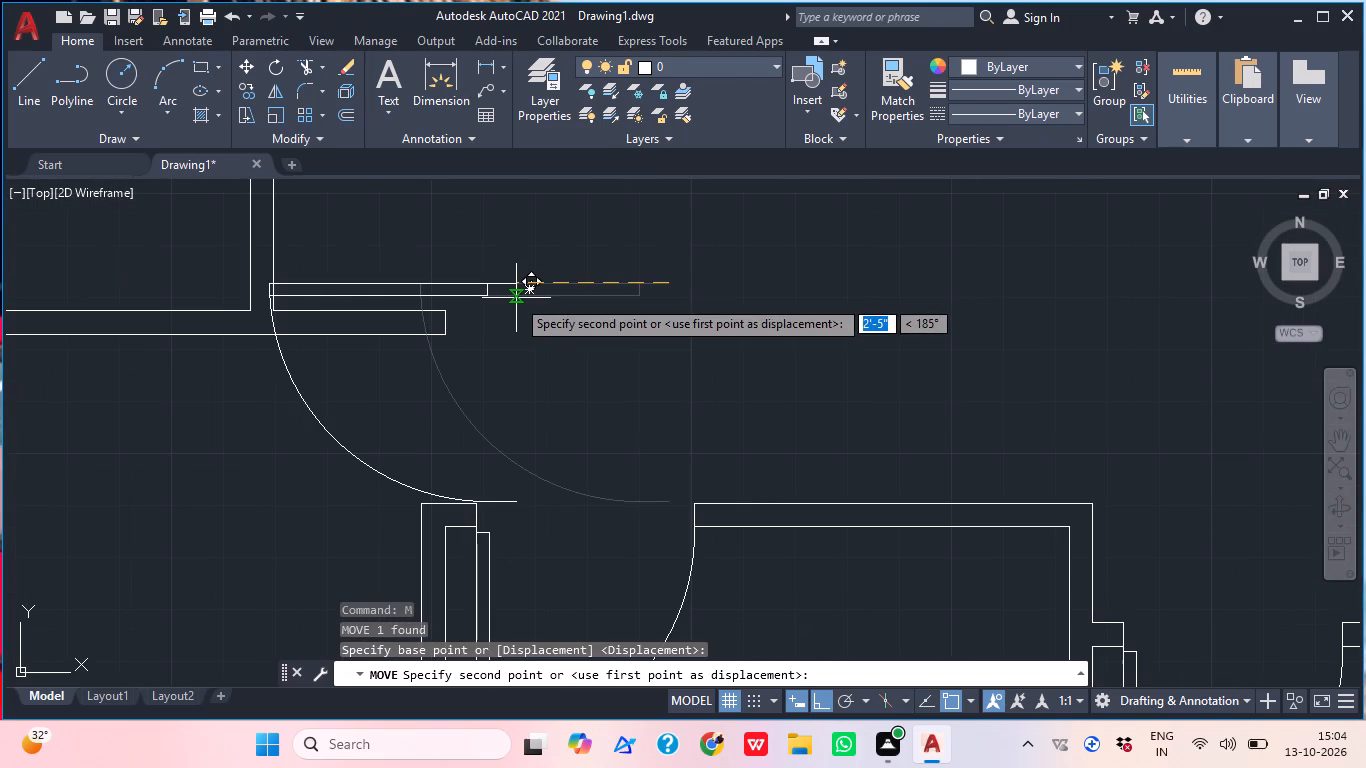
pyautogui.scroll(1, 443, 342)
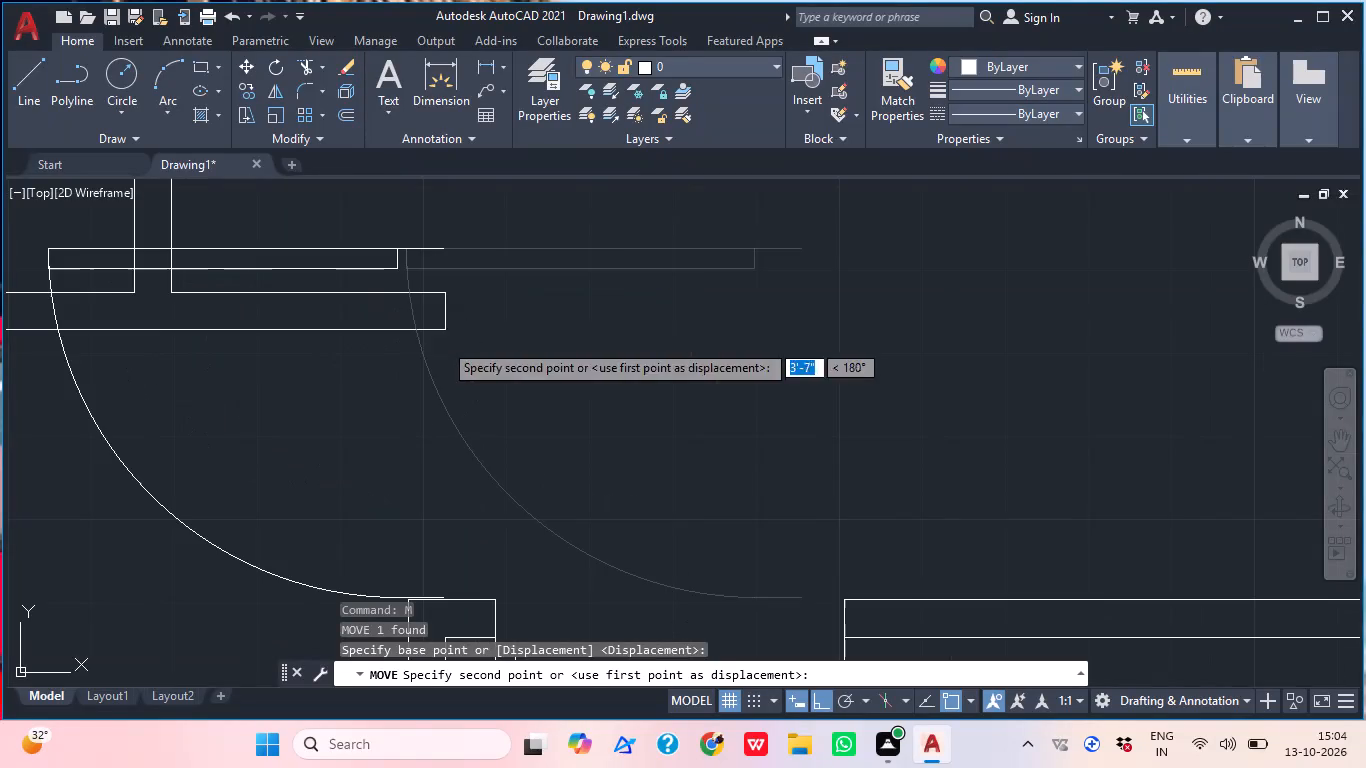
pyautogui.click(443, 331)
# Scale the moved door by reference about its hinge end so its width spans the gap to the wall corner below.
pyautogui.scroll(-1, 519, 327)
pyautogui.moveTo(541, 434); pyautogui.dragTo(557, 410, button='middle')
pyautogui.click(359, 437)
pyautogui.click(162, 459)
pyautogui.write('sc')
pyautogui.press('space')
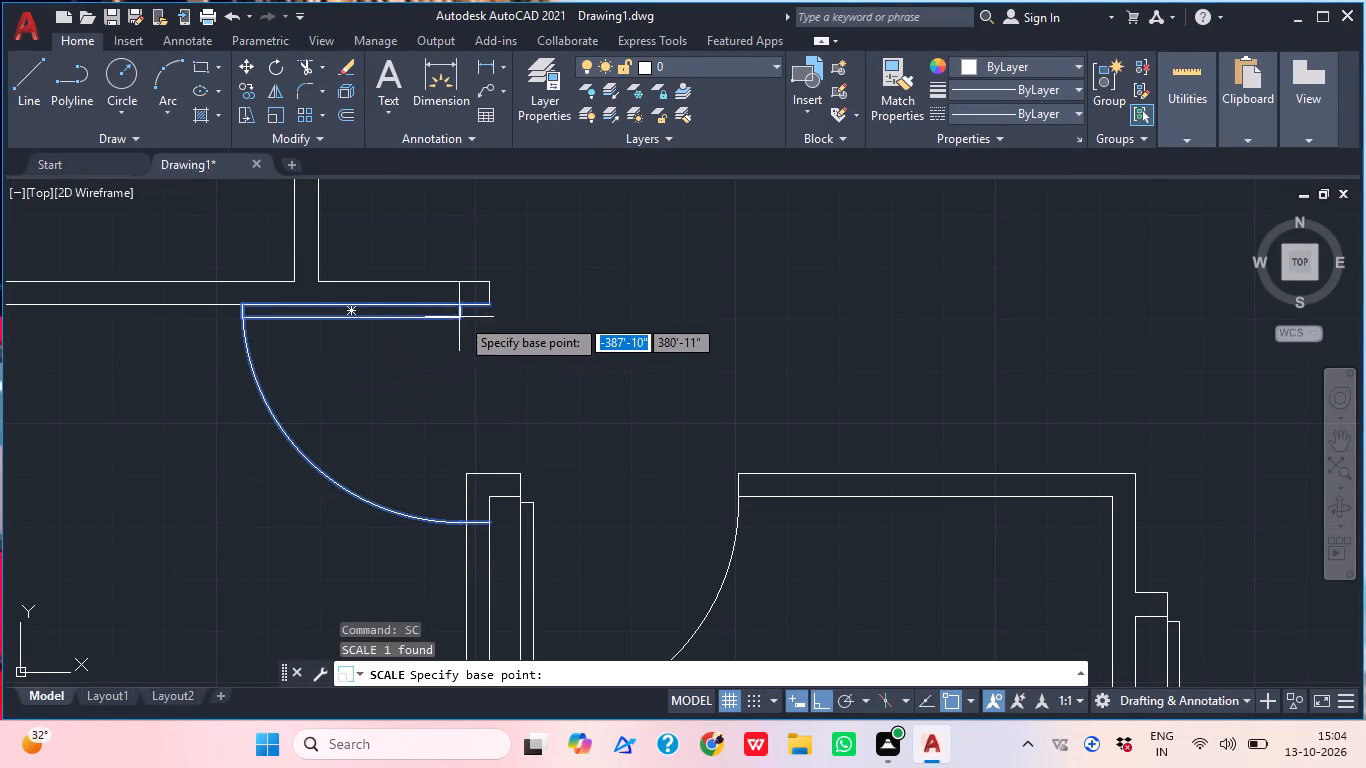
pyautogui.click(491, 306)
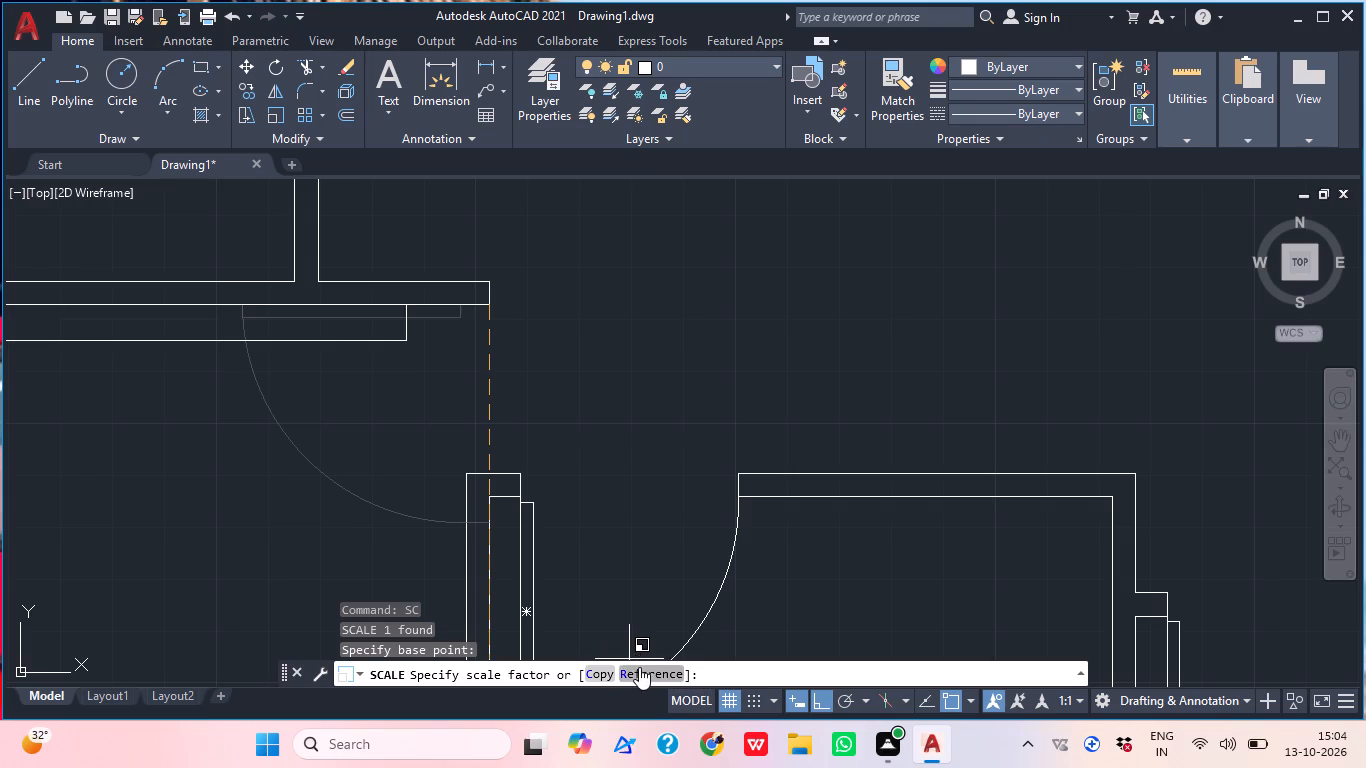
pyautogui.click(639, 667)
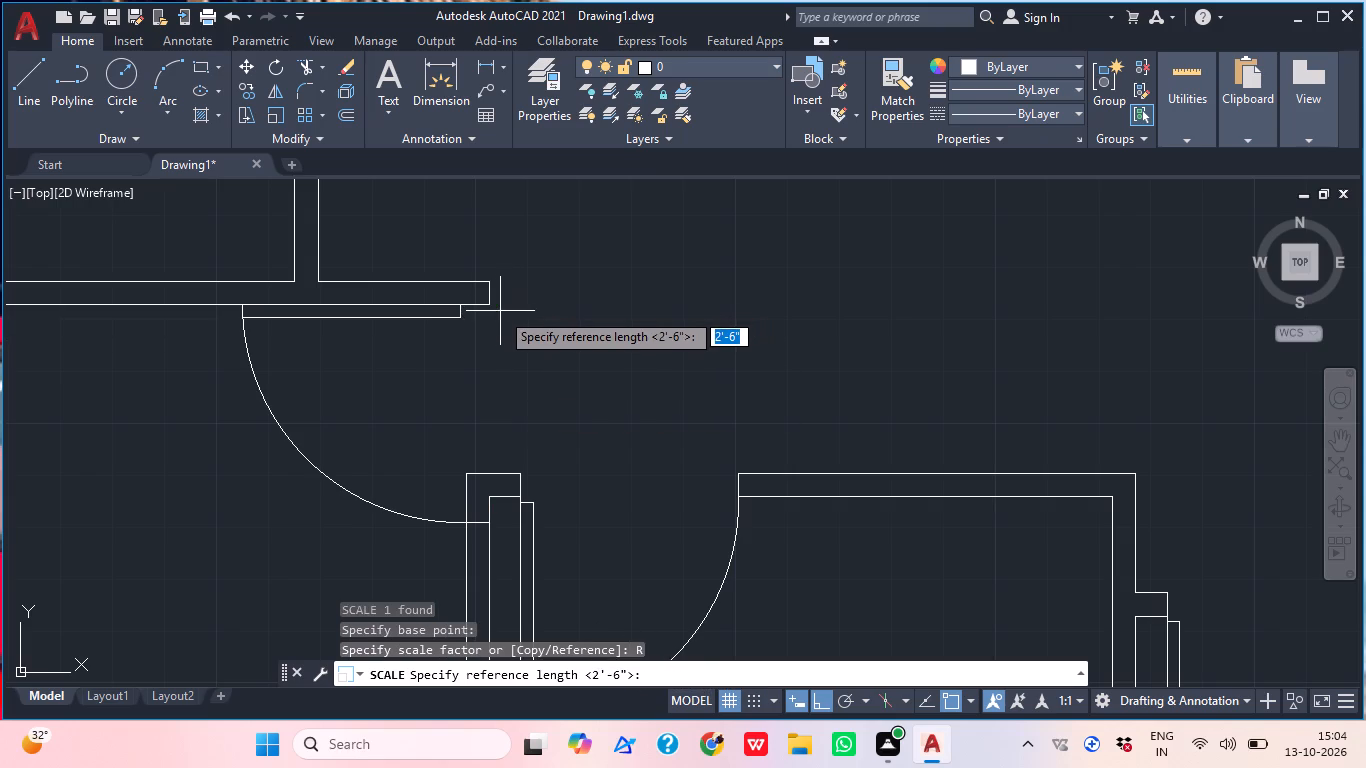
pyautogui.click(489, 311)
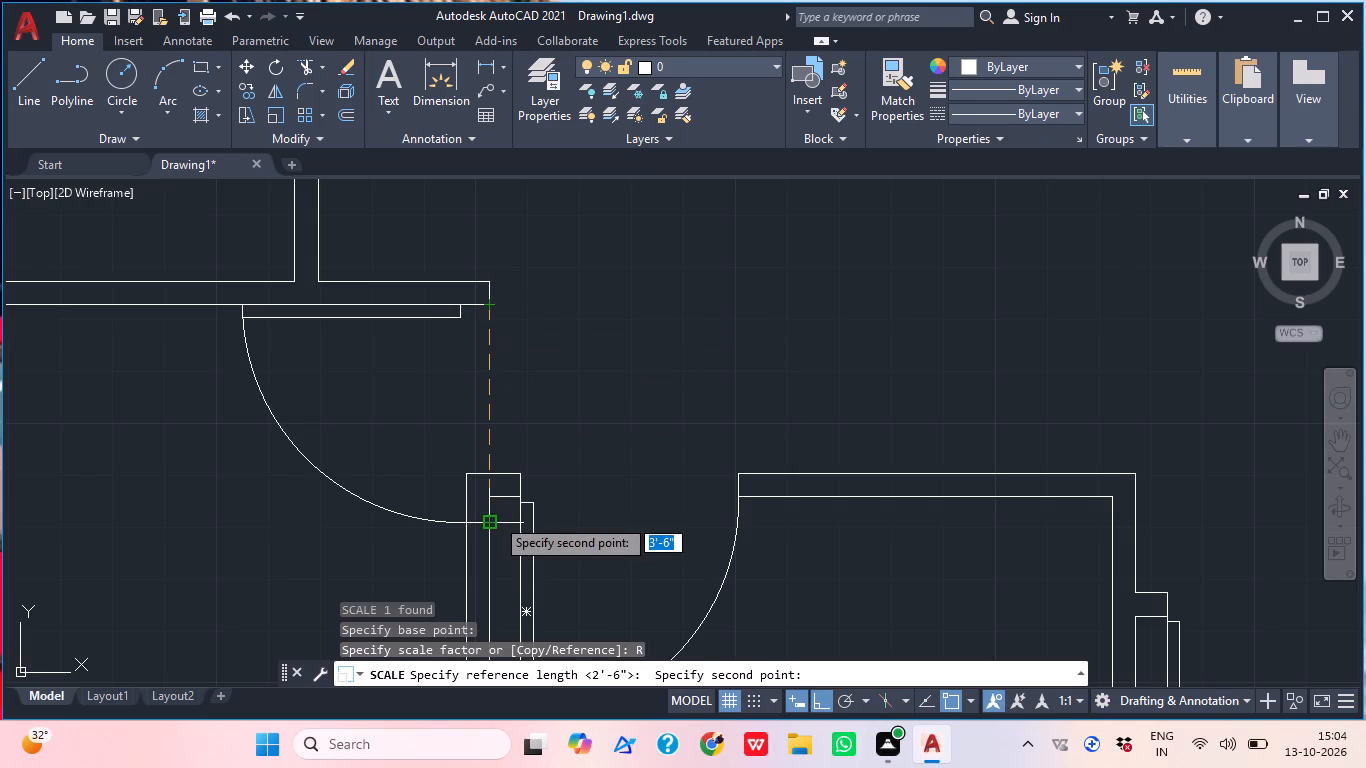
pyautogui.click(495, 517)
pyautogui.click(521, 474)
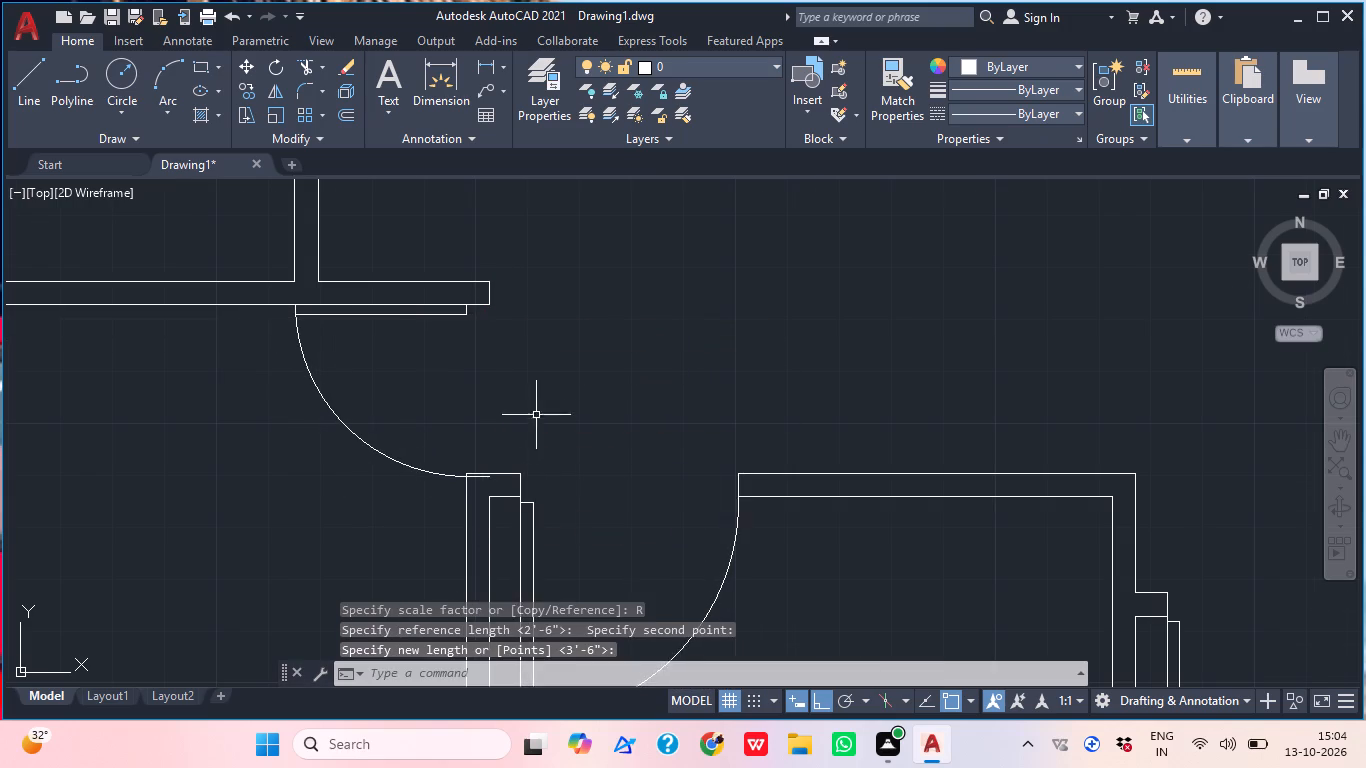
# Copy the fitted door by its hinge end to the corridor-side corner of the short wall stub at the middle left room's opening.
pyautogui.scroll(-1, 548, 407)
pyautogui.moveTo(550, 407); pyautogui.dragTo(522, 486, button='middle')
pyautogui.scroll(-1, 419, 438)
pyautogui.moveTo(450, 478); pyautogui.dragTo(504, 545, button='middle')
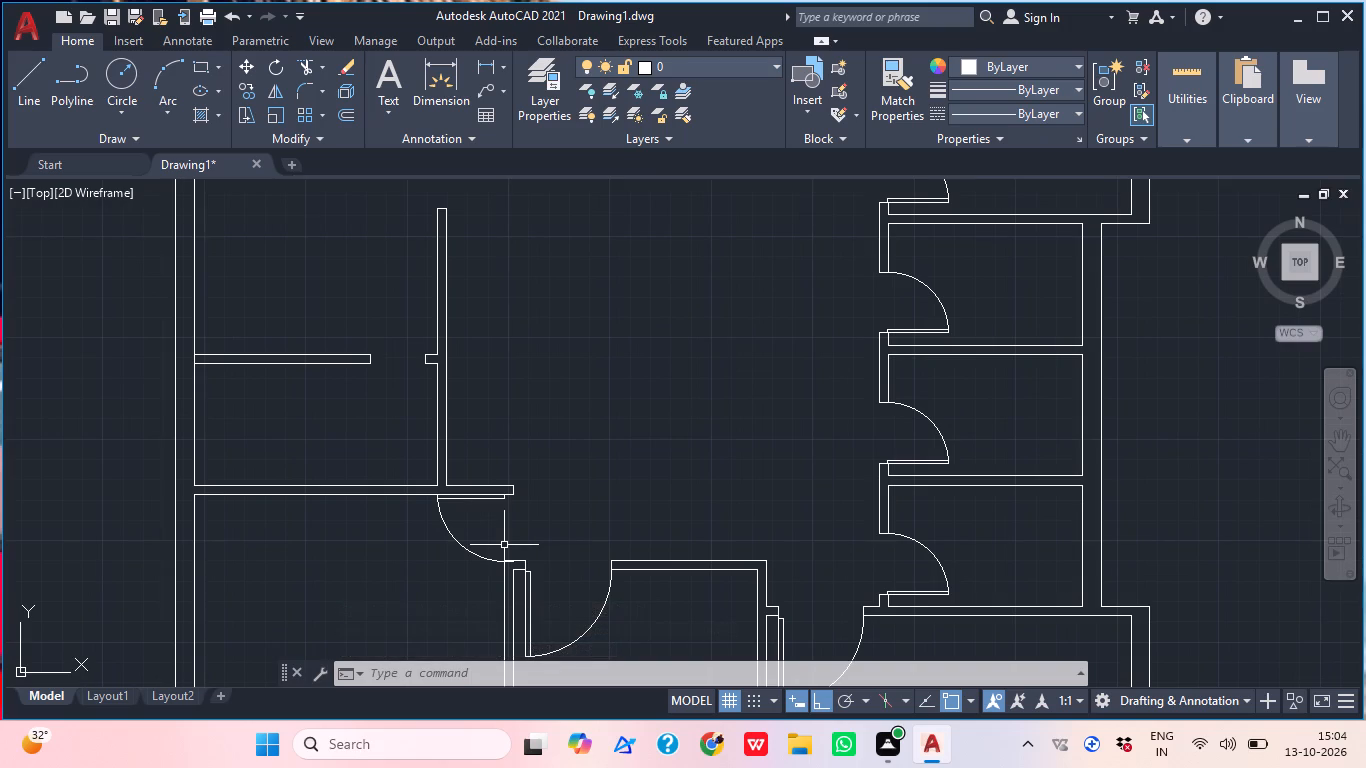
pyautogui.moveTo(465, 479); pyautogui.dragTo(569, 600, button='middle')
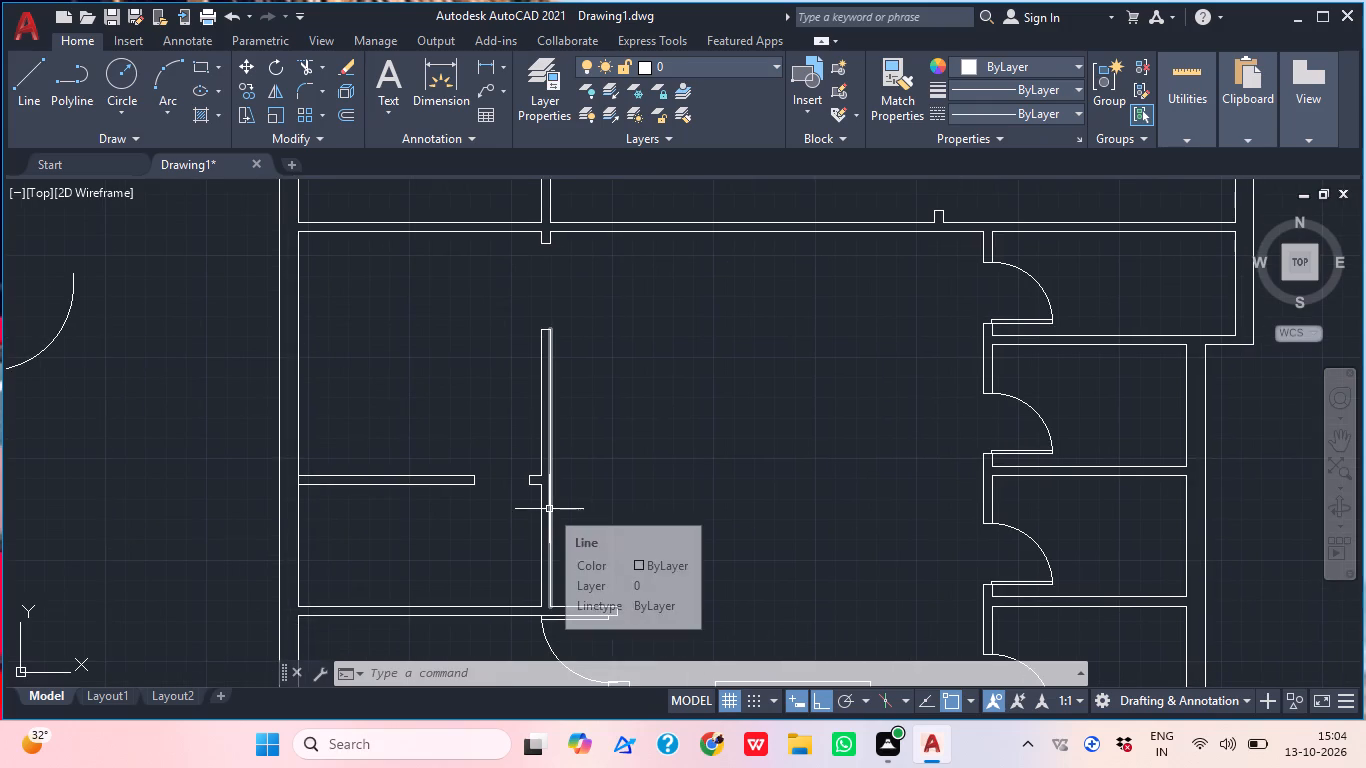
pyautogui.scroll(-1, 570, 482)
pyautogui.moveTo(599, 422); pyautogui.dragTo(617, 366, button='middle')
pyautogui.scroll(3, 605, 532)
pyautogui.click(564, 560)
pyautogui.click(430, 536)
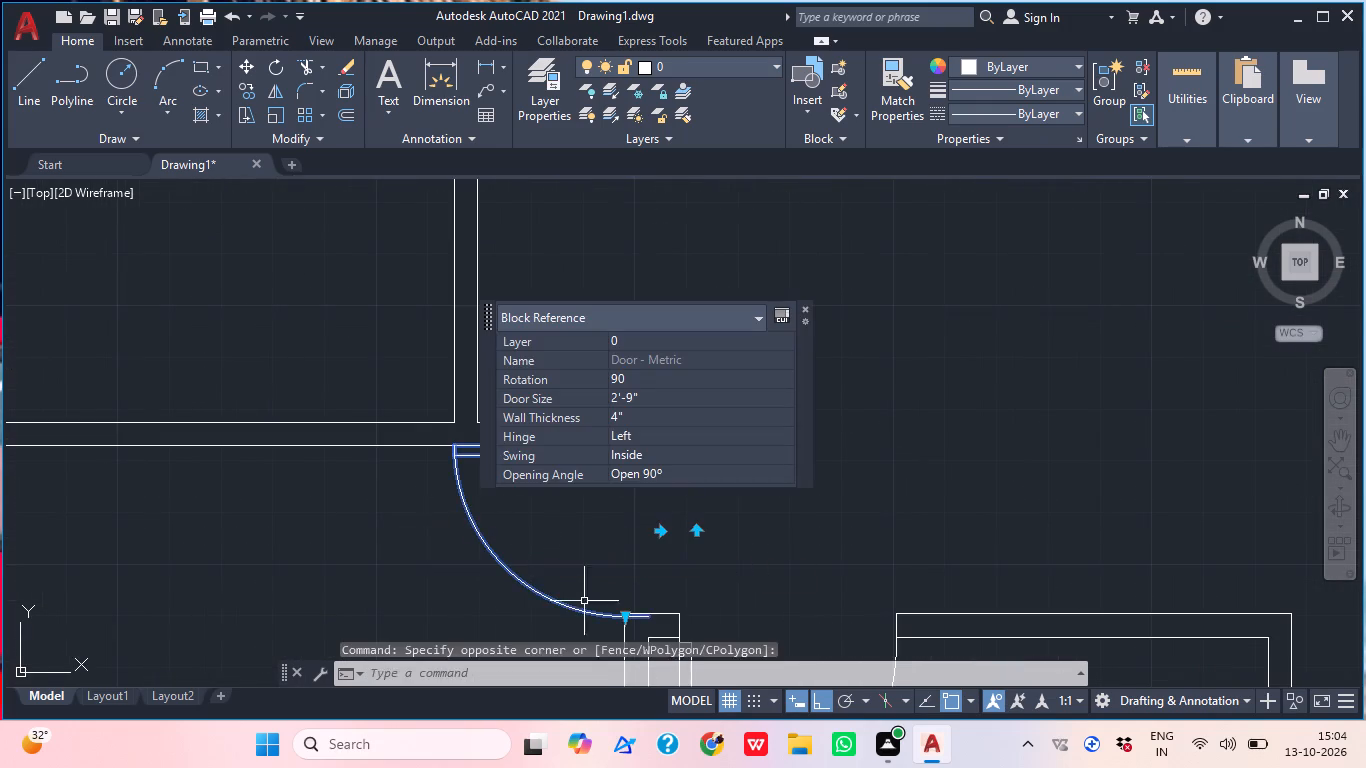
pyautogui.moveTo(602, 632); pyautogui.dragTo(614, 705, button='middle')
pyautogui.press('c')
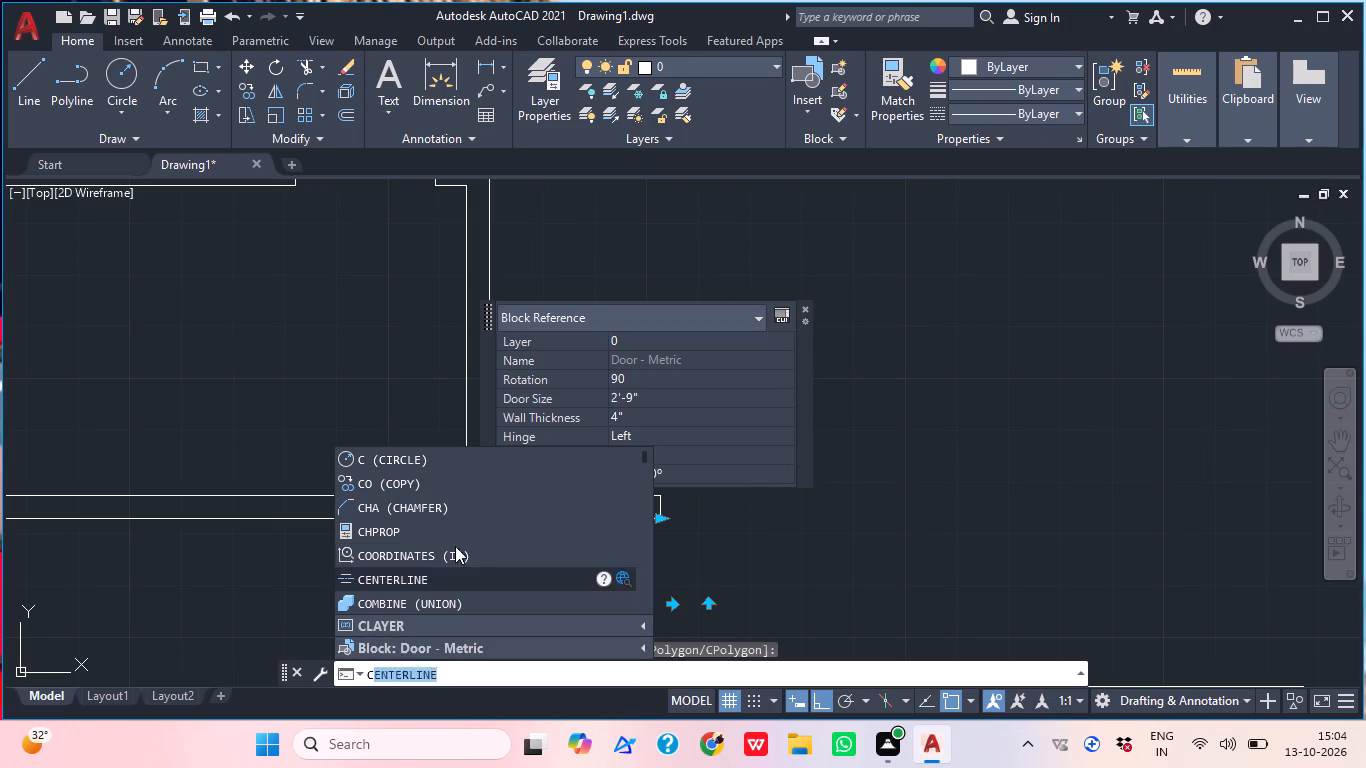
pyautogui.click(388, 487)
pyautogui.scroll(1, 677, 495)
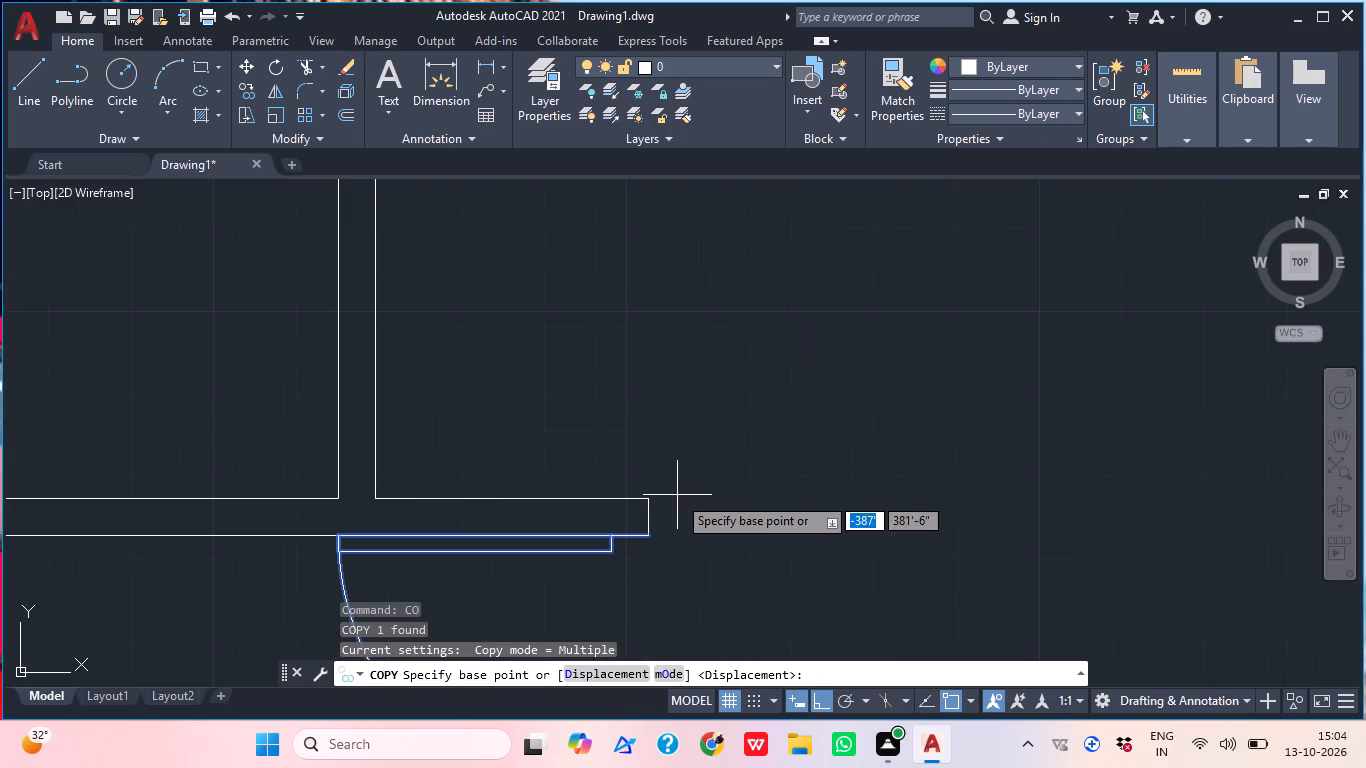
pyautogui.click(653, 541)
pyautogui.moveTo(655, 380); pyautogui.dragTo(493, 691, button='middle')
pyautogui.scroll(-1, 549, 546)
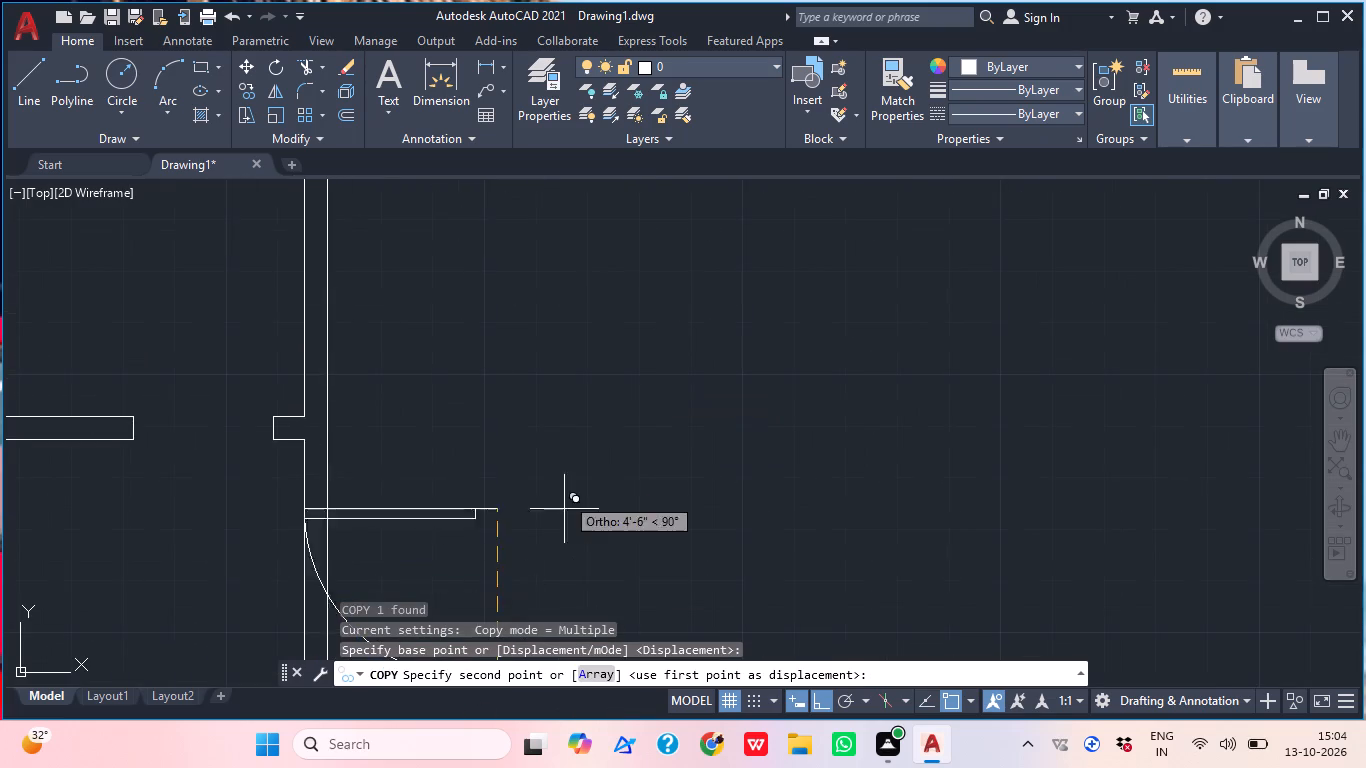
pyautogui.scroll(-1, 543, 437)
pyautogui.moveTo(602, 650); pyautogui.dragTo(610, 723, button='middle')
pyautogui.moveTo(490, 460); pyautogui.dragTo(564, 656, button='middle')
pyautogui.moveTo(488, 418); pyautogui.dragTo(519, 568, button='middle')
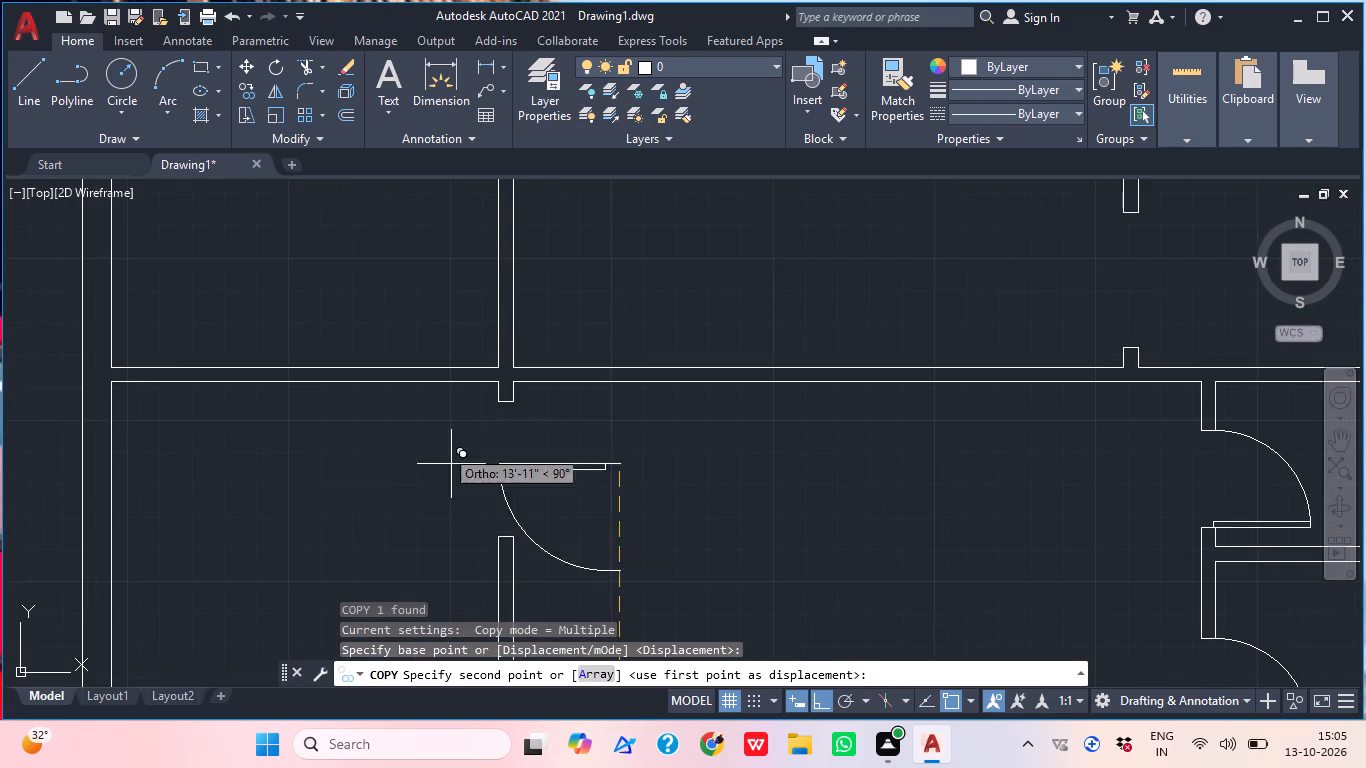
pyautogui.scroll(1, 430, 380)
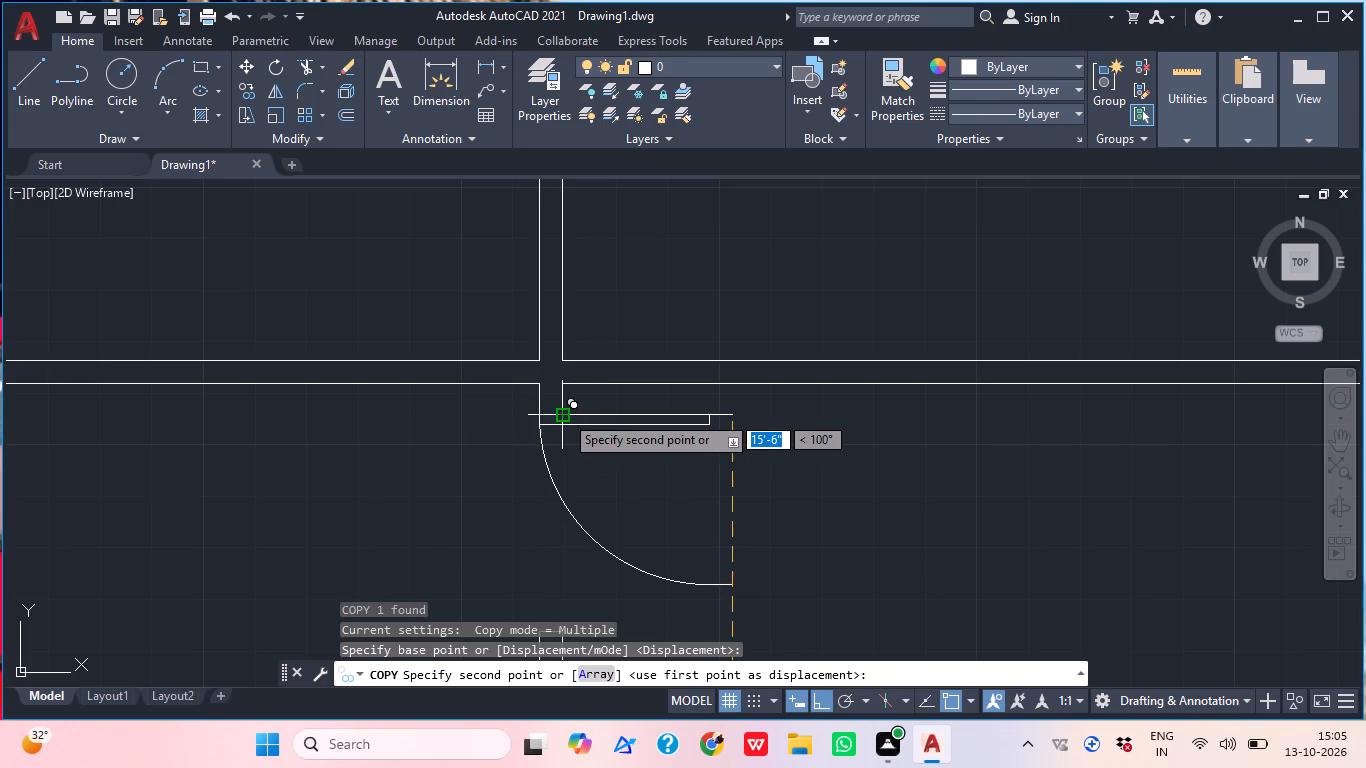
pyautogui.click(564, 414)
pyautogui.scroll(-1, 643, 384)
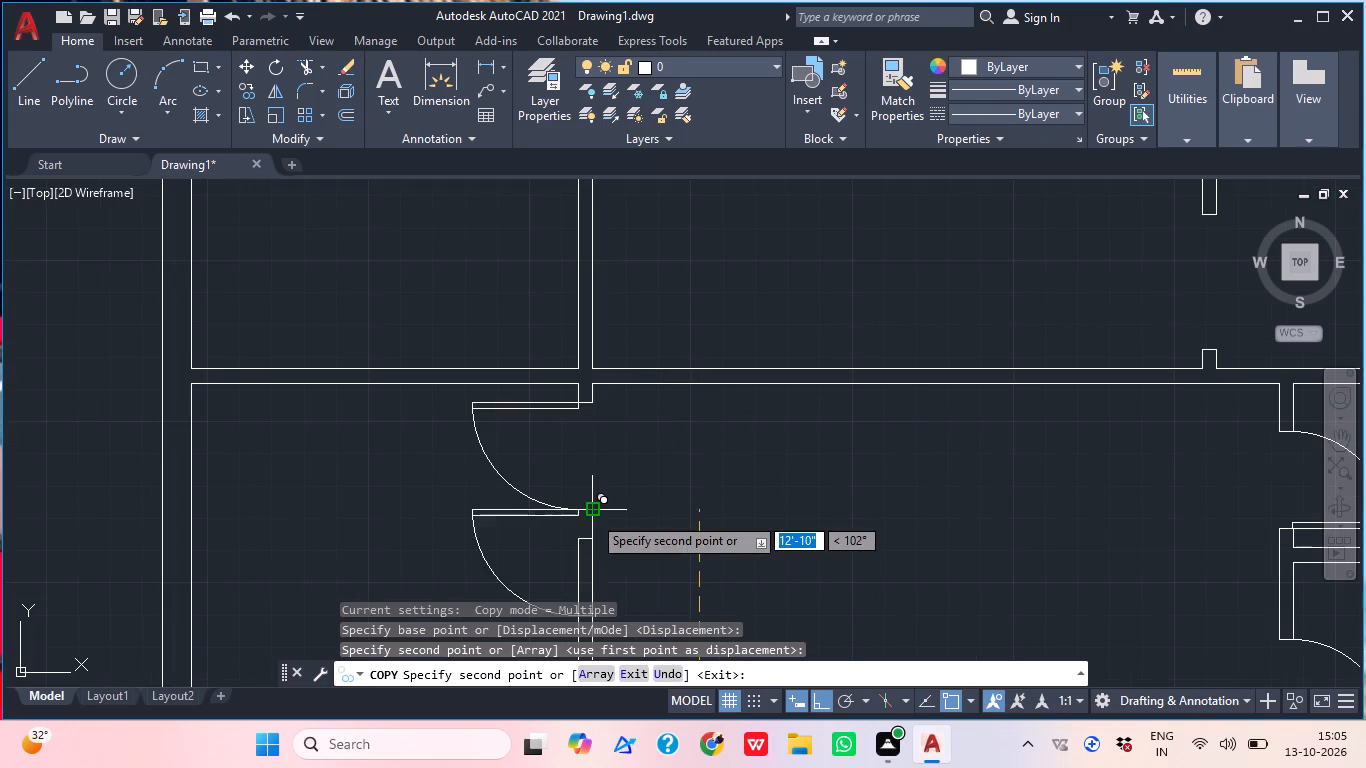
pyautogui.press('Escape')
# Scale the copied door by reference about its hinge end so its width reaches the wall corner across the middle left room's opening.
pyautogui.click(495, 405)
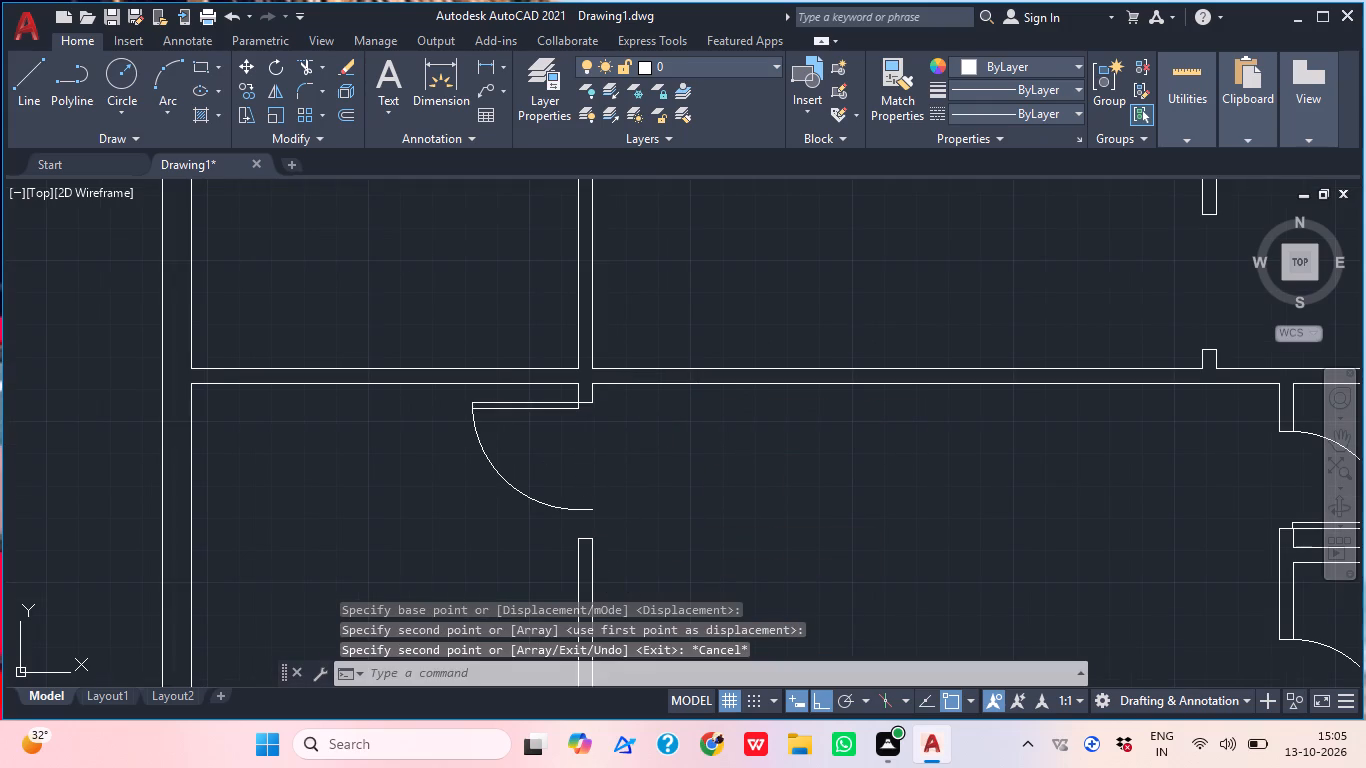
pyautogui.press('s')
pyautogui.write('c')
pyautogui.press('space')
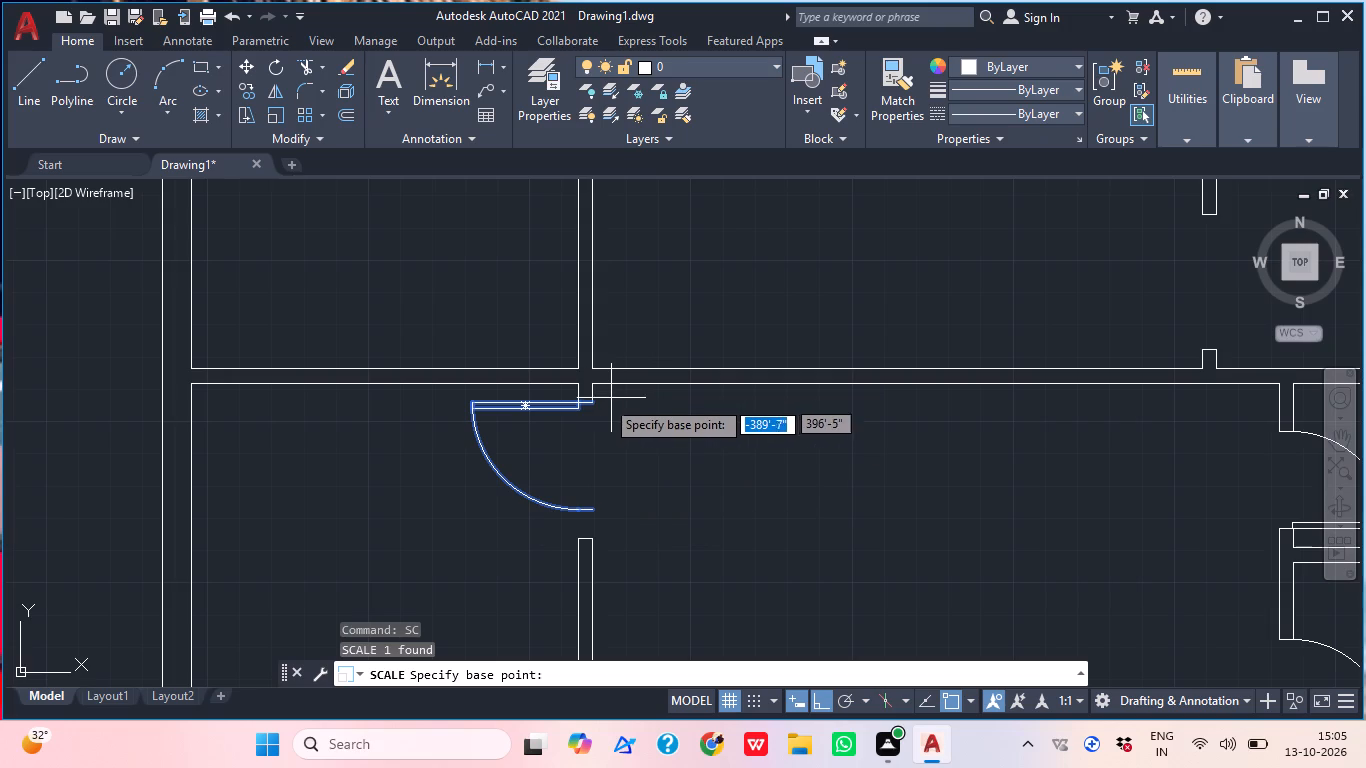
pyautogui.click(591, 402)
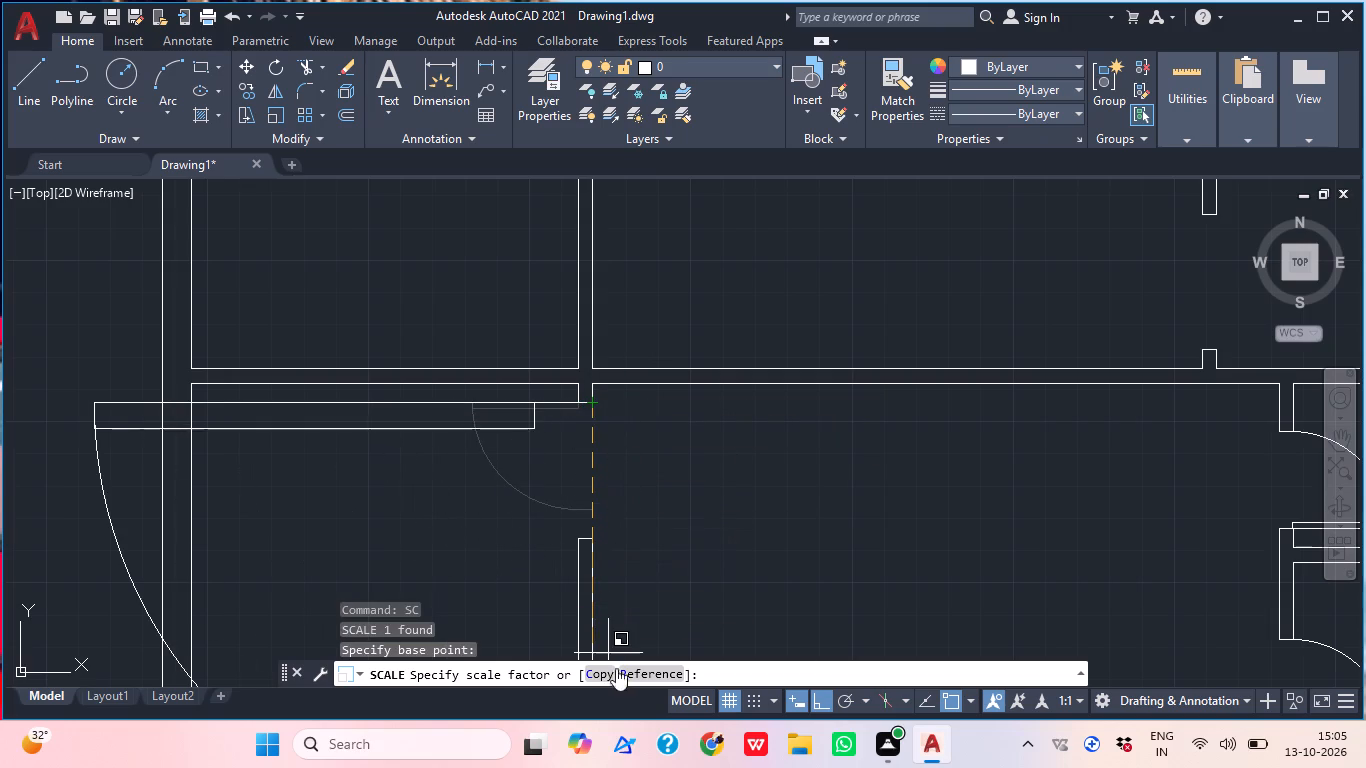
pyautogui.click(633, 671)
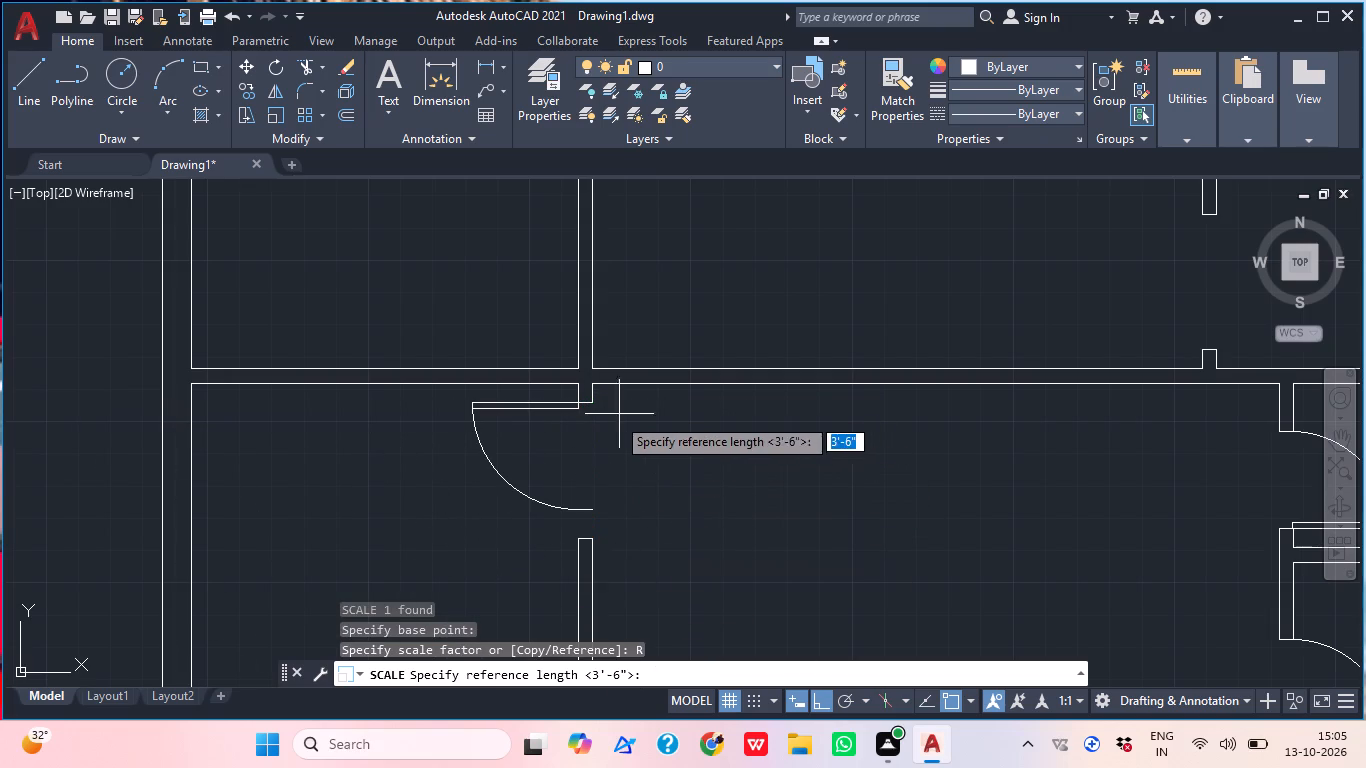
pyautogui.click(597, 405)
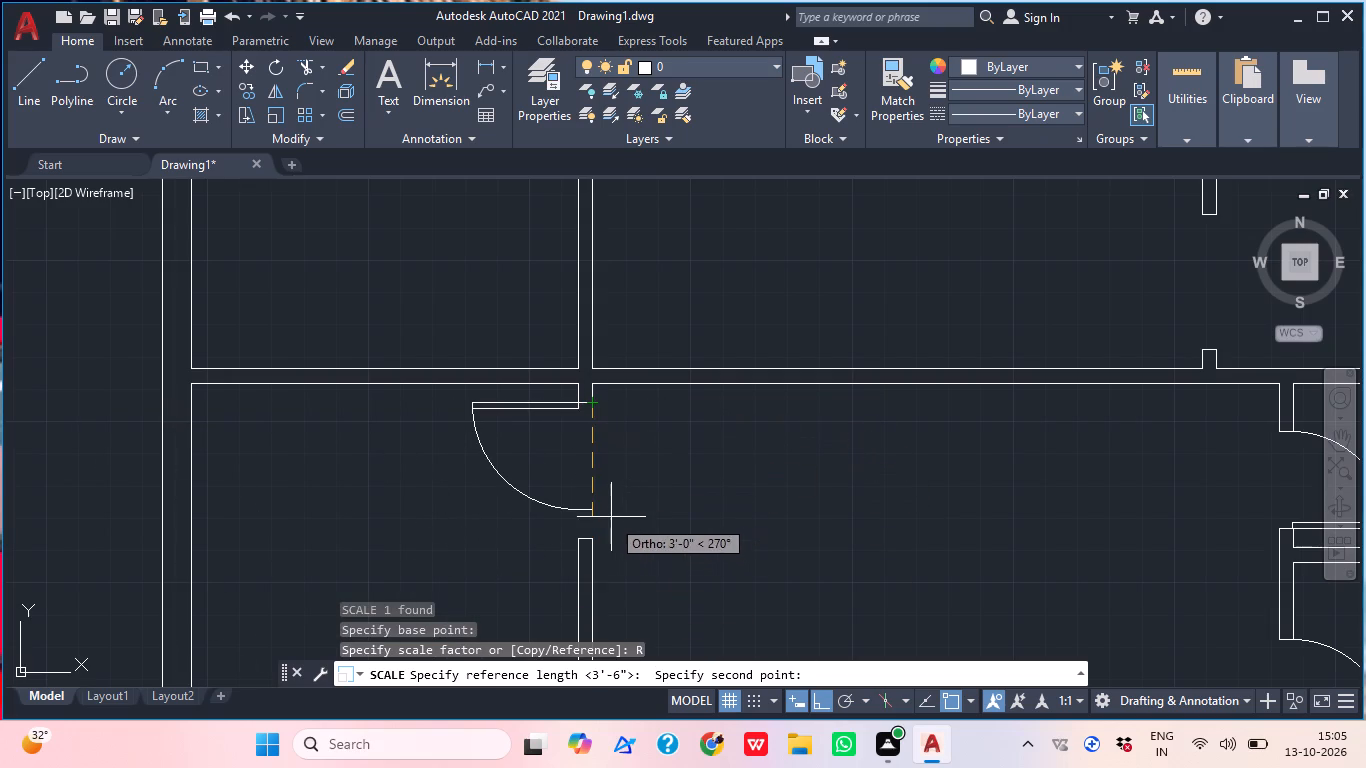
pyautogui.click(598, 510)
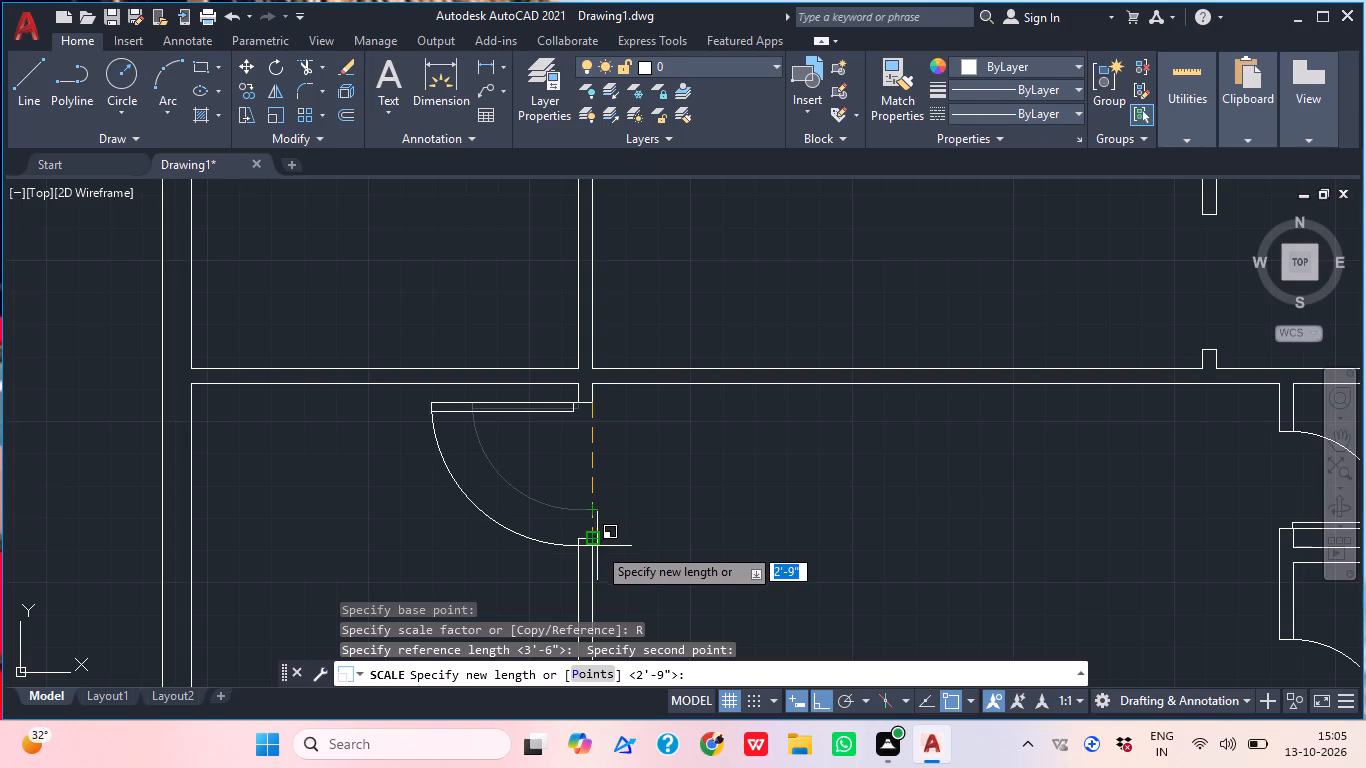
pyautogui.scroll(2, 590, 533)
pyautogui.moveTo(590, 540); pyautogui.dragTo(632, 472, button='middle')
pyautogui.scroll(2, 617, 487)
pyautogui.click(666, 480)
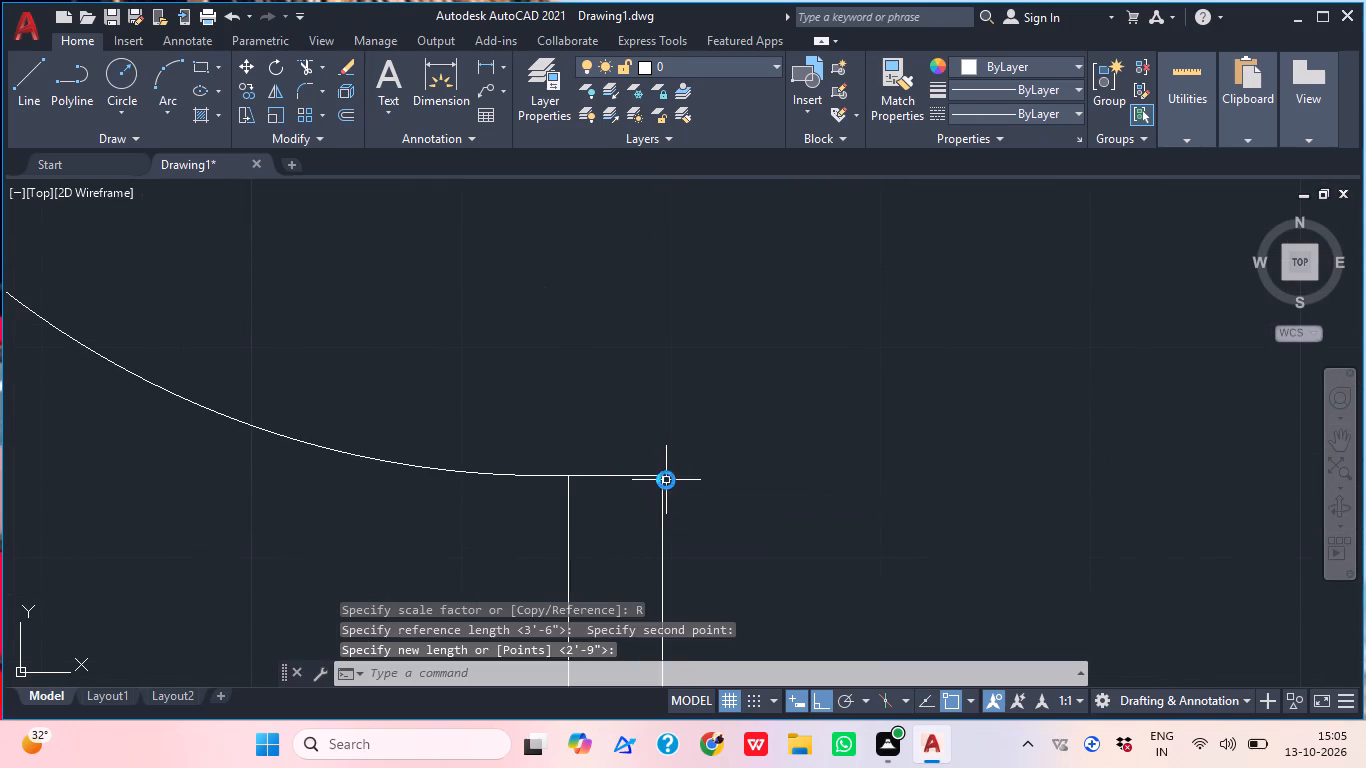
pyautogui.scroll(-1, 726, 420)
pyautogui.moveTo(733, 430); pyautogui.dragTo(669, 538, button='middle')
pyautogui.scroll(-2, 669, 538)
pyautogui.press('Escape')
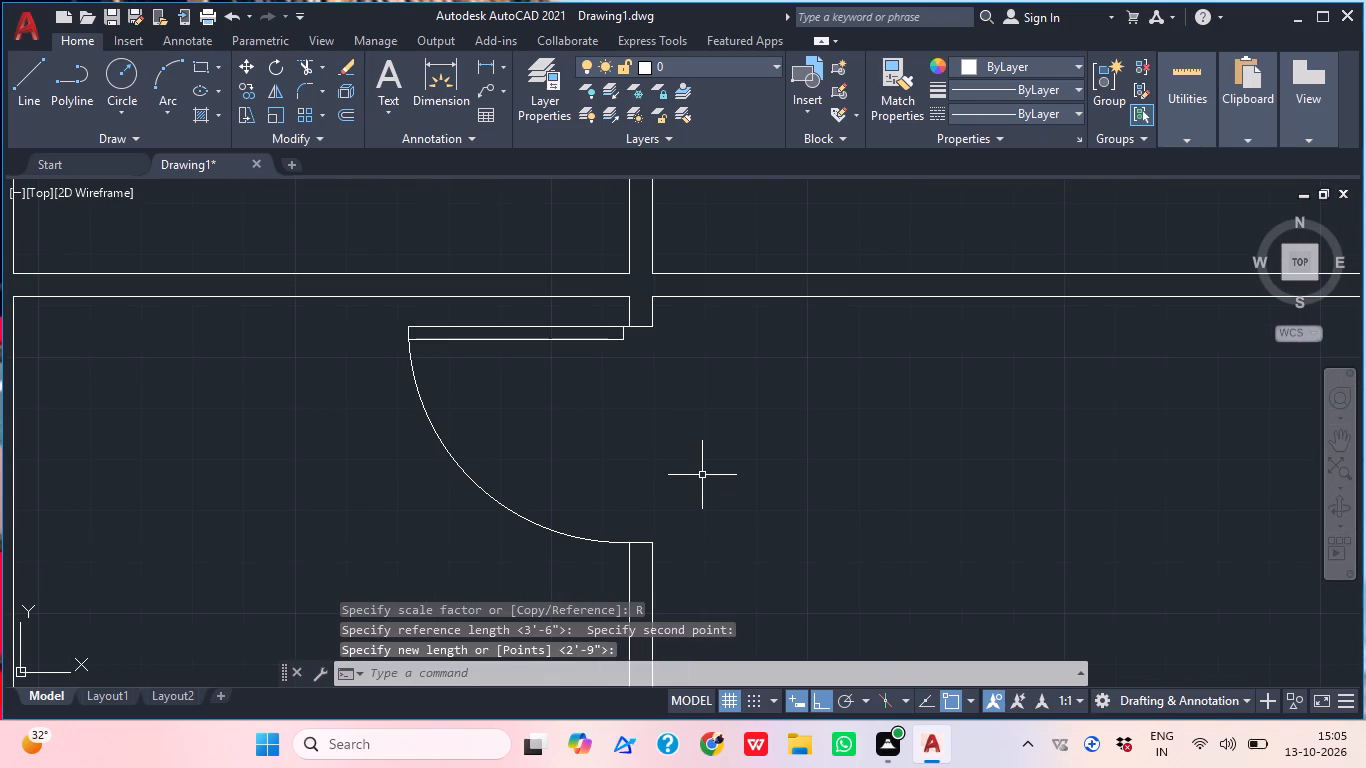
# Copy the right-hand door of the pair above the single door by its hinge end, about 34' horizontally onto the plan's top wall.
pyautogui.scroll(-2, 702, 475)
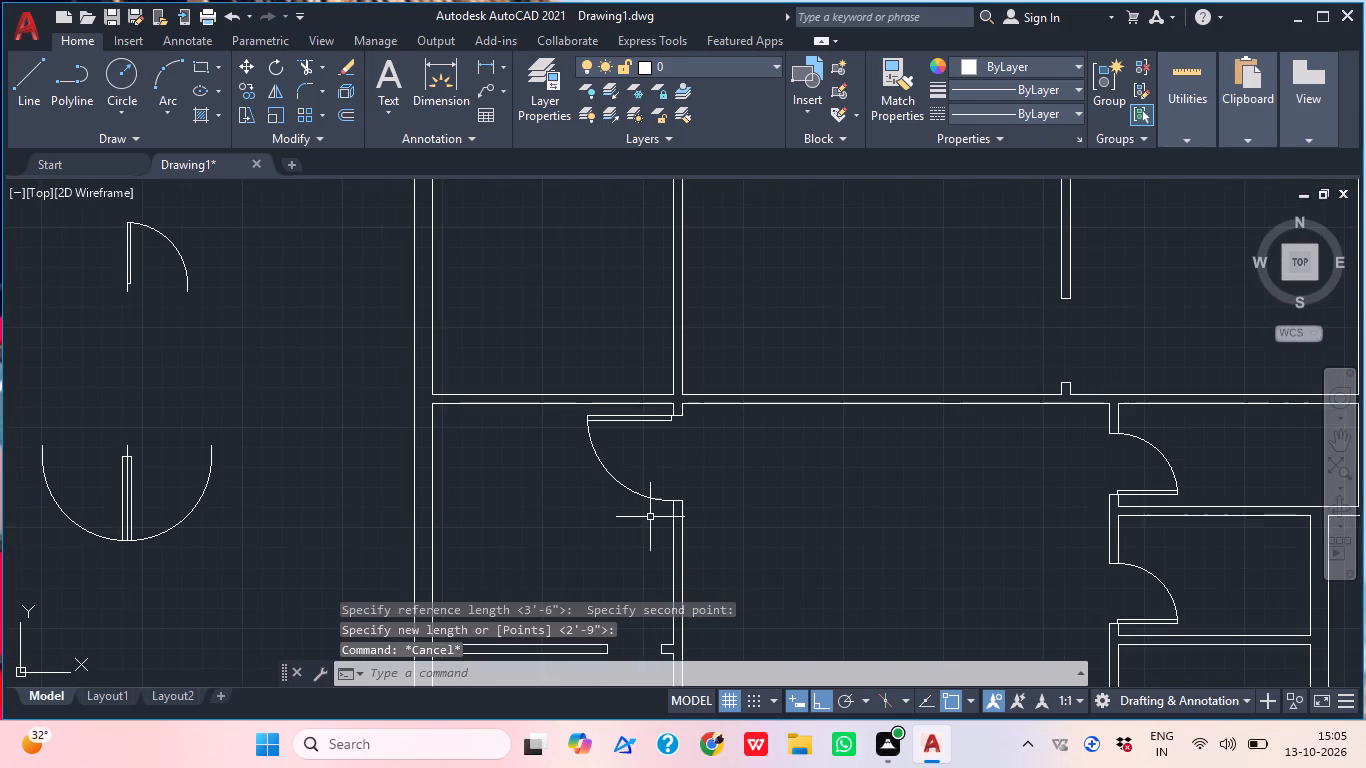
pyautogui.moveTo(650, 517); pyautogui.dragTo(633, 440, button='middle')
pyautogui.moveTo(758, 451); pyautogui.dragTo(709, 504, button='middle')
pyautogui.scroll(-1, 758, 451)
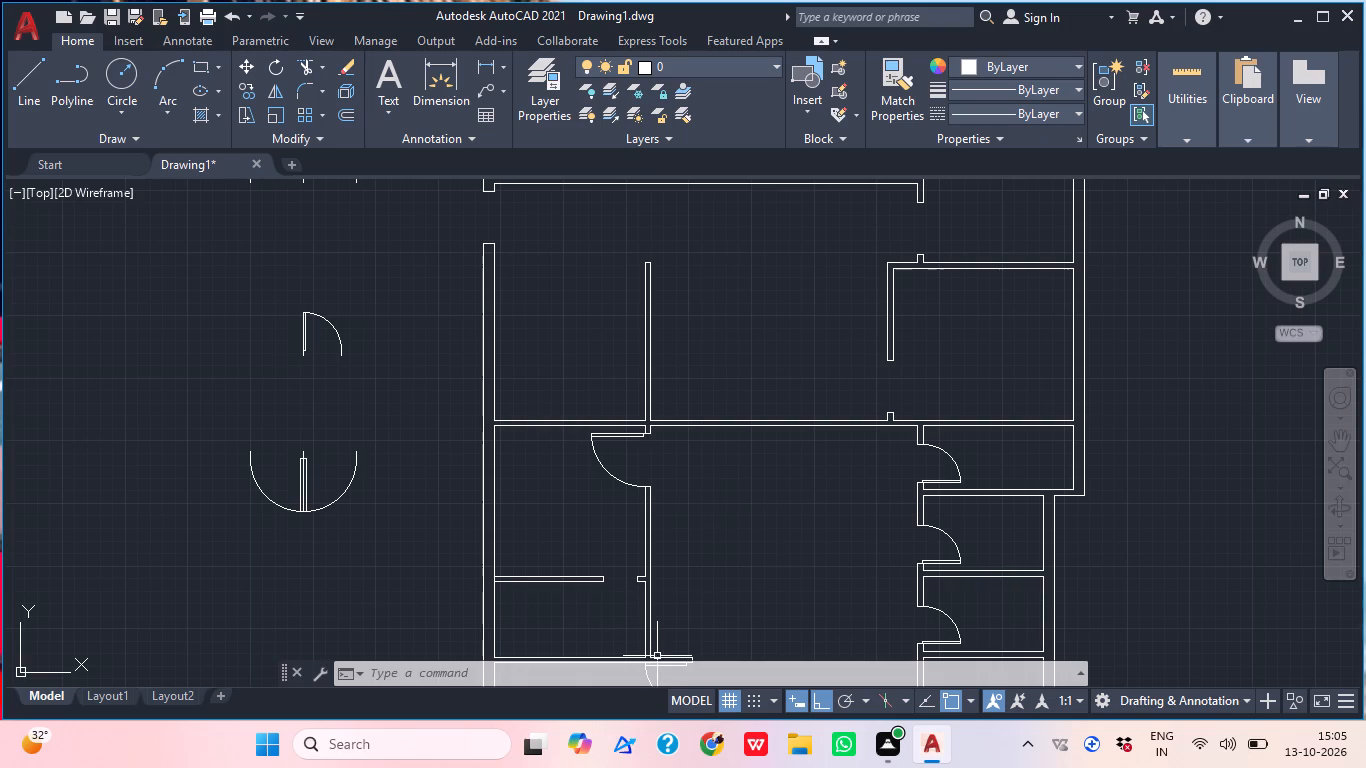
pyautogui.moveTo(778, 546); pyautogui.dragTo(673, 445, button='middle')
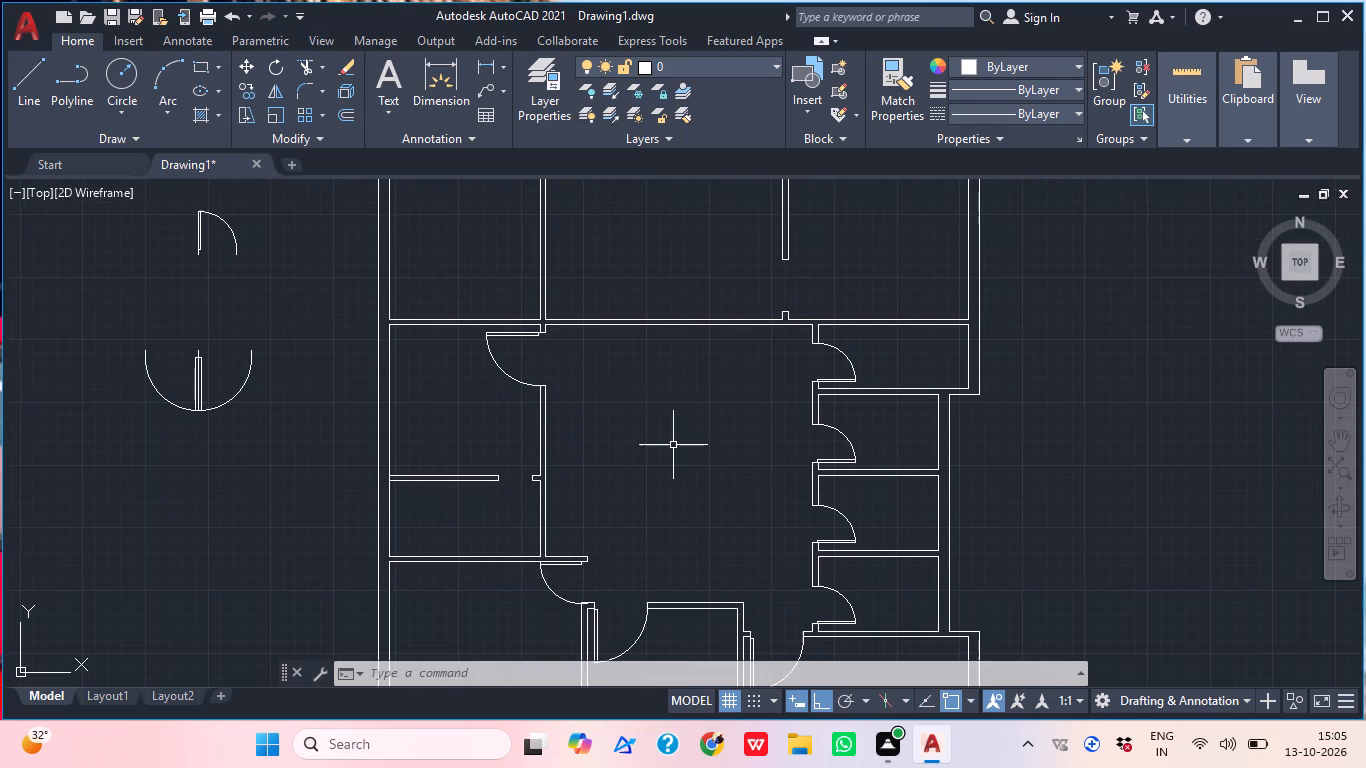
pyautogui.scroll(-2, 813, 346)
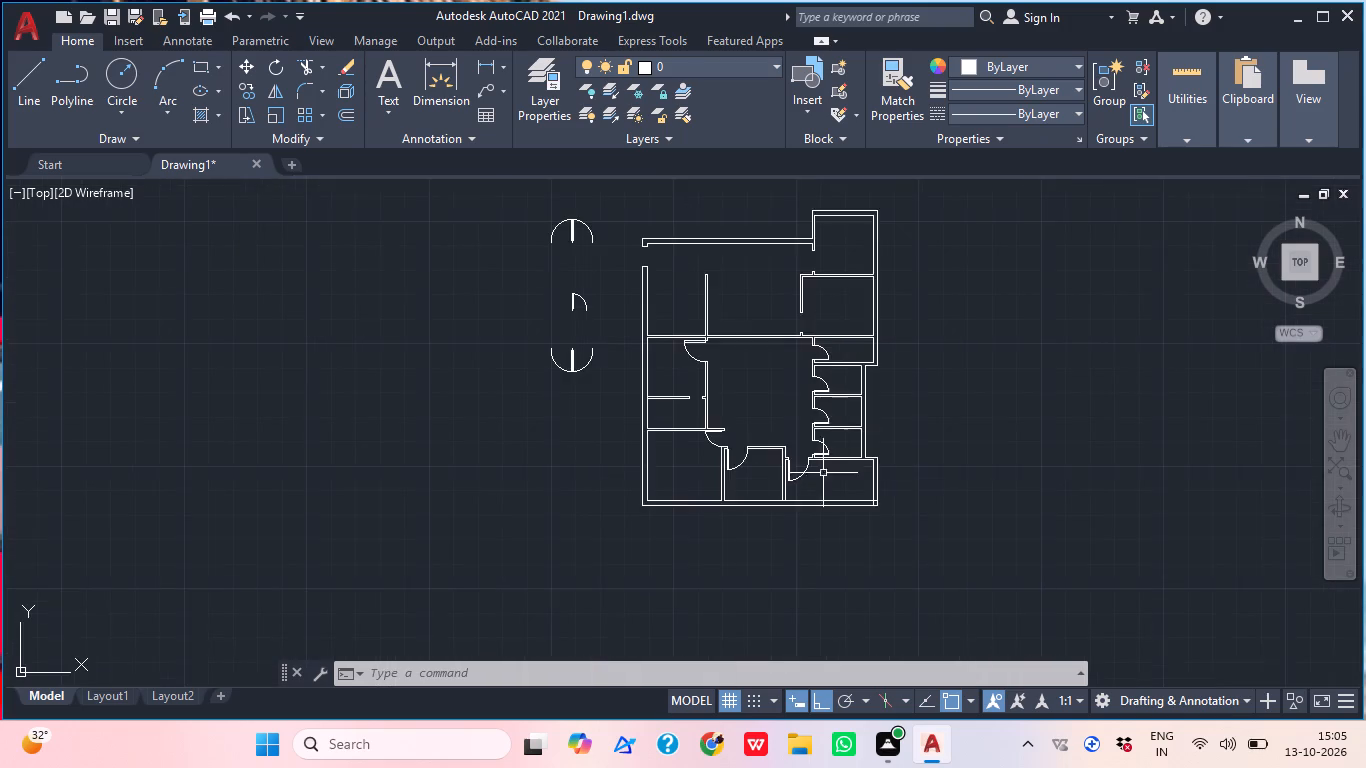
pyautogui.moveTo(754, 514); pyautogui.dragTo(616, 472, button='middle')
pyautogui.moveTo(354, 331); pyautogui.dragTo(414, 410, button='middle')
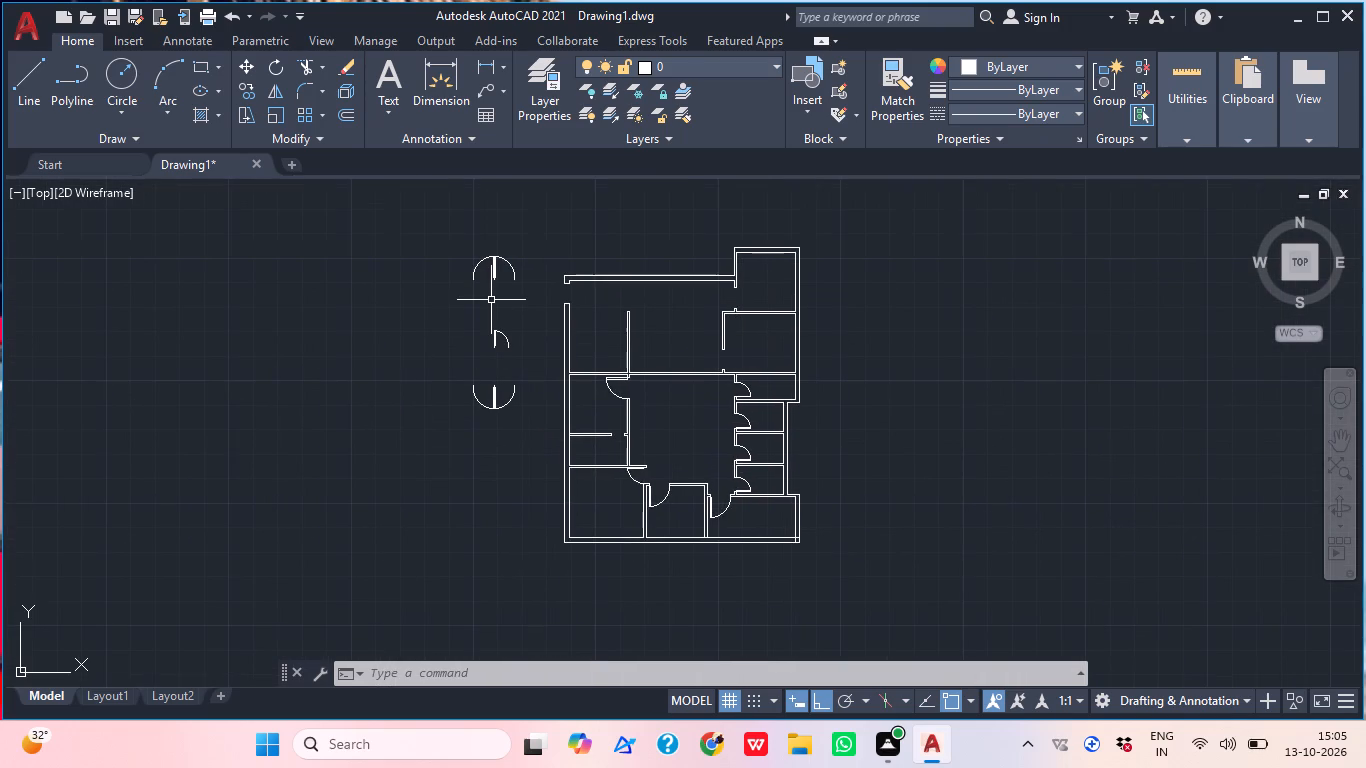
pyautogui.scroll(5, 509, 265)
pyautogui.click(509, 265)
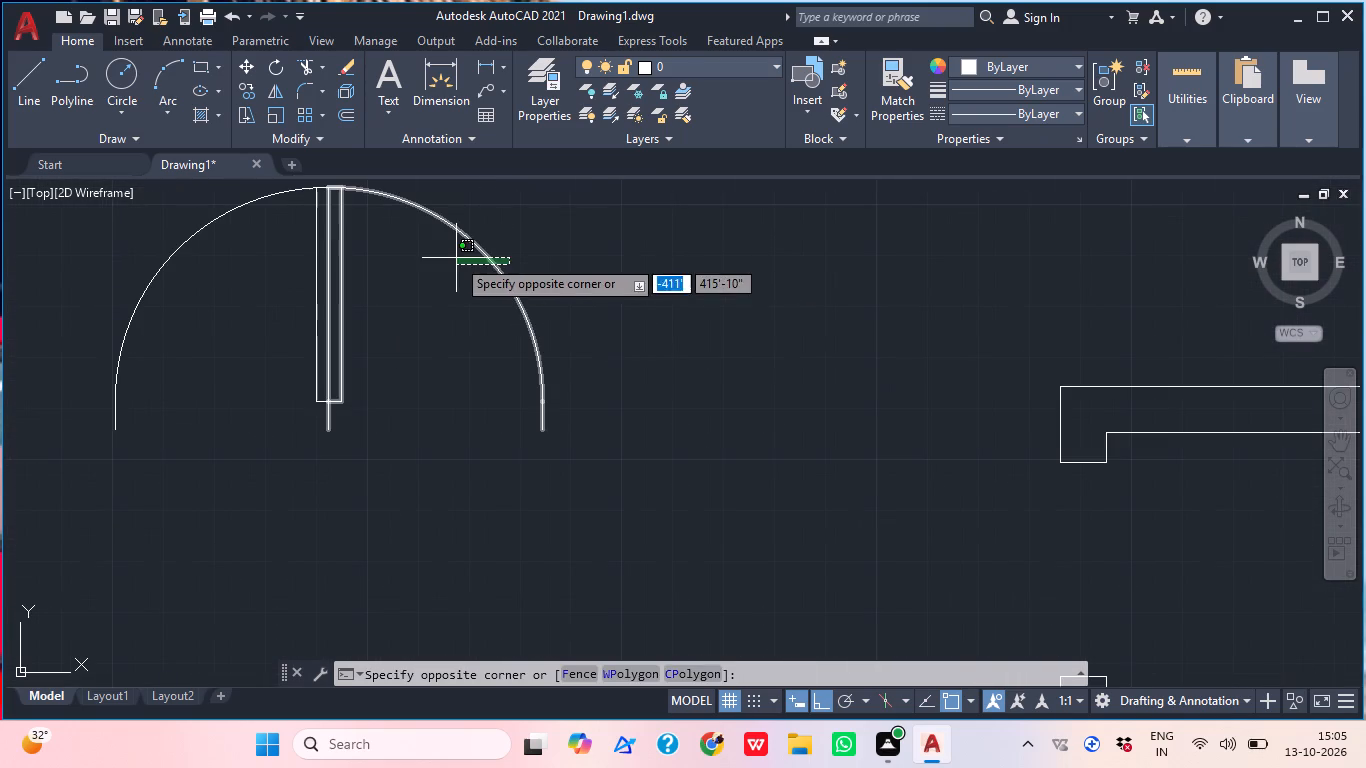
pyautogui.click(456, 258)
pyautogui.write('cop')
pyautogui.press('space')
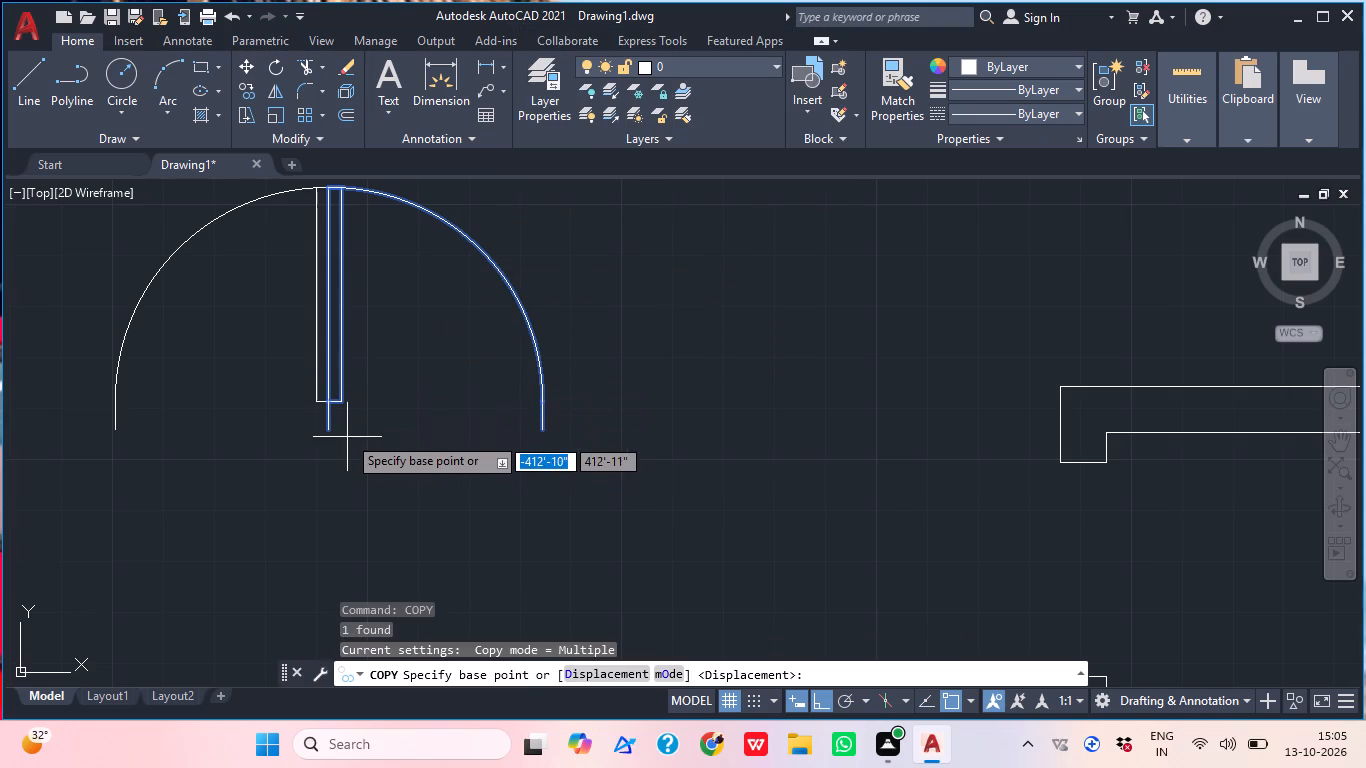
pyautogui.click(333, 433)
pyautogui.scroll(-1, 554, 341)
pyautogui.scroll(-1, 915, 496)
pyautogui.moveTo(803, 496); pyautogui.dragTo(0, 497, button='middle')
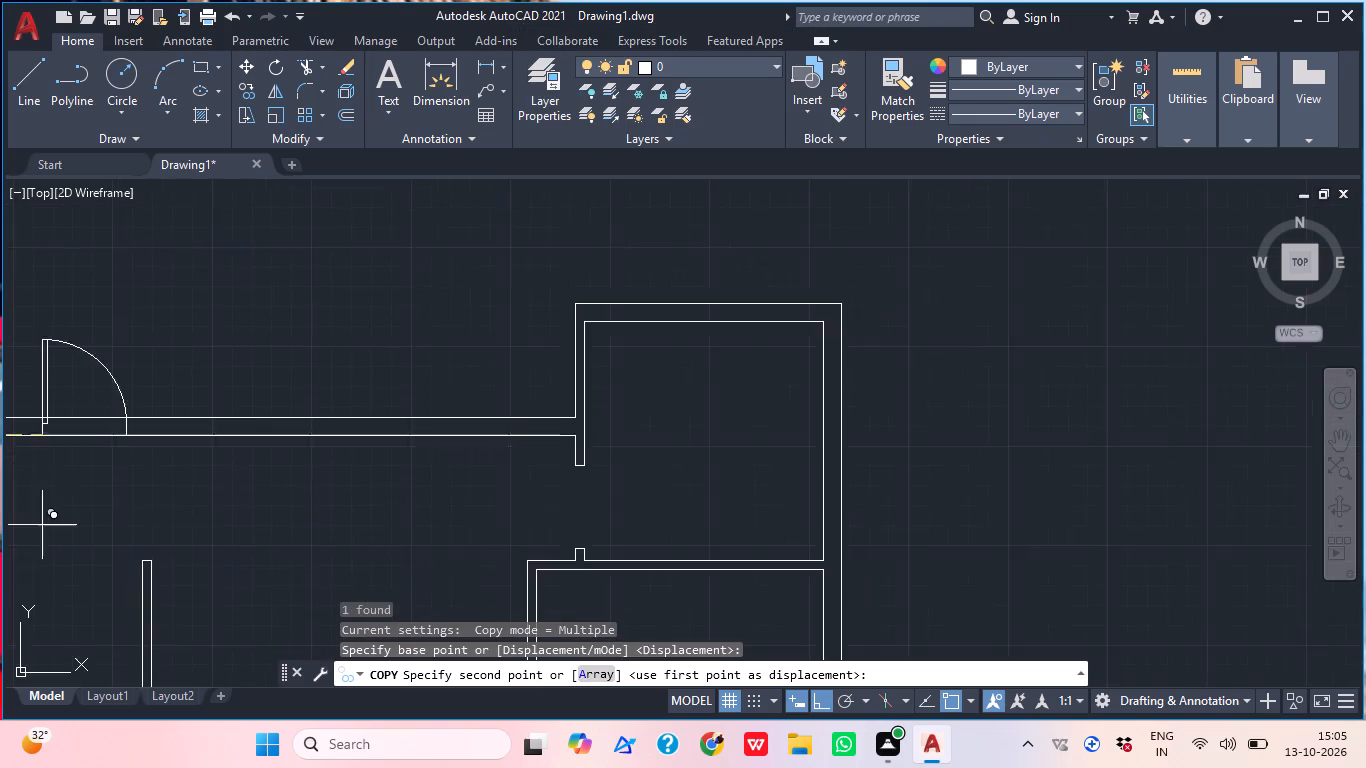
pyautogui.scroll(-1, 423, 530)
pyautogui.moveTo(617, 623); pyautogui.dragTo(674, 433, button='middle')
pyautogui.moveTo(506, 540); pyautogui.dragTo(682, 407, button='middle')
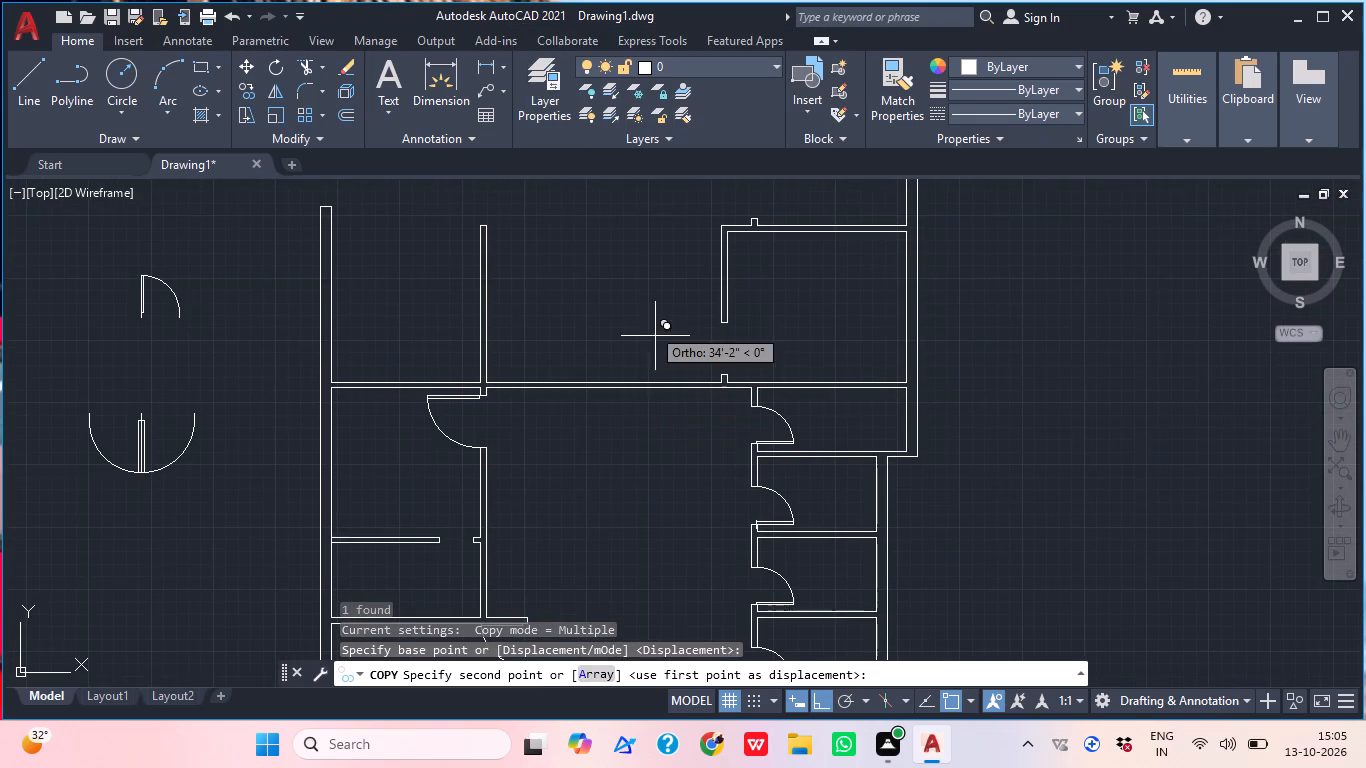
pyautogui.scroll(1, 648, 326)
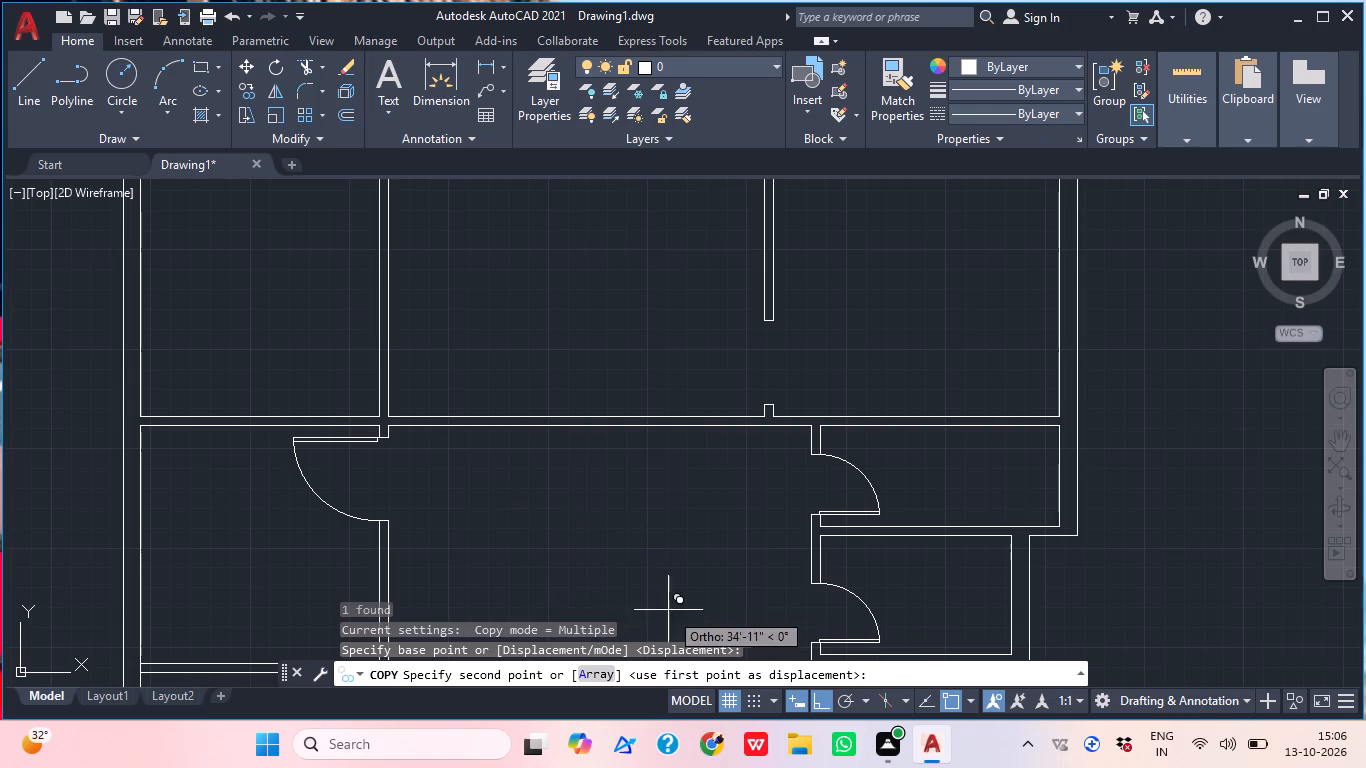
pyautogui.click(649, 592)
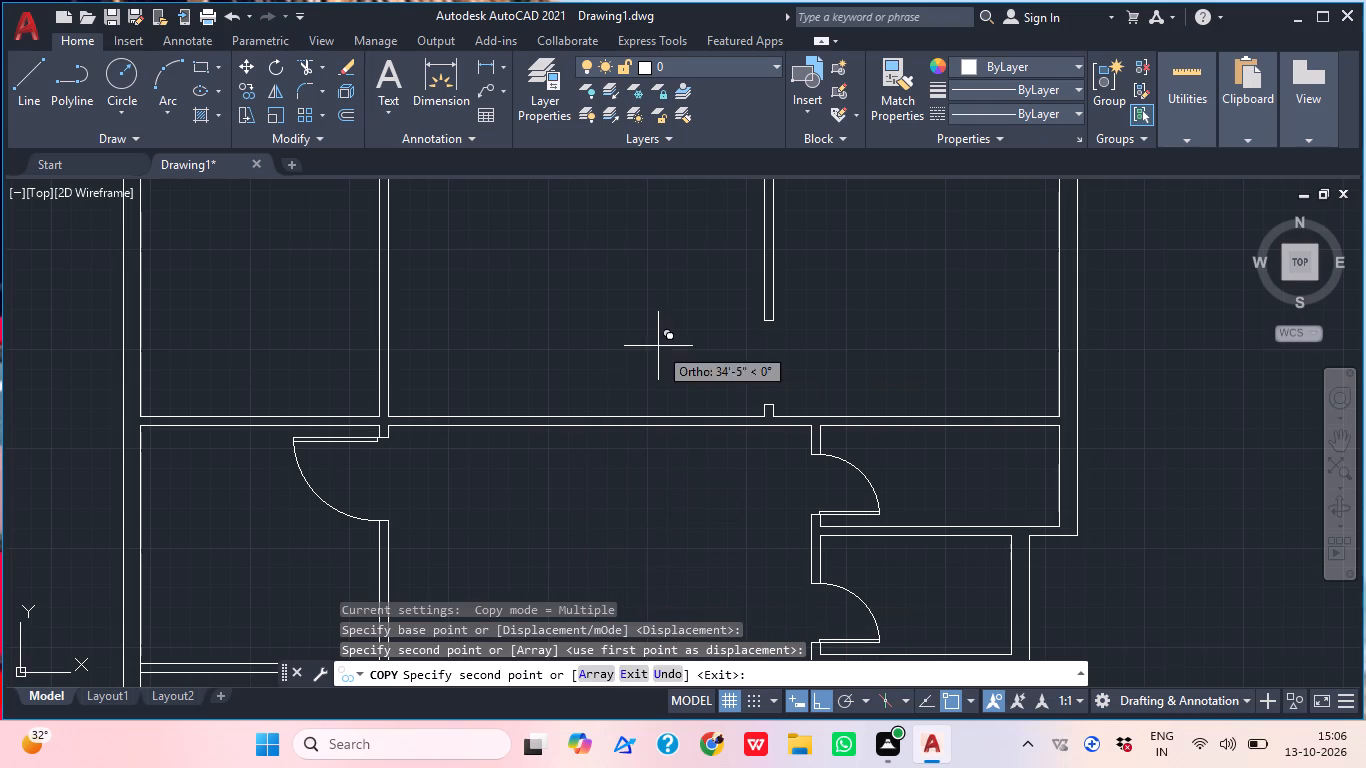
pyautogui.press('Escape')
pyautogui.scroll(-2, 684, 366)
pyautogui.hotkey('ctrl', 'z')
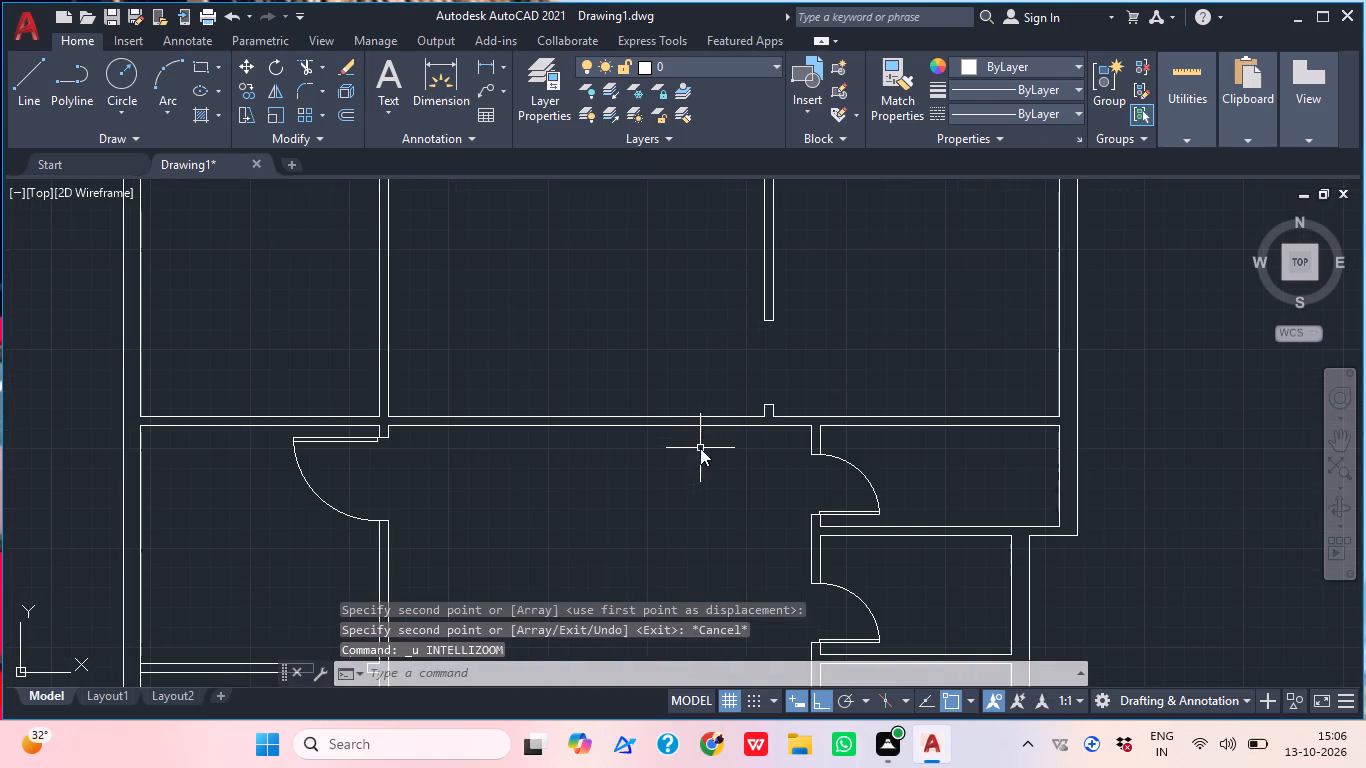
pyautogui.scroll(-3, 734, 407)
pyautogui.scroll(2, 509, 293)
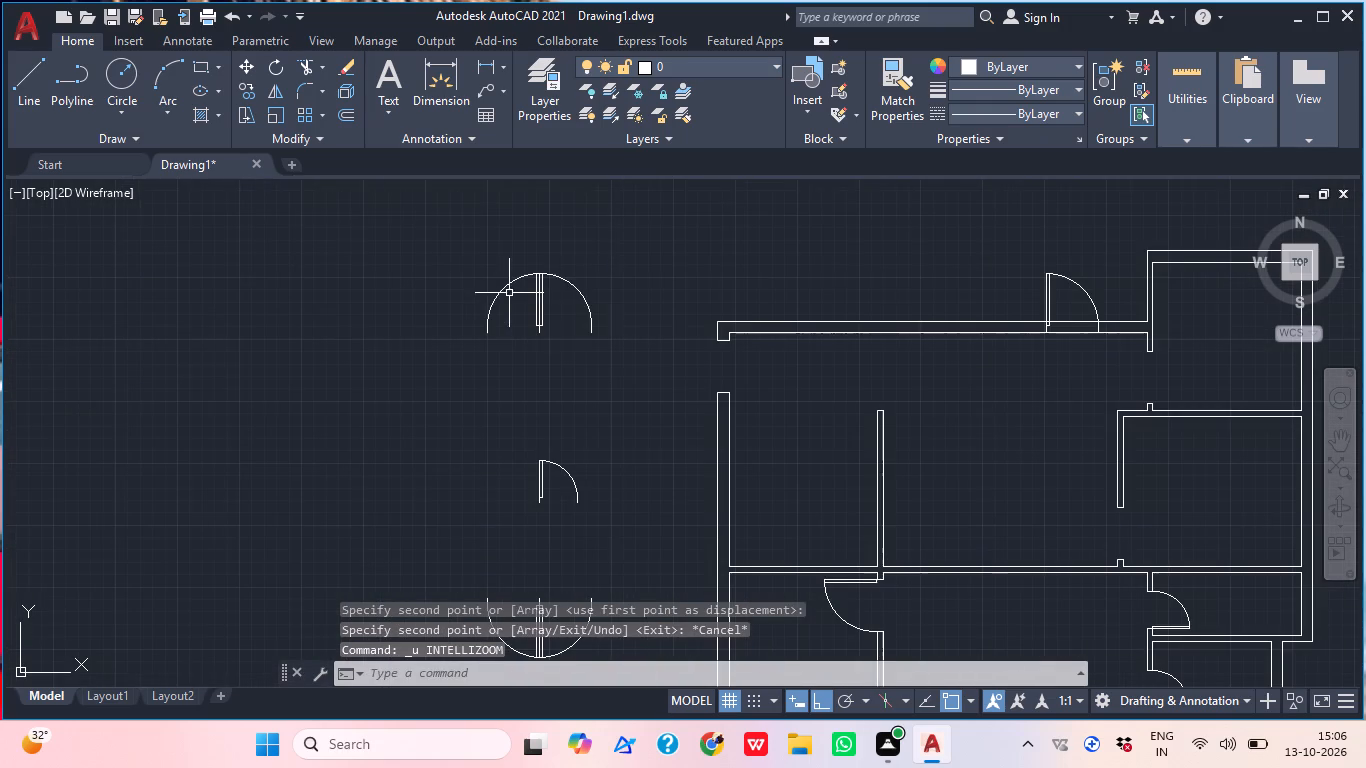
pyautogui.click(566, 308)
pyautogui.press('Escape')
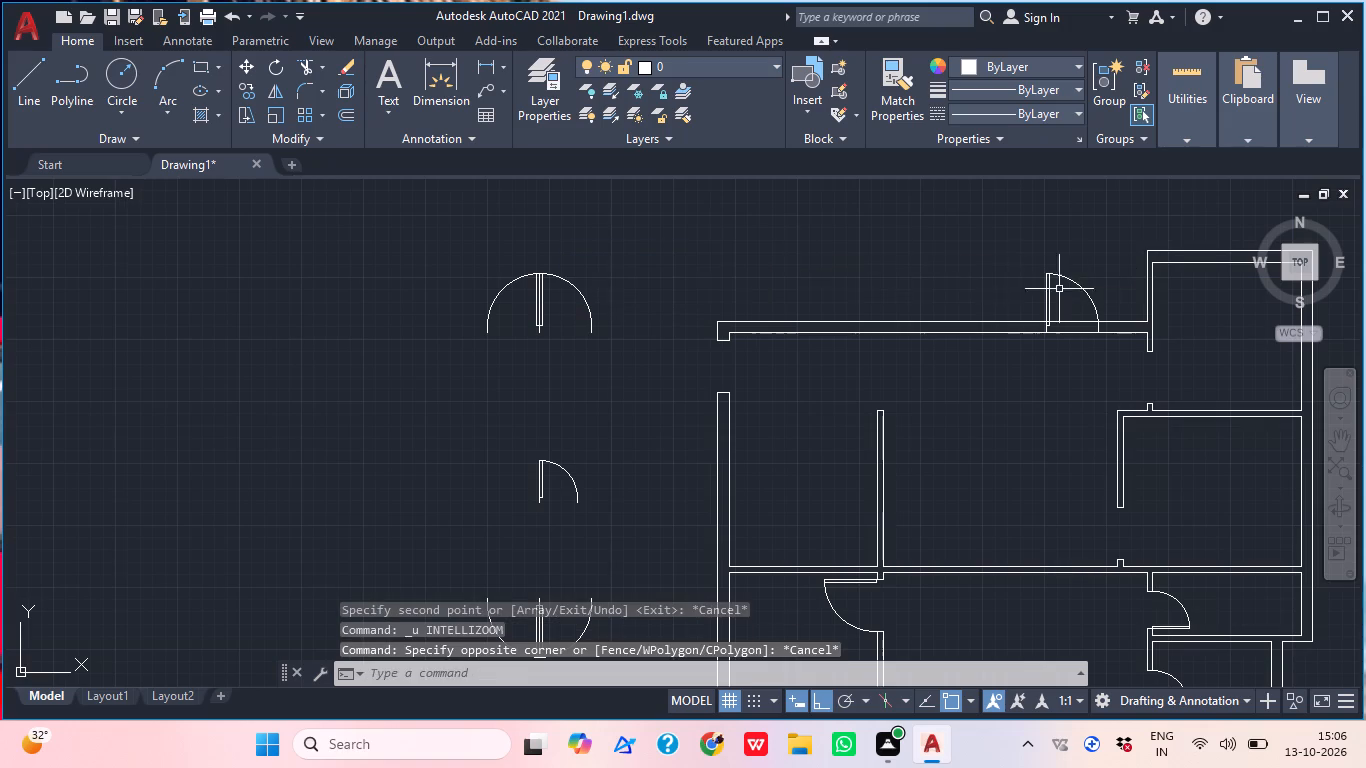
# Rotate the copied door on the top wall to 270° about its hinge end.
pyautogui.moveTo(1092, 300); pyautogui.dragTo(1052, 300)
pyautogui.write('ro')
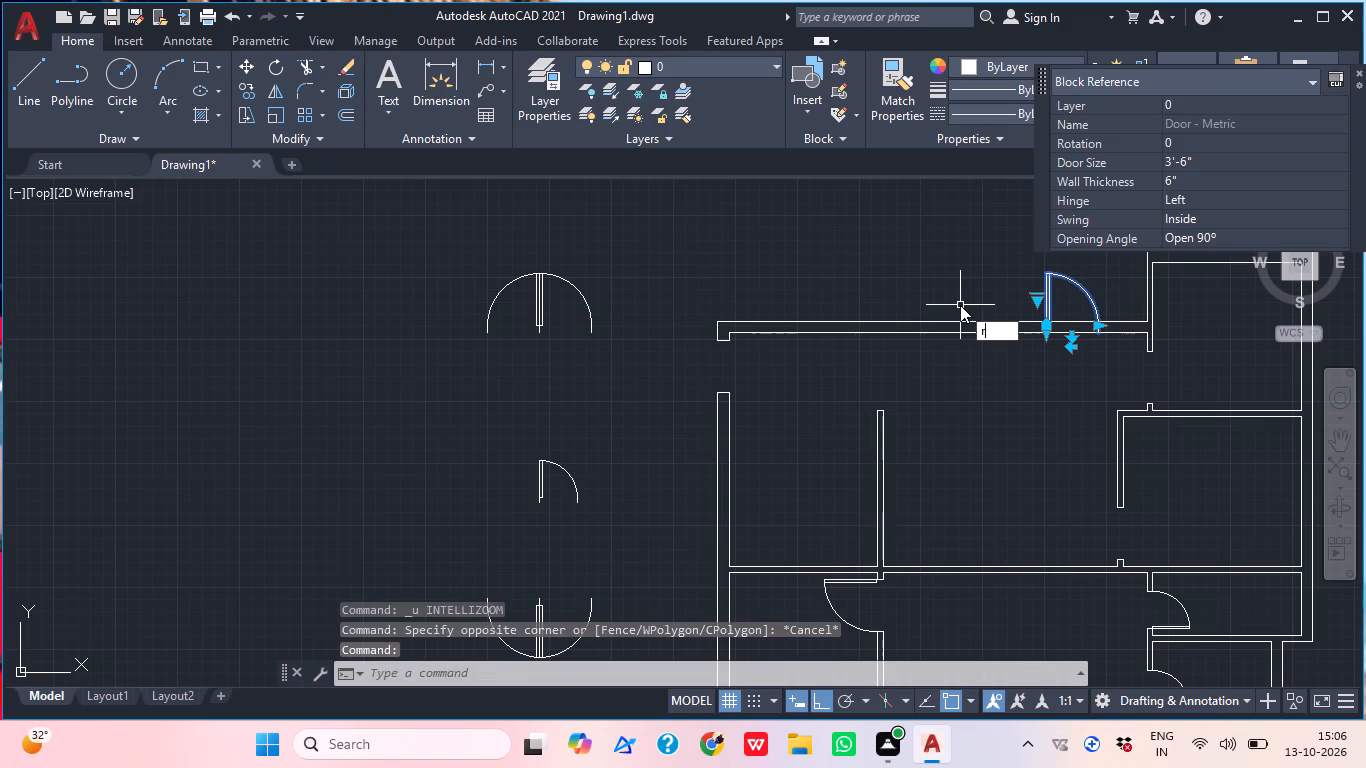
pyautogui.press('space')
pyautogui.scroll(2, 1073, 362)
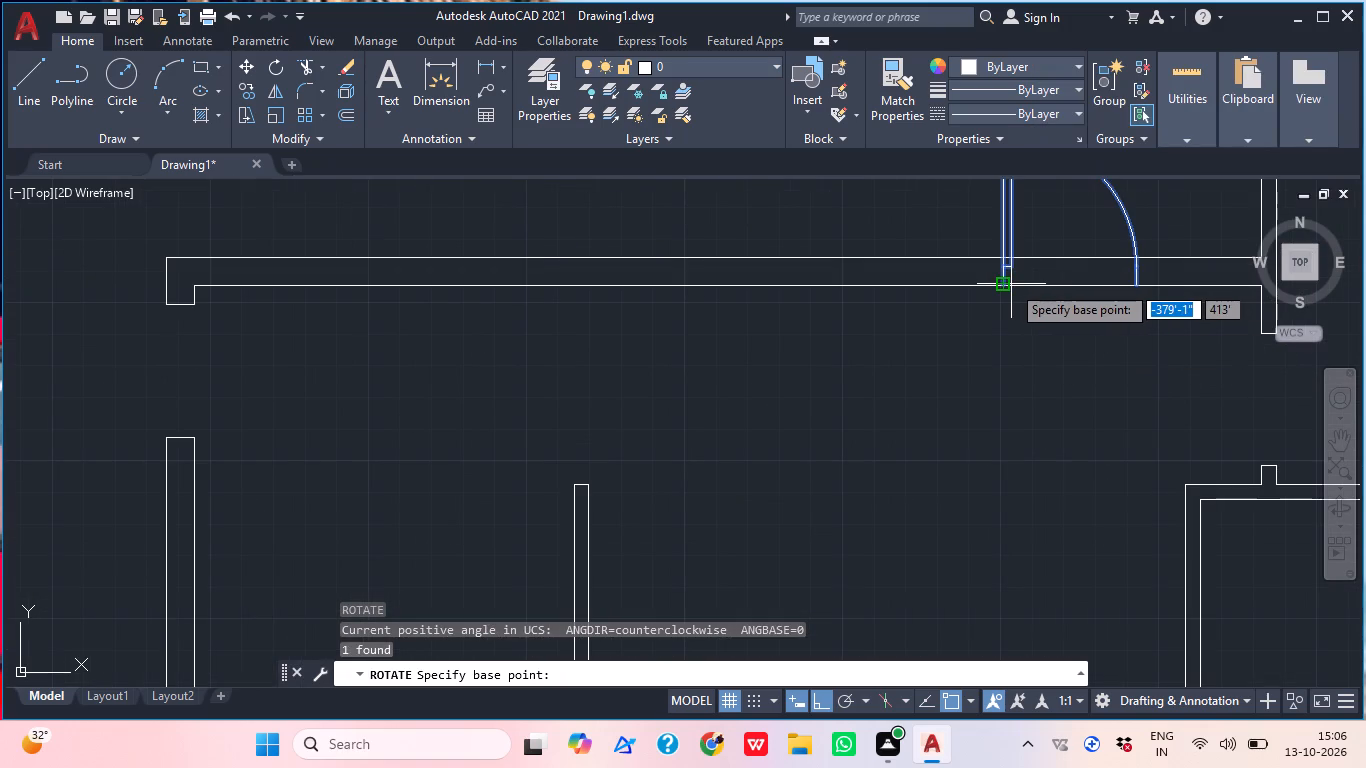
pyautogui.click(1011, 284)
pyautogui.scroll(-2, 1011, 284)
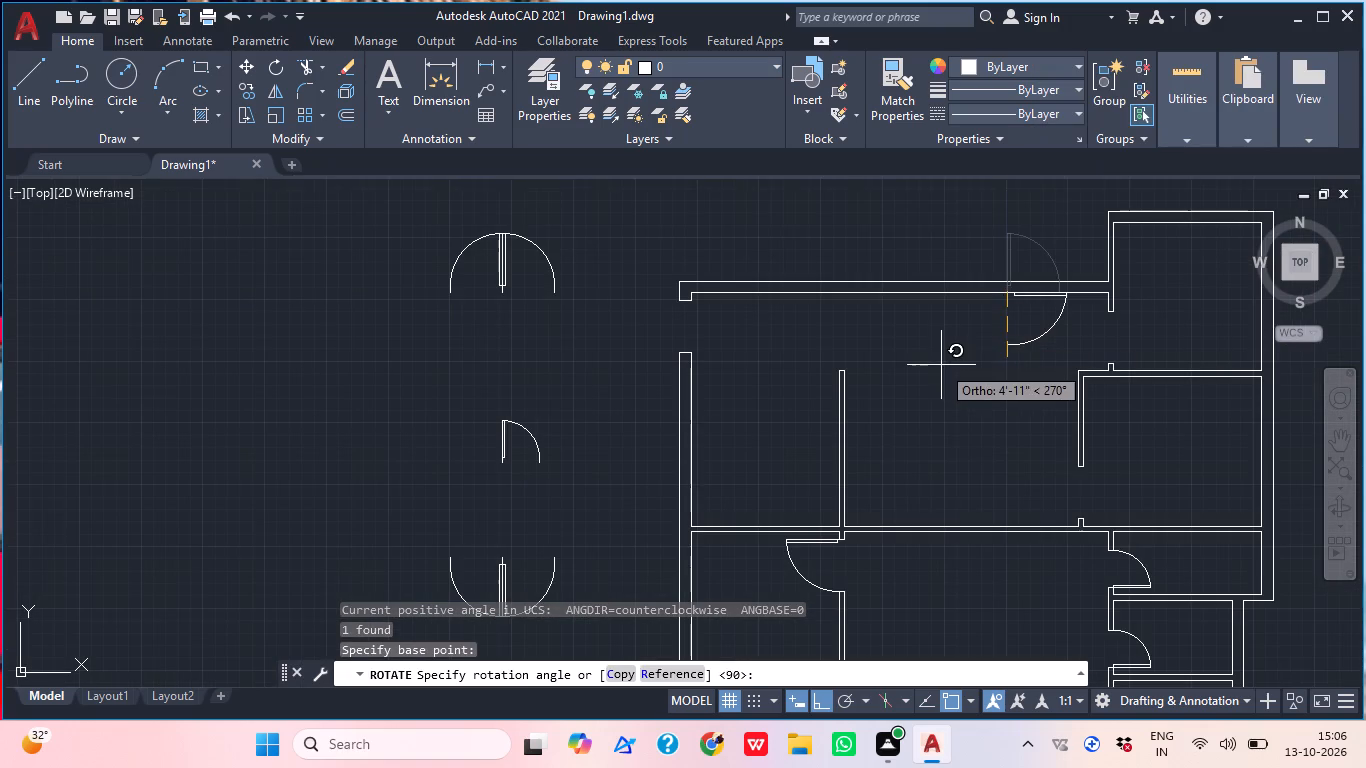
pyautogui.click(939, 365)
# Move the rotated door by its hinge end about 11' straight down, beside the opening in the upper right room's partition.
pyautogui.click(1028, 386)
pyautogui.click(1010, 332)
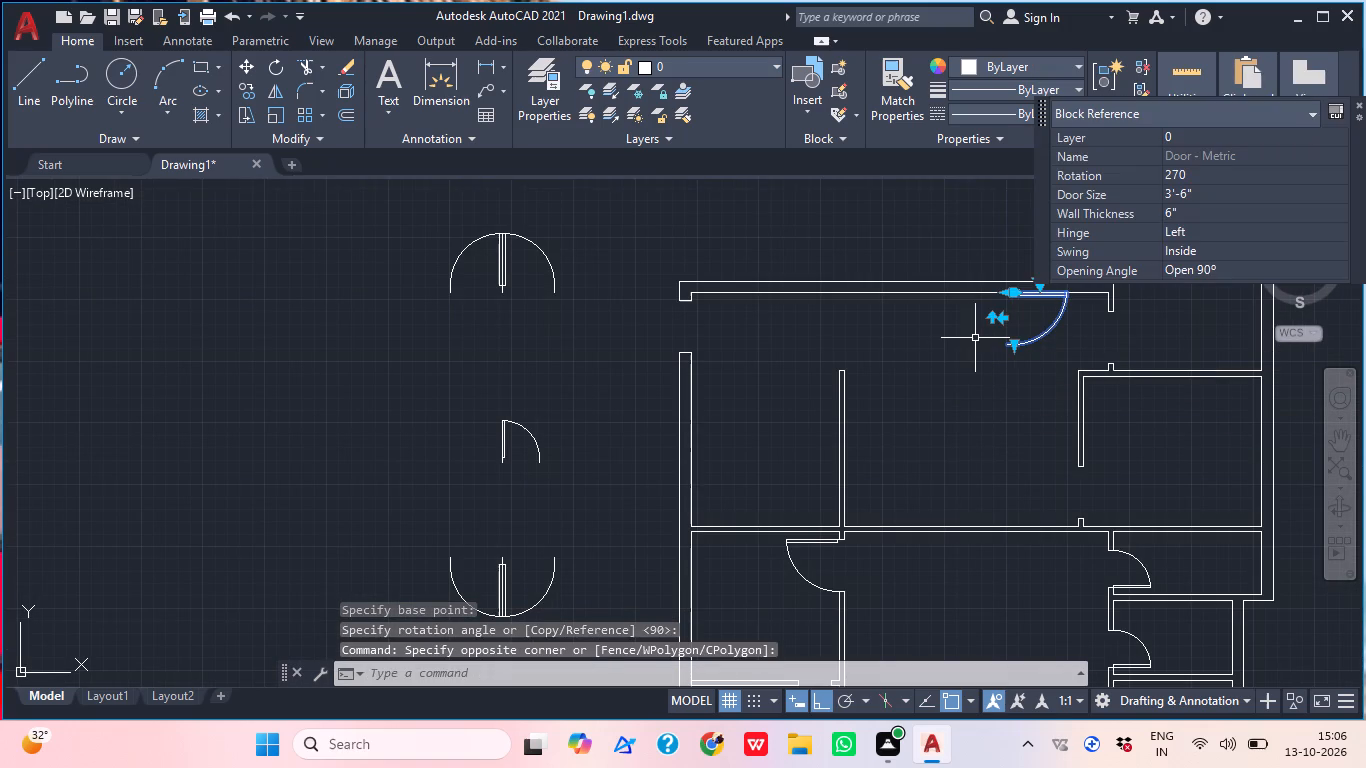
pyautogui.write('m')
pyautogui.press('space')
pyautogui.scroll(2, 940, 253)
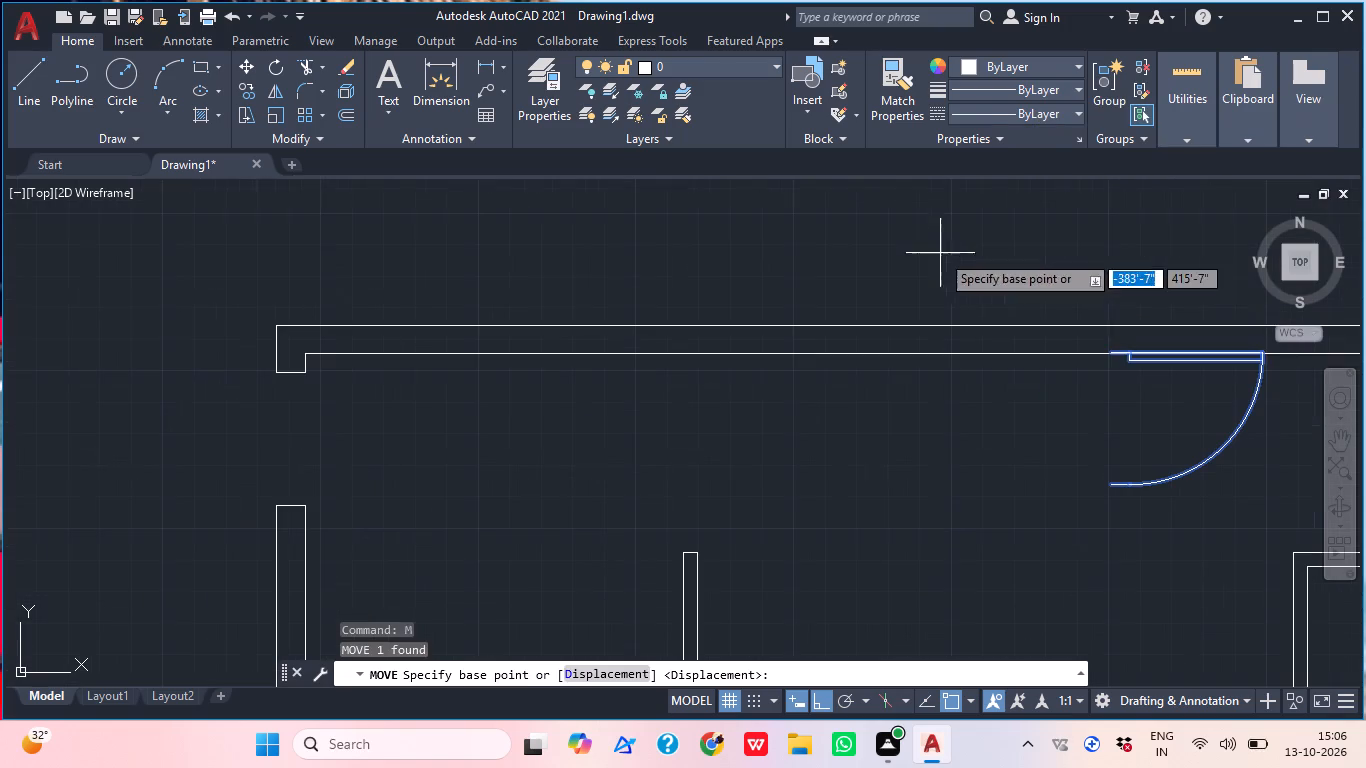
pyautogui.click(1112, 348)
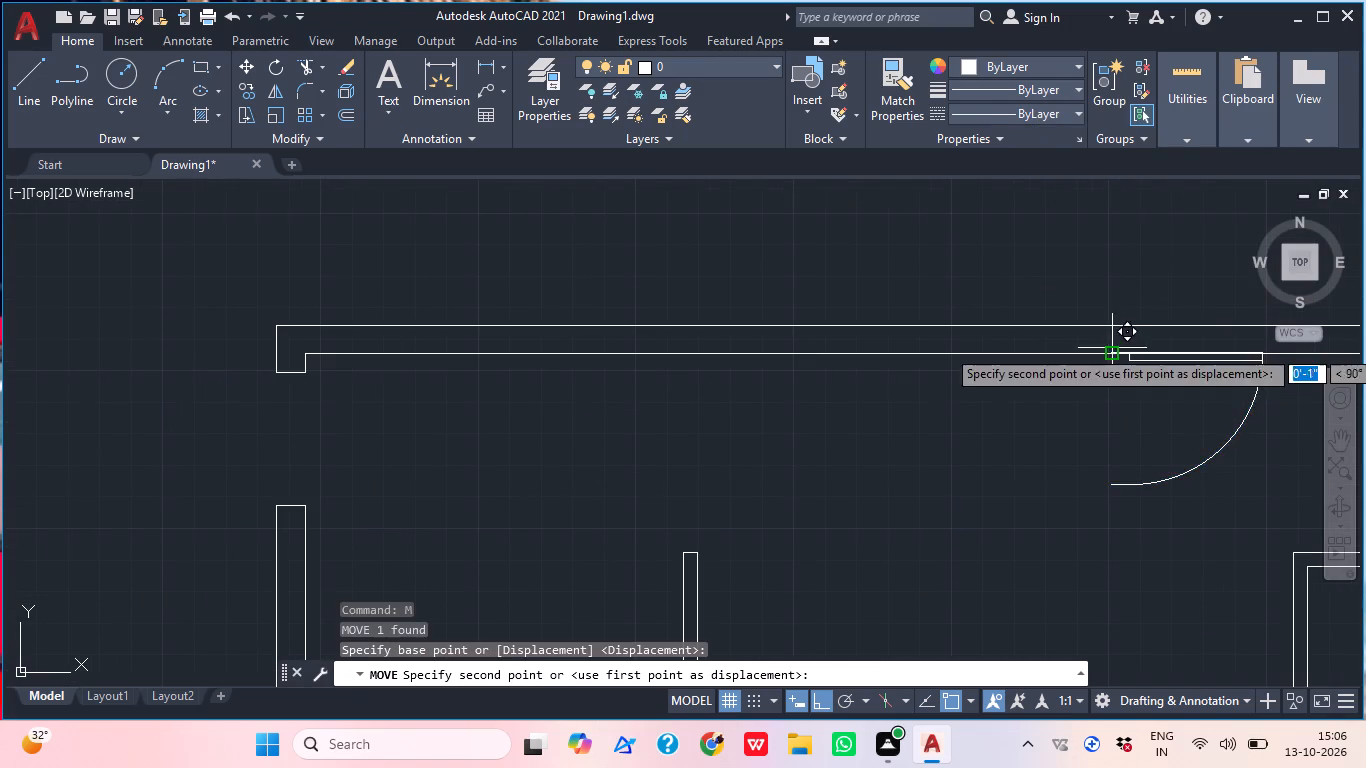
pyautogui.scroll(-2, 1052, 328)
pyautogui.moveTo(903, 377); pyautogui.dragTo(864, 239, button='middle')
pyautogui.scroll(-4, 977, 232)
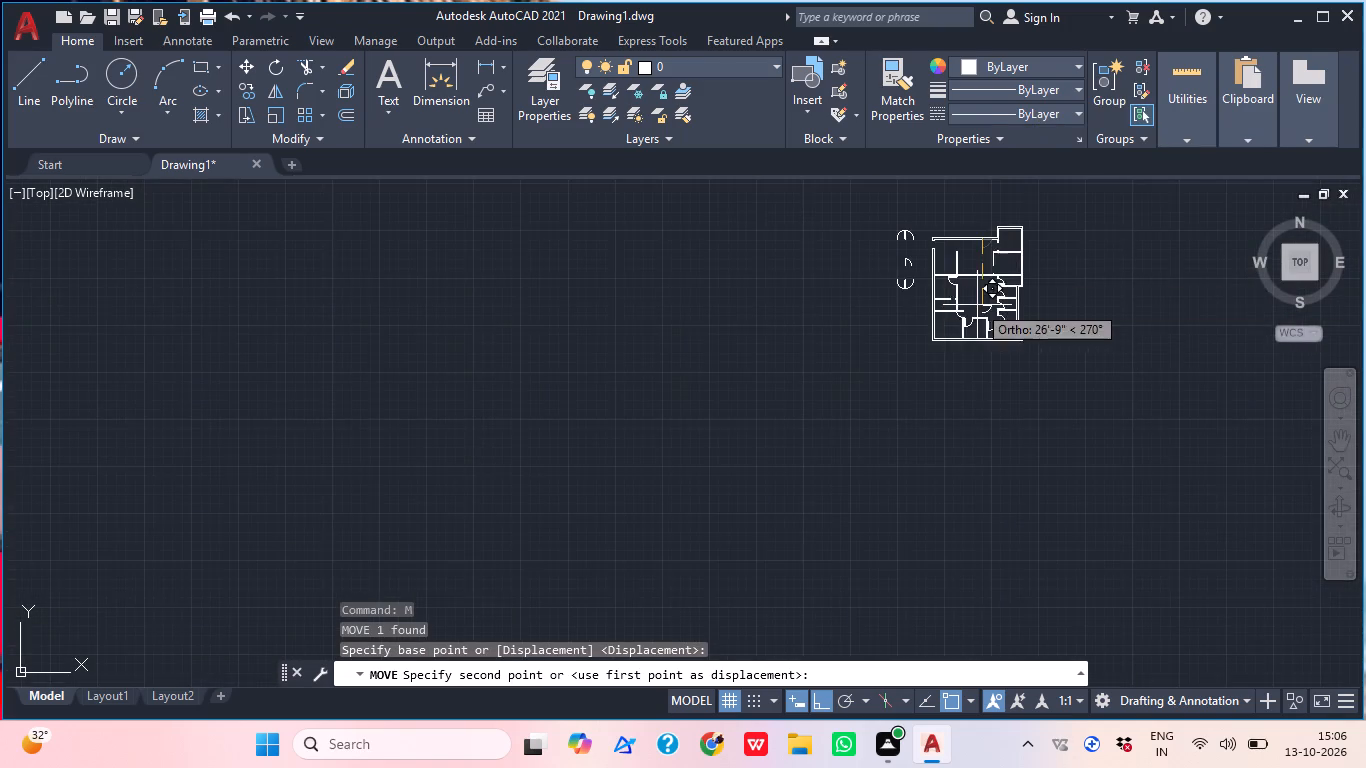
pyautogui.scroll(3, 994, 299)
pyautogui.middleClick(989, 401)
pyautogui.scroll(2, 989, 401)
pyautogui.moveTo(1038, 324); pyautogui.dragTo(1021, 362, button='middle')
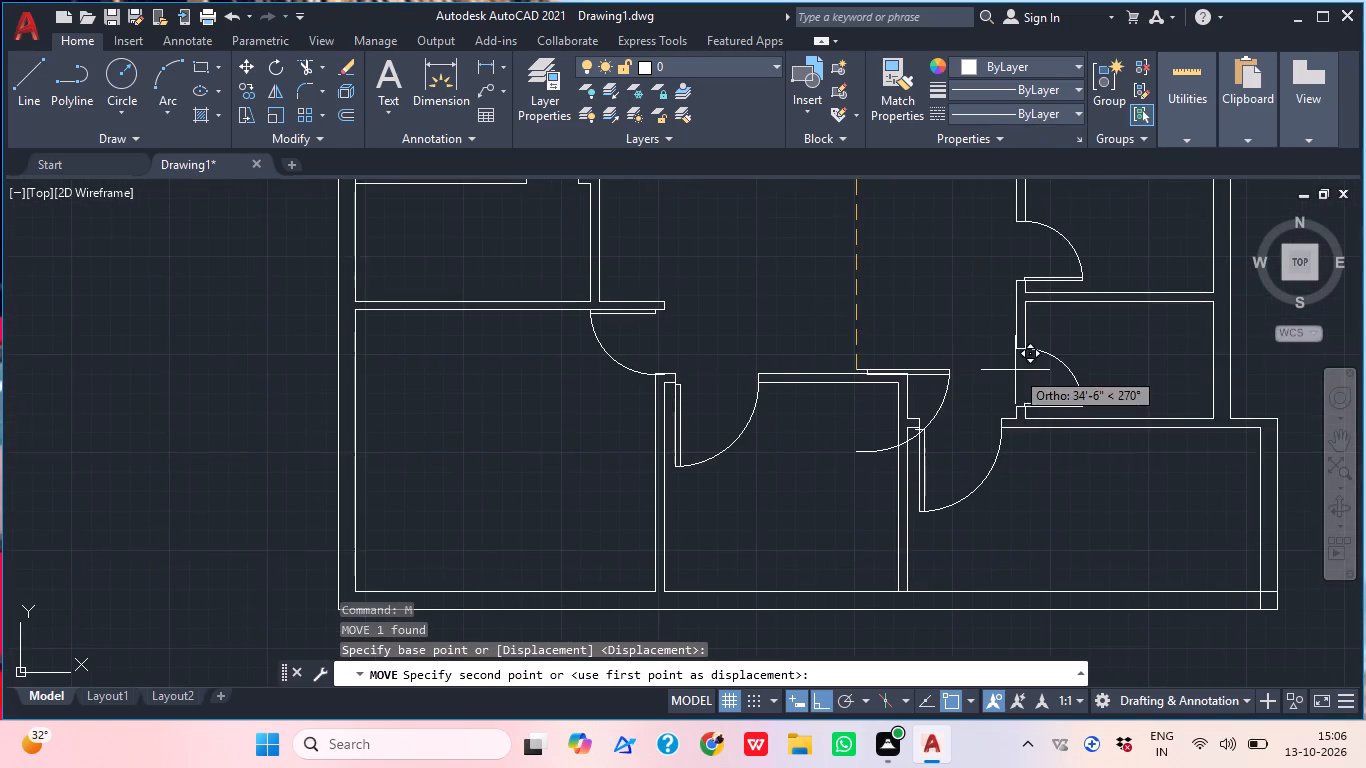
pyautogui.scroll(-2, 1015, 370)
pyautogui.moveTo(1033, 308); pyautogui.dragTo(964, 399, button='middle')
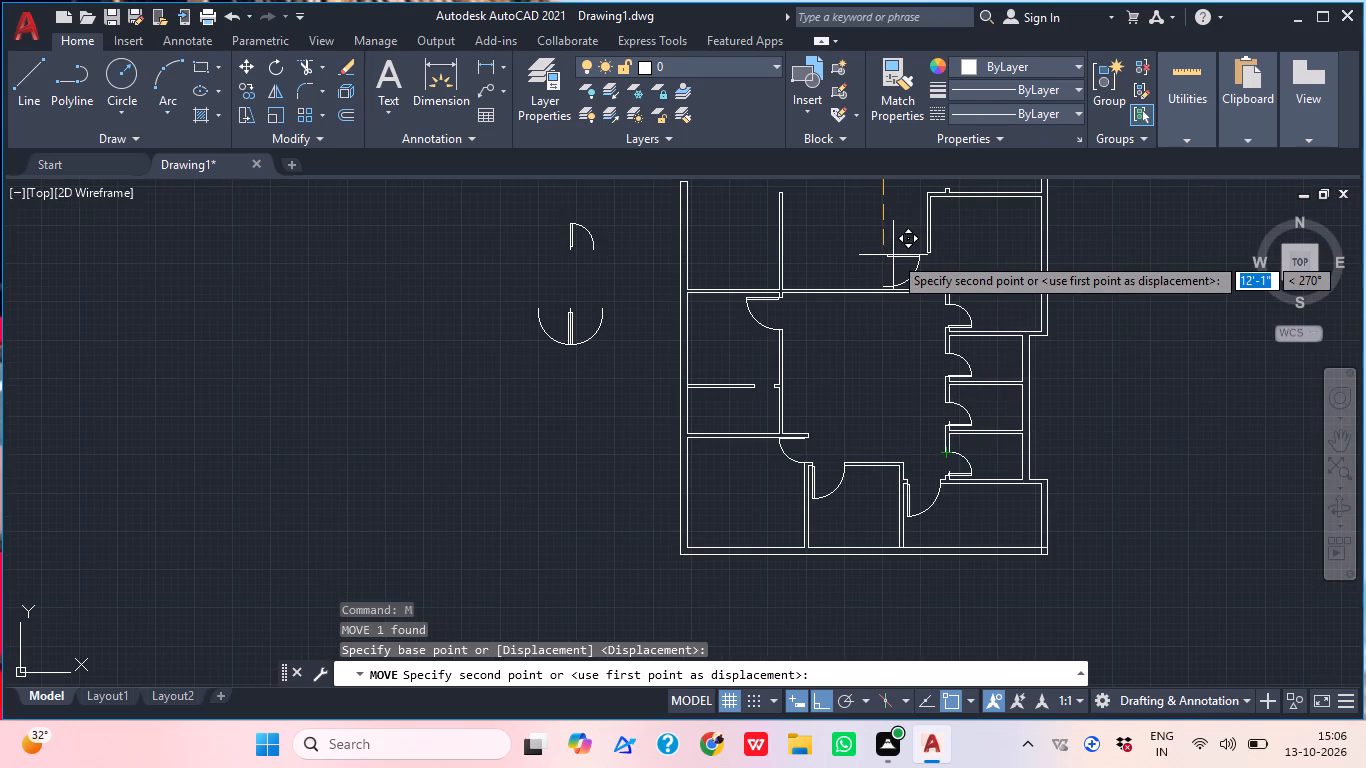
pyautogui.scroll(2, 893, 251)
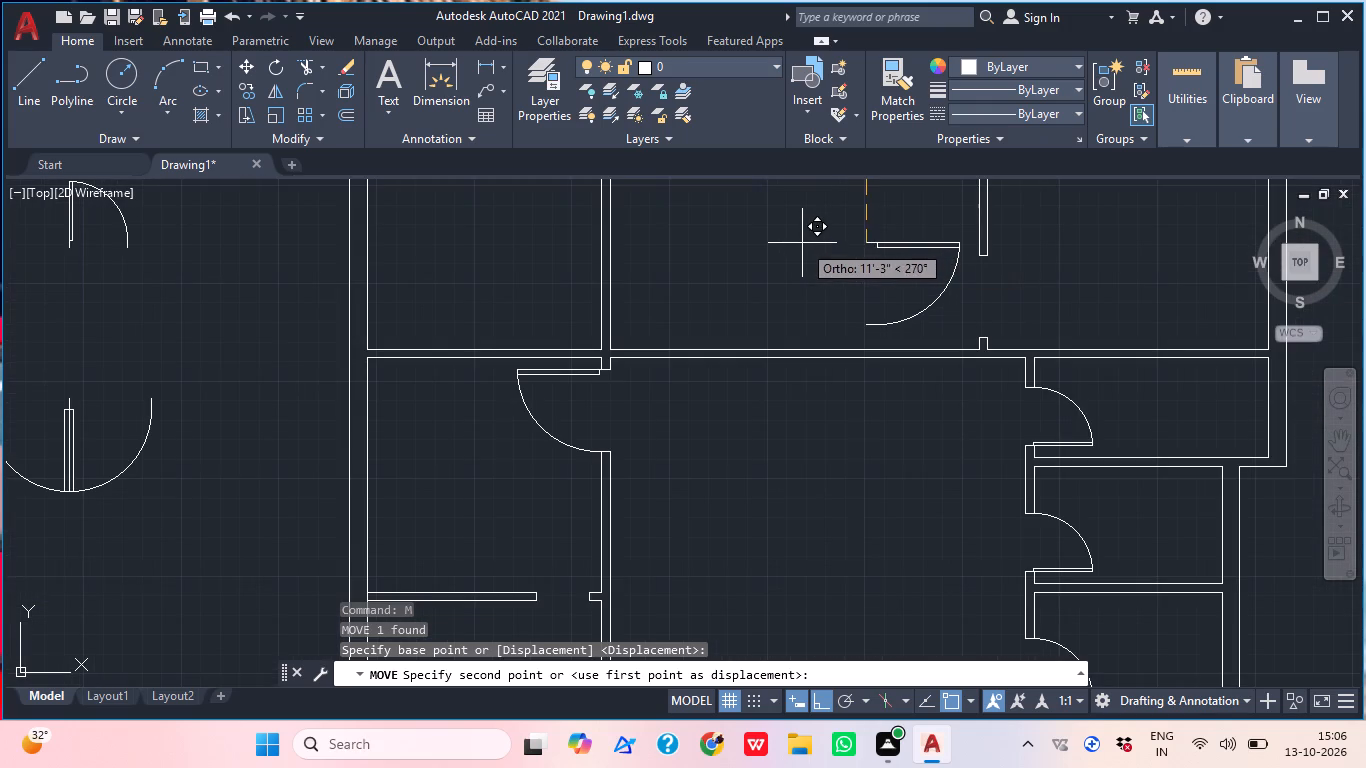
pyautogui.click(743, 239)
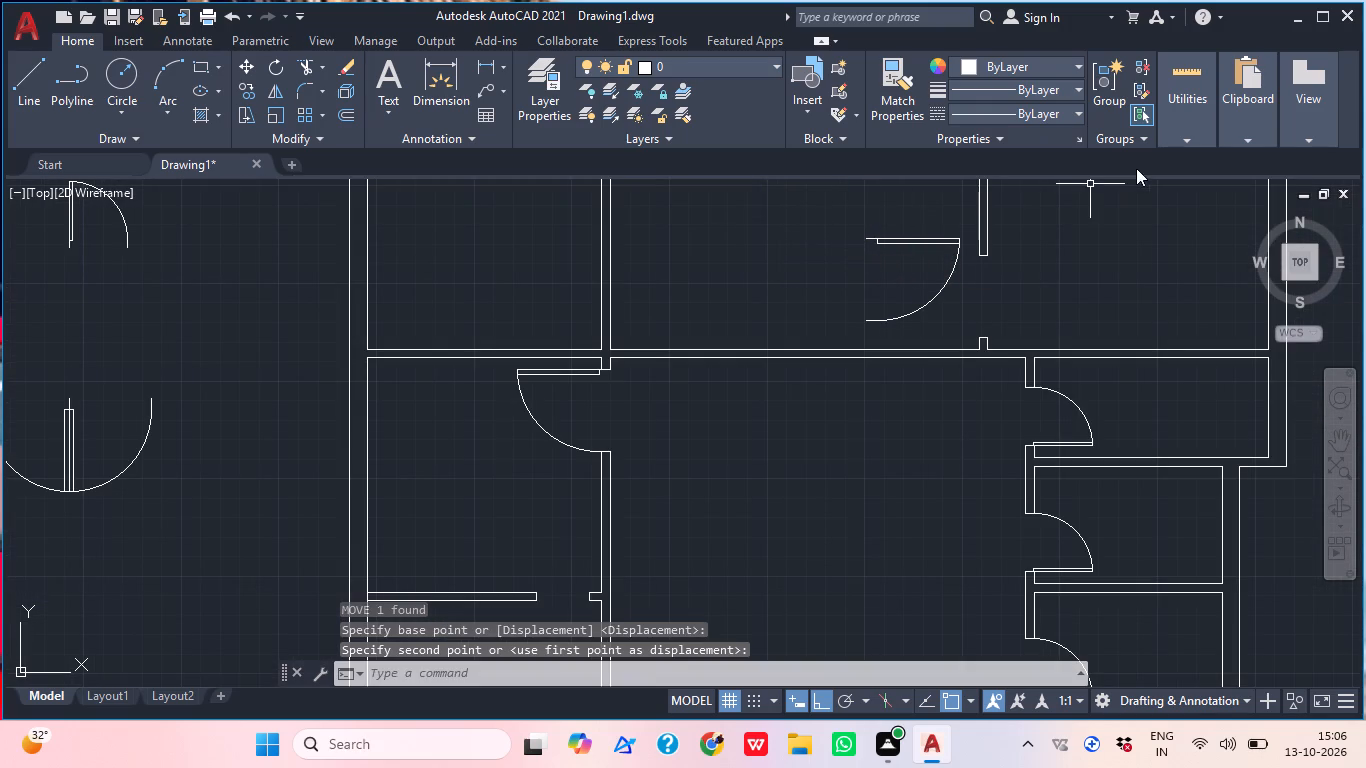
# Mirror the moved door across a horizontal line through its hinge end, erasing the source door.
pyautogui.click(945, 260)
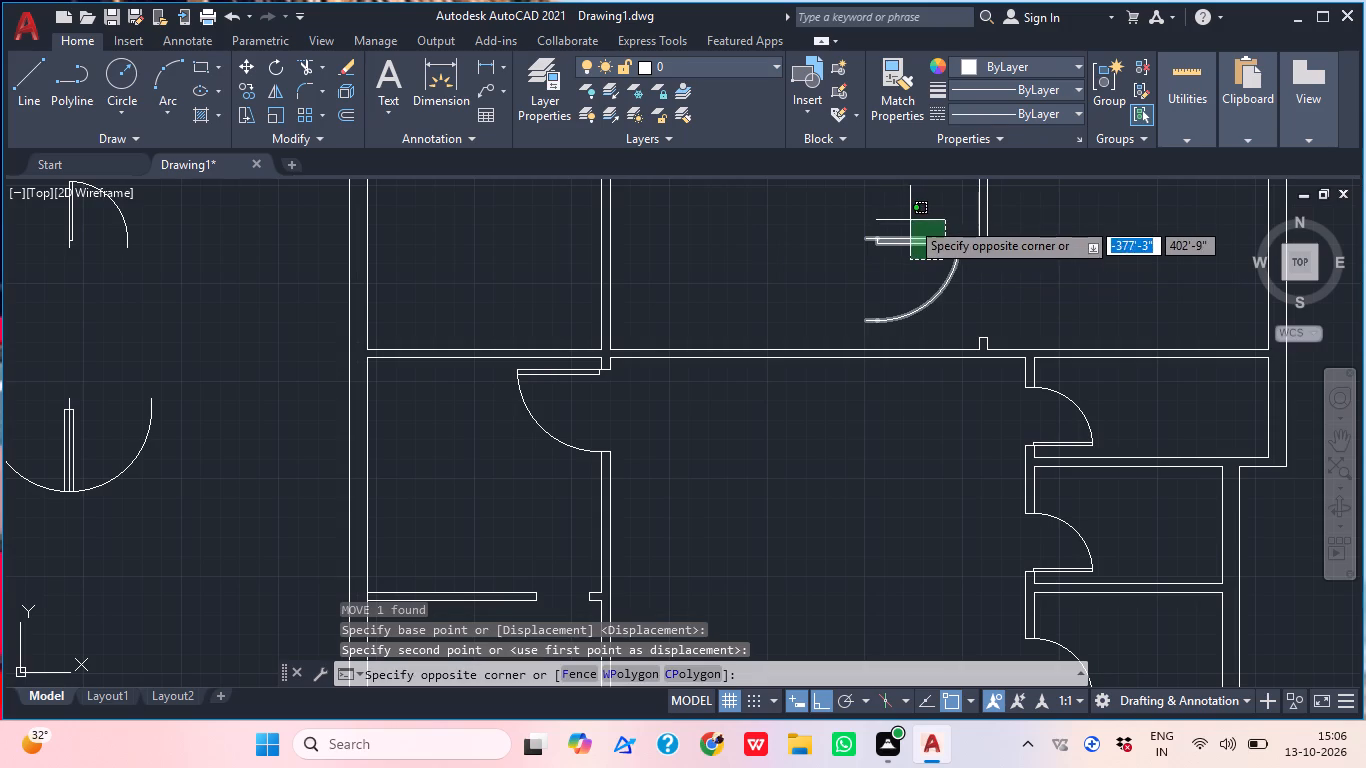
pyautogui.click(910, 220)
pyautogui.write('mi')
pyautogui.press('space')
pyautogui.moveTo(989, 195); pyautogui.dragTo(986, 220, button='middle')
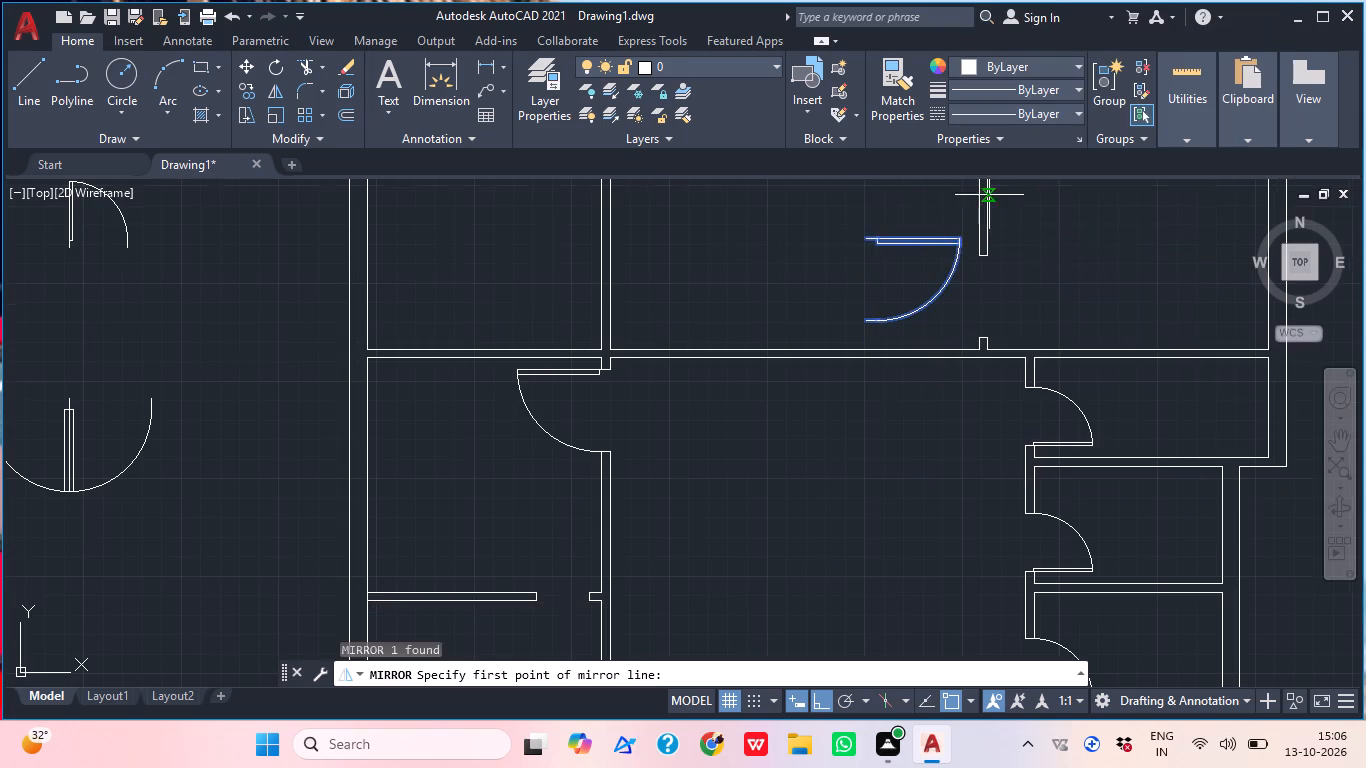
pyautogui.moveTo(986, 220); pyautogui.dragTo(947, 384, button='middle')
pyautogui.scroll(1, 950, 348)
pyautogui.scroll(2, 815, 414)
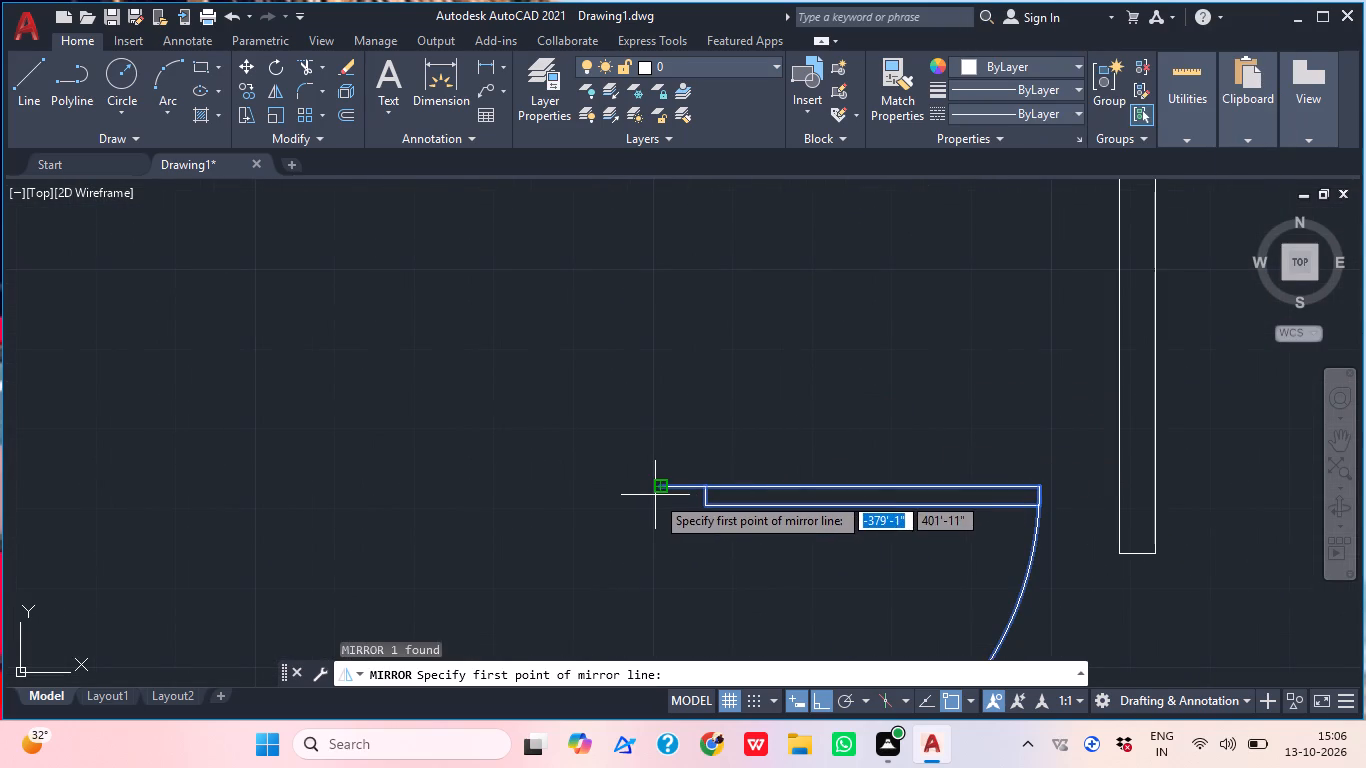
pyautogui.click(655, 495)
pyautogui.scroll(-2, 782, 212)
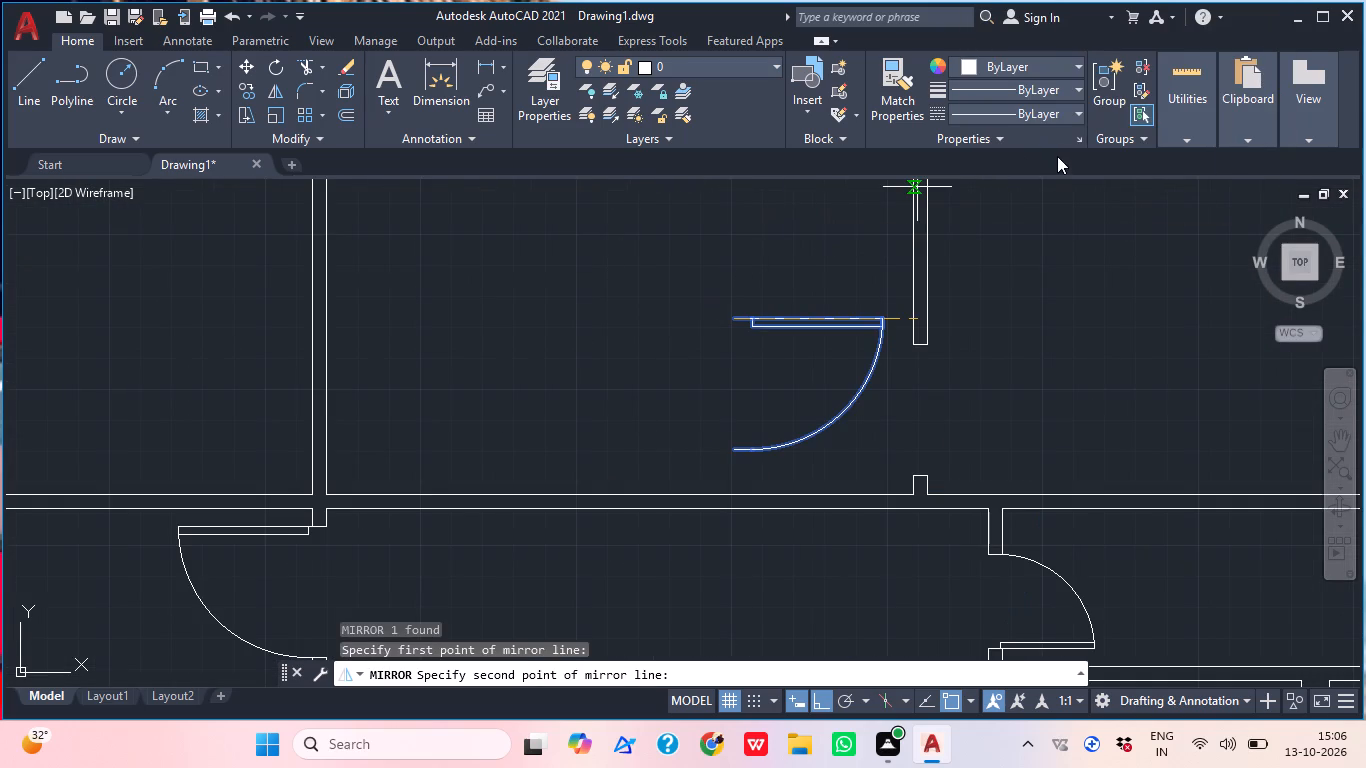
pyautogui.click(1057, 156)
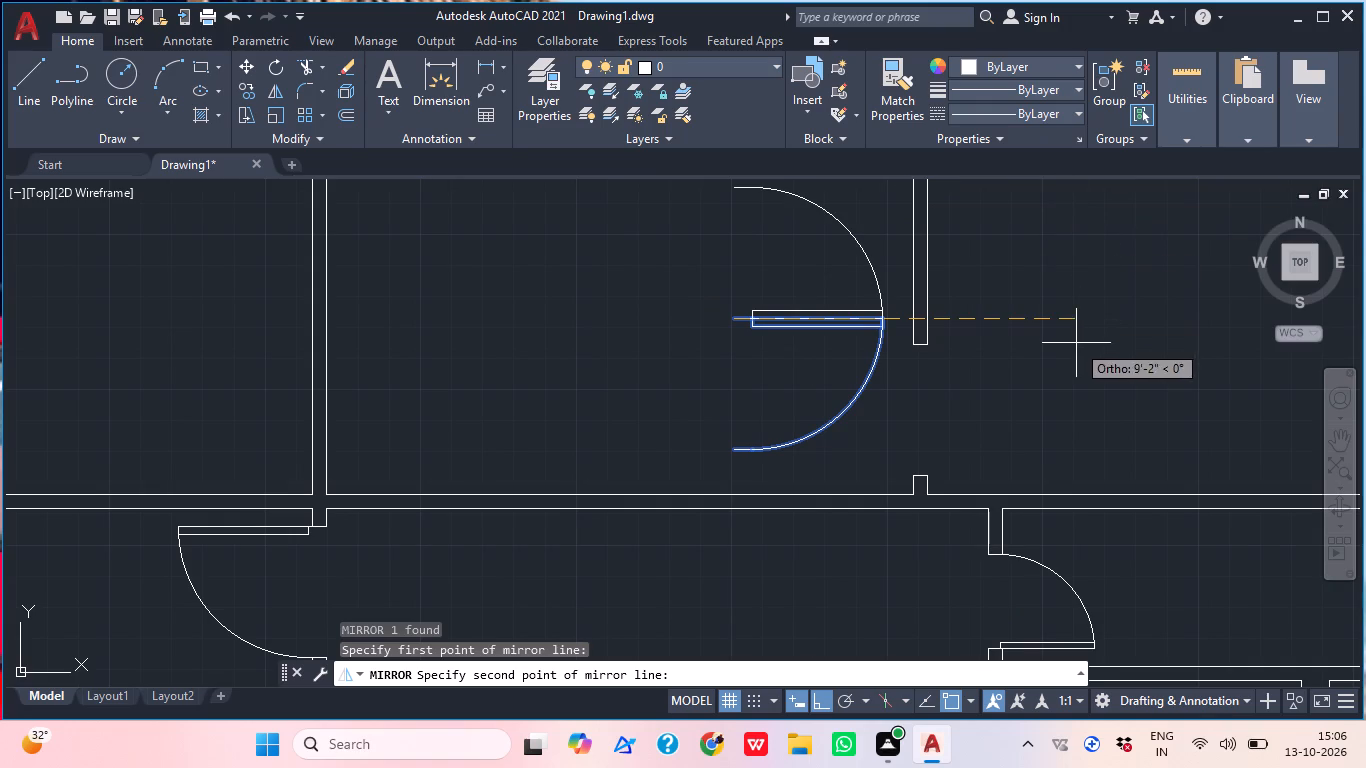
pyautogui.click(1076, 343)
pyautogui.moveTo(1096, 388); pyautogui.dragTo(1076, 343)
# Complete the door's mirroring across the horizontal line through its hinge end, erasing the source door.
pyautogui.click(893, 328)
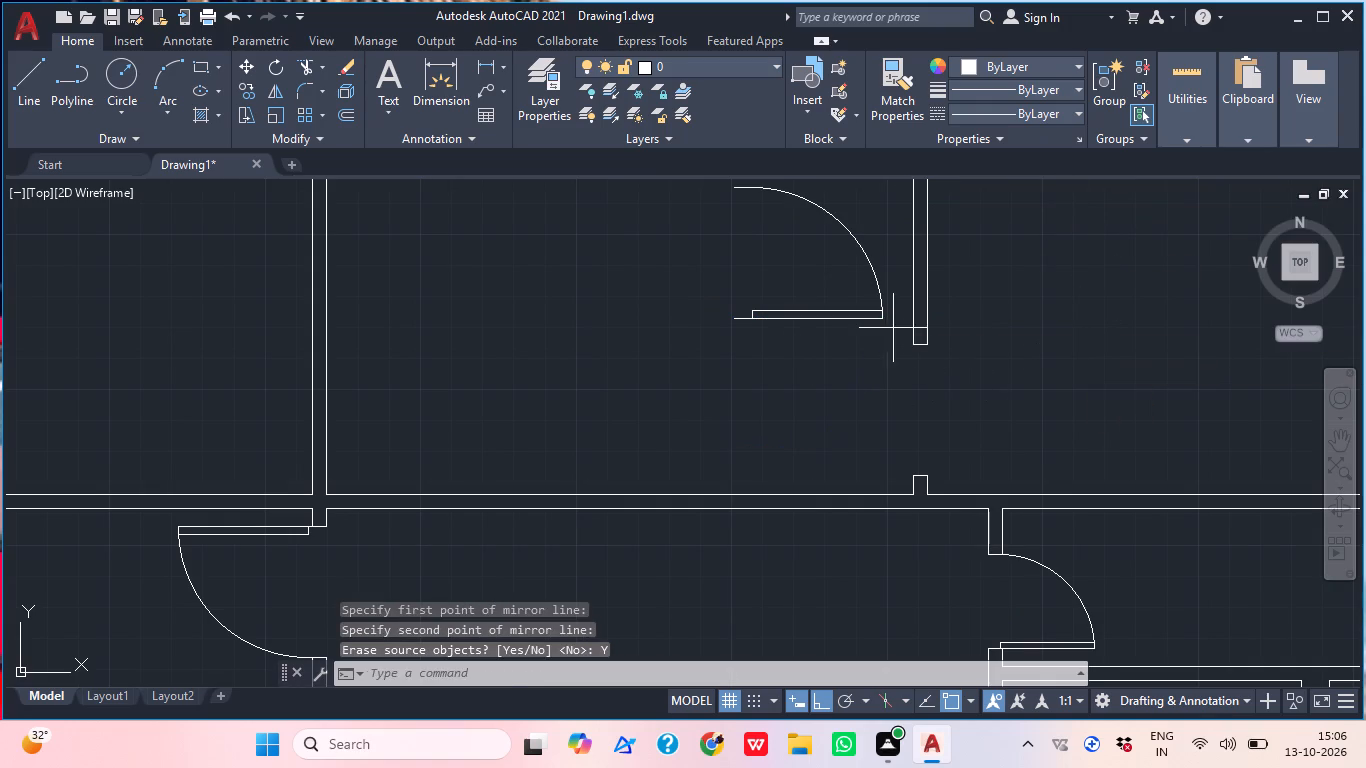
# Move the mirrored door by its hinge end about 6'-5" onto the lower jamb corner of the upper right room's partition opening.
pyautogui.click(832, 281)
pyautogui.moveTo(867, 342); pyautogui.dragTo(716, 402, button='middle')
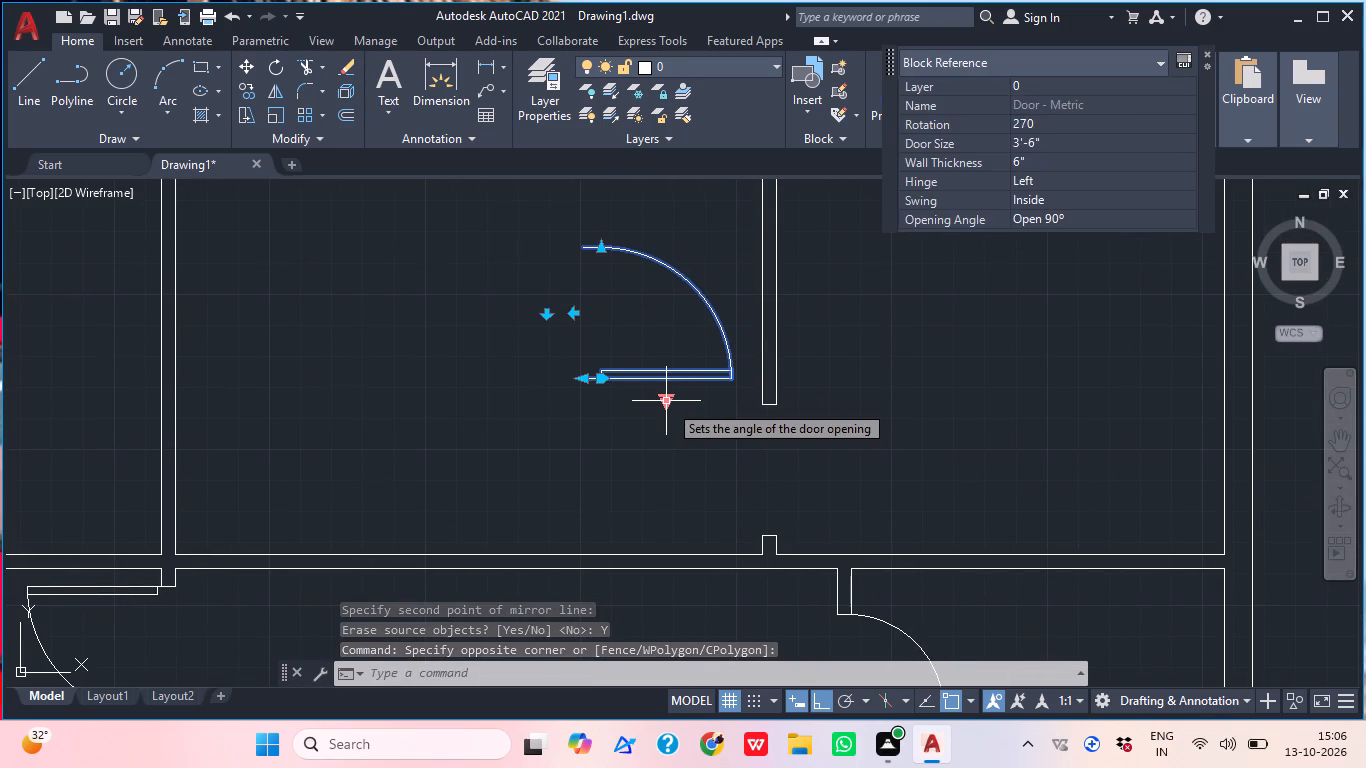
pyautogui.write('m')
pyautogui.press('space')
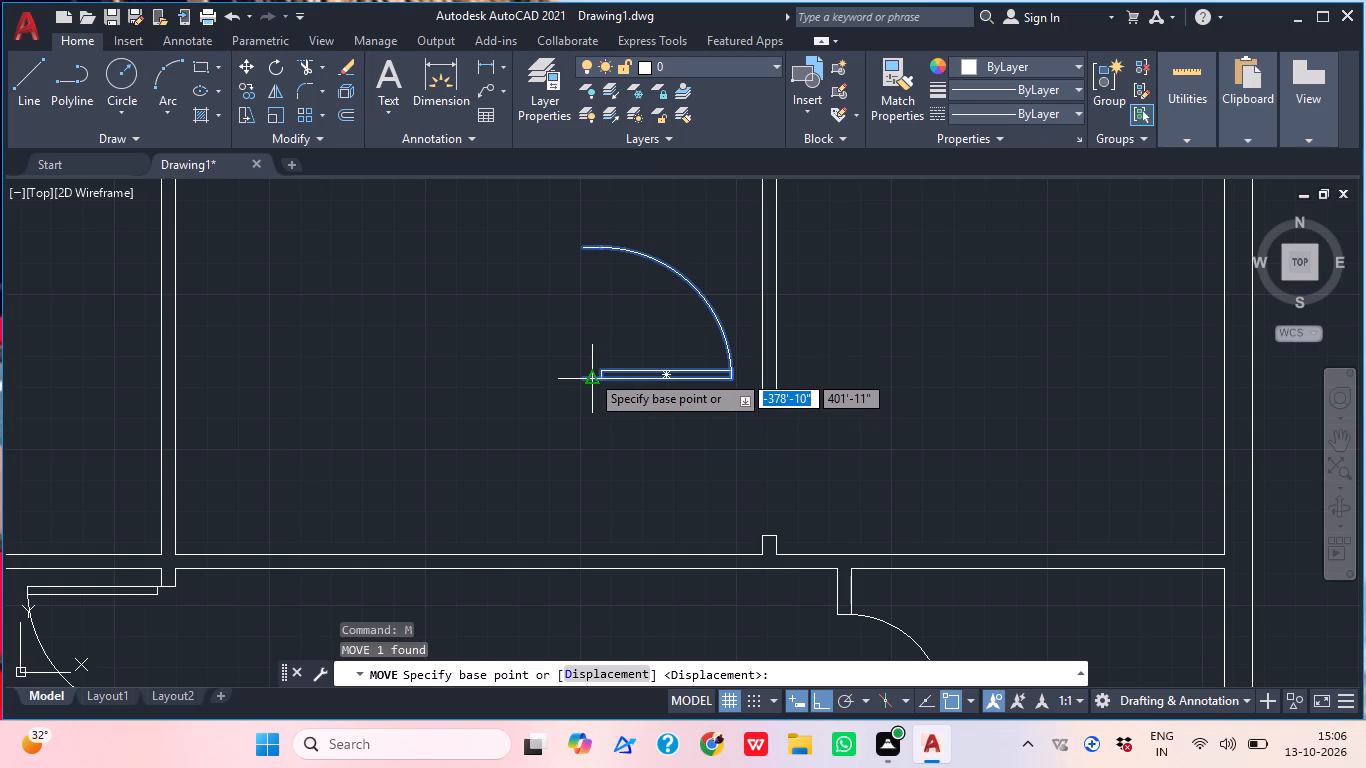
pyautogui.scroll(2, 694, 320)
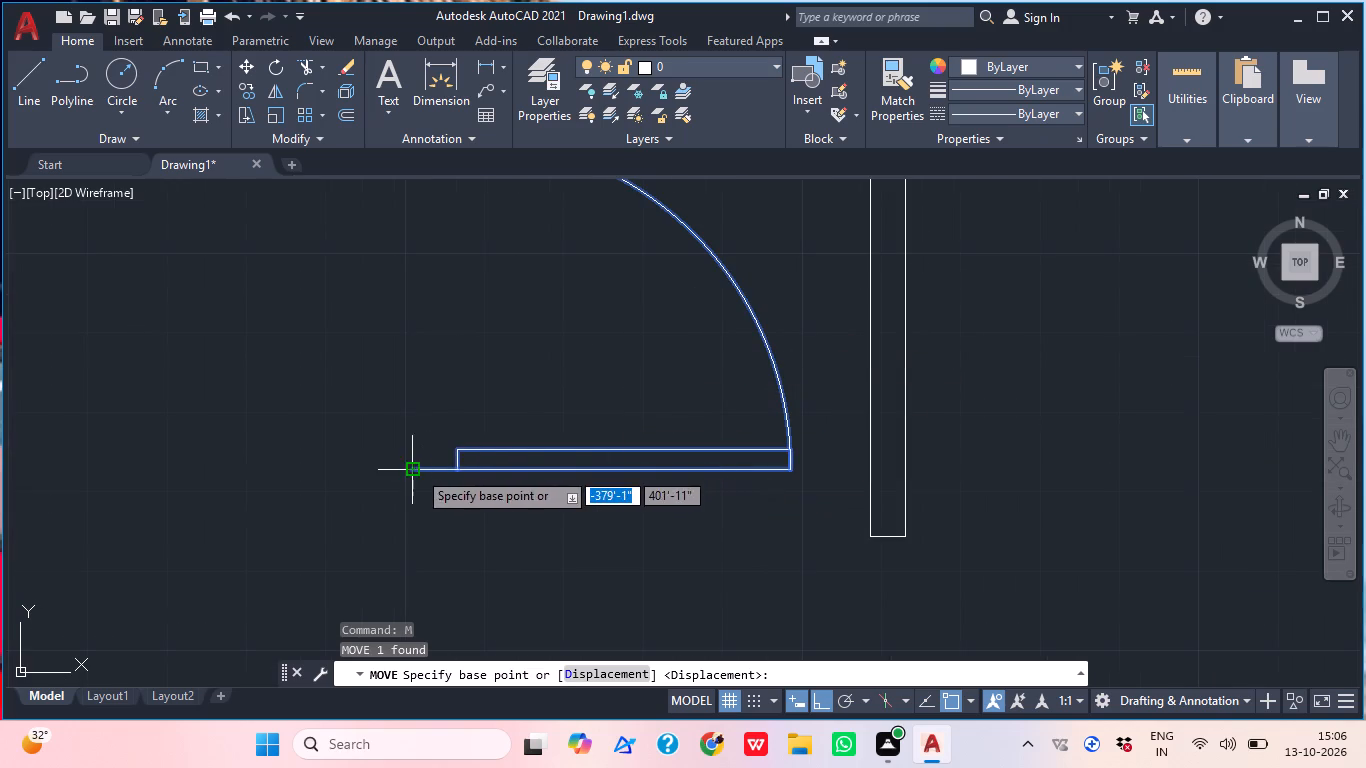
pyautogui.click(417, 470)
pyautogui.scroll(-3, 604, 331)
pyautogui.scroll(4, 672, 463)
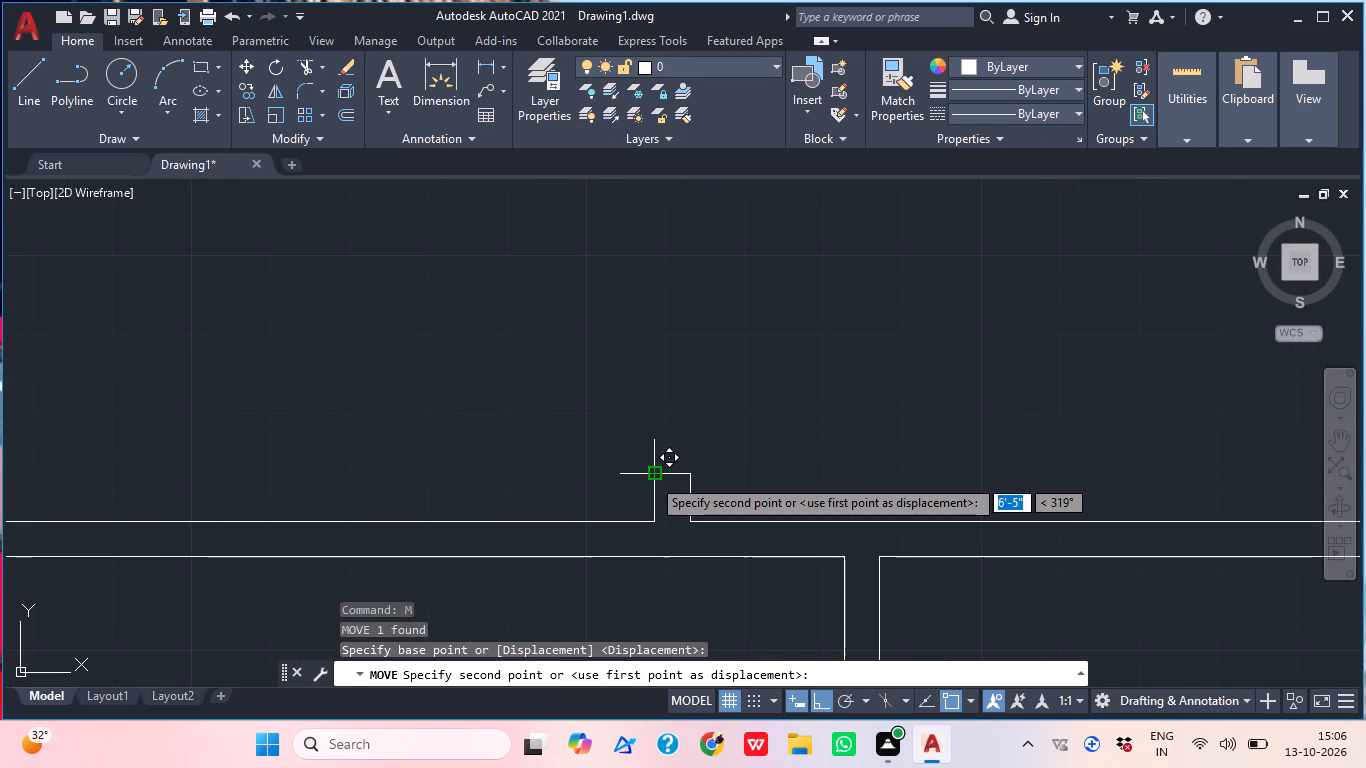
pyautogui.click(651, 477)
pyautogui.scroll(-2, 787, 337)
pyautogui.moveTo(813, 385); pyautogui.dragTo(782, 497, button='middle')
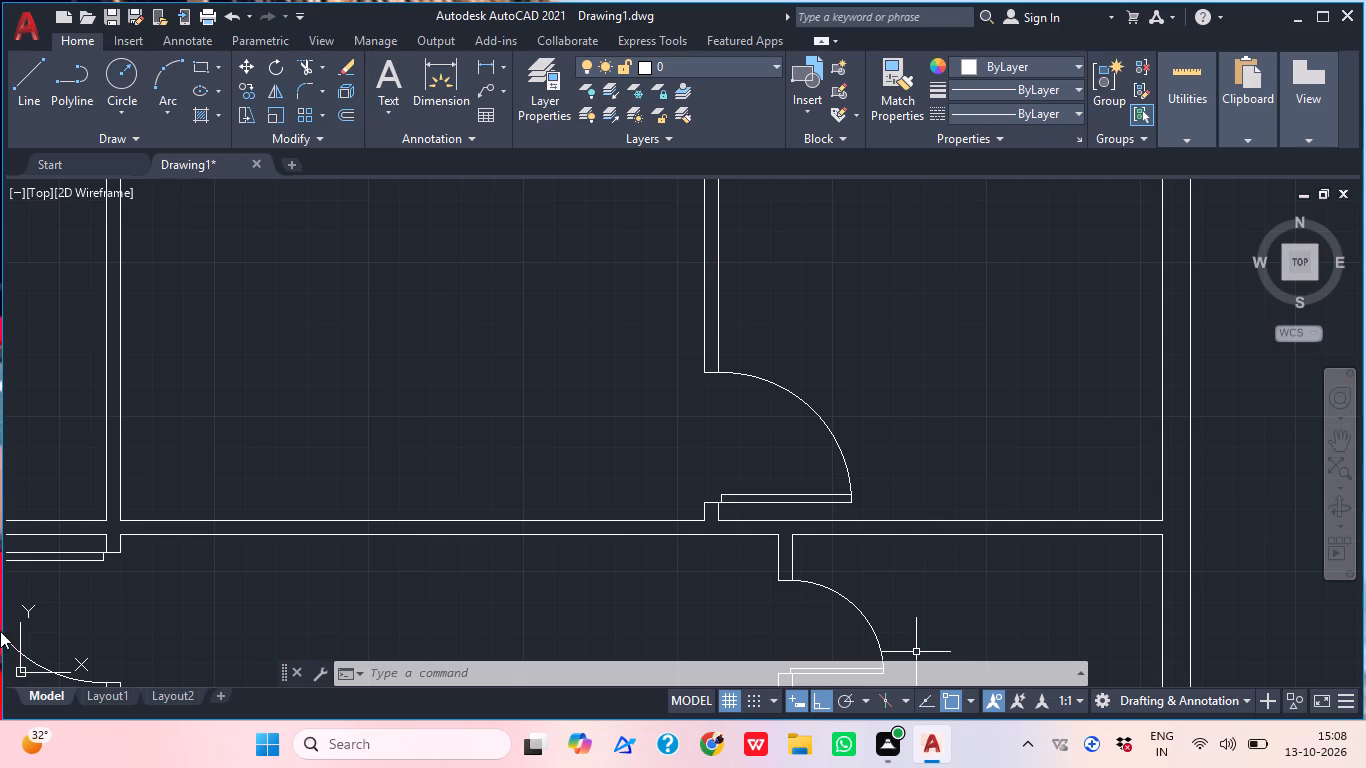
# Rotate the right-hand door of the topmost pair beside the plan to 270° about its hinge end.
pyautogui.middleClick(446, 455)
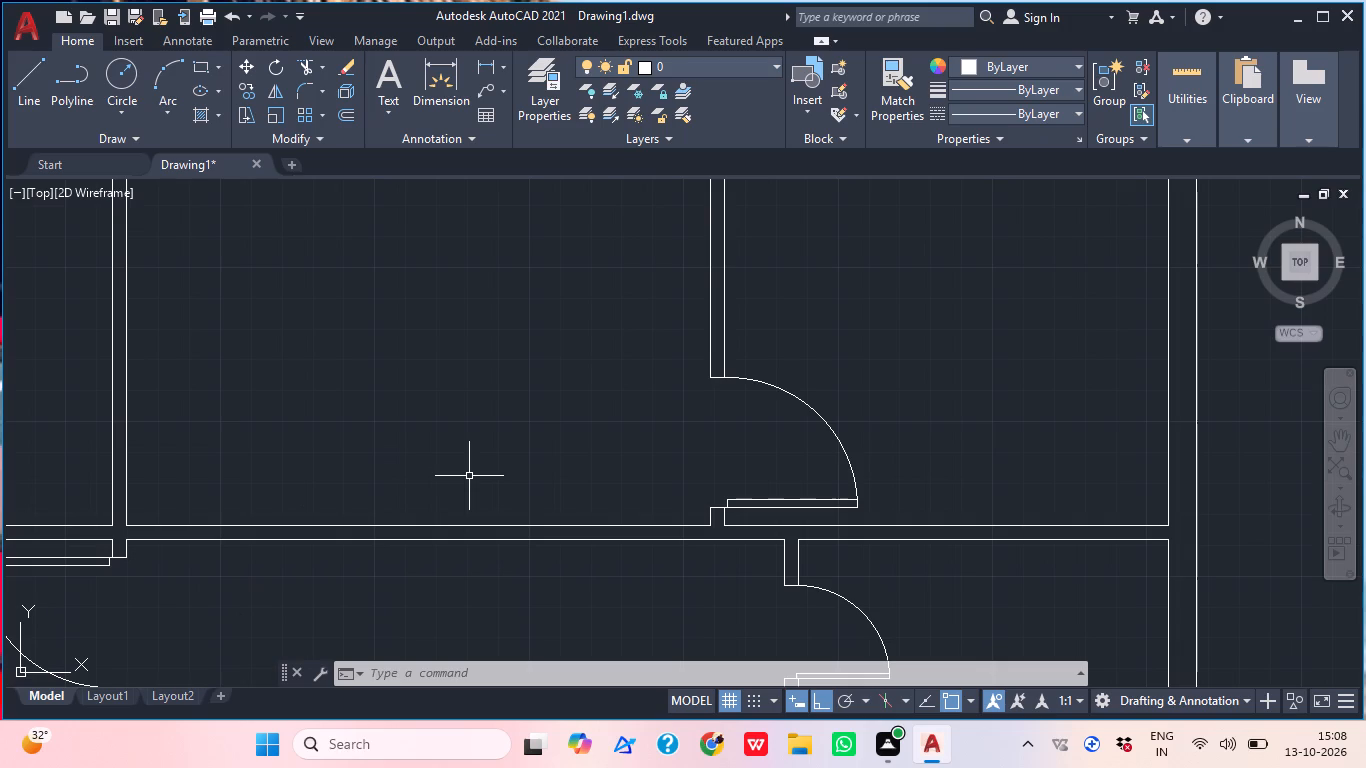
pyautogui.moveTo(555, 442); pyautogui.dragTo(543, 418, button='middle')
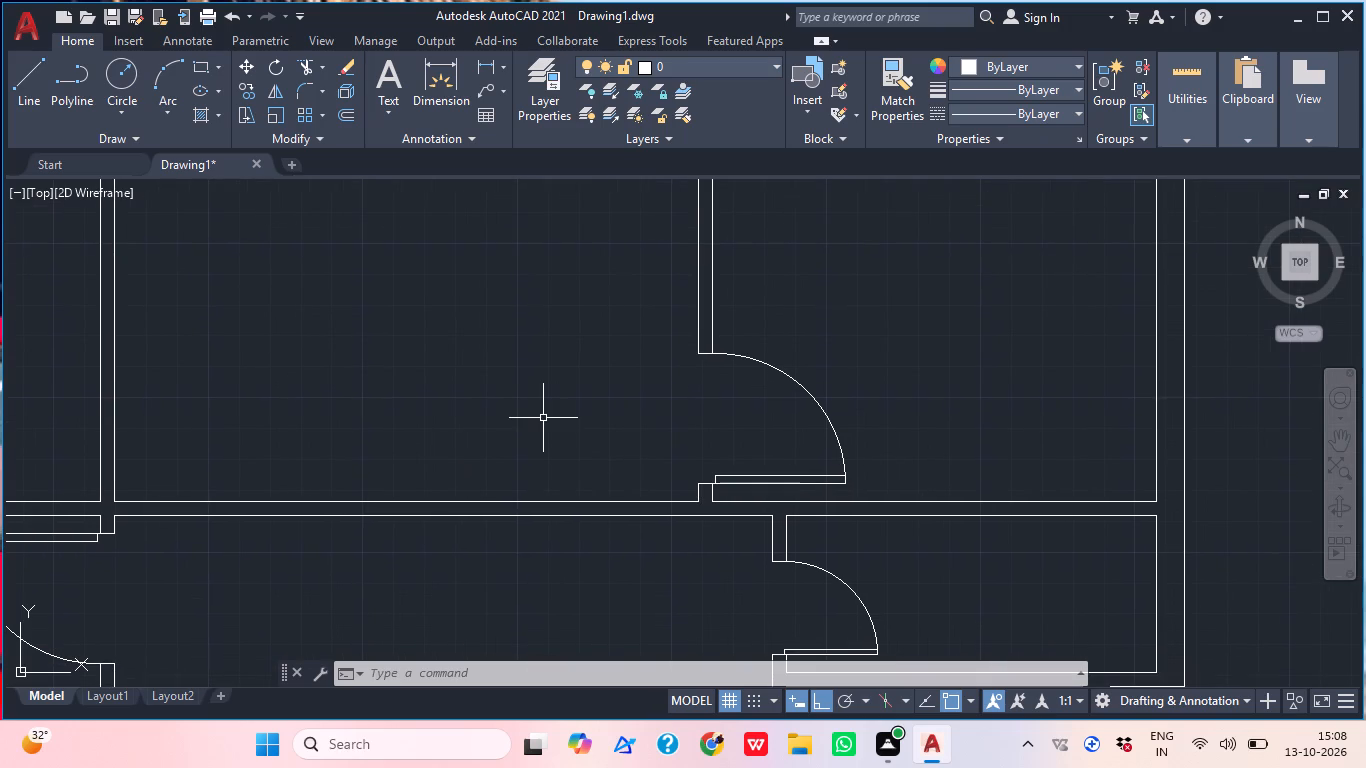
pyautogui.scroll(-2, 643, 363)
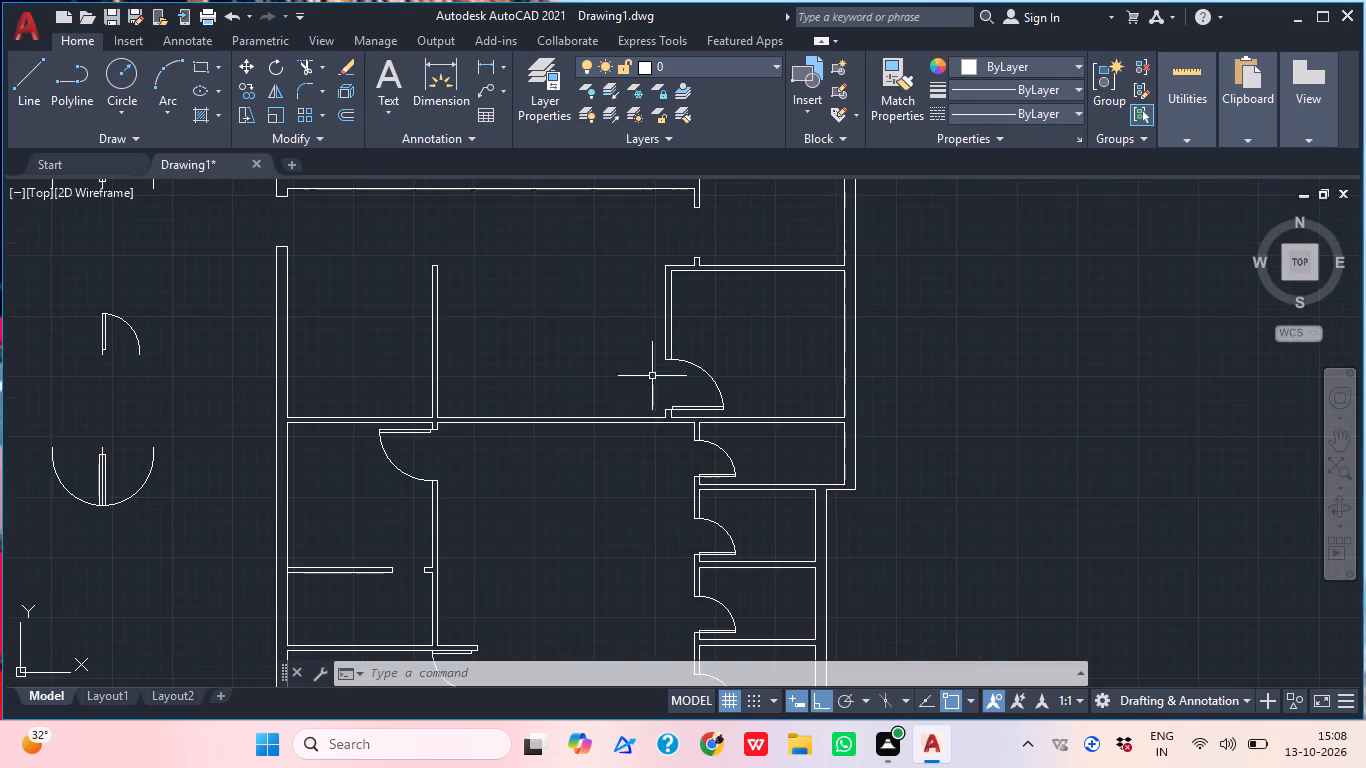
pyautogui.moveTo(631, 403); pyautogui.dragTo(599, 451, button='middle')
pyautogui.moveTo(459, 481); pyautogui.dragTo(571, 444, button='middle')
pyautogui.scroll(-1, 571, 444)
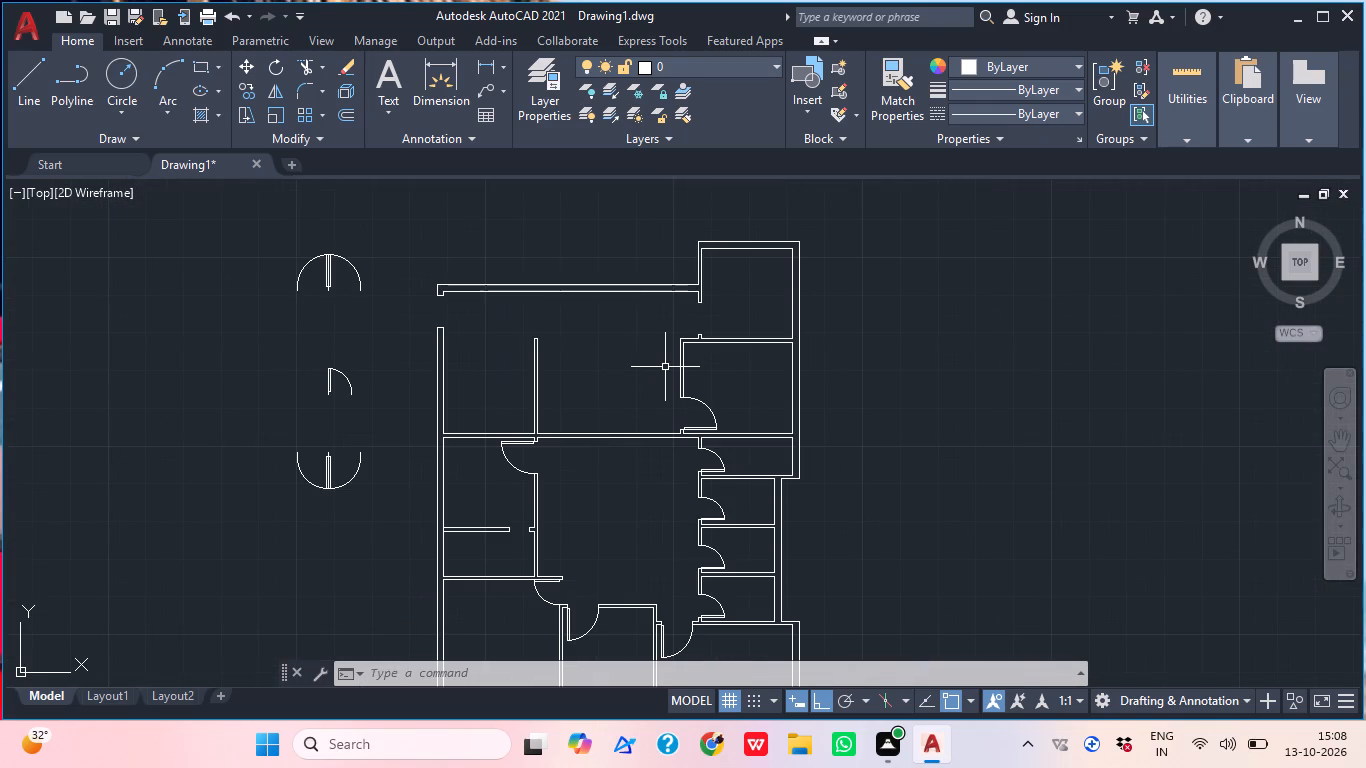
pyautogui.scroll(1, 331, 272)
pyautogui.click(359, 264)
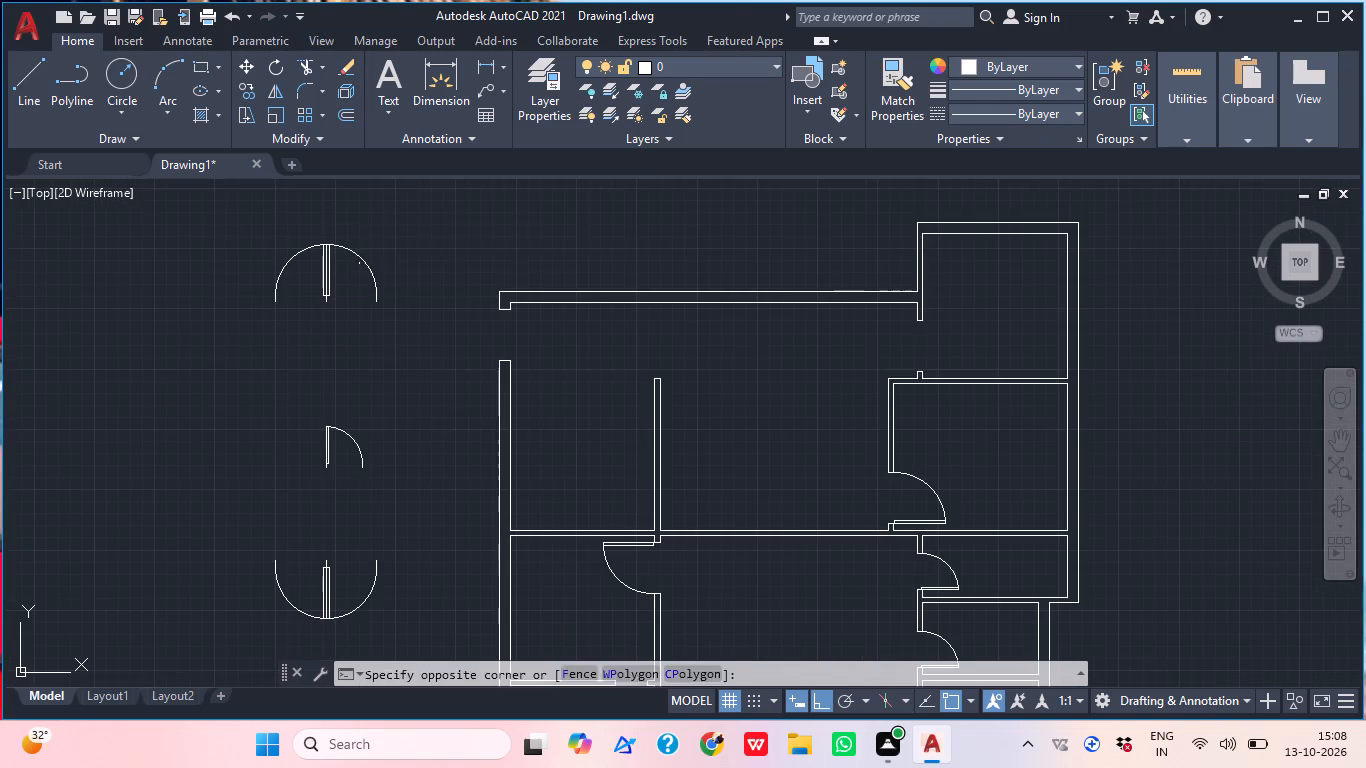
pyautogui.click(357, 229)
pyautogui.write('ro')
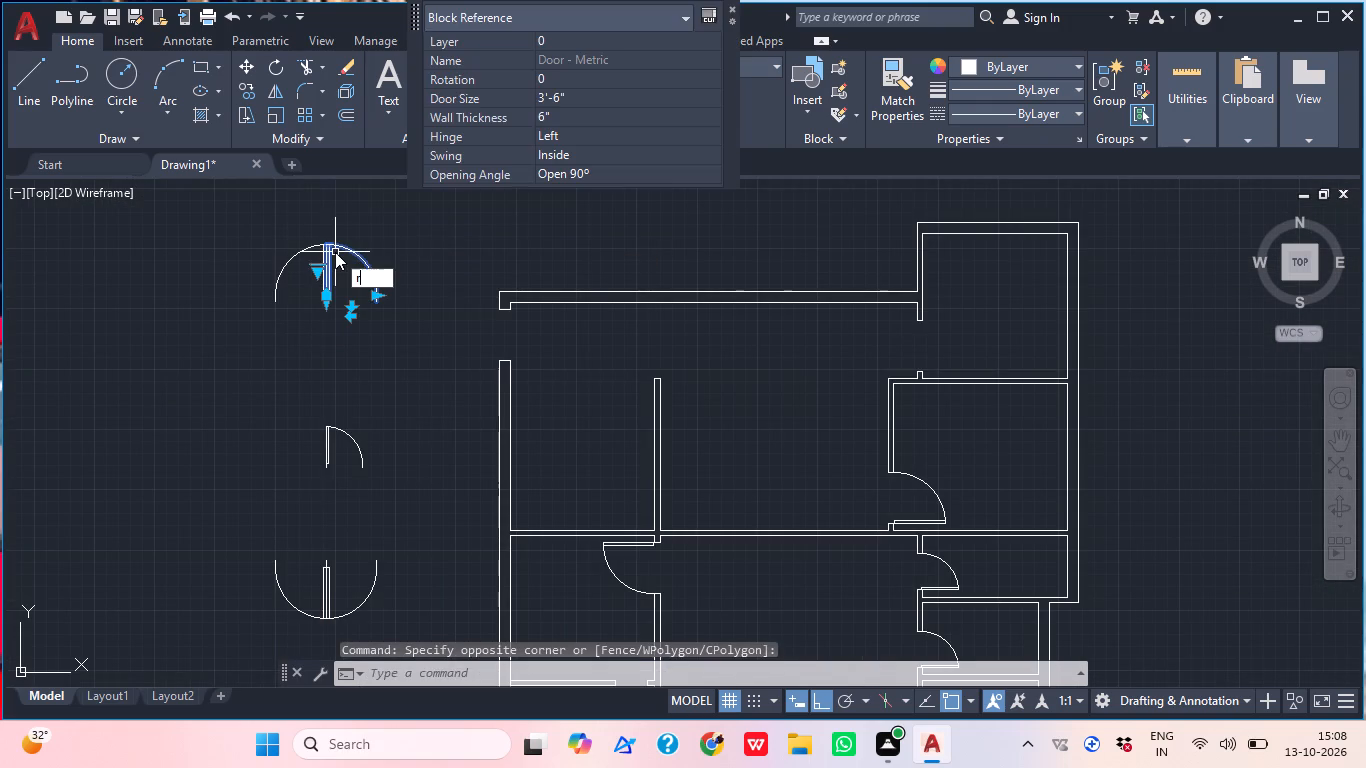
pyautogui.press('space')
pyautogui.scroll(3, 332, 304)
pyautogui.click(309, 293)
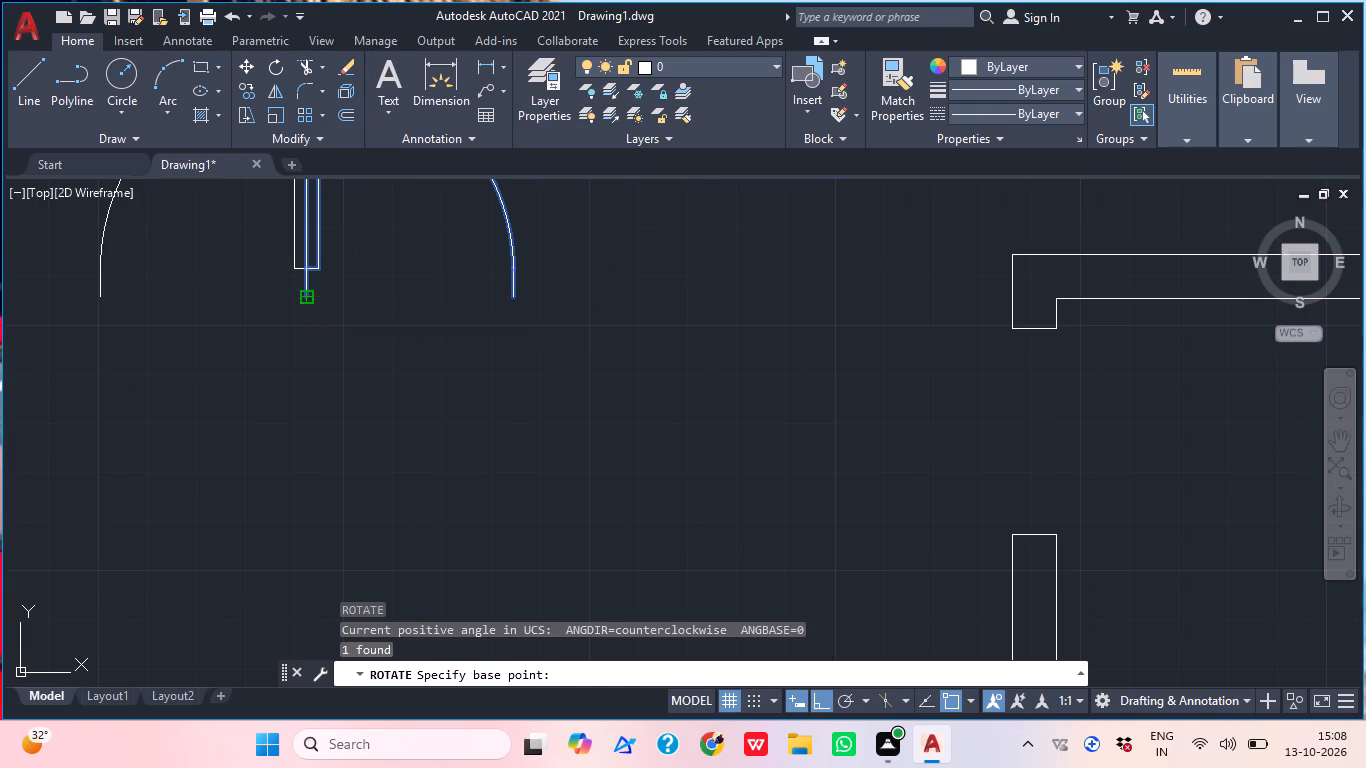
pyautogui.scroll(-1, 430, 385)
pyautogui.moveTo(429, 386); pyautogui.dragTo(394, 409, button='middle')
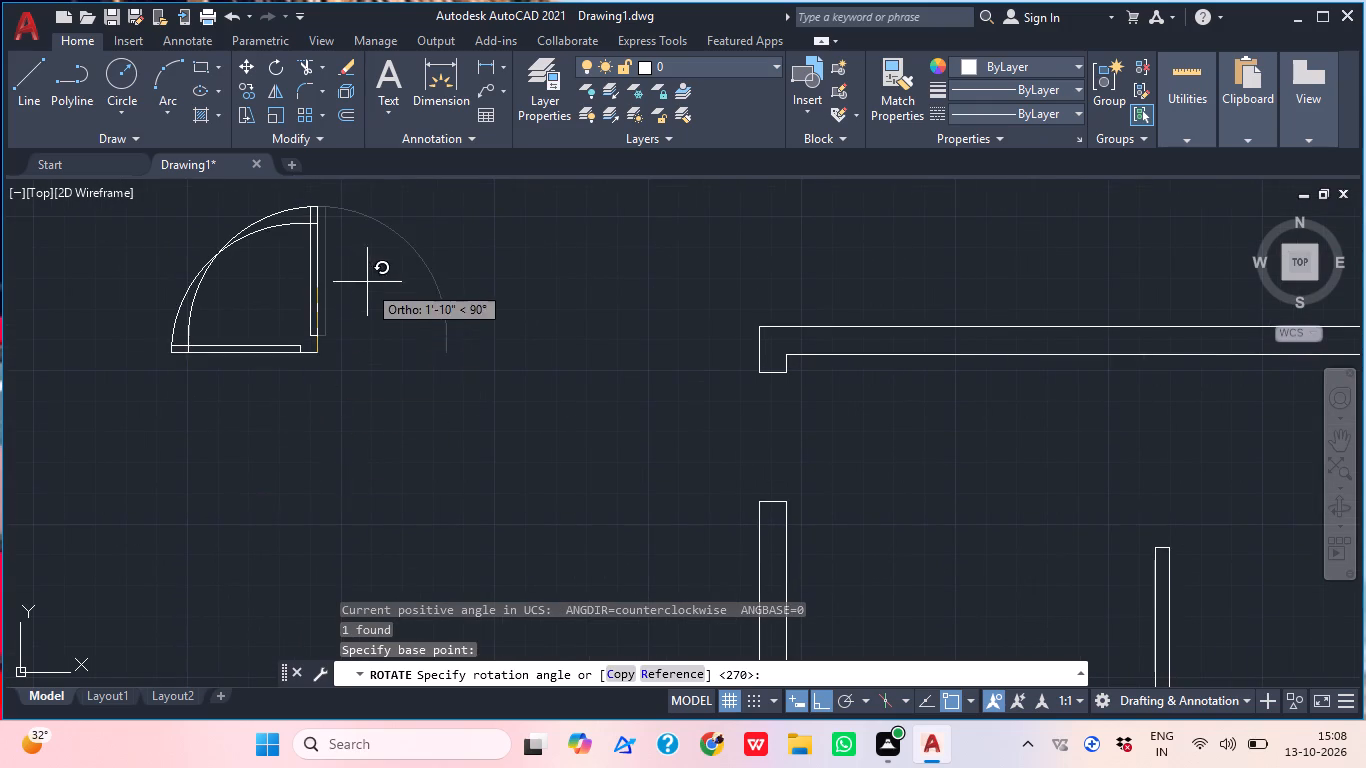
pyautogui.moveTo(369, 267); pyautogui.dragTo(382, 353, button='middle')
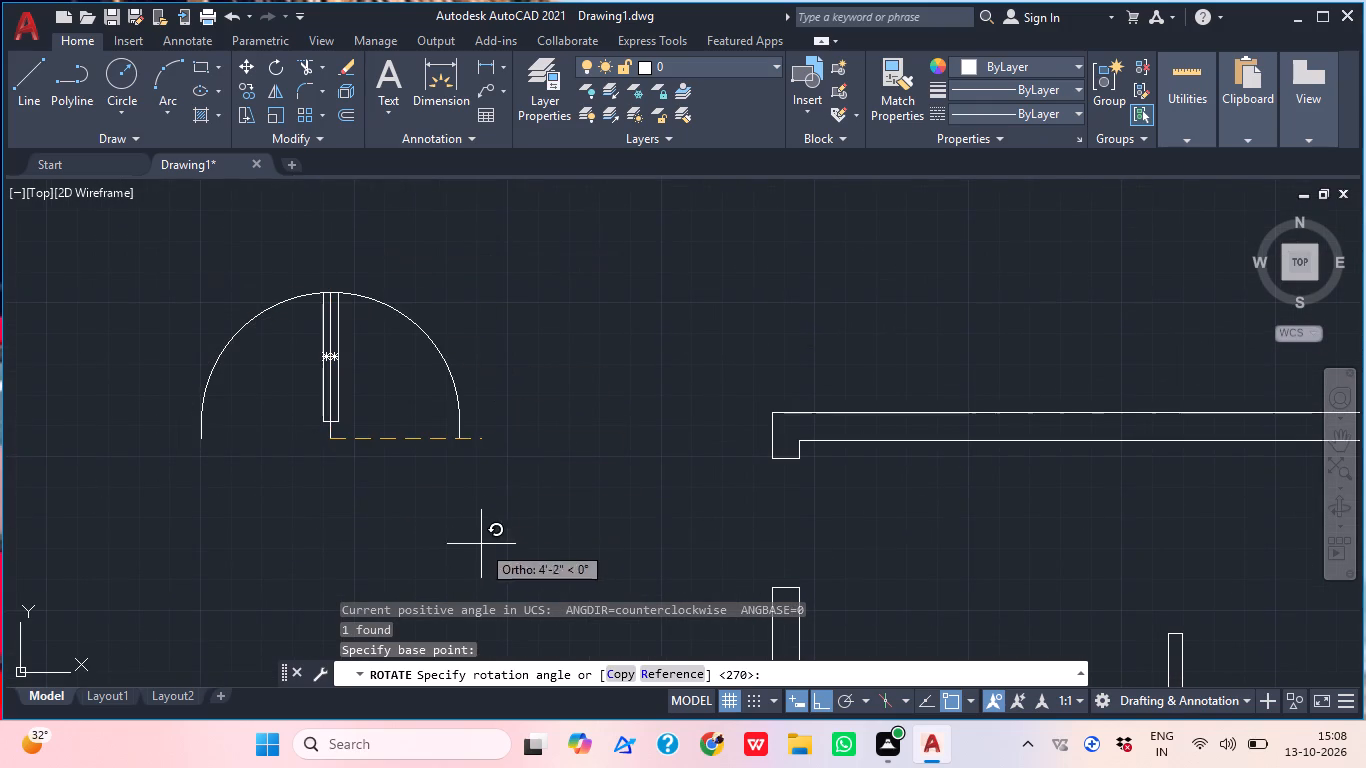
pyautogui.click(199, 613)
# Move the rotated door by its hinge end a short distance horizontally, clear of the other door of the pair.
pyautogui.click(399, 492)
pyautogui.click(399, 435)
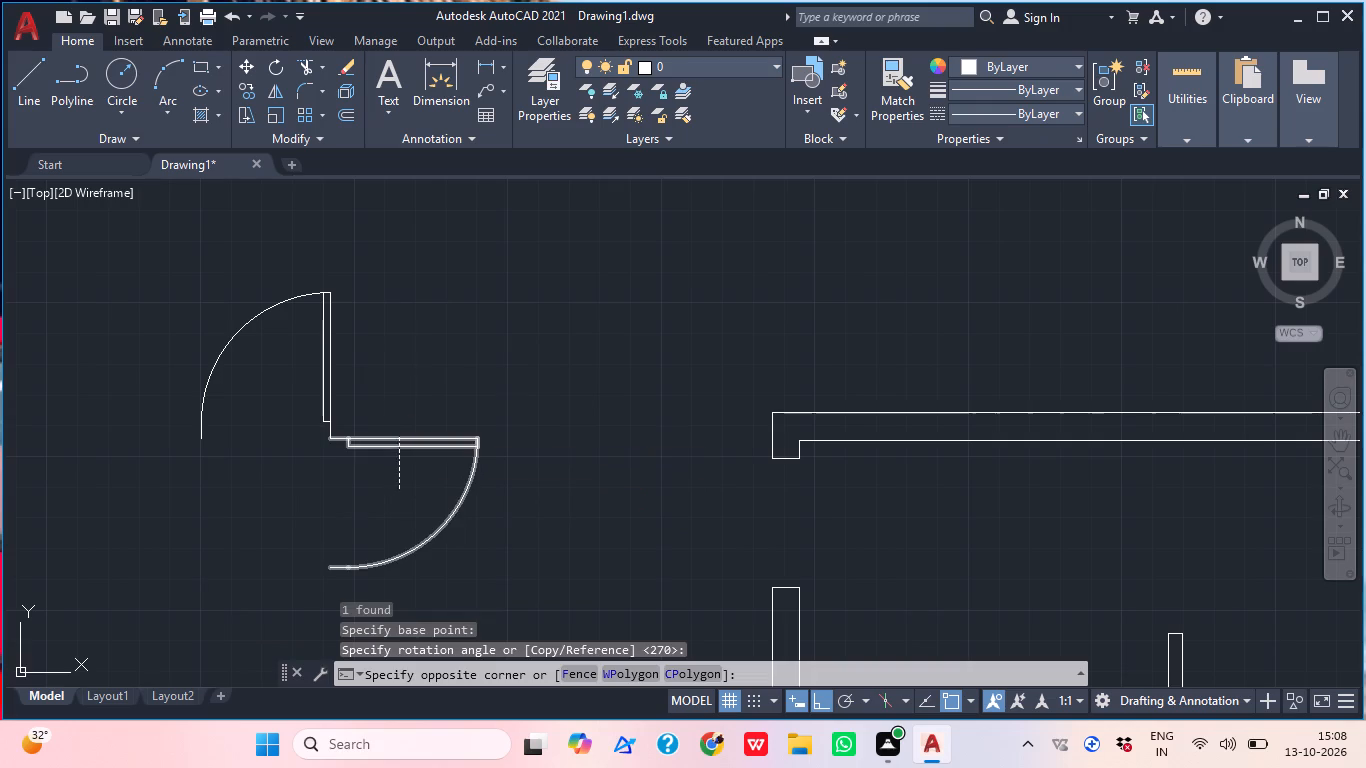
pyautogui.write('m')
pyautogui.press('space')
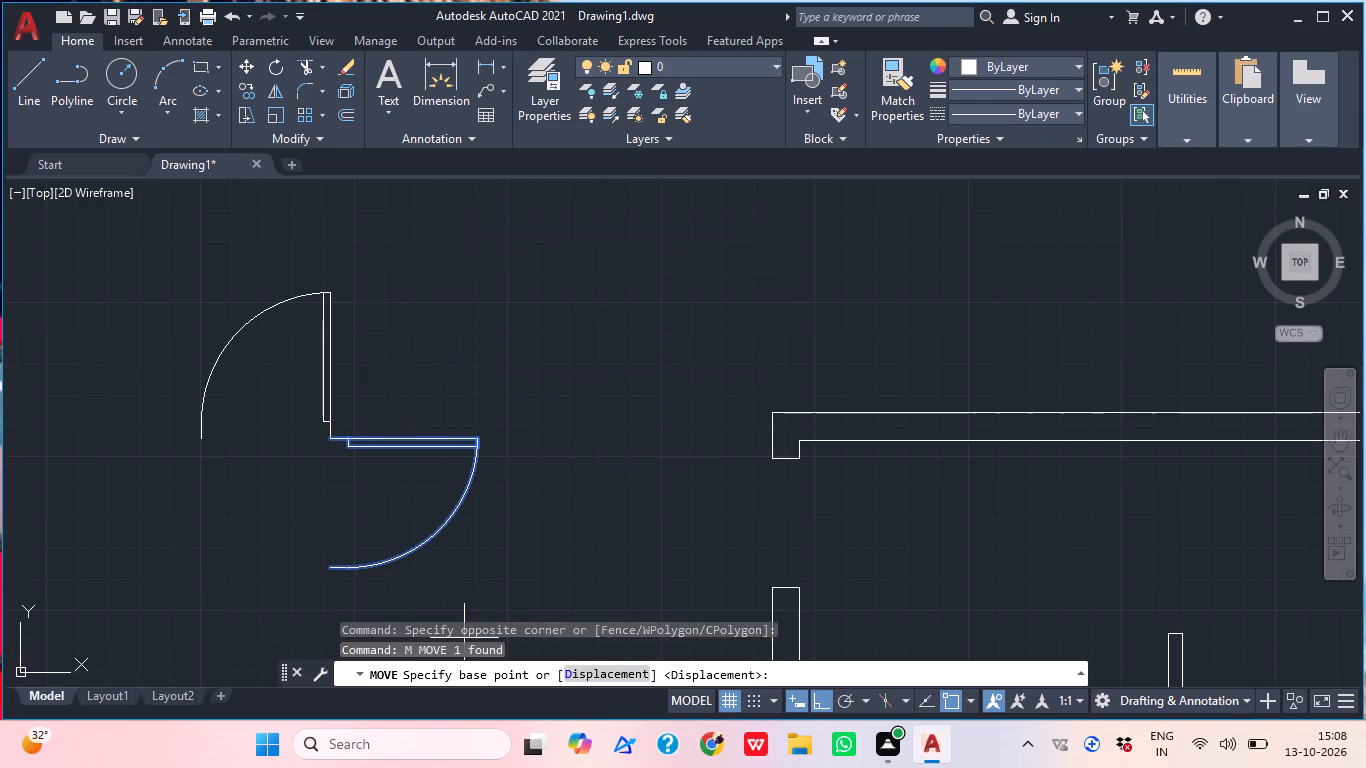
pyautogui.click(331, 439)
pyautogui.click(409, 388)
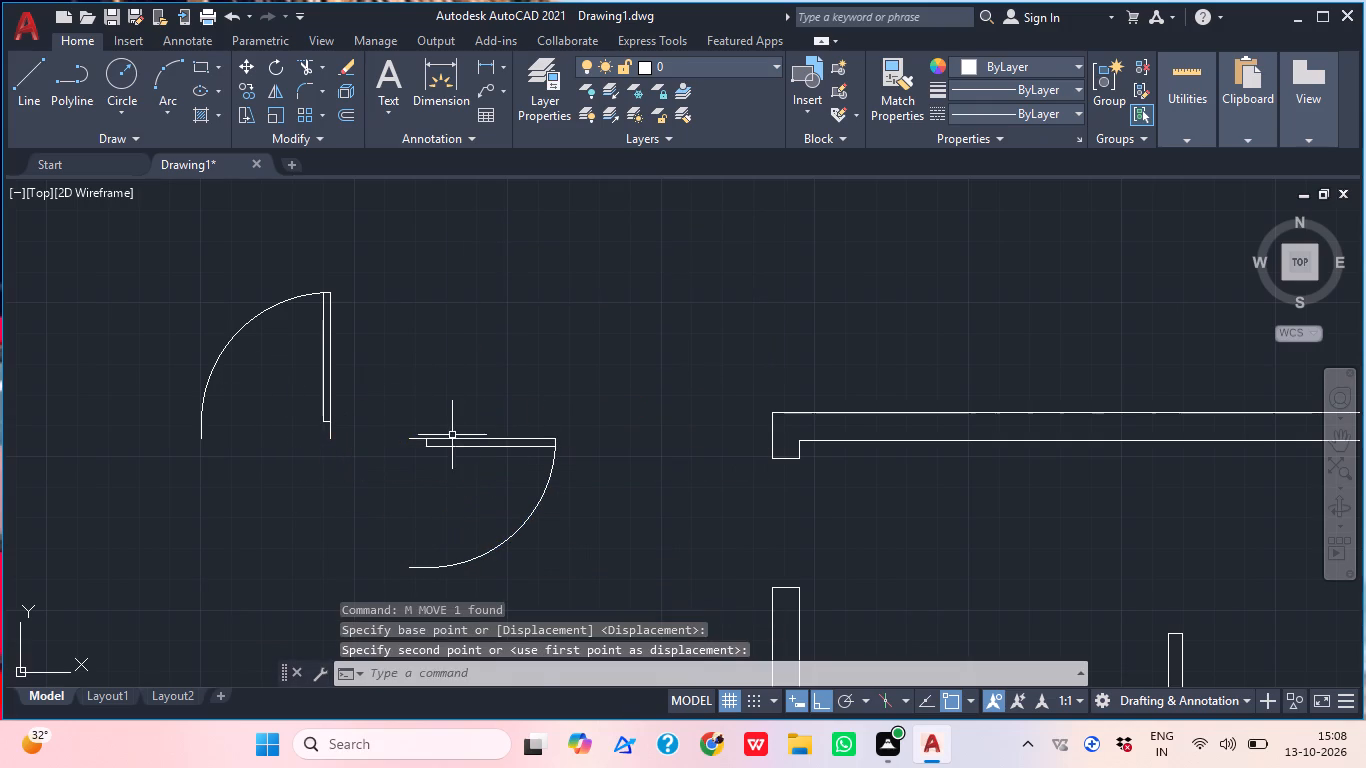
# Mirror the separated door across a horizontal line through its hinge end, erasing the source door.
pyautogui.click(515, 474)
pyautogui.click(480, 427)
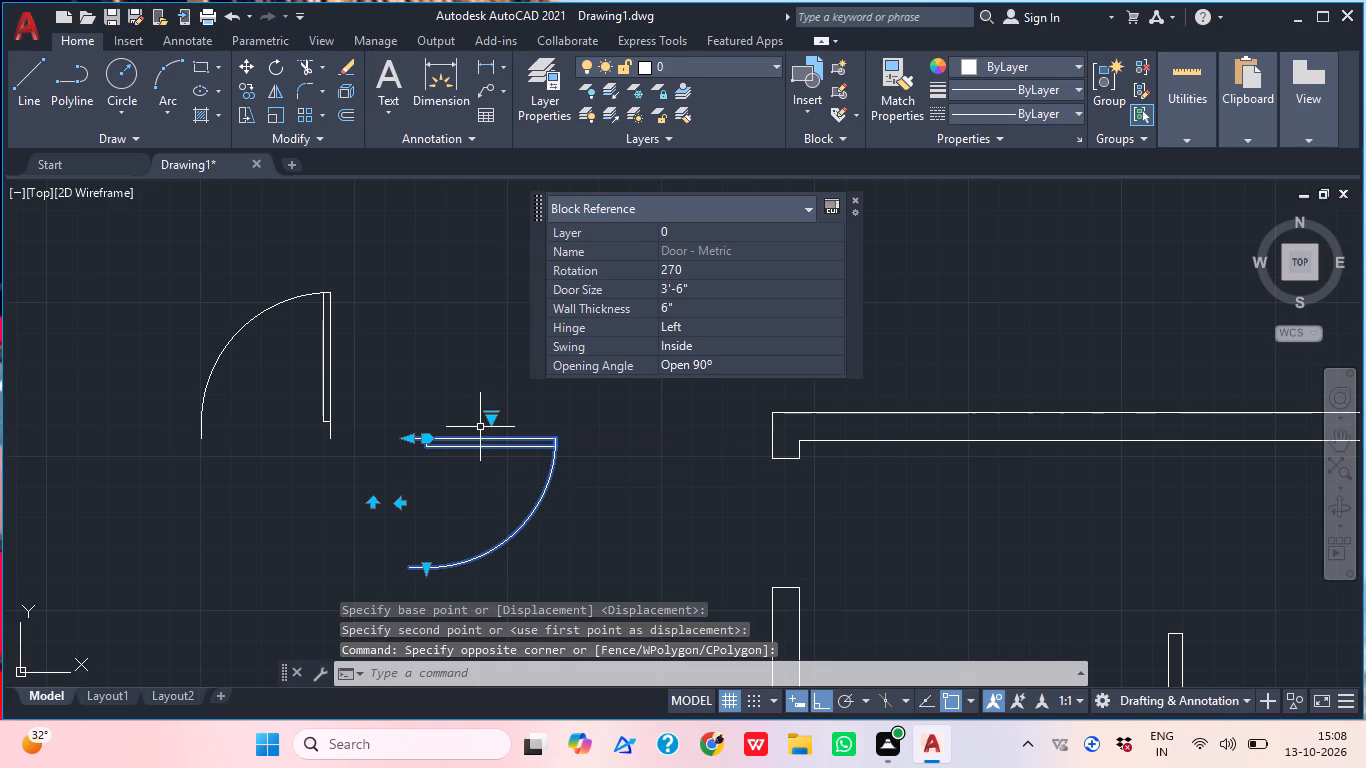
pyautogui.write('mi')
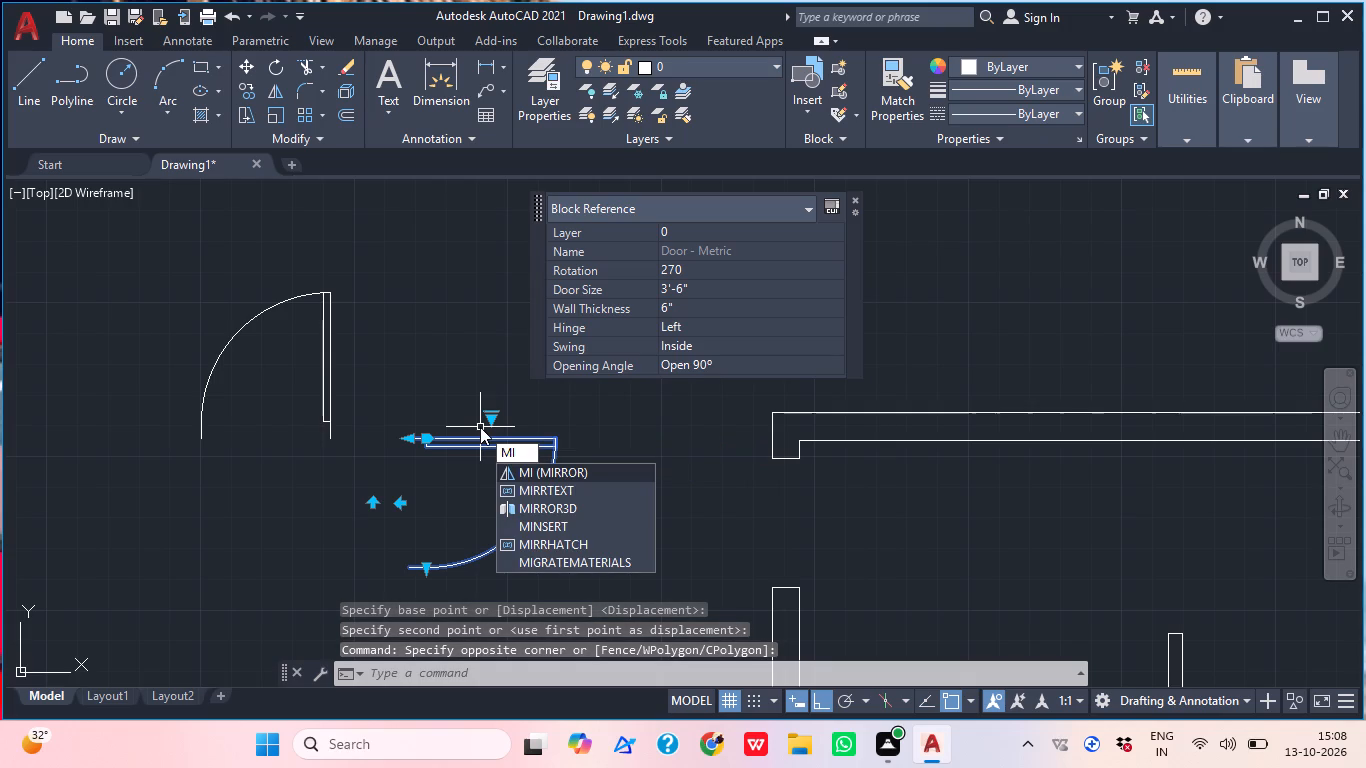
pyautogui.press('space')
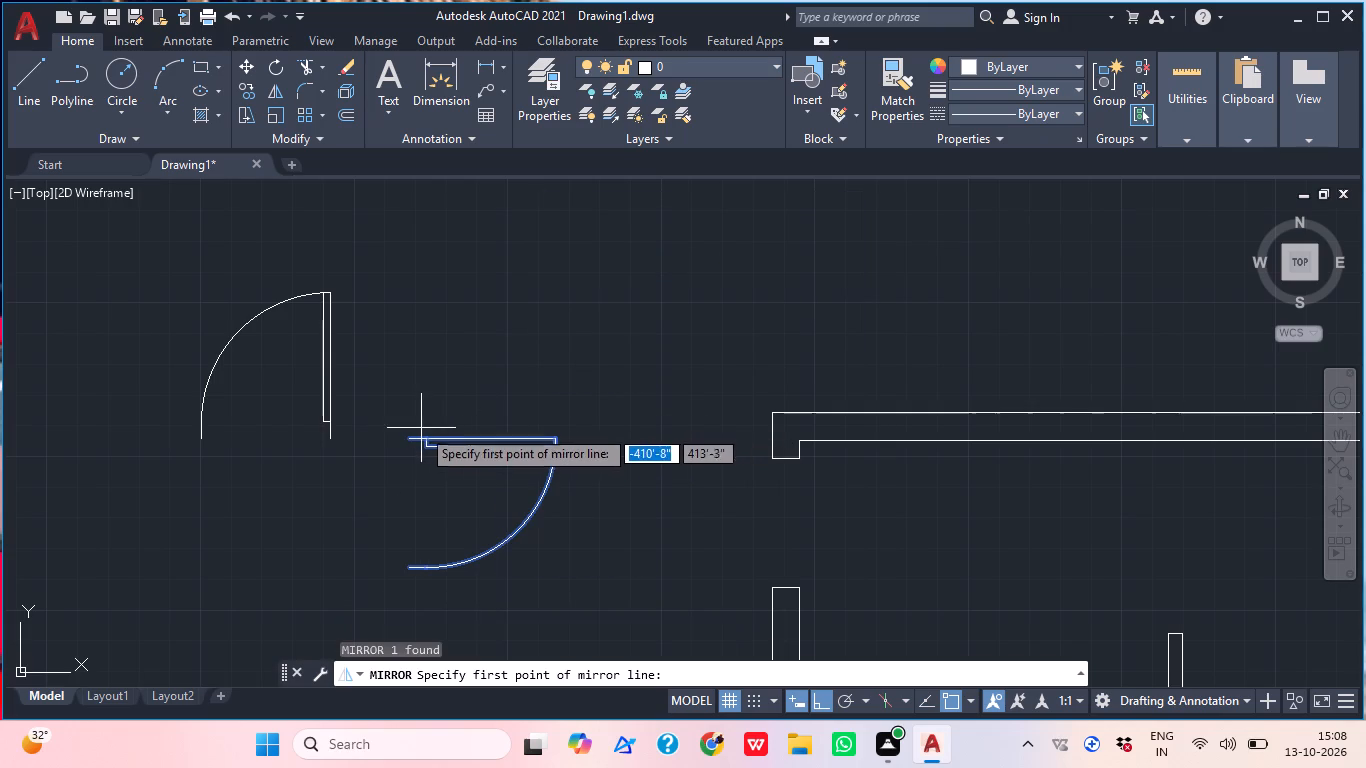
pyautogui.click(408, 434)
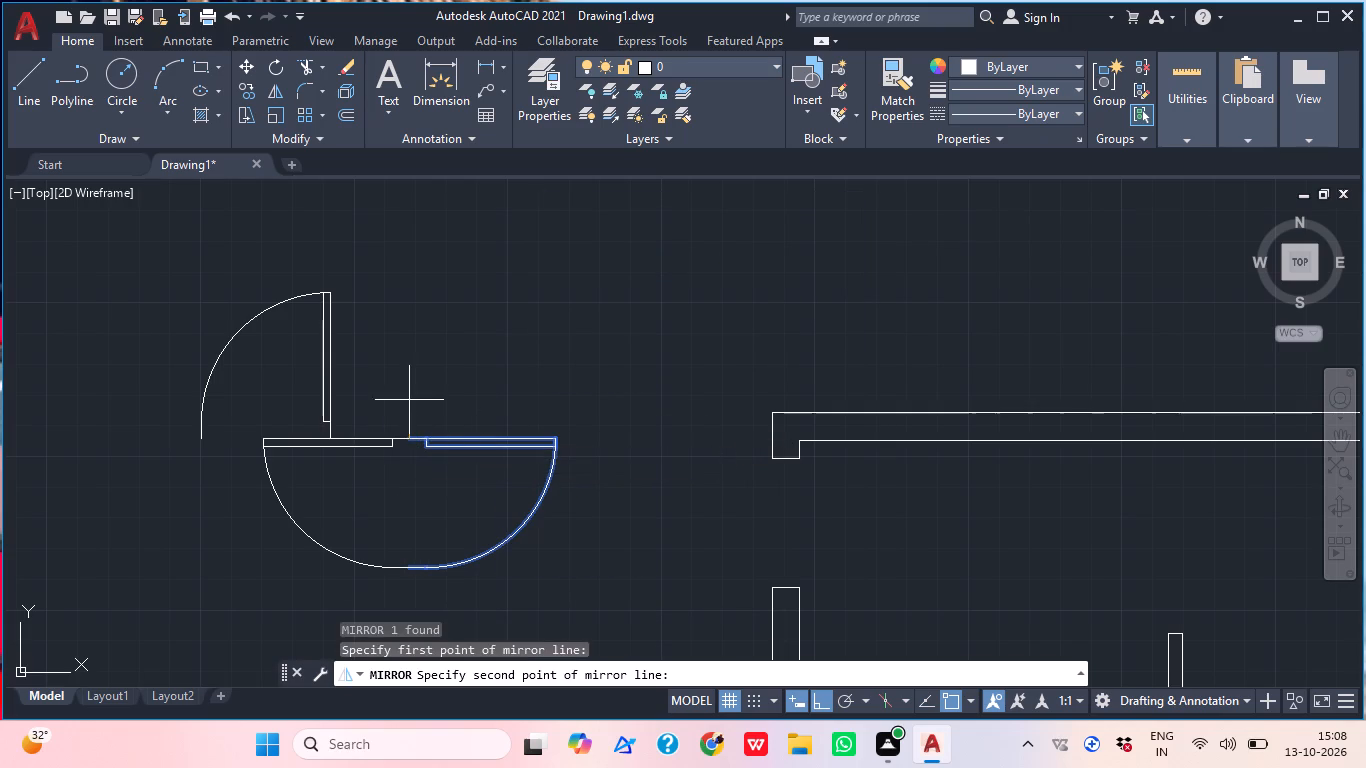
pyautogui.click(693, 456)
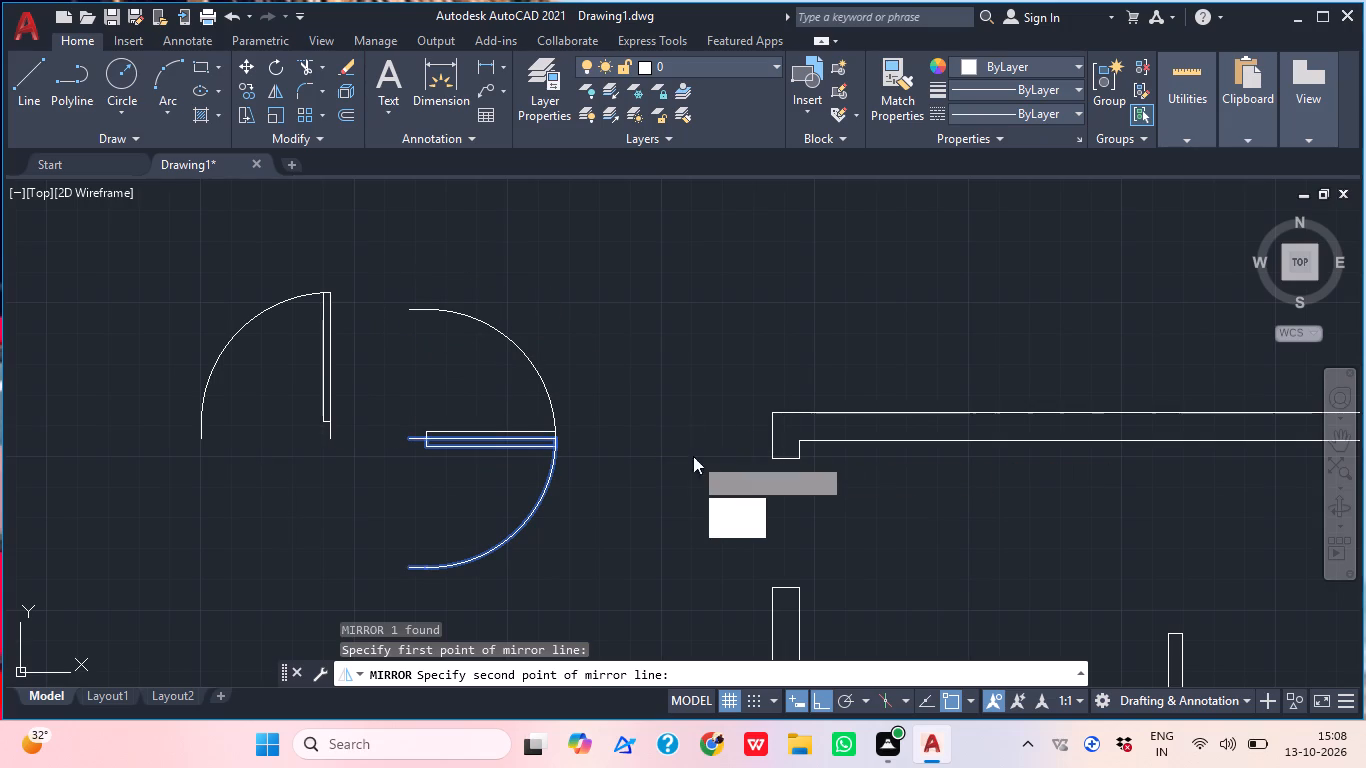
pyautogui.moveTo(716, 506); pyautogui.dragTo(693, 456)
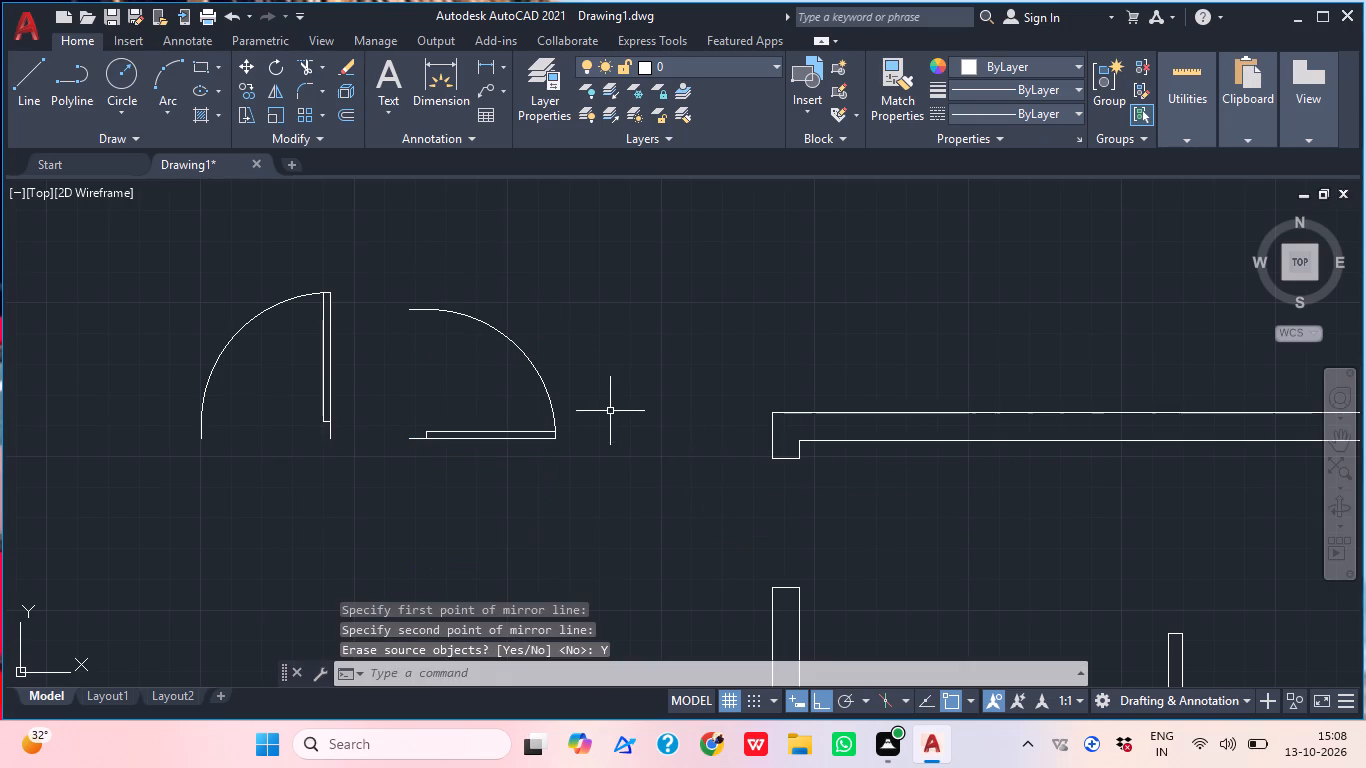
# Copy the mirrored door by its hinge end onto the lower jamb corner of the topmost right room's partition opening.
pyautogui.click(550, 484)
pyautogui.click(484, 419)
pyautogui.write('cop')
pyautogui.press('space')
pyautogui.click(411, 442)
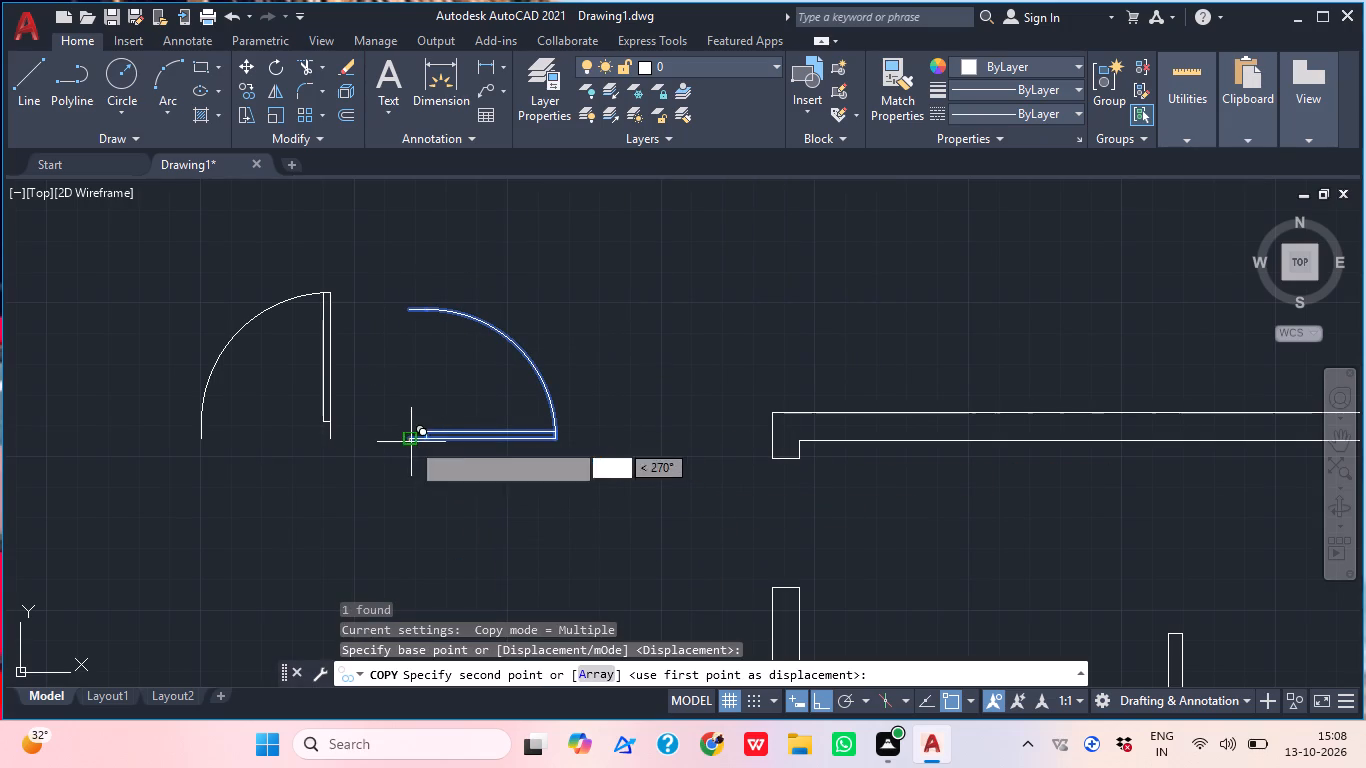
pyautogui.scroll(-1, 822, 390)
pyautogui.moveTo(822, 390); pyautogui.dragTo(550, 406, button='middle')
pyautogui.scroll(-1, 1072, 440)
pyautogui.moveTo(1067, 441); pyautogui.dragTo(783, 423, button='middle')
pyautogui.scroll(2, 870, 459)
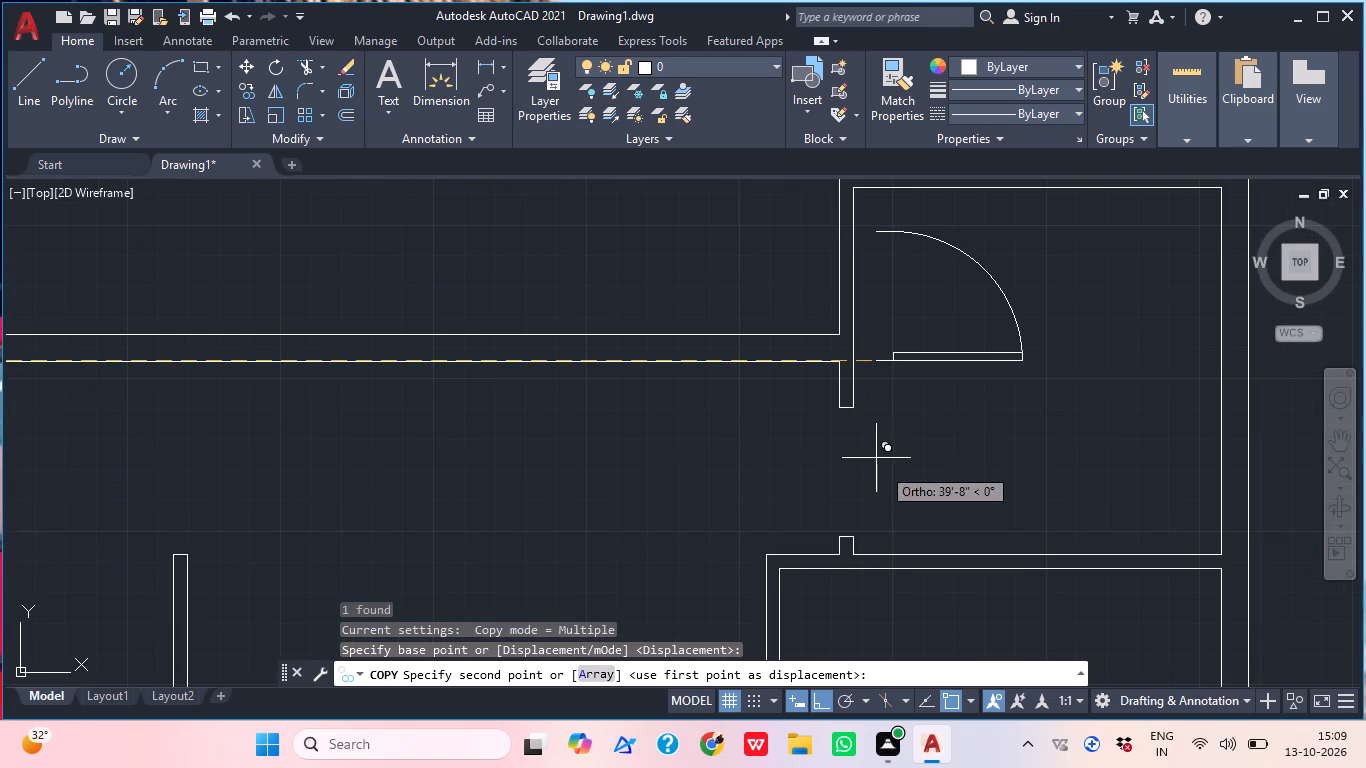
pyautogui.click(839, 532)
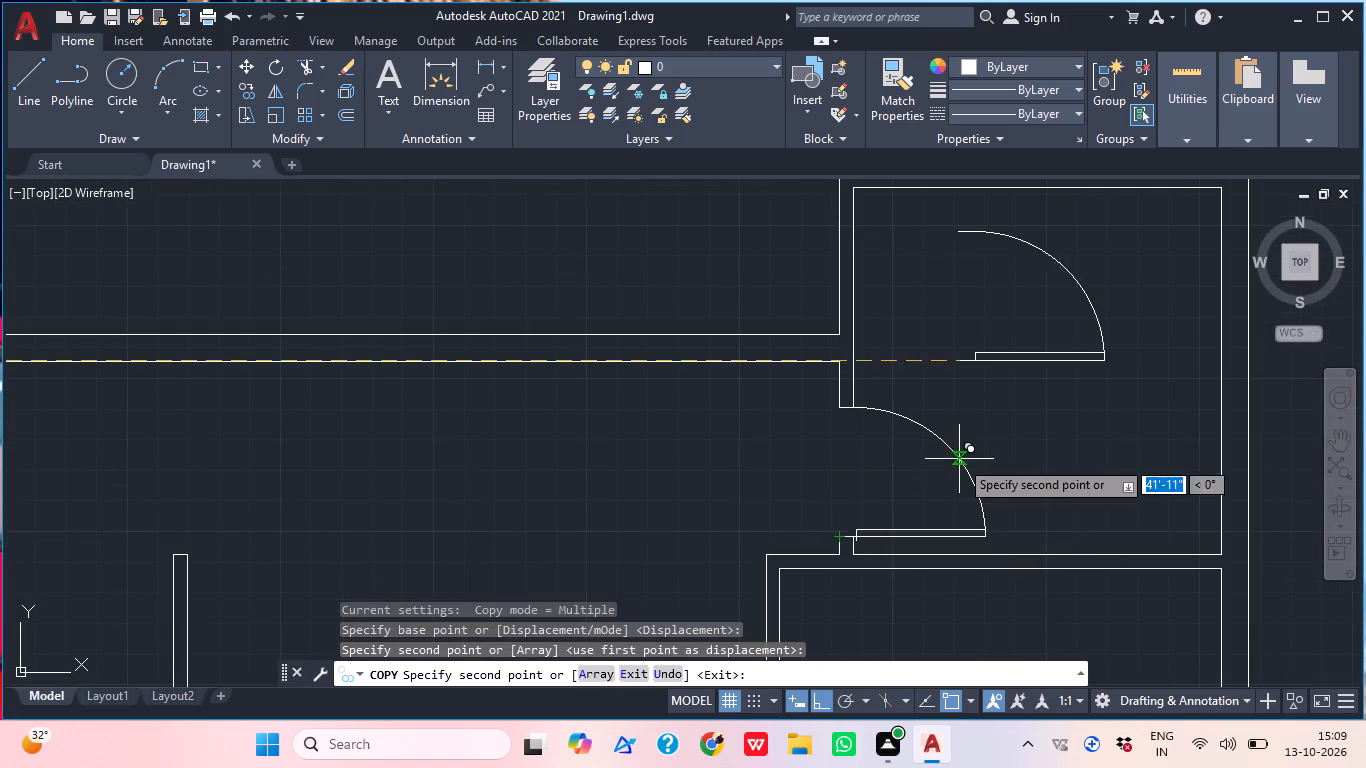
pyautogui.scroll(-2, 959, 459)
pyautogui.press('Escape')
# Mirror the original door beside the plan across a horizontal line through its hinge end, erasing the source door.
pyautogui.scroll(-3, 1005, 413)
pyautogui.moveTo(868, 533); pyautogui.dragTo(834, 467, button='middle')
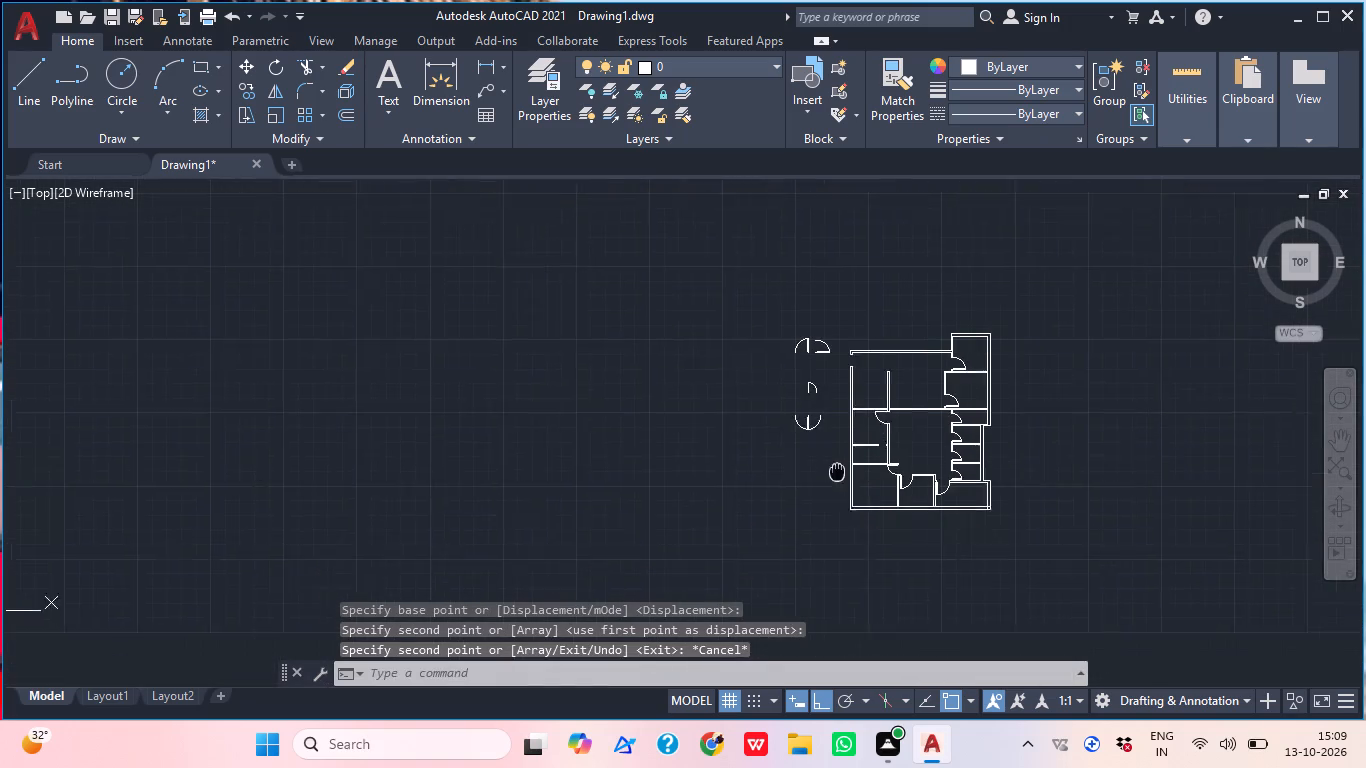
pyautogui.moveTo(834, 467); pyautogui.dragTo(828, 462, button='middle')
pyautogui.moveTo(795, 408); pyautogui.dragTo(804, 512, button='middle')
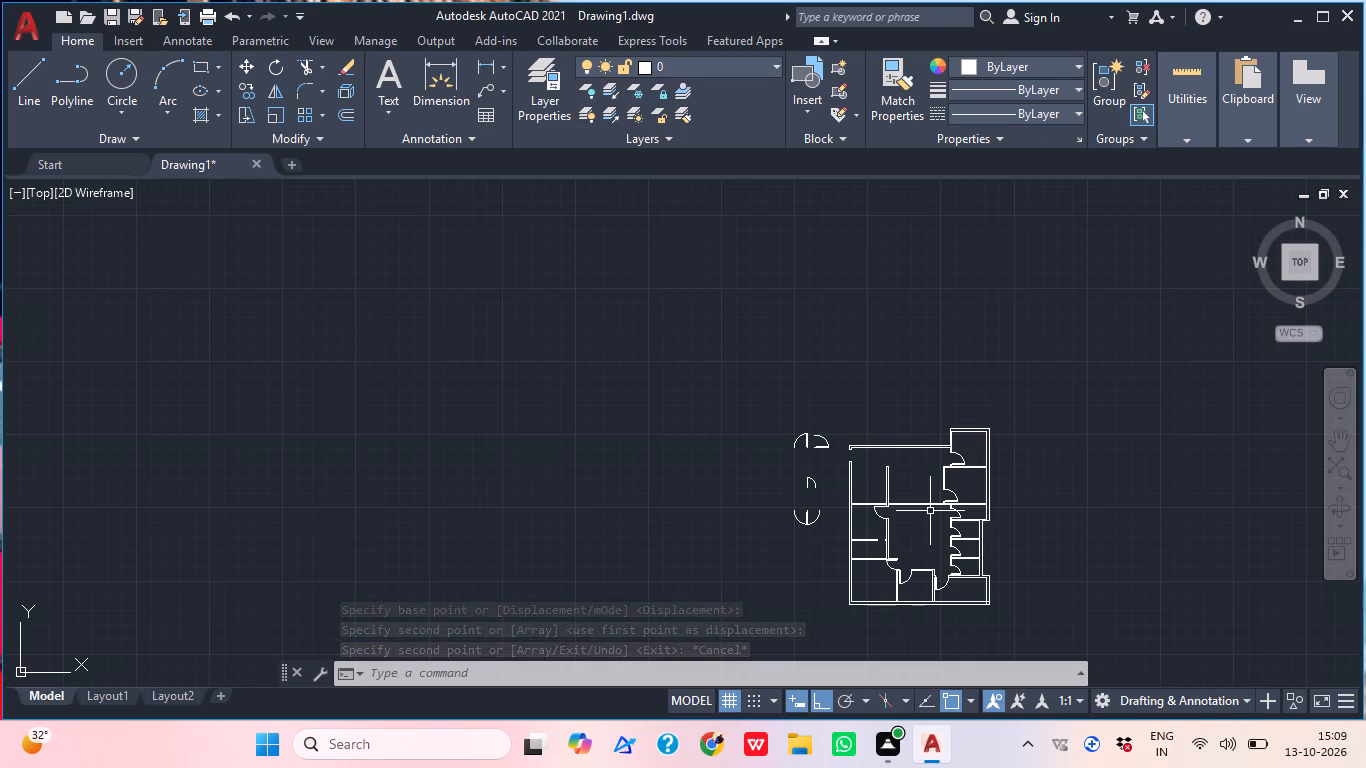
pyautogui.scroll(3, 844, 422)
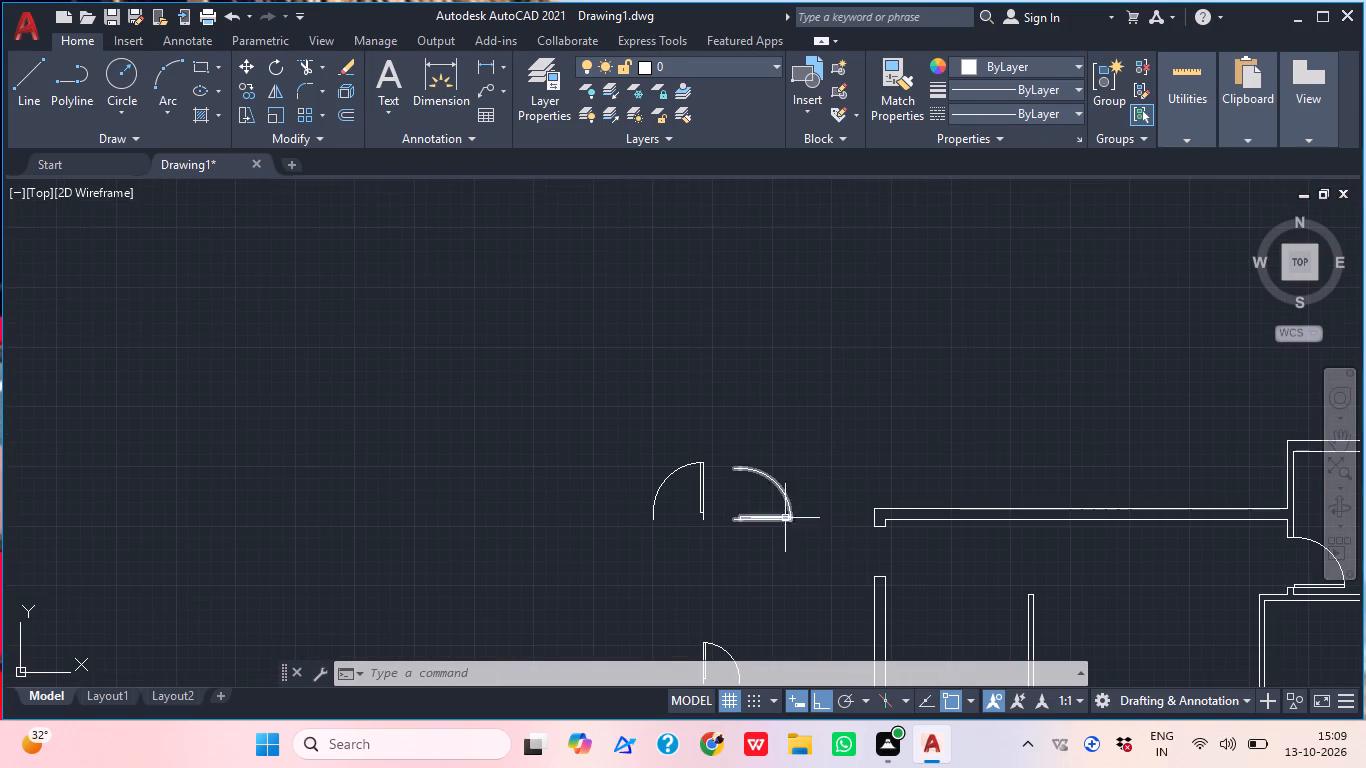
pyautogui.click(780, 514)
pyautogui.write('mi')
pyautogui.press('space')
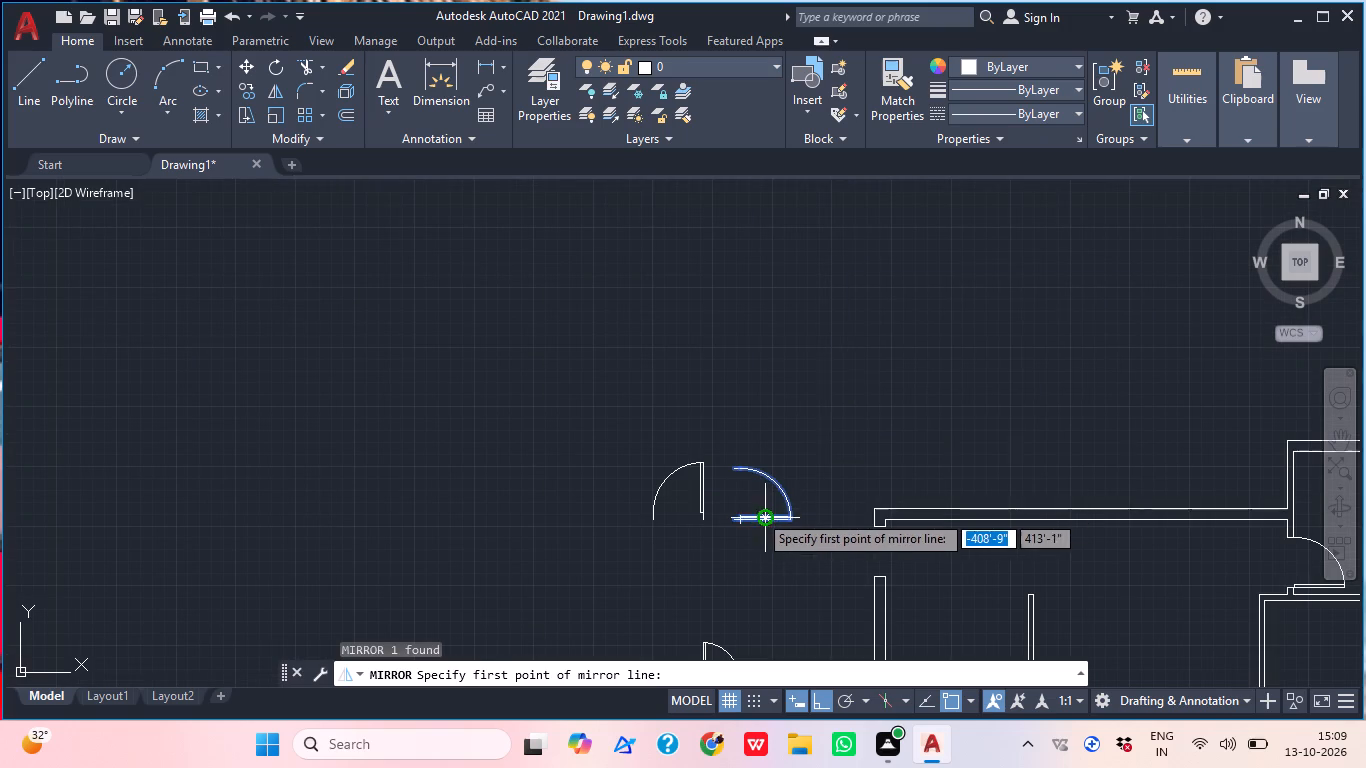
pyautogui.scroll(3, 727, 516)
pyautogui.click(754, 545)
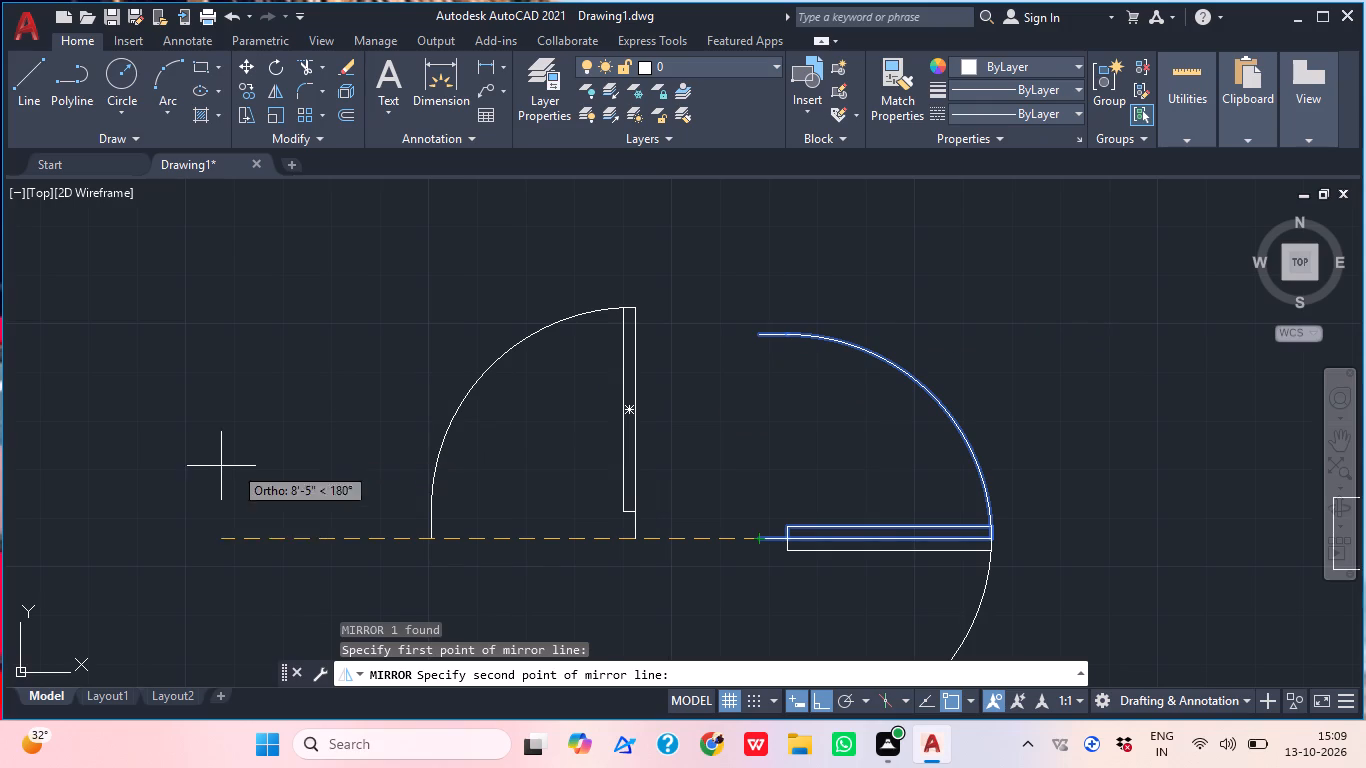
pyautogui.click(211, 467)
pyautogui.moveTo(235, 516); pyautogui.dragTo(211, 467)
# Move the mirrored door by its hinge end onto the upper outer jamb corner of the opening in the plan's left outer wall.
pyautogui.click(787, 565)
pyautogui.click(758, 523)
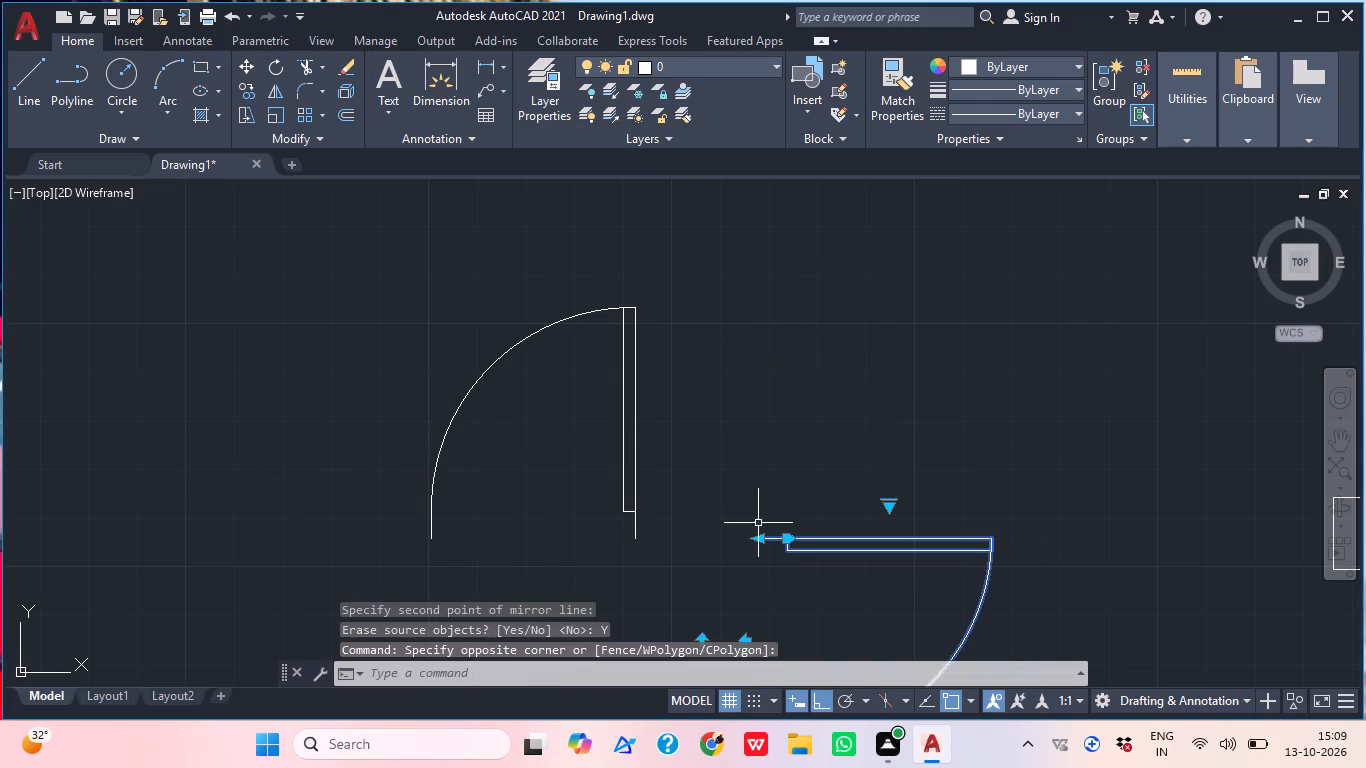
pyautogui.write('m')
pyautogui.press('space')
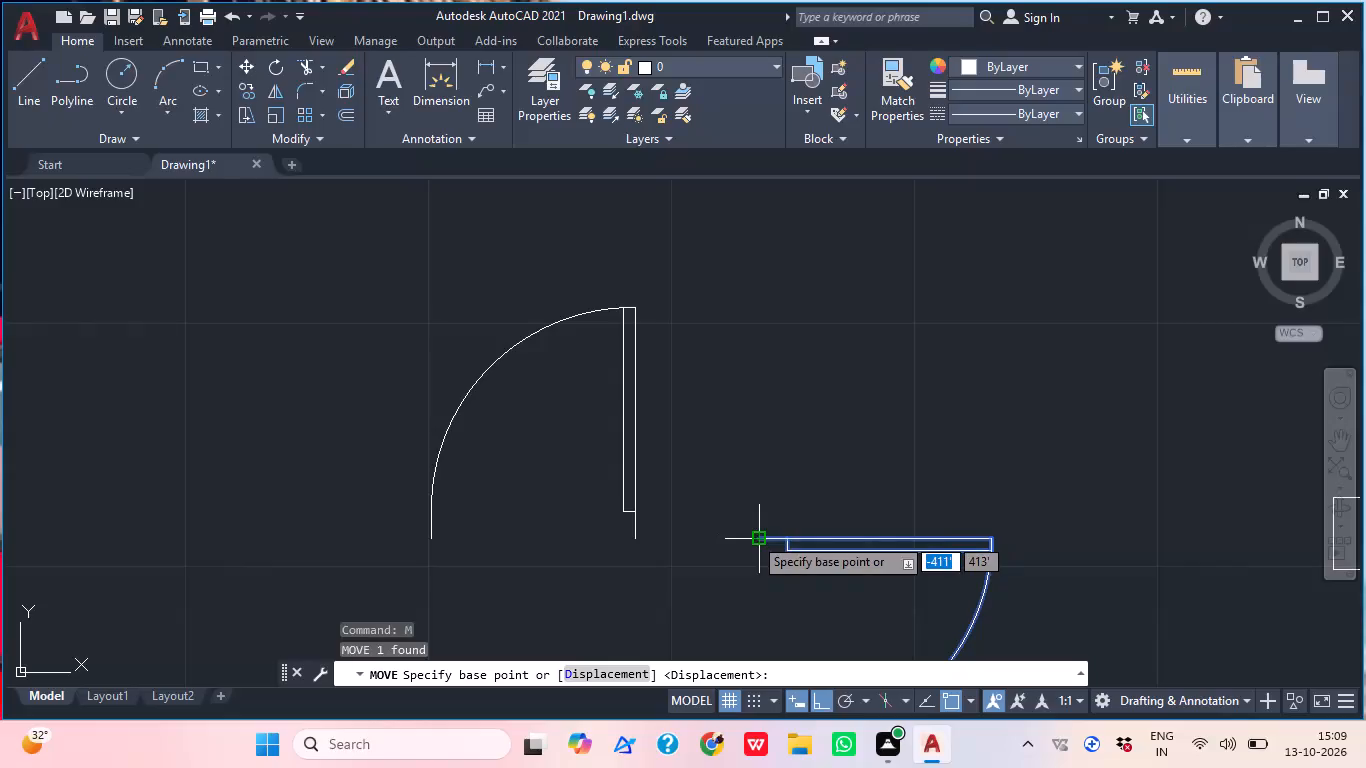
pyautogui.click(753, 536)
pyautogui.scroll(-3, 788, 399)
pyautogui.moveTo(788, 496); pyautogui.dragTo(630, 492, button='middle')
pyautogui.scroll(2, 746, 495)
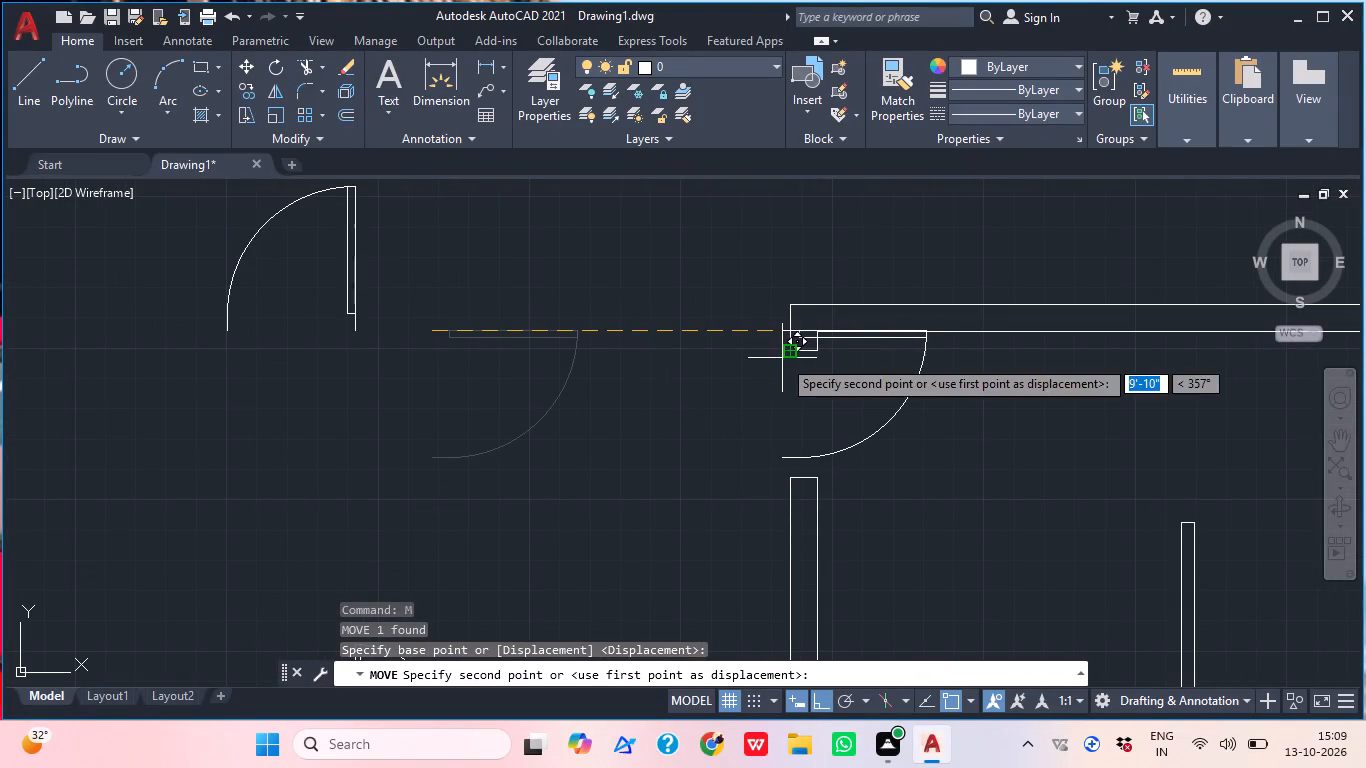
pyautogui.scroll(5, 785, 350)
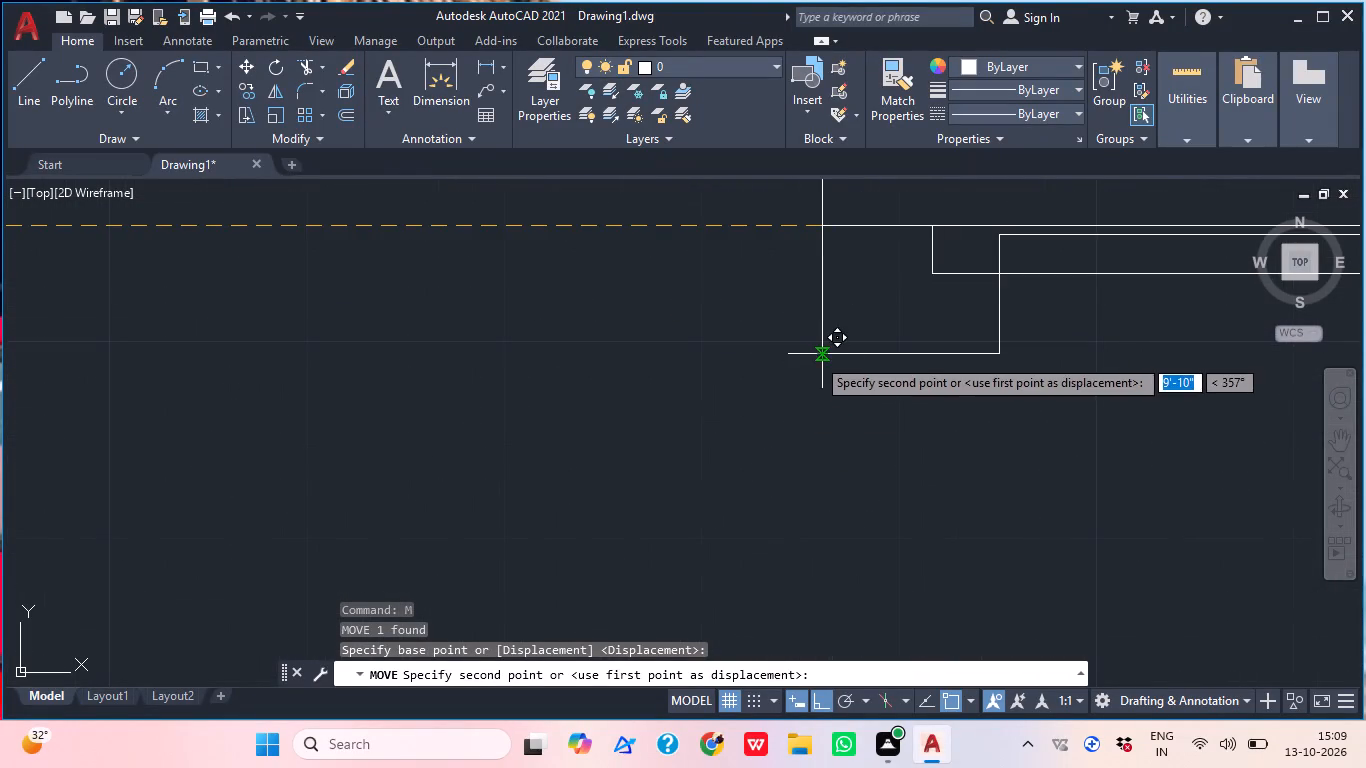
pyautogui.click(816, 357)
pyautogui.scroll(-4, 876, 329)
pyautogui.moveTo(915, 395); pyautogui.dragTo(767, 413, button='middle')
pyautogui.press('Escape')
# Extend the short jamb line beside the second right room's door down across the horizontal partition to its lower line.
pyautogui.scroll(-3, 900, 385)
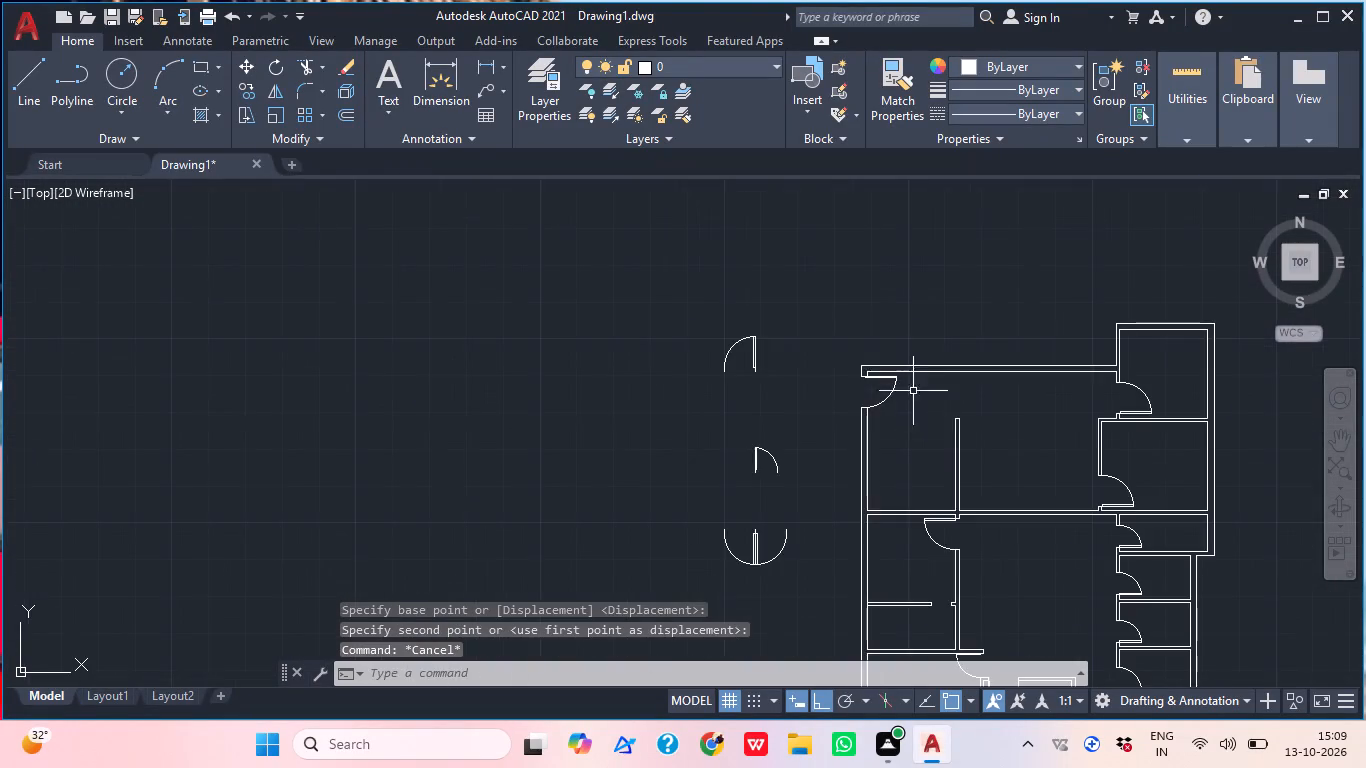
pyautogui.moveTo(931, 450); pyautogui.dragTo(769, 442, button='middle')
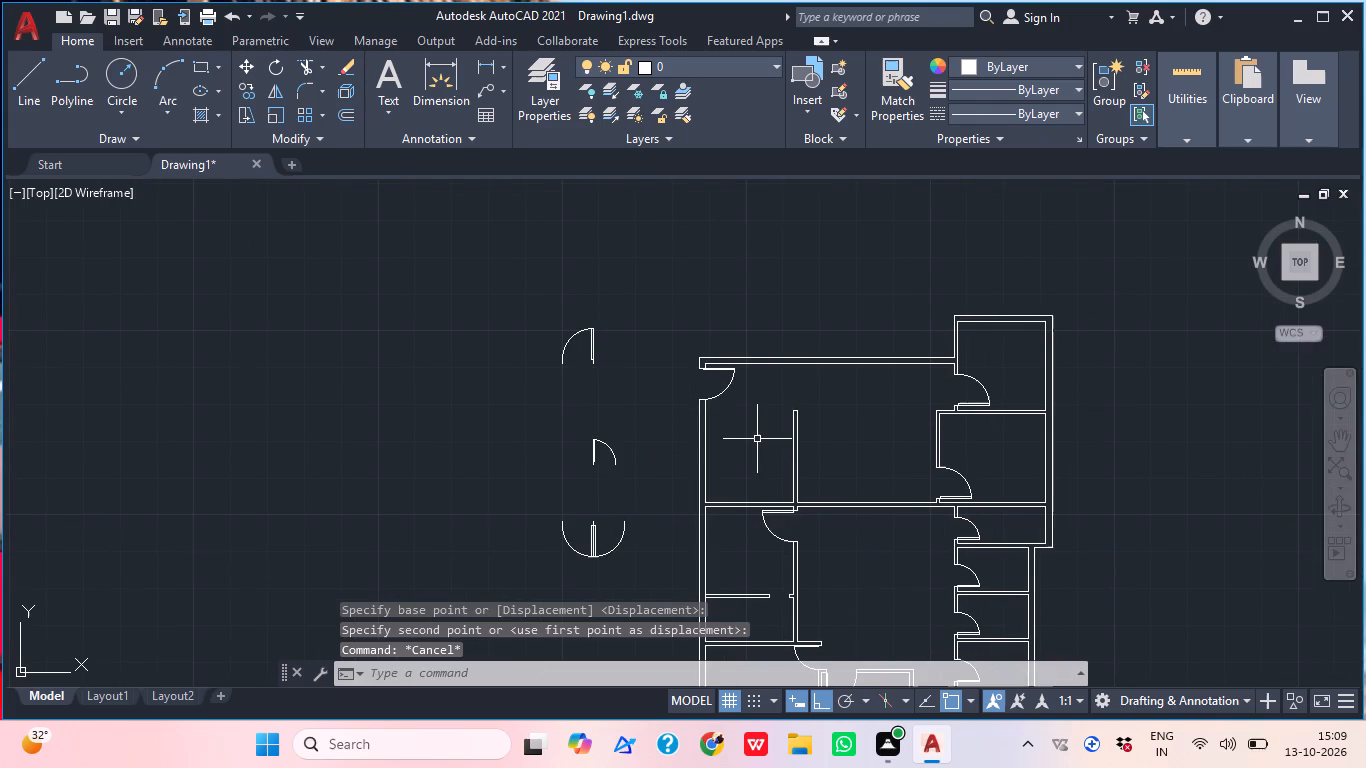
pyautogui.moveTo(685, 494); pyautogui.dragTo(600, 382, button='middle')
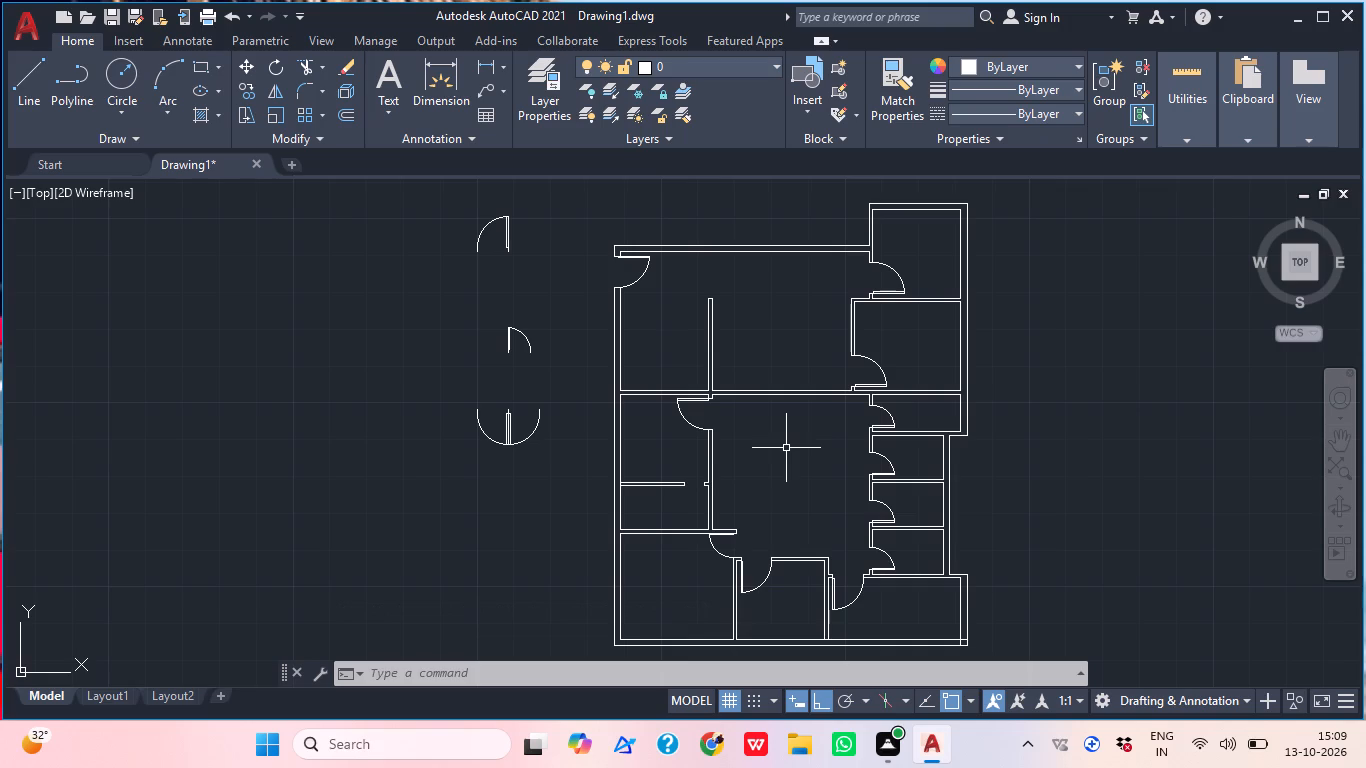
pyautogui.scroll(2, 856, 374)
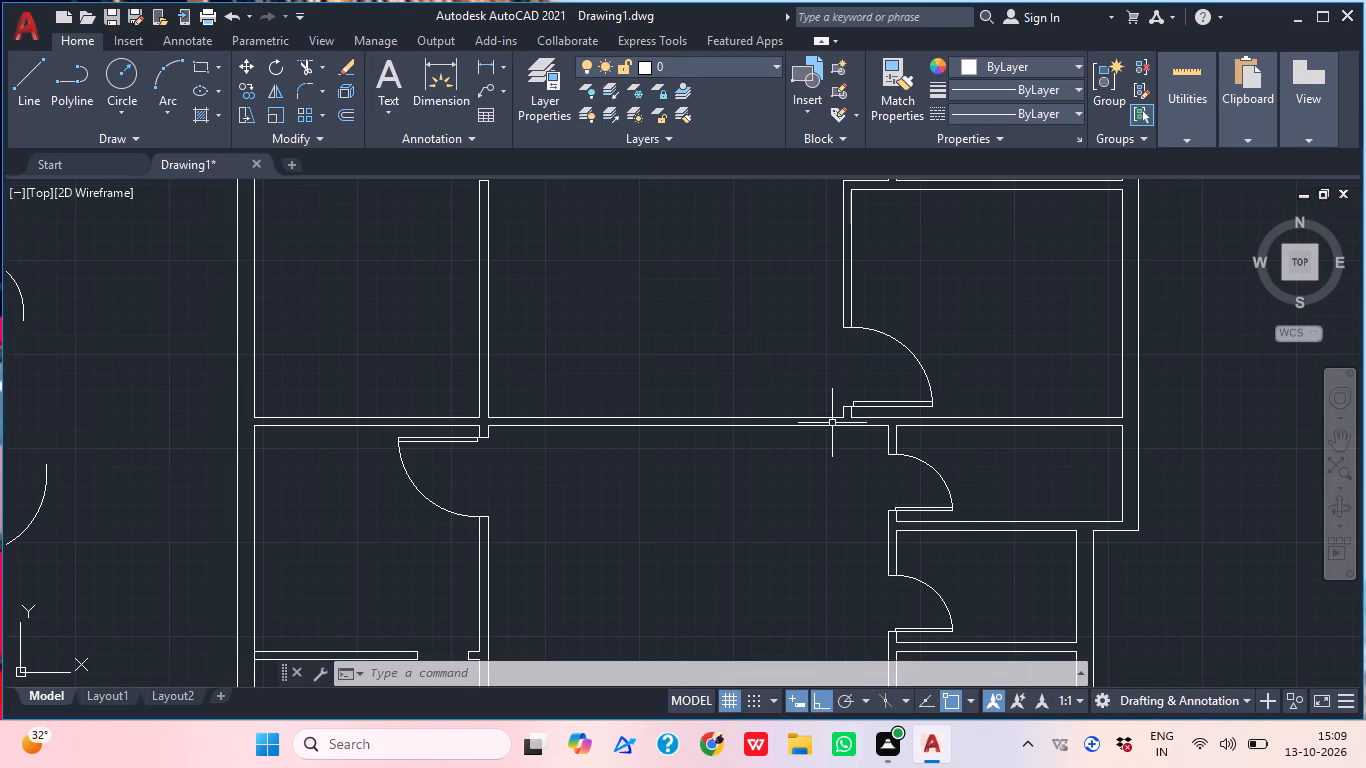
pyautogui.write('ex')
pyautogui.press('space')
pyautogui.scroll(2, 760, 391)
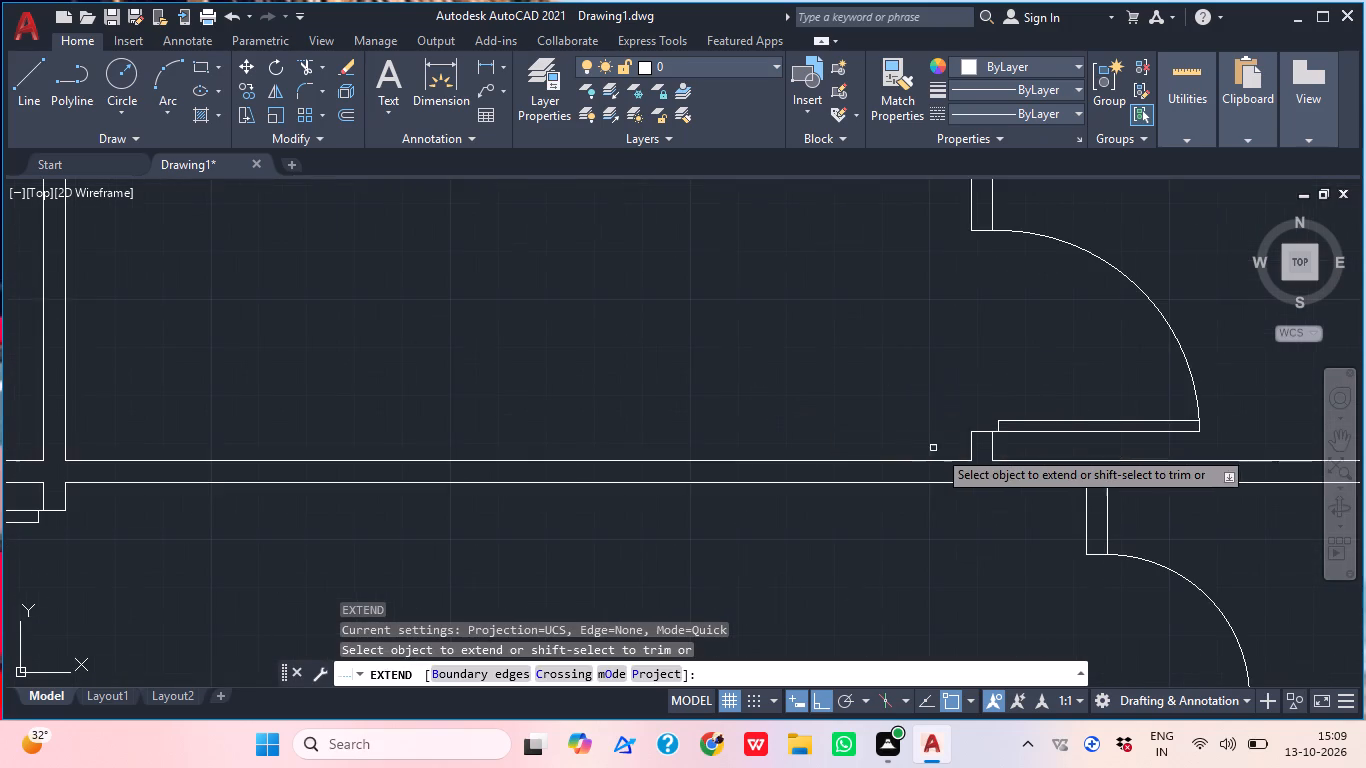
pyautogui.scroll(1, 963, 444)
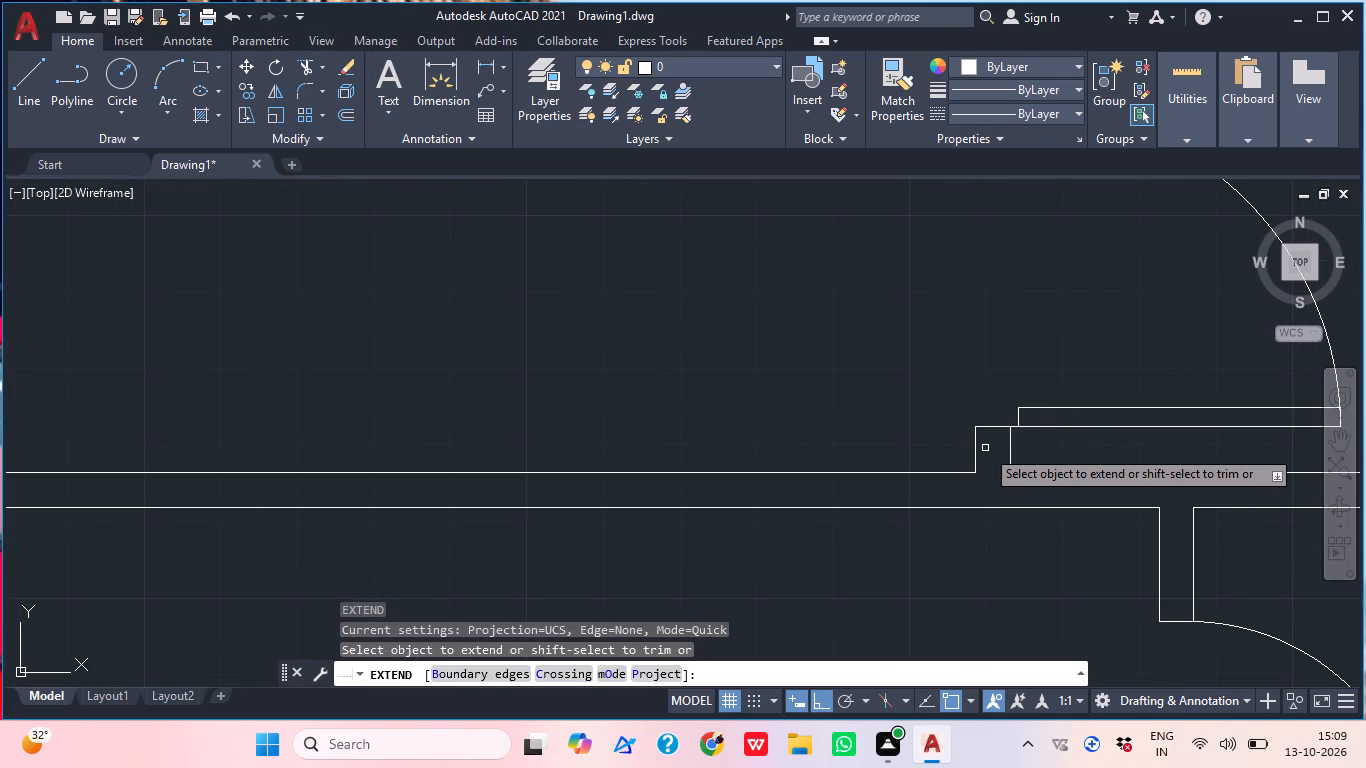
pyautogui.click(976, 446)
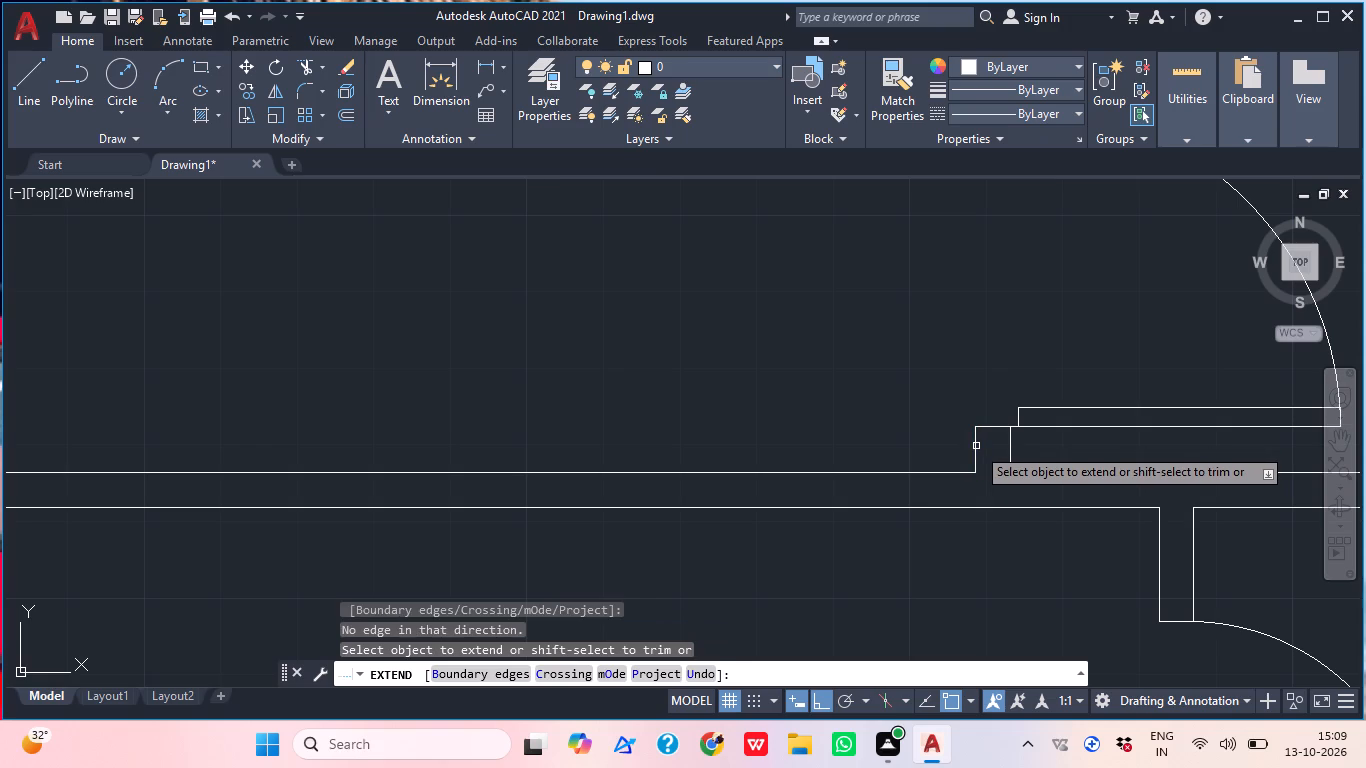
pyautogui.click(976, 446)
pyautogui.click(952, 455)
pyautogui.click(999, 461)
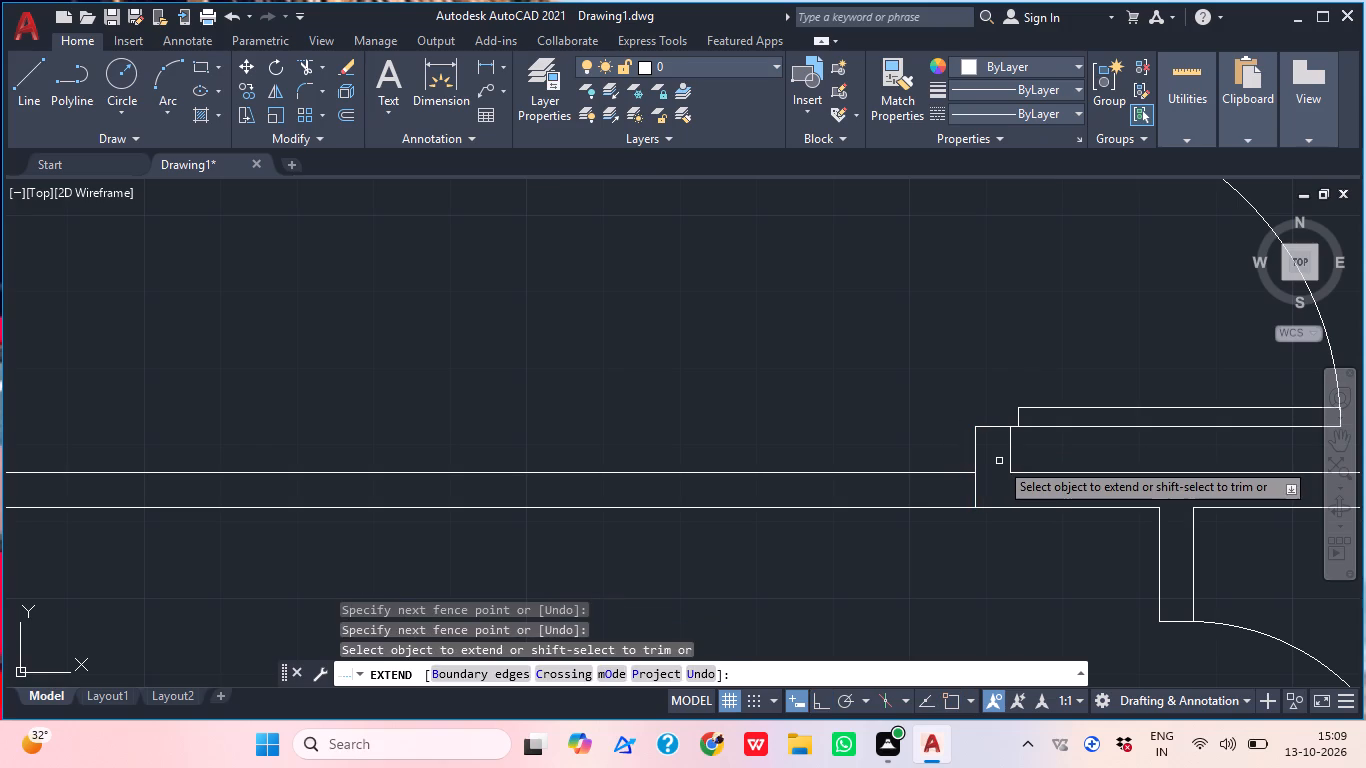
pyautogui.press('Escape')
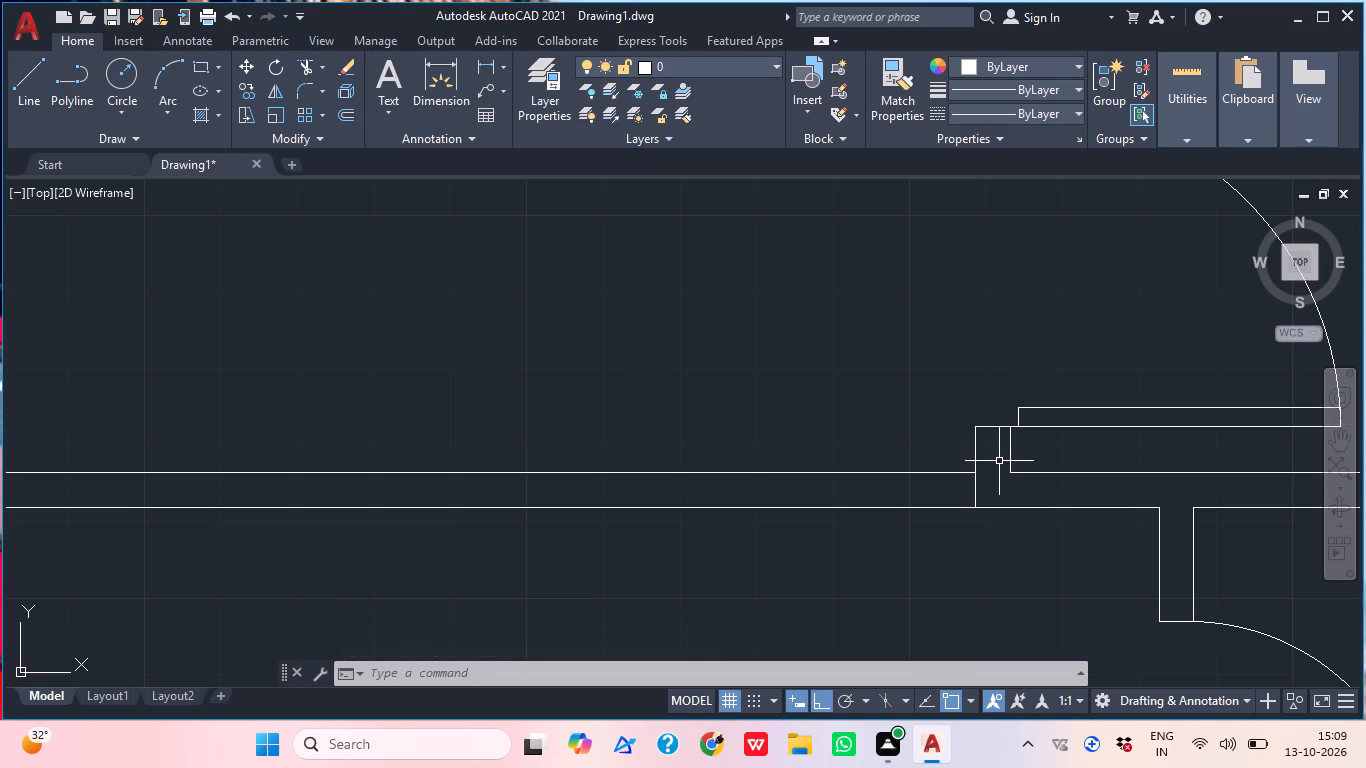
# Offset the extended jamb line 3'6" to the left along the horizontal partition.
pyautogui.middleClick(1074, 533)
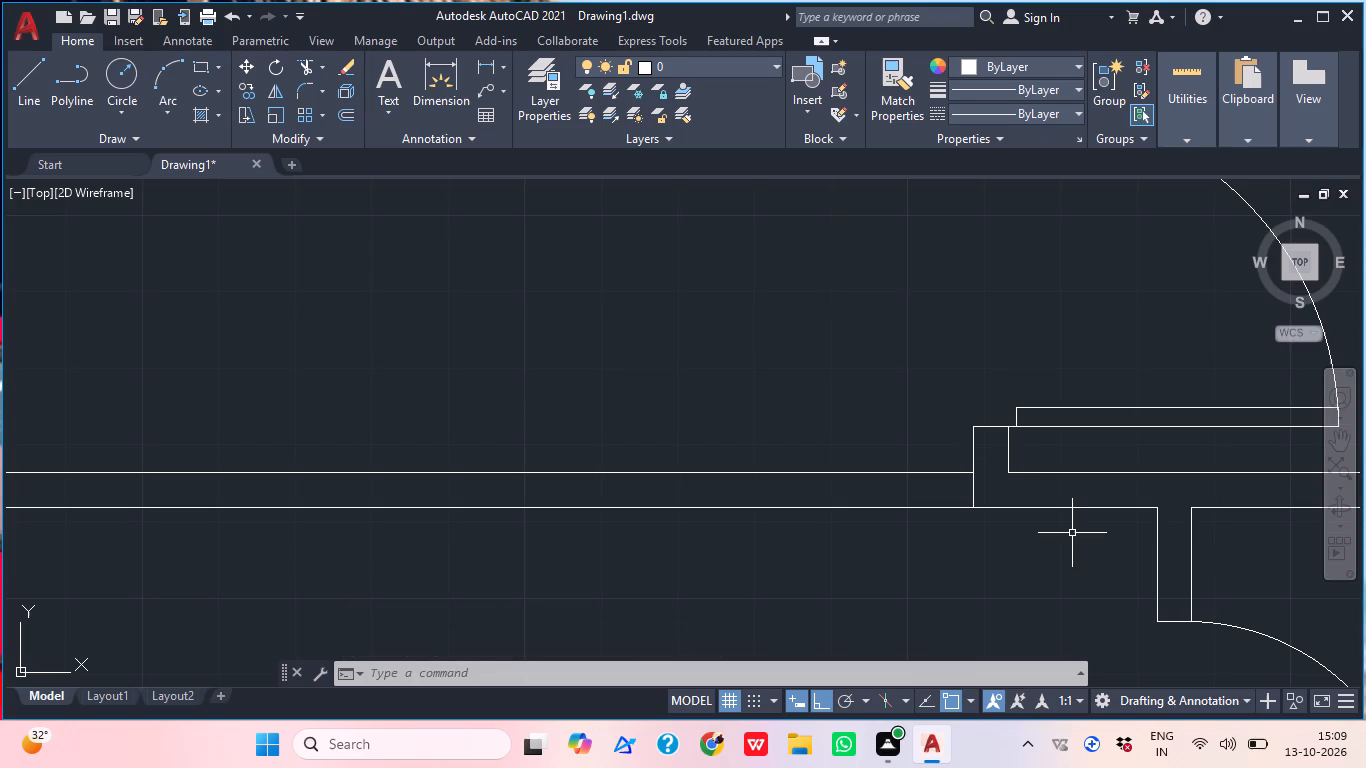
pyautogui.write('o')
pyautogui.press('space')
pyautogui.write('3\'6"')
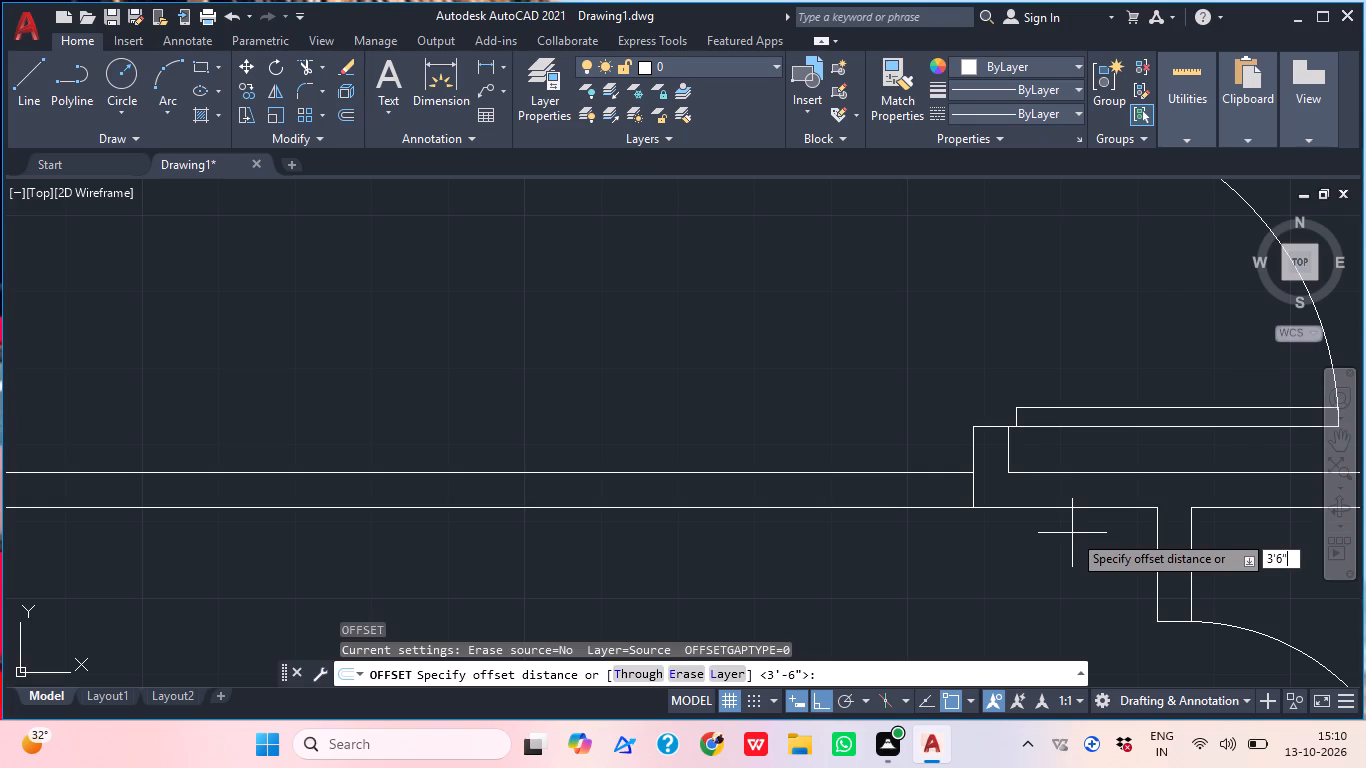
pyautogui.press('Return')
pyautogui.click(973, 488)
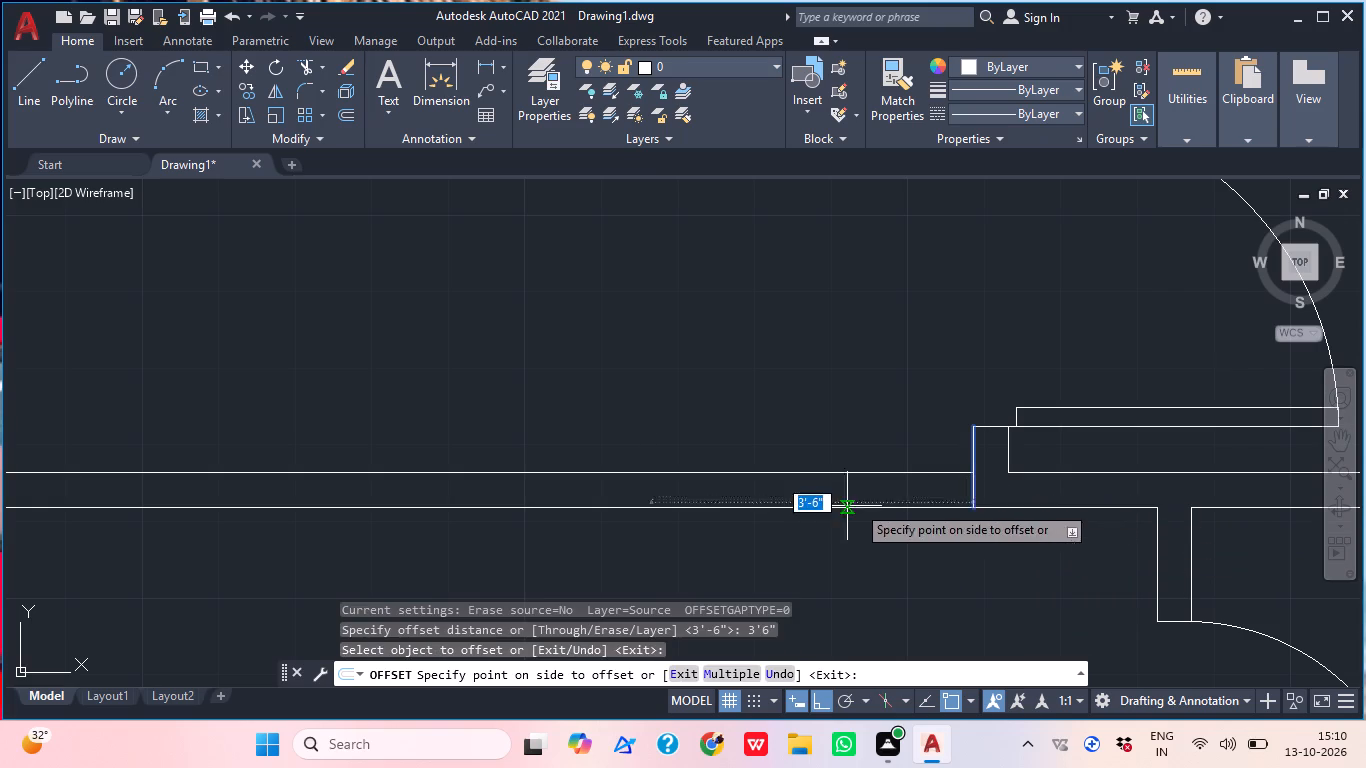
pyautogui.click(734, 517)
pyautogui.press('Escape')
# Trim the offset line's overhang above the partition and both partition lines between the two jambs to cut the opening.
pyautogui.write('tr')
pyautogui.press('space')
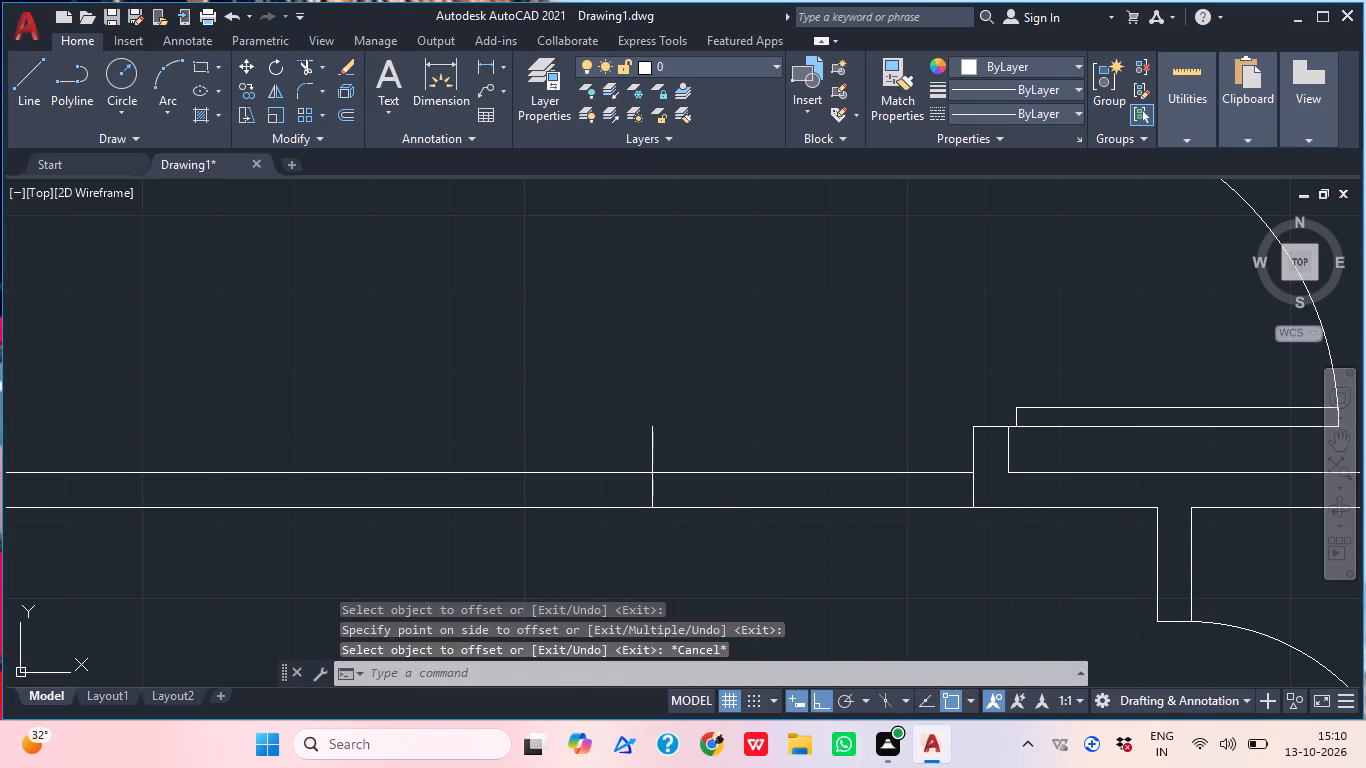
pyautogui.click(696, 433)
pyautogui.click(615, 465)
pyautogui.click(670, 426)
pyautogui.click(759, 553)
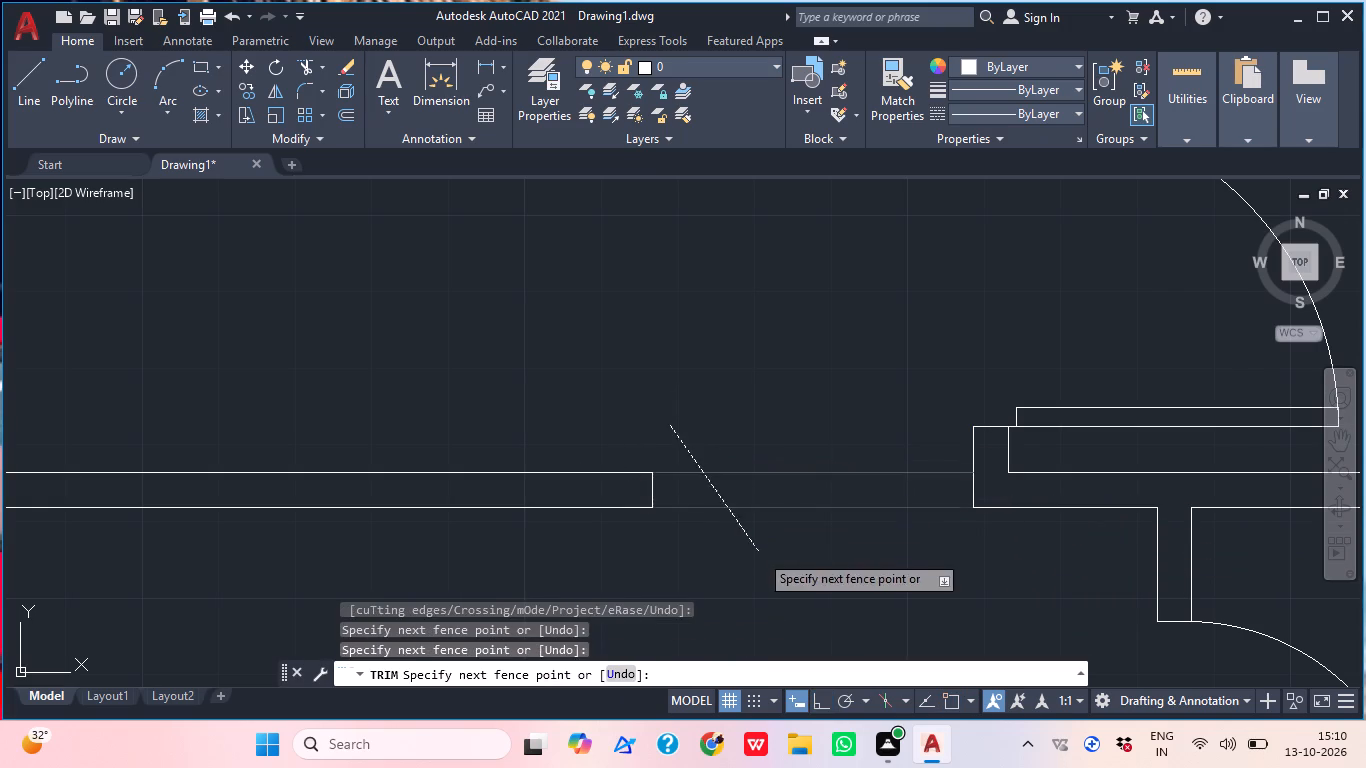
pyautogui.scroll(-2, 868, 353)
pyautogui.moveTo(917, 448); pyautogui.dragTo(763, 530, button='middle')
pyautogui.press('Escape')
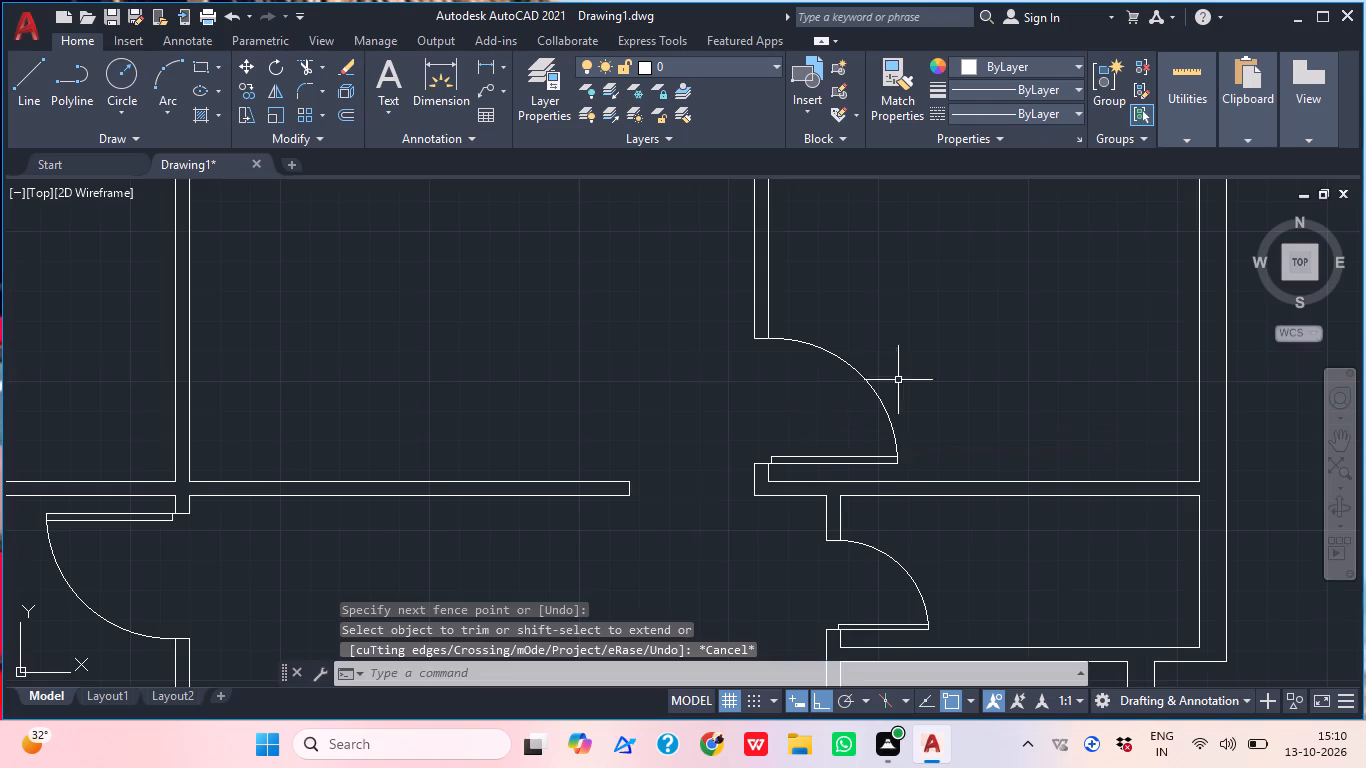
# Review the whole floor plan, checking its rooms, partitions and door openings.
pyautogui.scroll(-2, 923, 377)
pyautogui.moveTo(944, 405); pyautogui.dragTo(911, 440, button='middle')
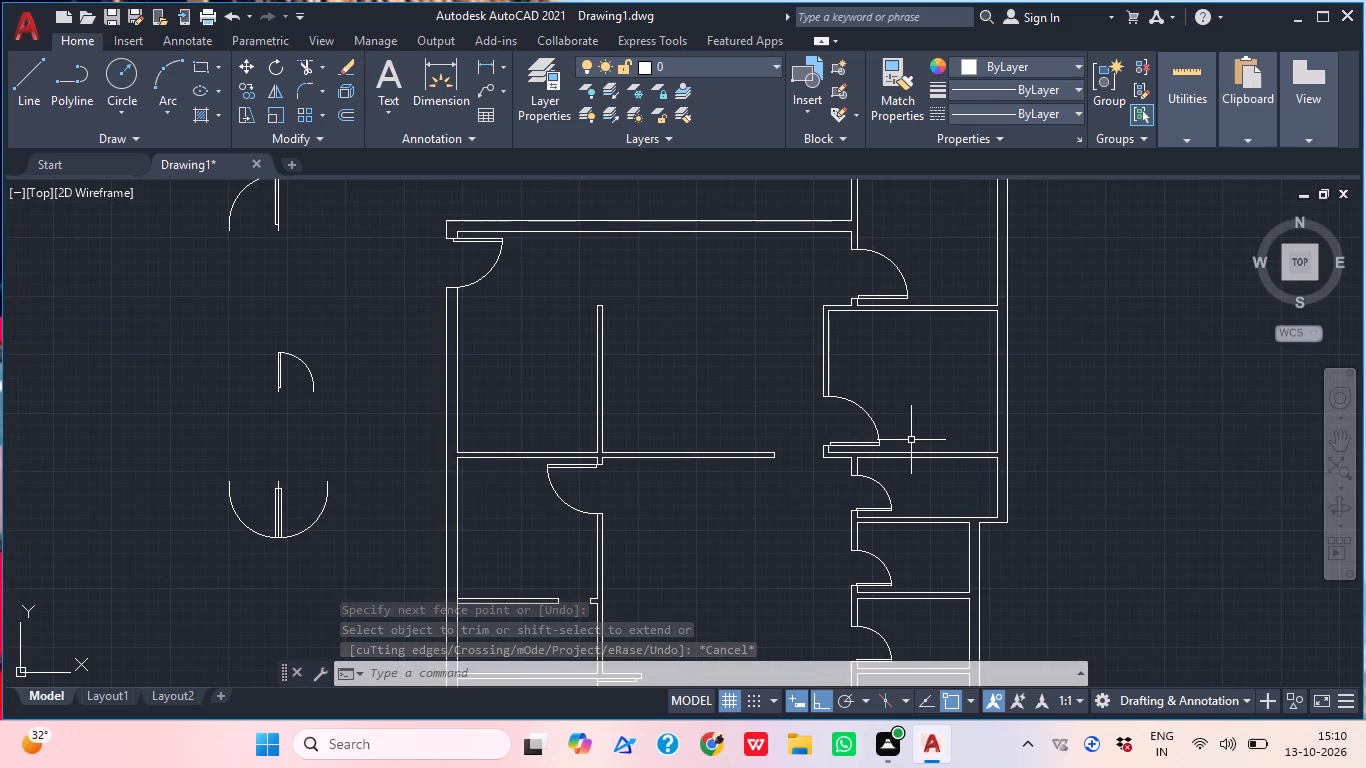
pyautogui.scroll(-2, 911, 440)
pyautogui.moveTo(867, 496); pyautogui.dragTo(868, 496, button='middle')
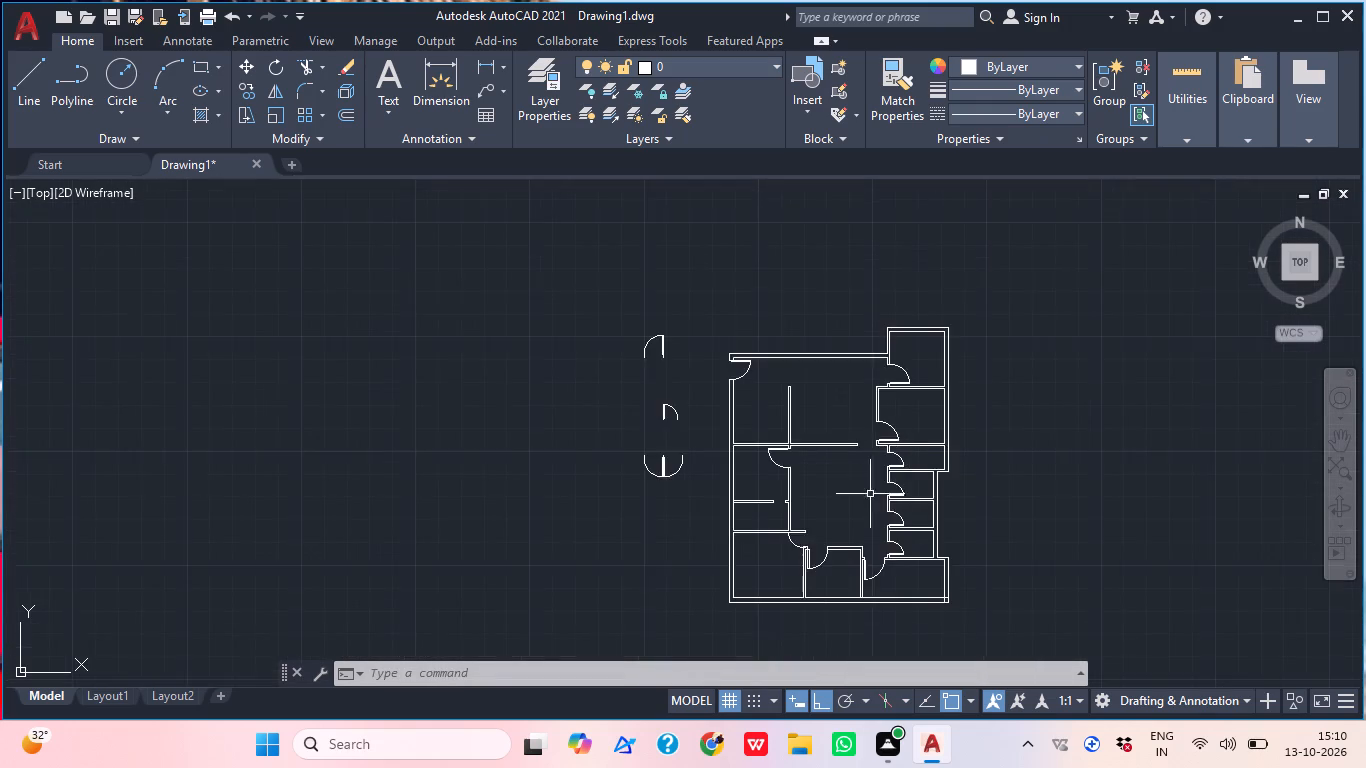
pyautogui.moveTo(868, 496); pyautogui.dragTo(772, 416, button='middle')
pyautogui.scroll(2, 698, 401)
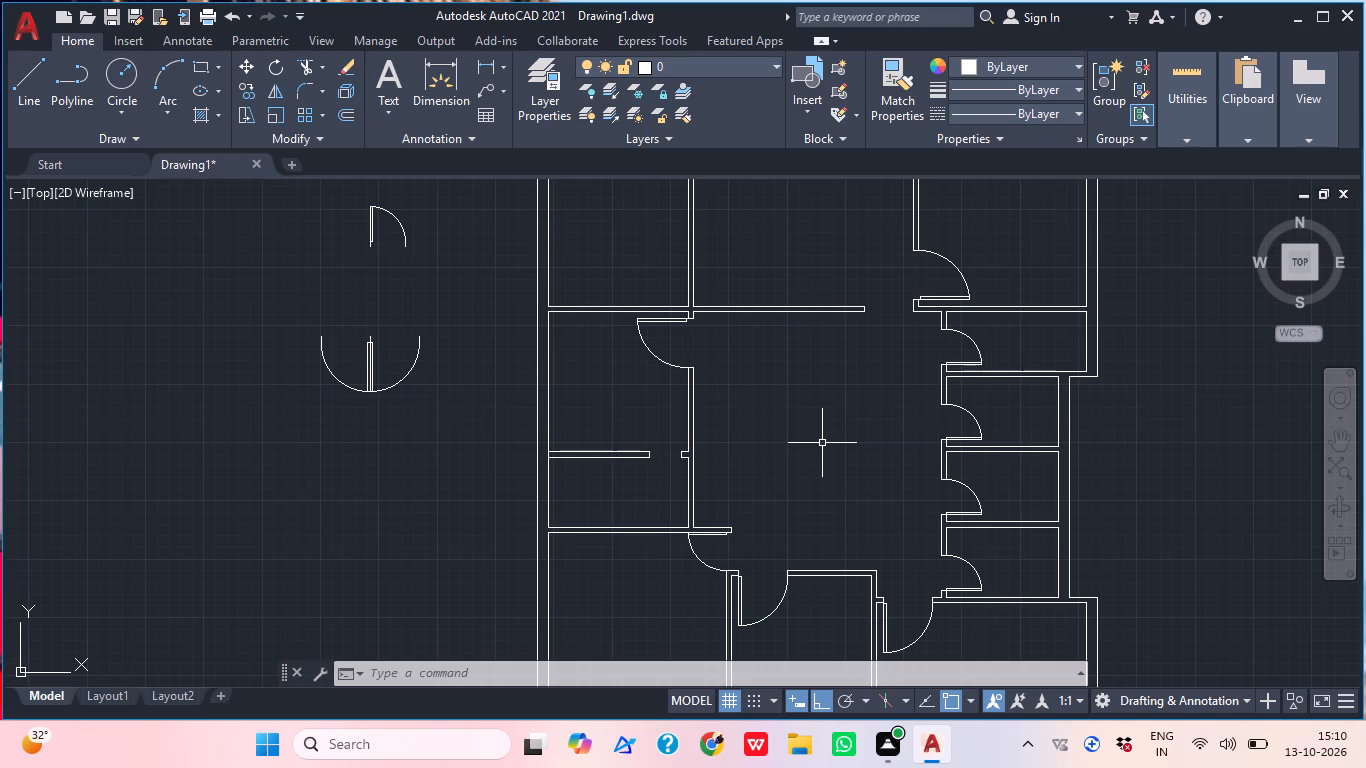
pyautogui.moveTo(806, 400); pyautogui.dragTo(799, 429, button='middle')
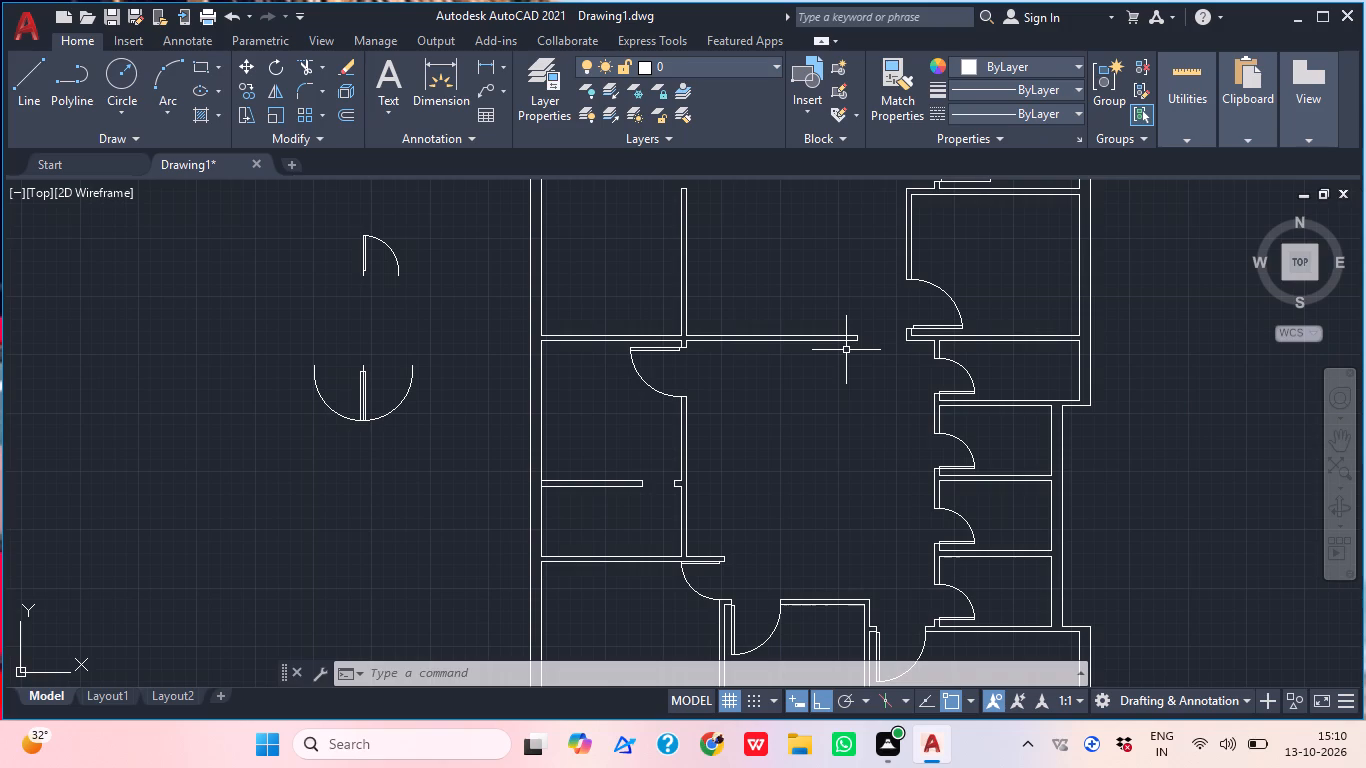
pyautogui.moveTo(1112, 346); pyautogui.dragTo(1026, 483, button='middle')
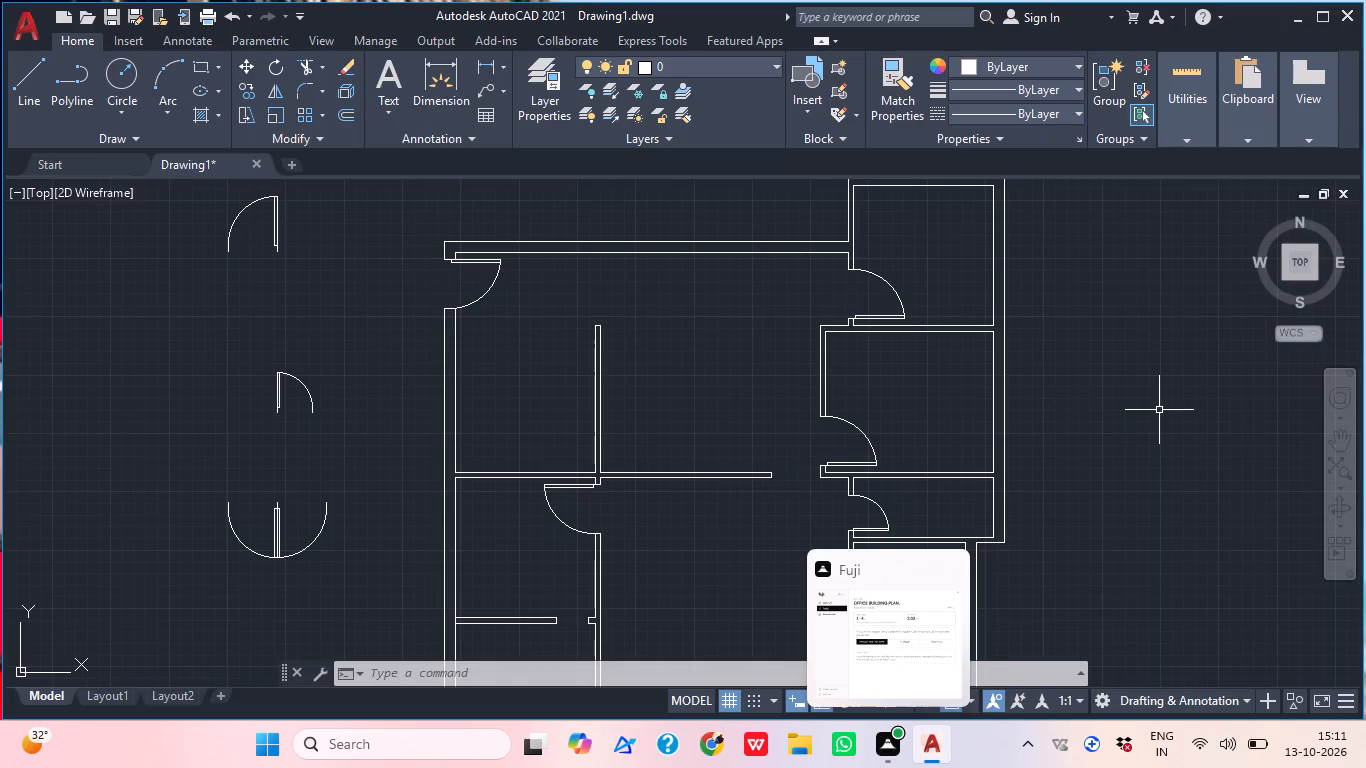
pyautogui.scroll(-1, 1167, 313)
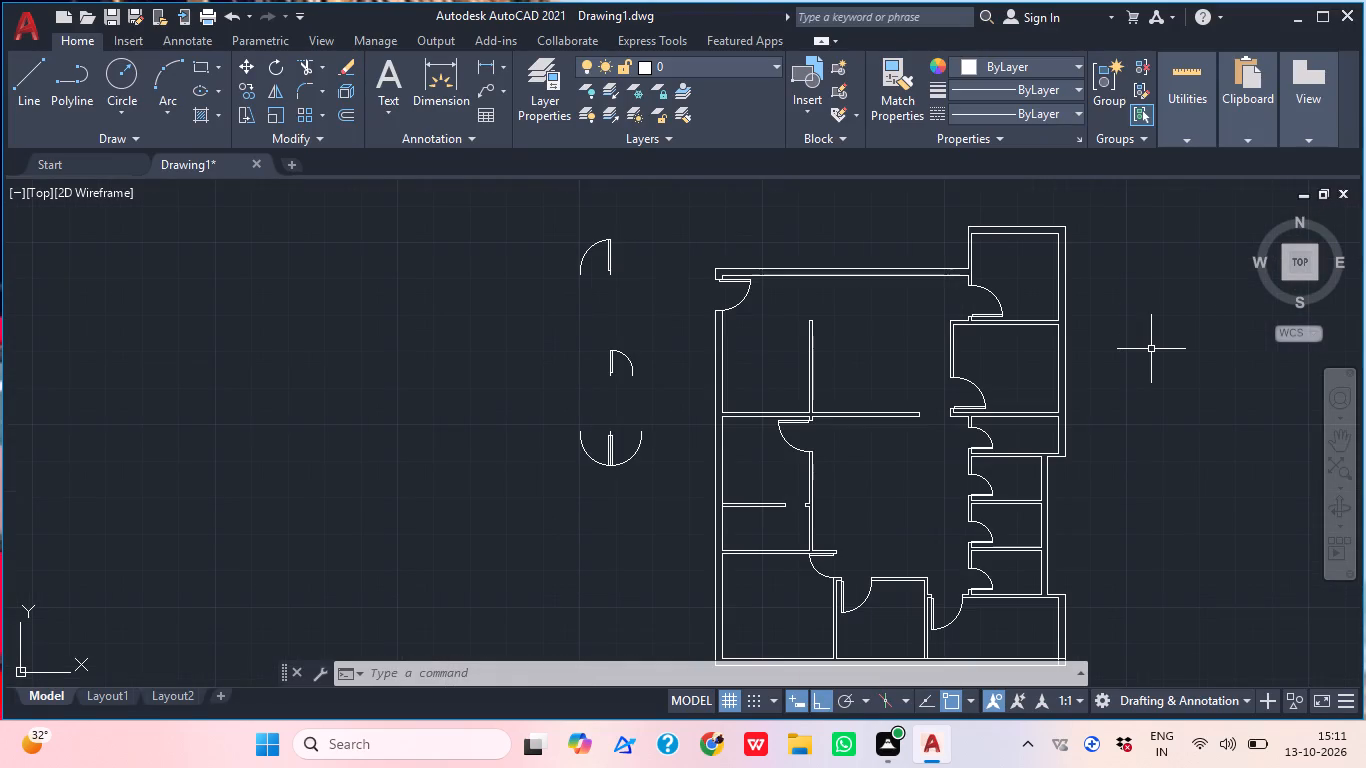
pyautogui.moveTo(1110, 510); pyautogui.dragTo(911, 474, button='middle')
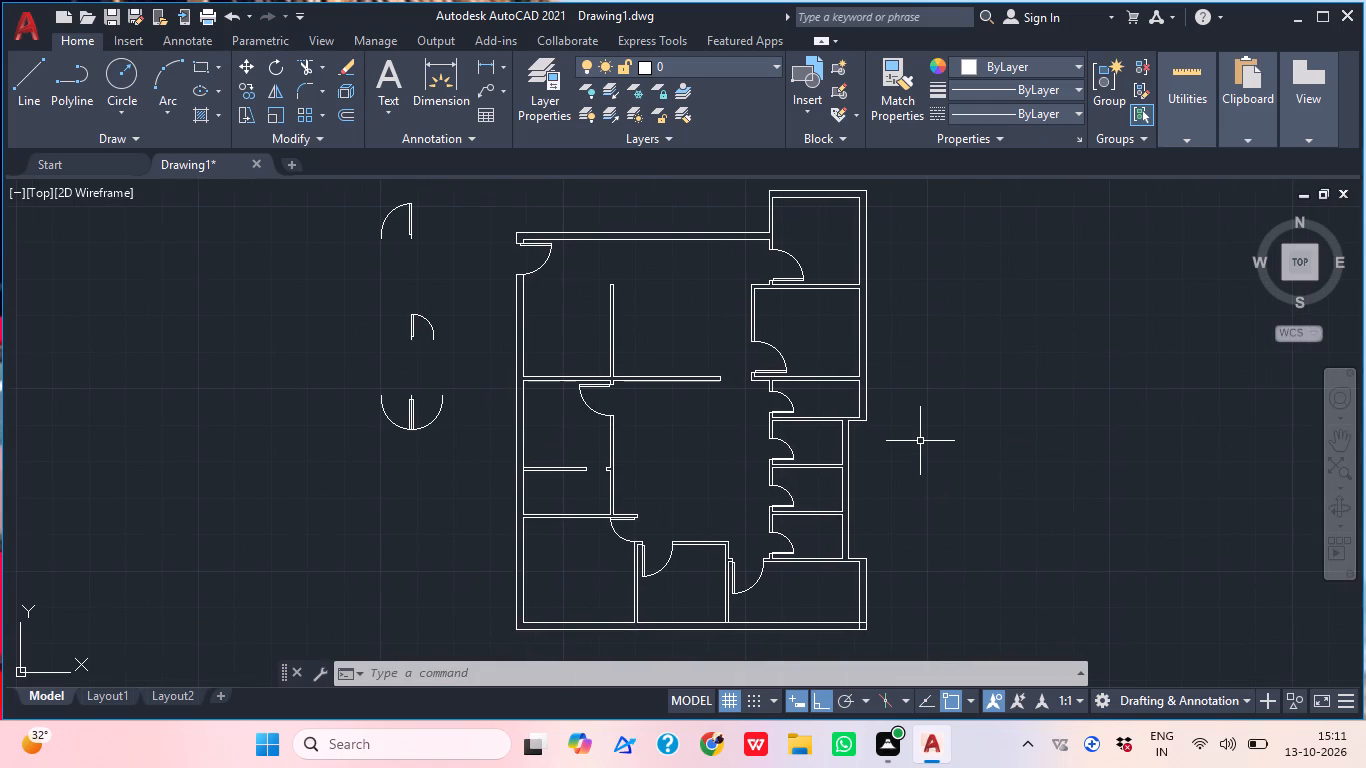
pyautogui.middleClick(899, 423)
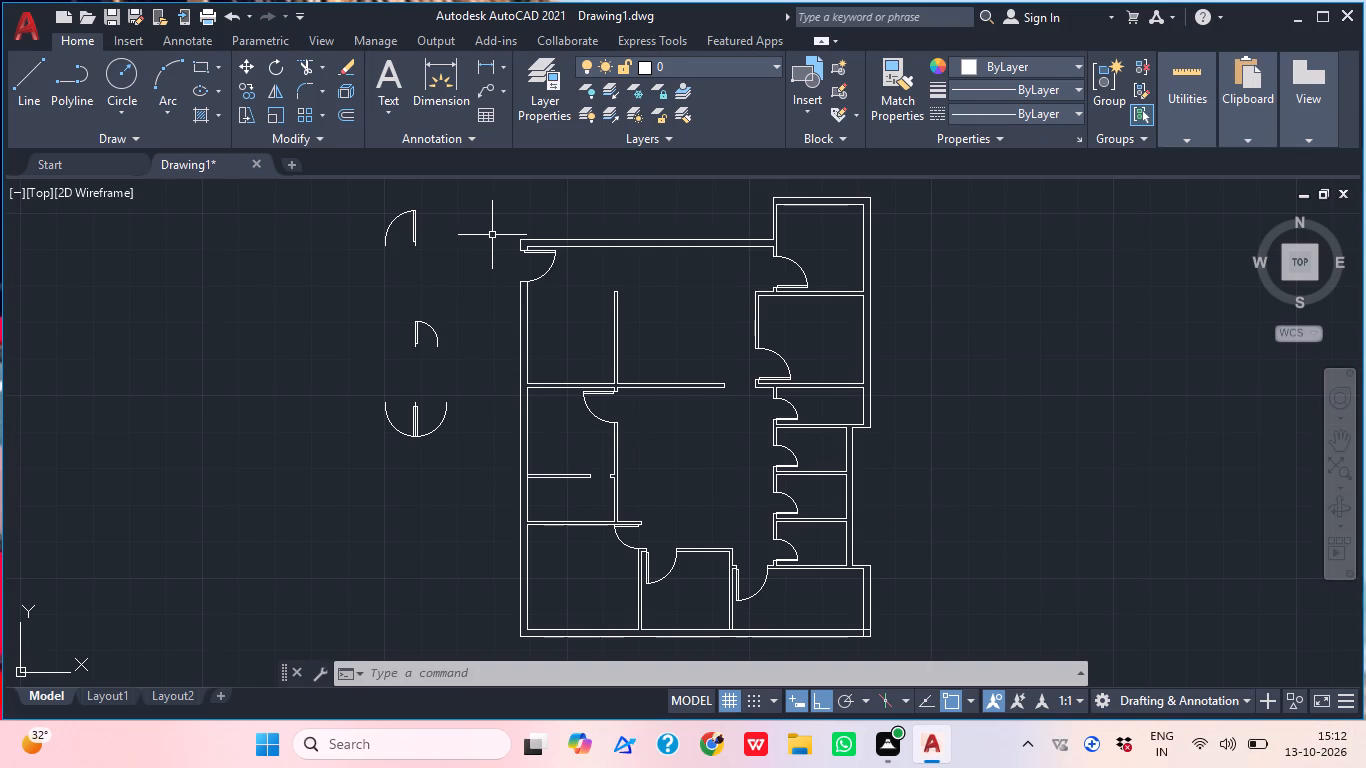
pyautogui.moveTo(634, 448); pyautogui.dragTo(654, 424, button='middle')
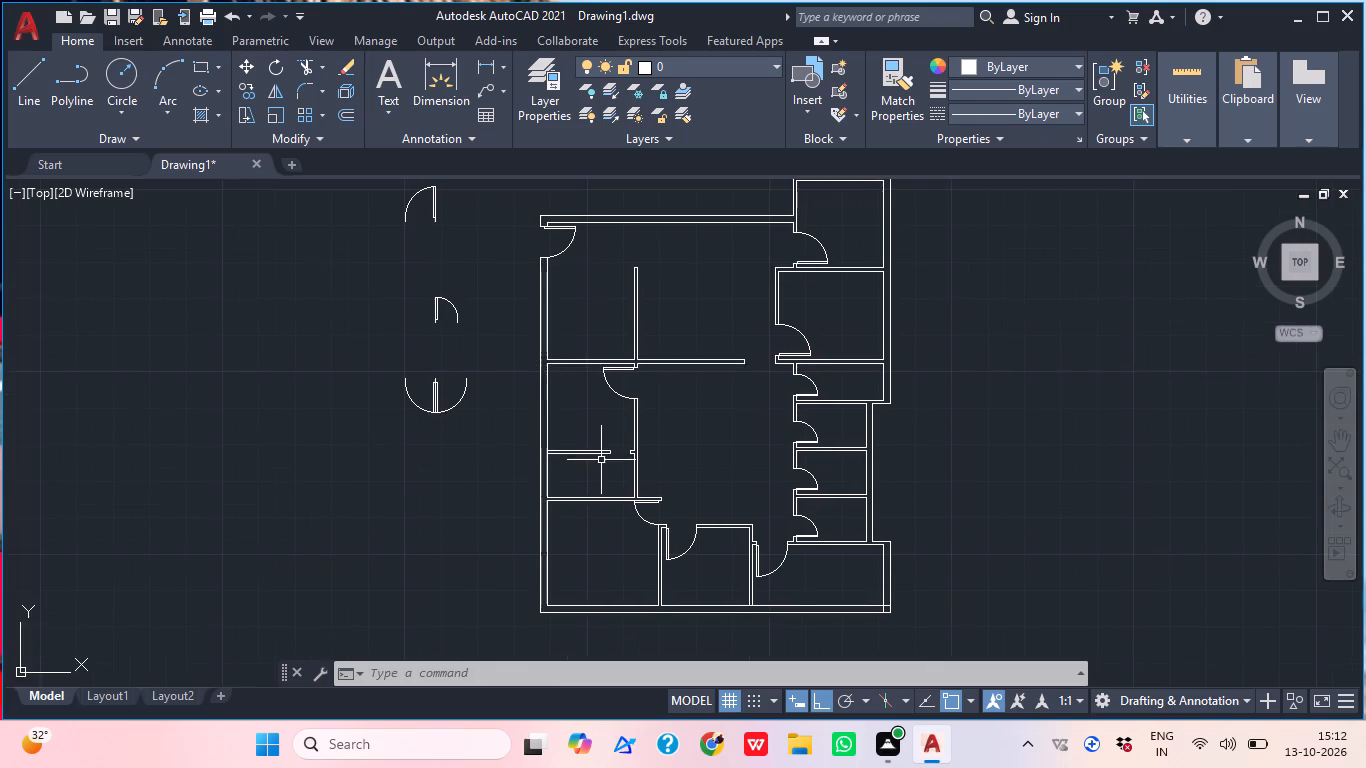
# Rotate the 2'-6" door block beside the plan 180° about its hinge end.
pyautogui.scroll(2, 601, 460)
pyautogui.moveTo(690, 443); pyautogui.dragTo(614, 522, button='middle')
pyautogui.scroll(-2, 668, 363)
pyautogui.scroll(2, 476, 265)
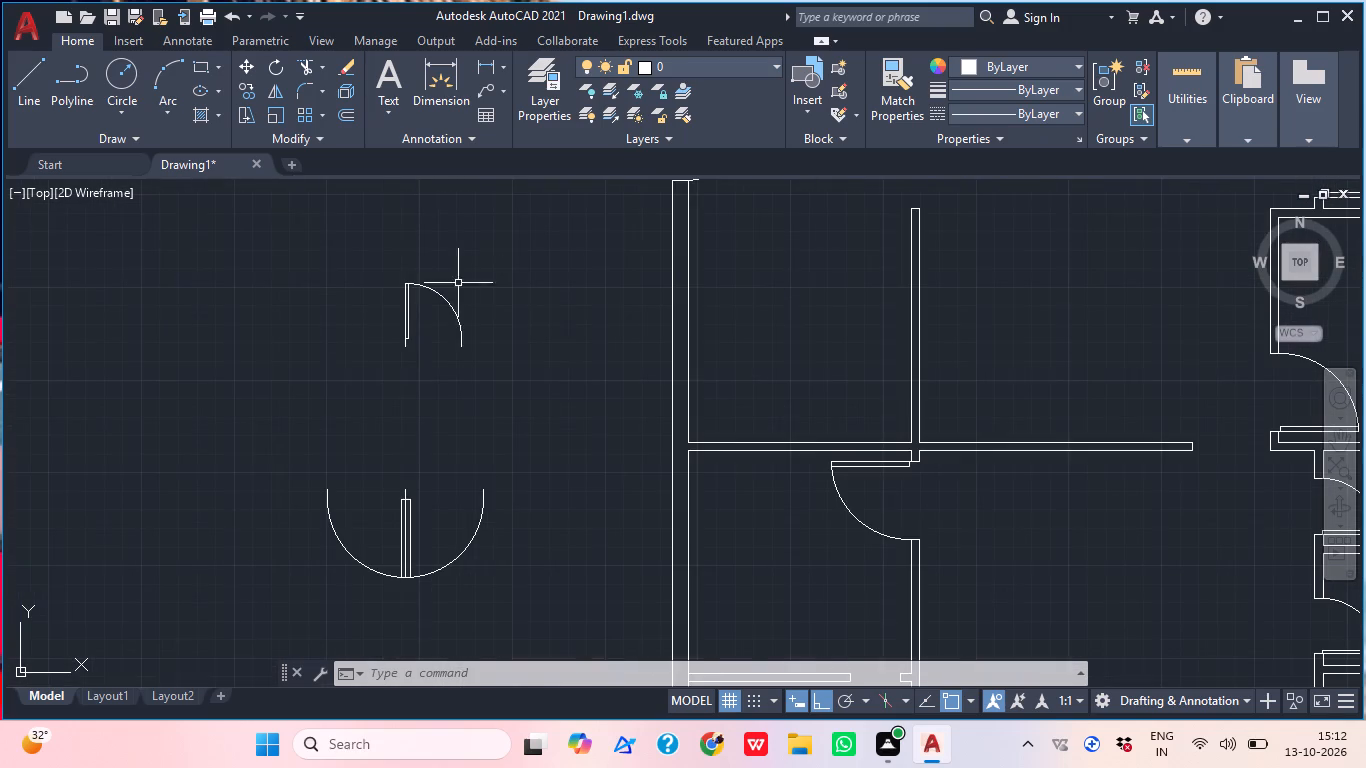
pyautogui.click(444, 312)
pyautogui.click(321, 301)
pyautogui.write('ro')
pyautogui.press('space')
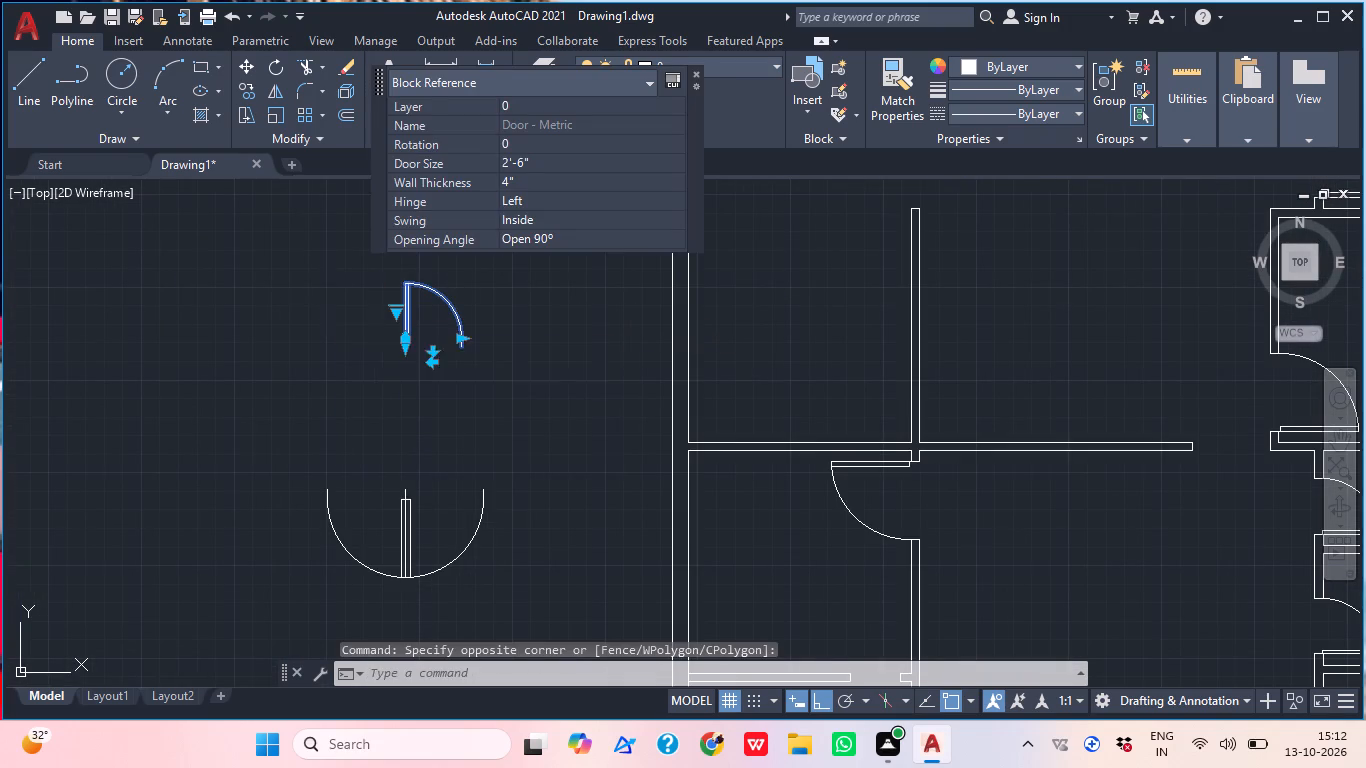
pyautogui.scroll(2, 378, 347)
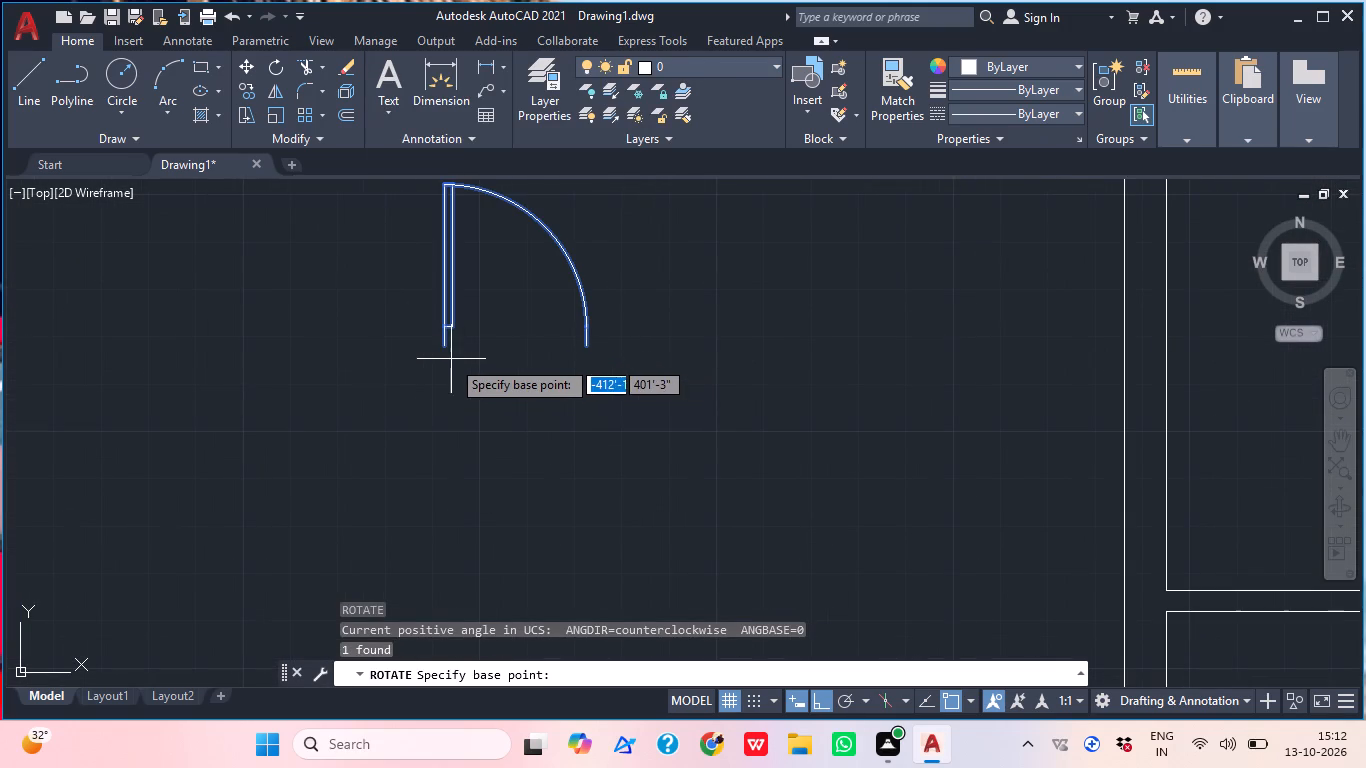
pyautogui.click(440, 350)
pyautogui.scroll(-3, 510, 322)
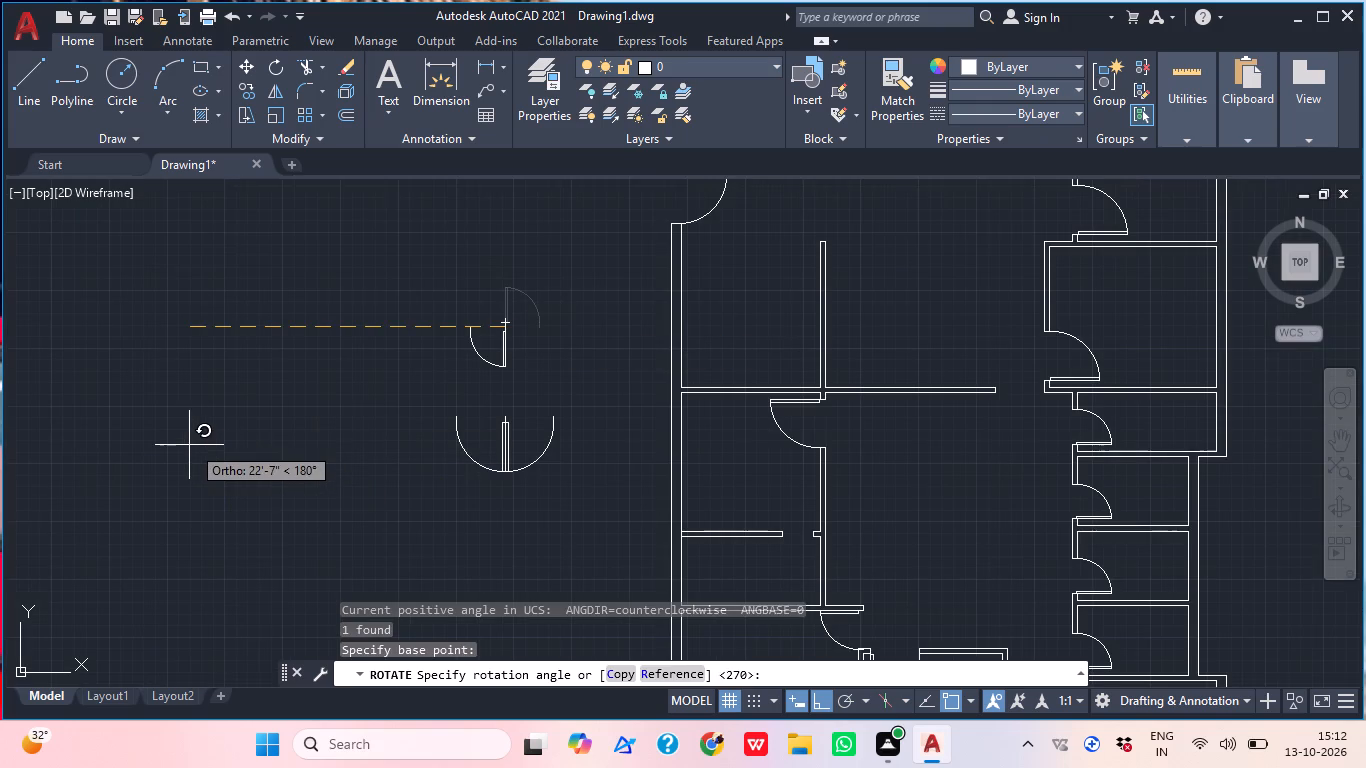
pyautogui.click(189, 445)
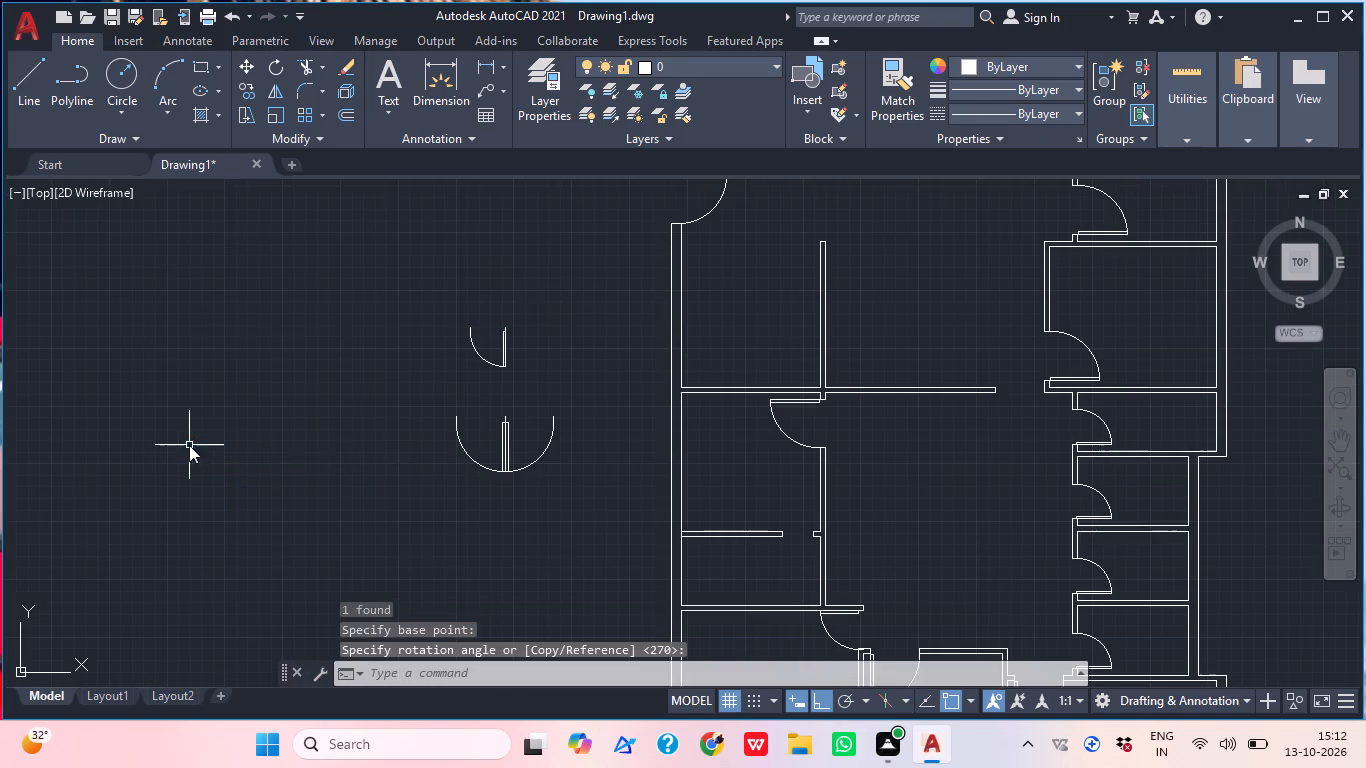
# Move the rotated 2'-6" door block by its hinge-side frame end onto the upper corner of the new opening's right jamb.
pyautogui.scroll(2, 487, 342)
pyautogui.click(560, 347)
pyautogui.click(482, 298)
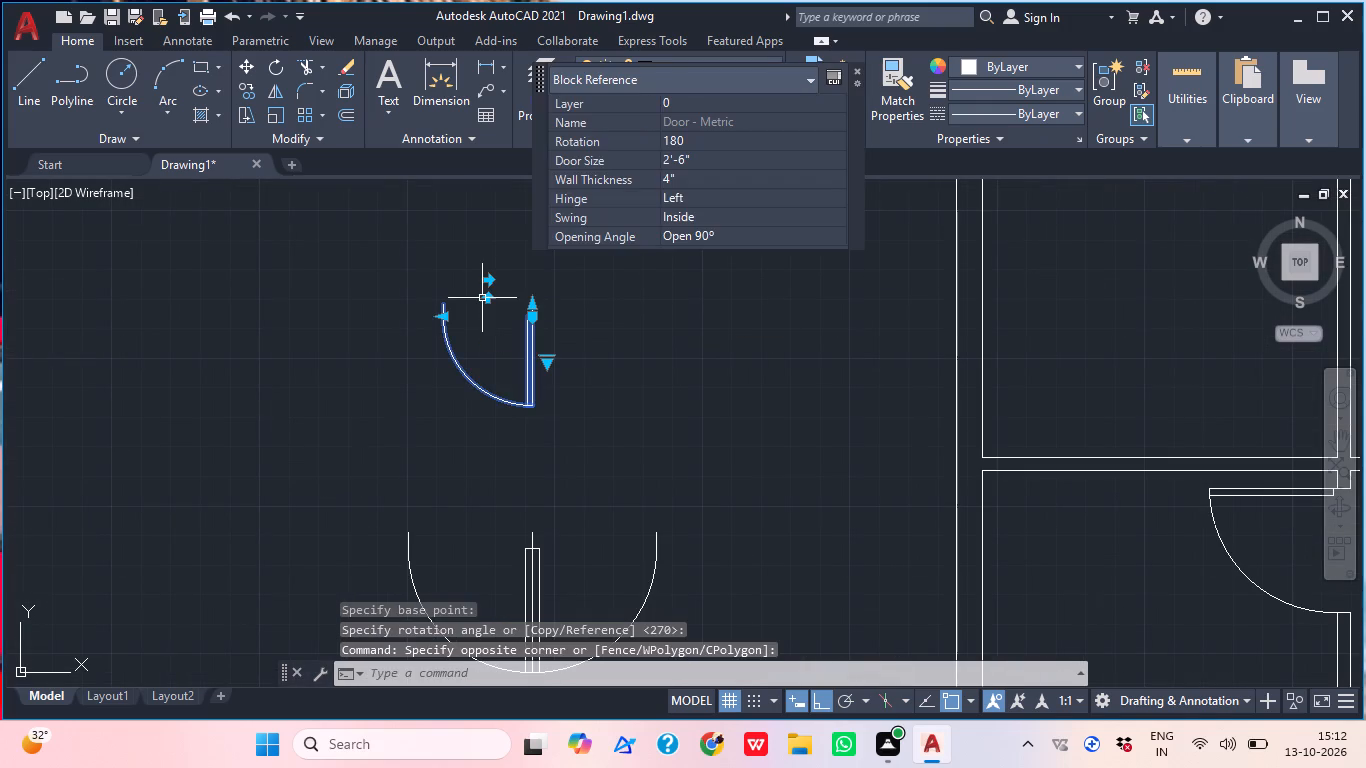
pyautogui.write('m')
pyautogui.press('space')
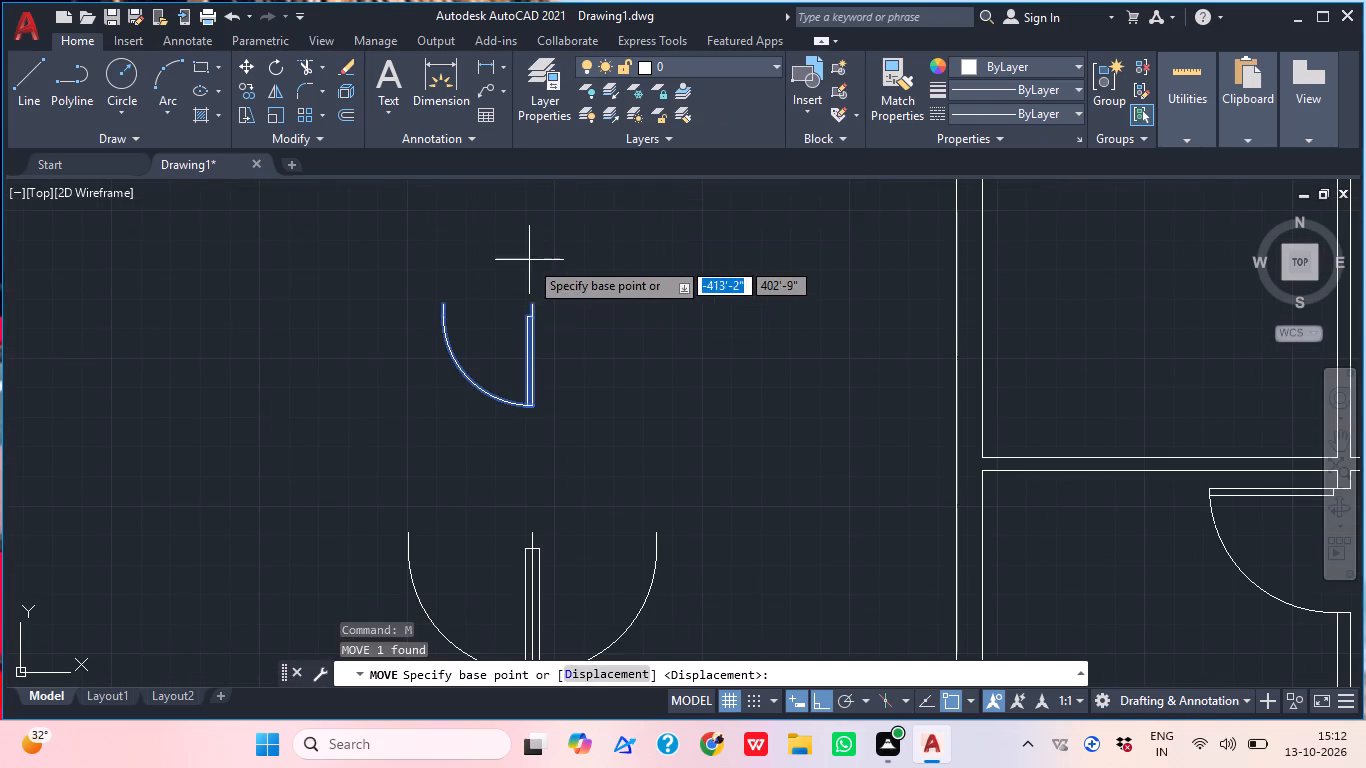
pyautogui.scroll(2, 529, 260)
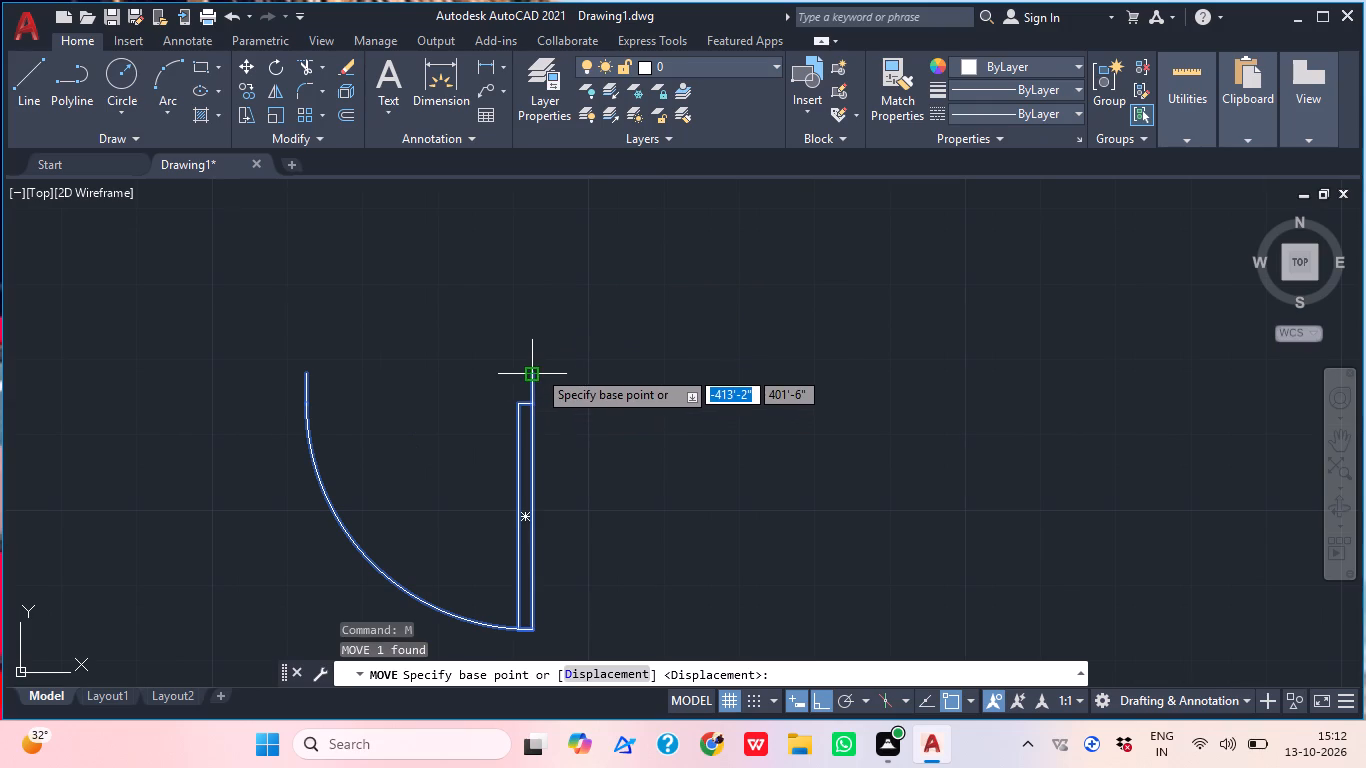
pyautogui.click(534, 370)
pyautogui.scroll(-3, 565, 205)
pyautogui.scroll(-1, 787, 307)
pyautogui.moveTo(787, 307); pyautogui.dragTo(542, 328, button='middle')
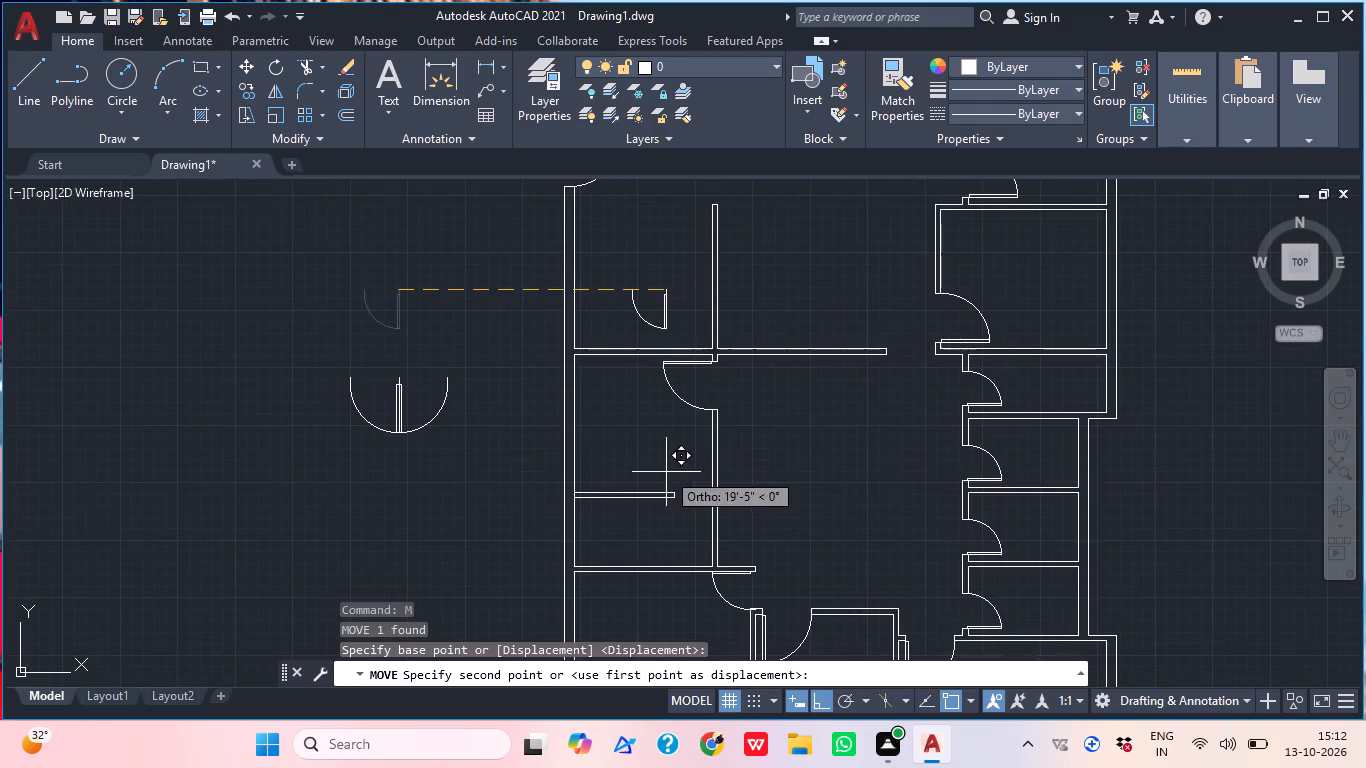
pyautogui.scroll(4, 663, 505)
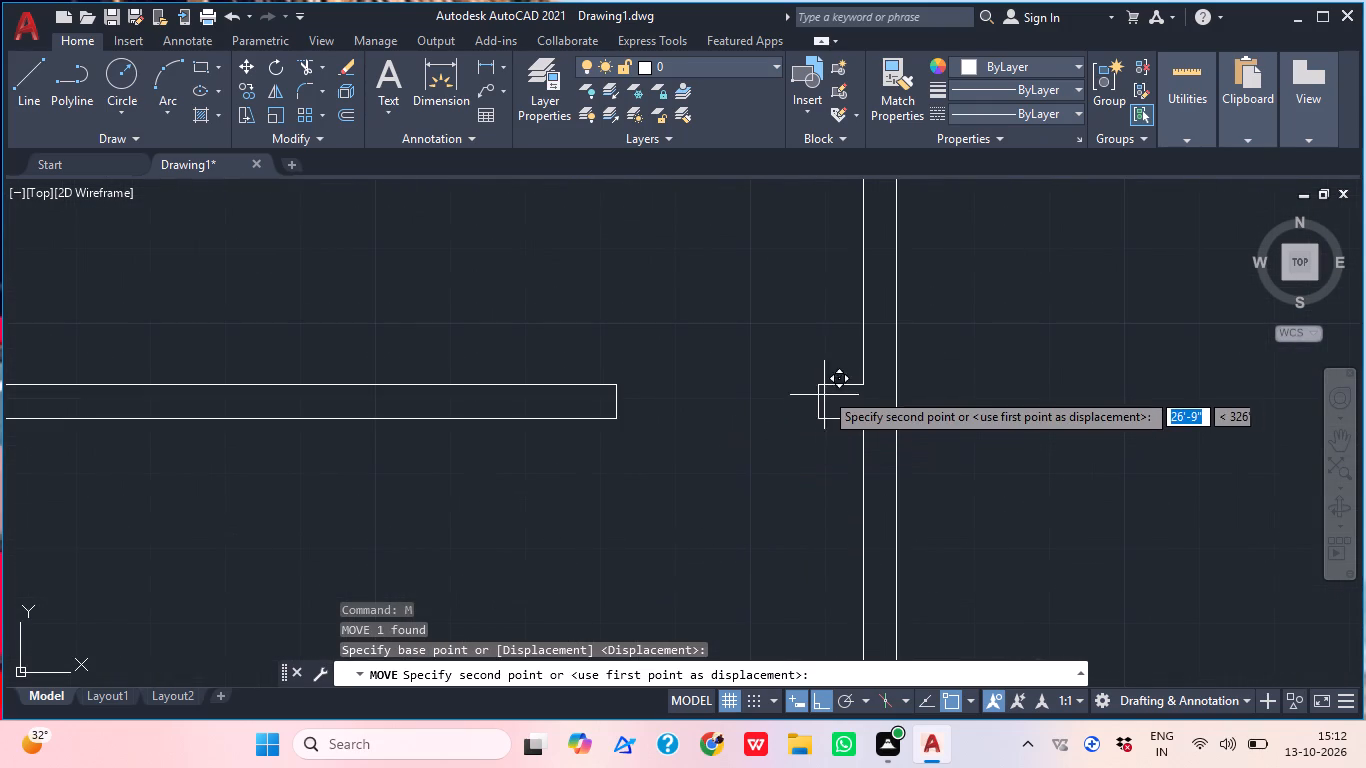
pyautogui.click(824, 379)
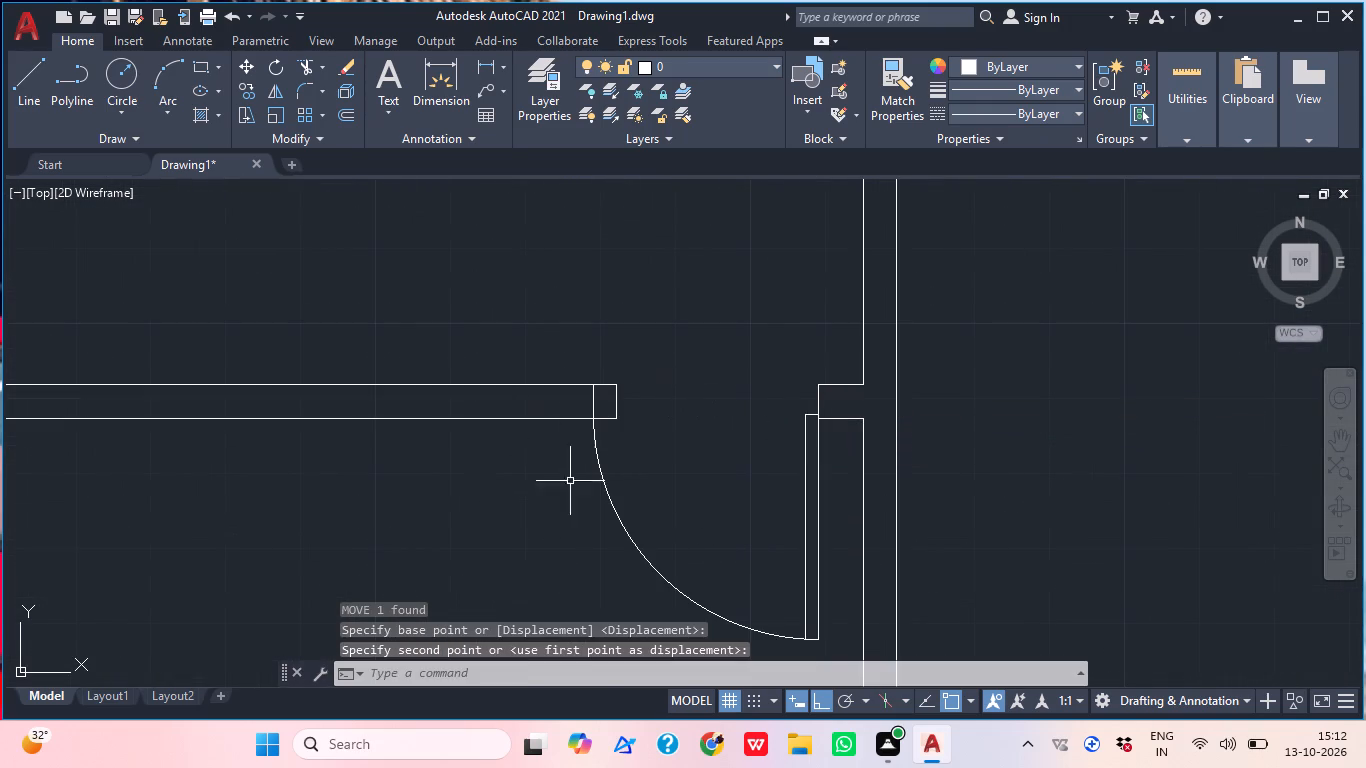
# Scale the placed door by reference from its hinge corner, fitting its frame width to the opening's left jamb.
pyautogui.click(592, 501)
pyautogui.click(631, 492)
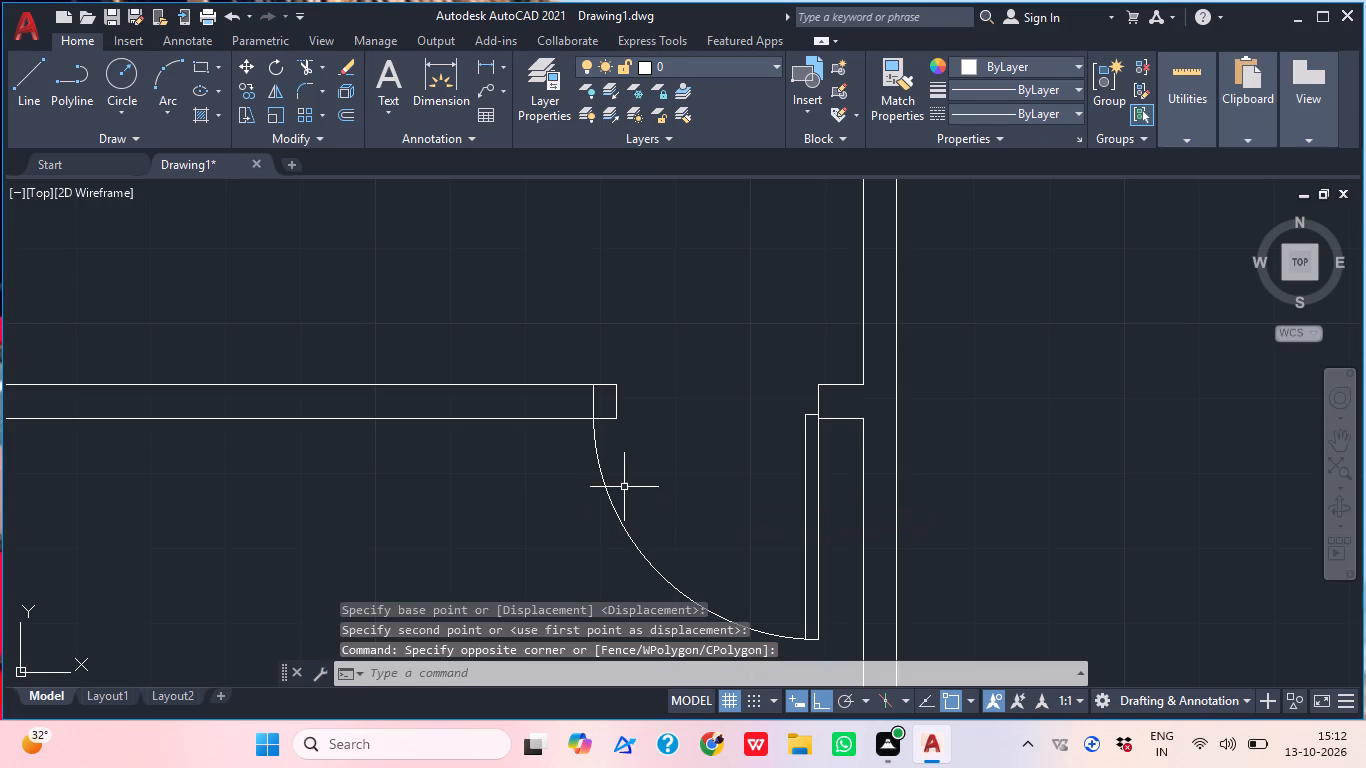
pyautogui.click(812, 500)
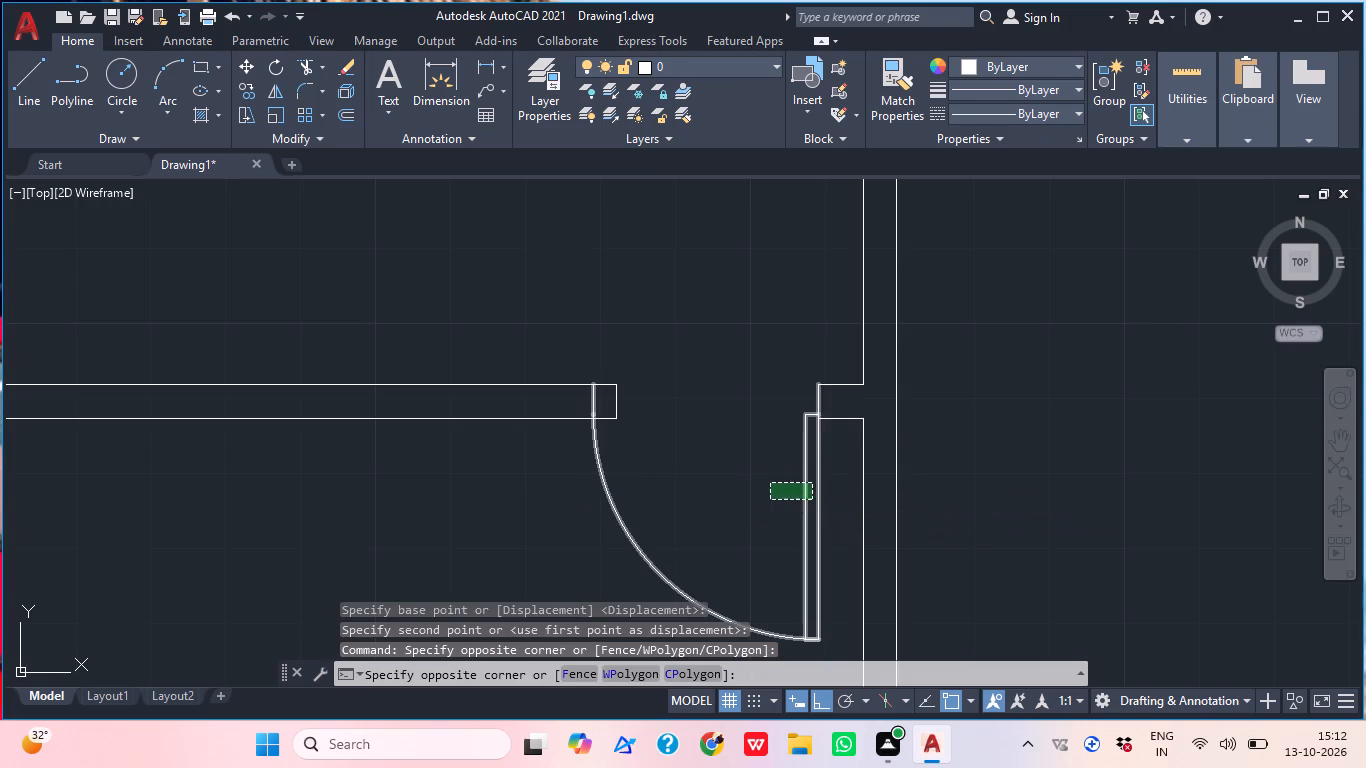
pyautogui.click(770, 483)
pyautogui.write('sc')
pyautogui.press('space')
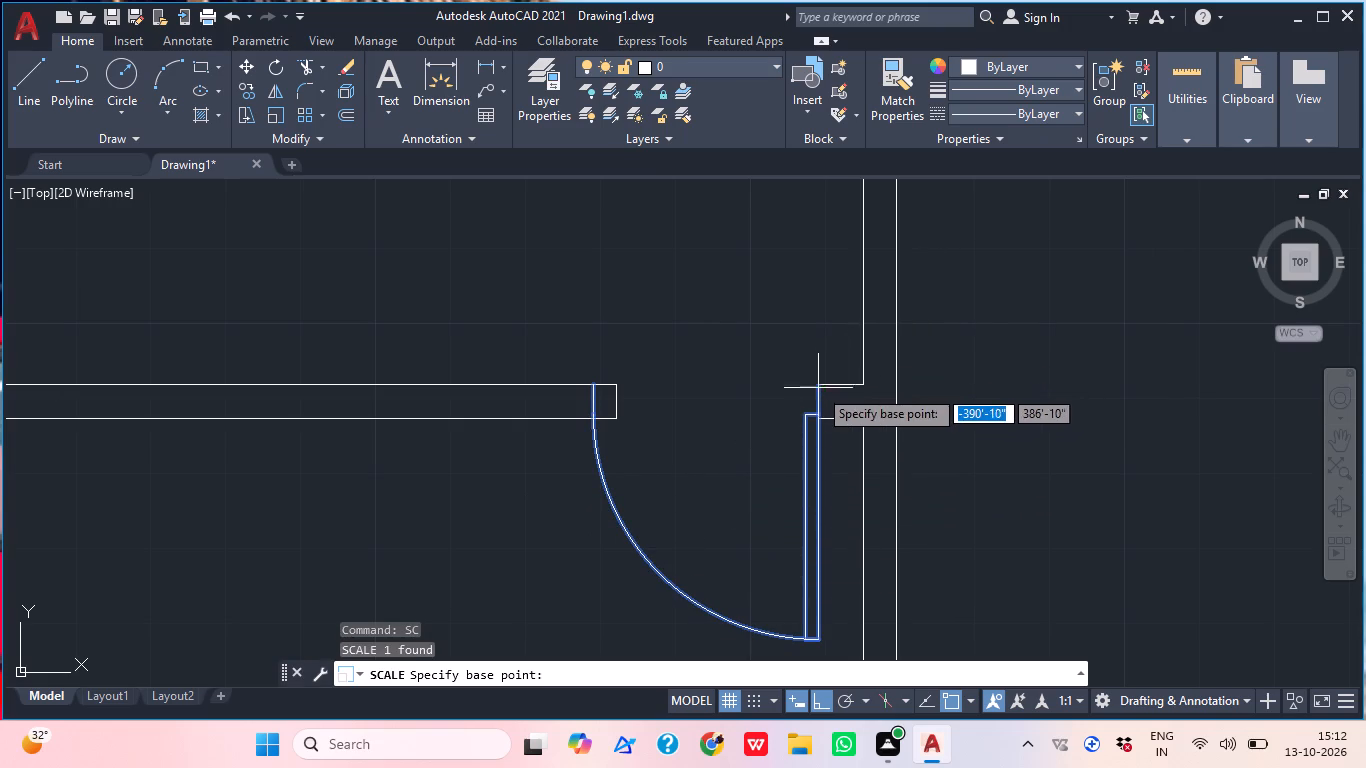
pyautogui.click(818, 388)
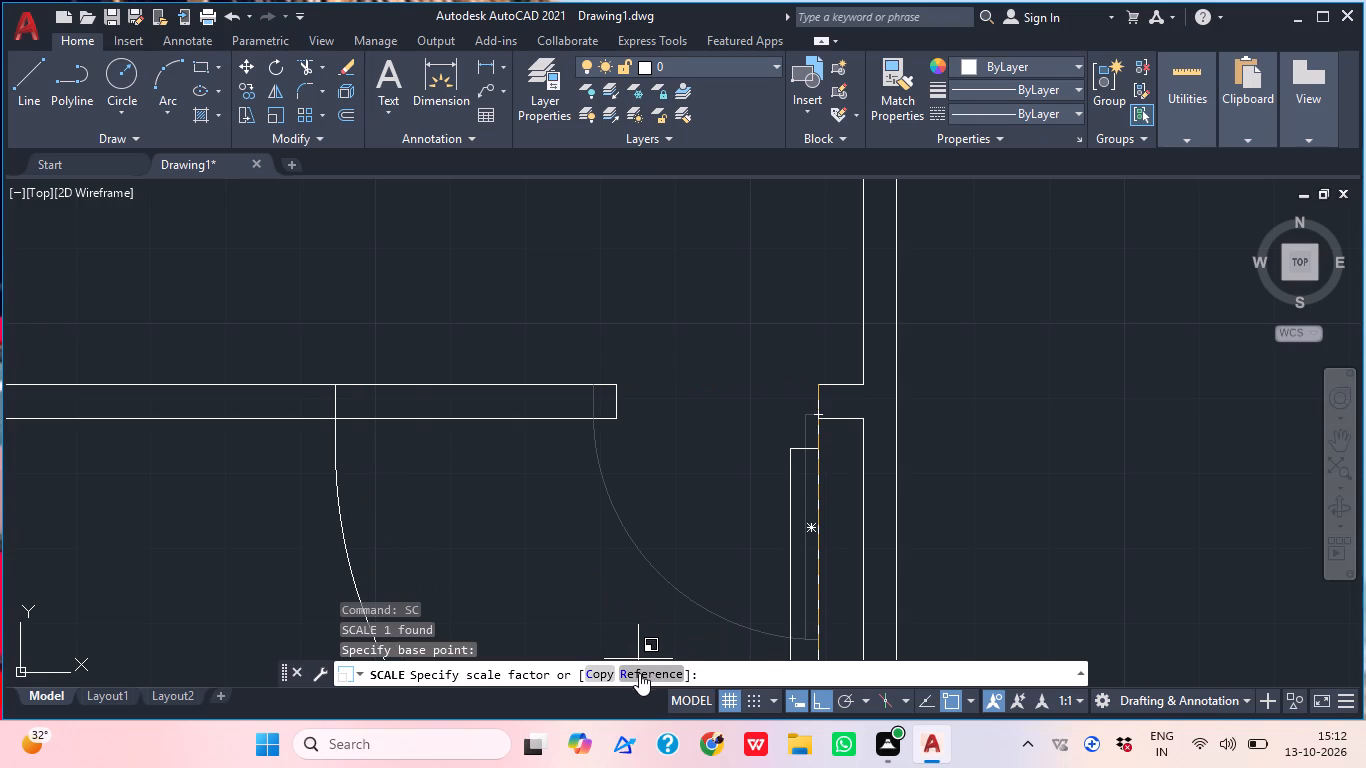
pyautogui.click(639, 673)
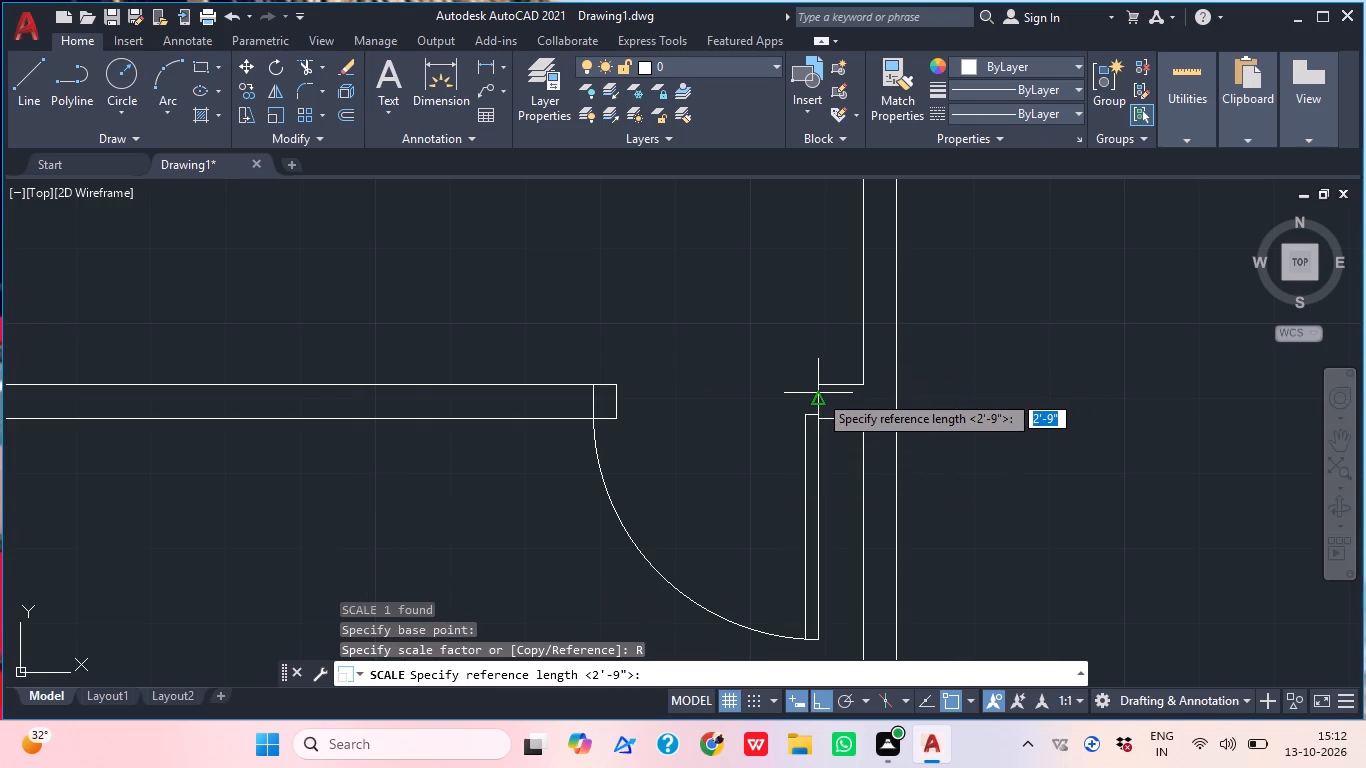
pyautogui.click(819, 390)
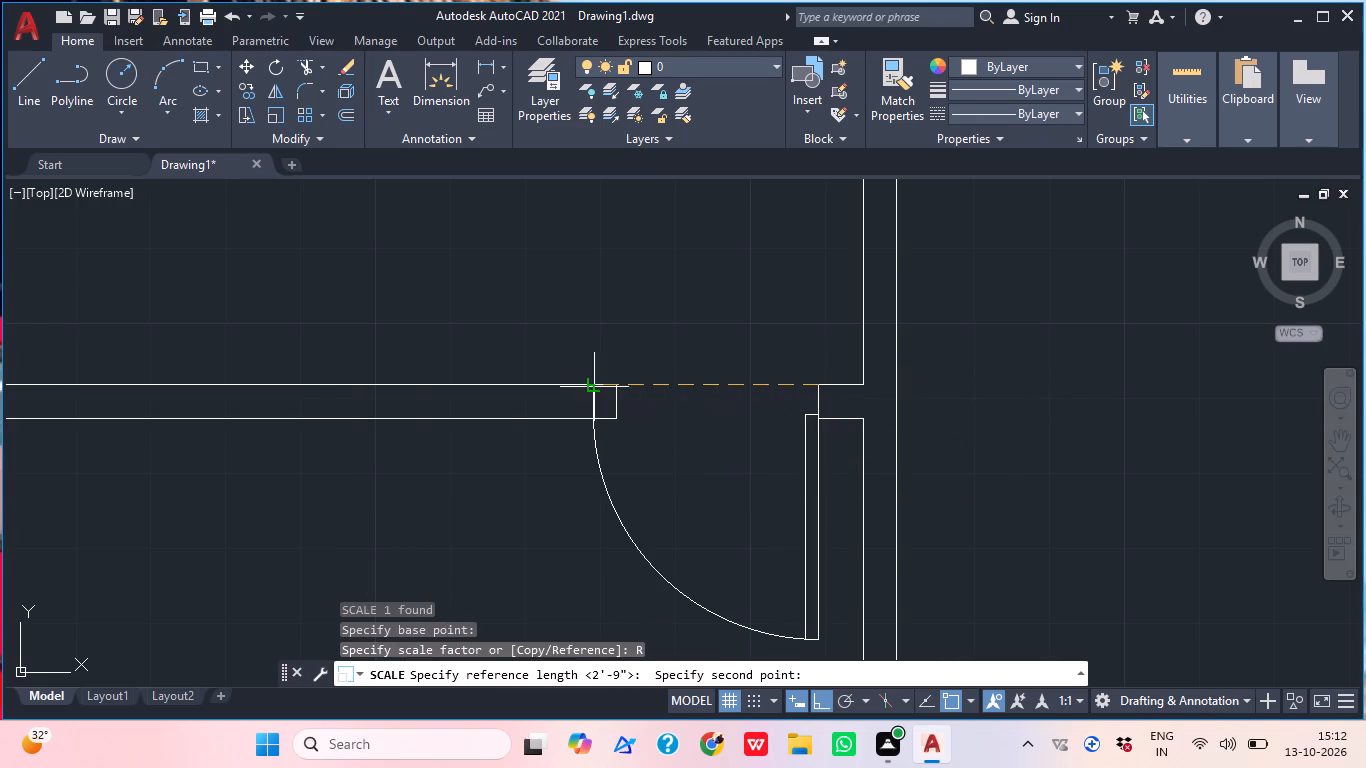
pyautogui.click(593, 387)
pyautogui.click(613, 386)
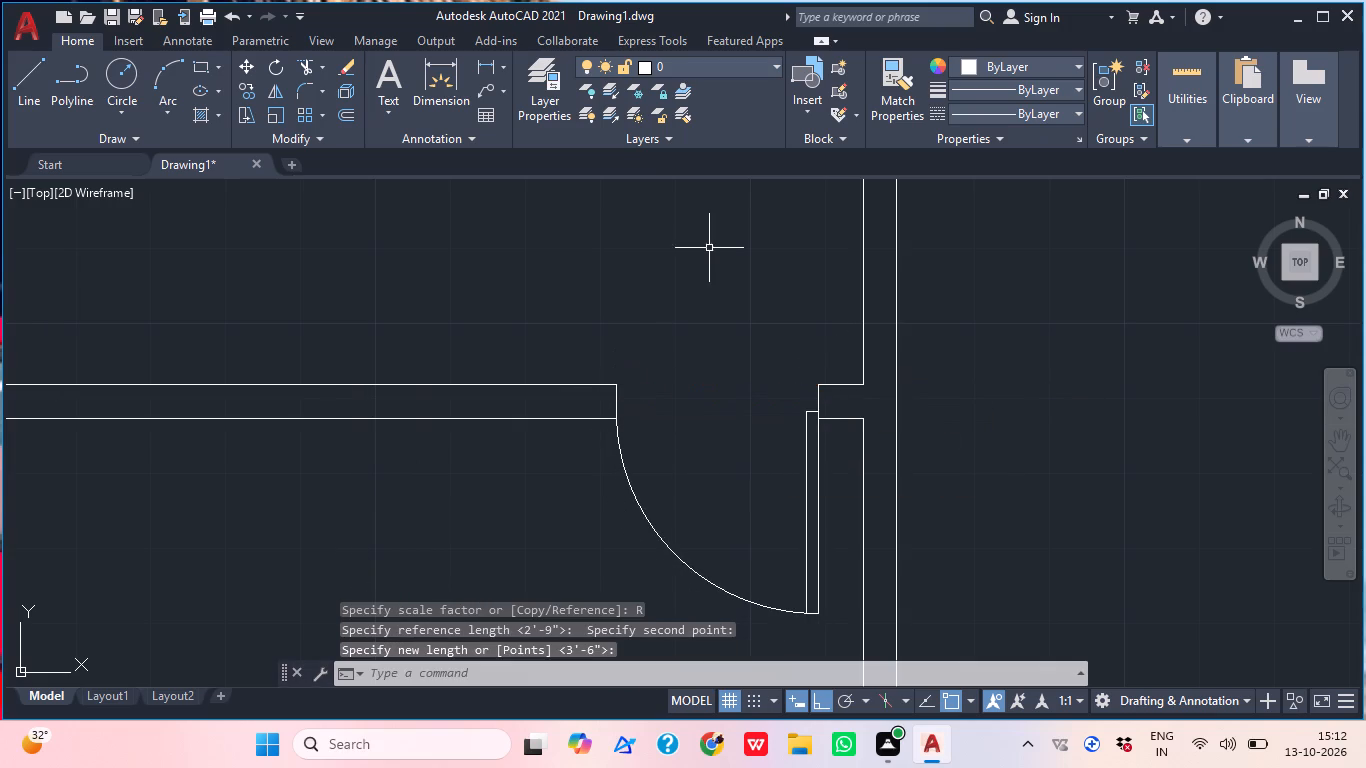
pyautogui.press('Escape')
# Examine the floor plan's rooms, partitions and fitted doors, from the upper rooms down to the lower-right room.
pyautogui.scroll(-2, 660, 294)
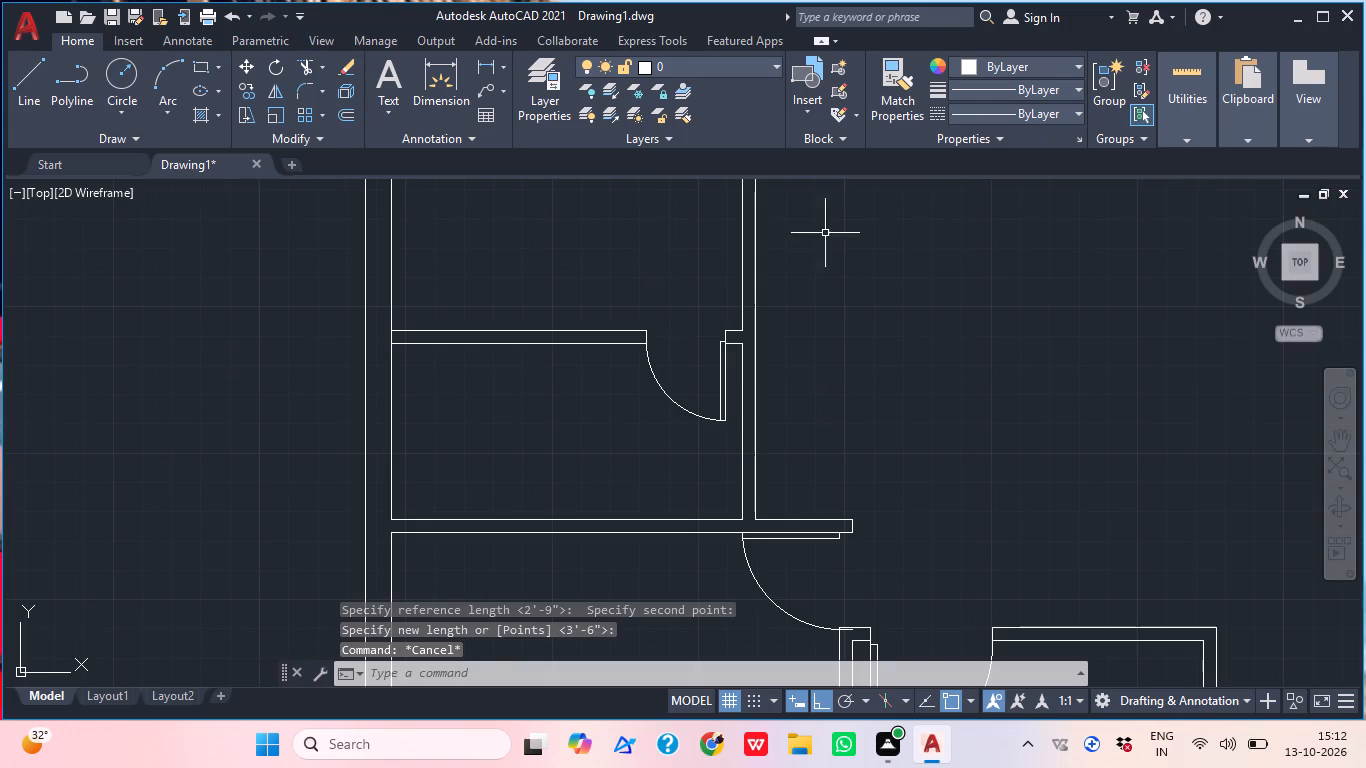
pyautogui.moveTo(838, 220); pyautogui.dragTo(548, 387, button='middle')
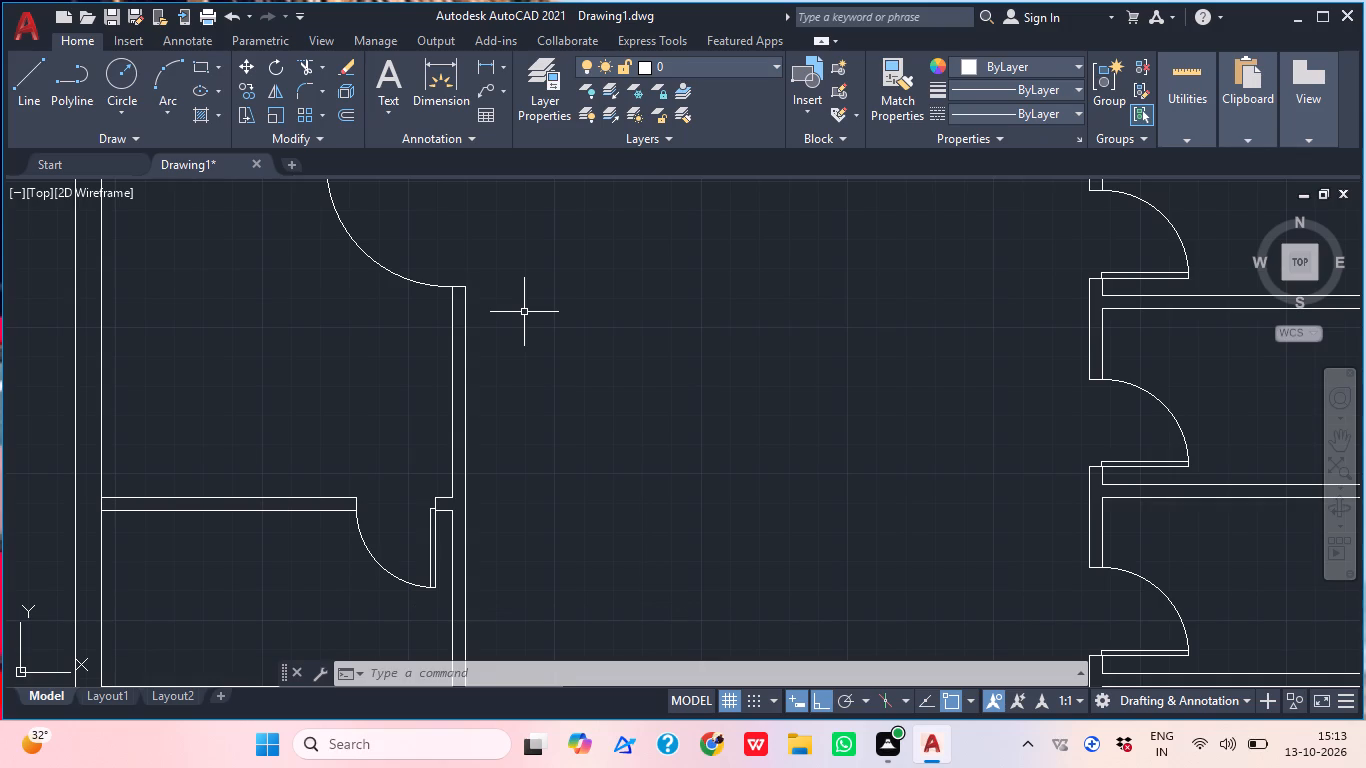
pyautogui.scroll(-2, 702, 292)
pyautogui.moveTo(714, 335); pyautogui.dragTo(709, 436, button='middle')
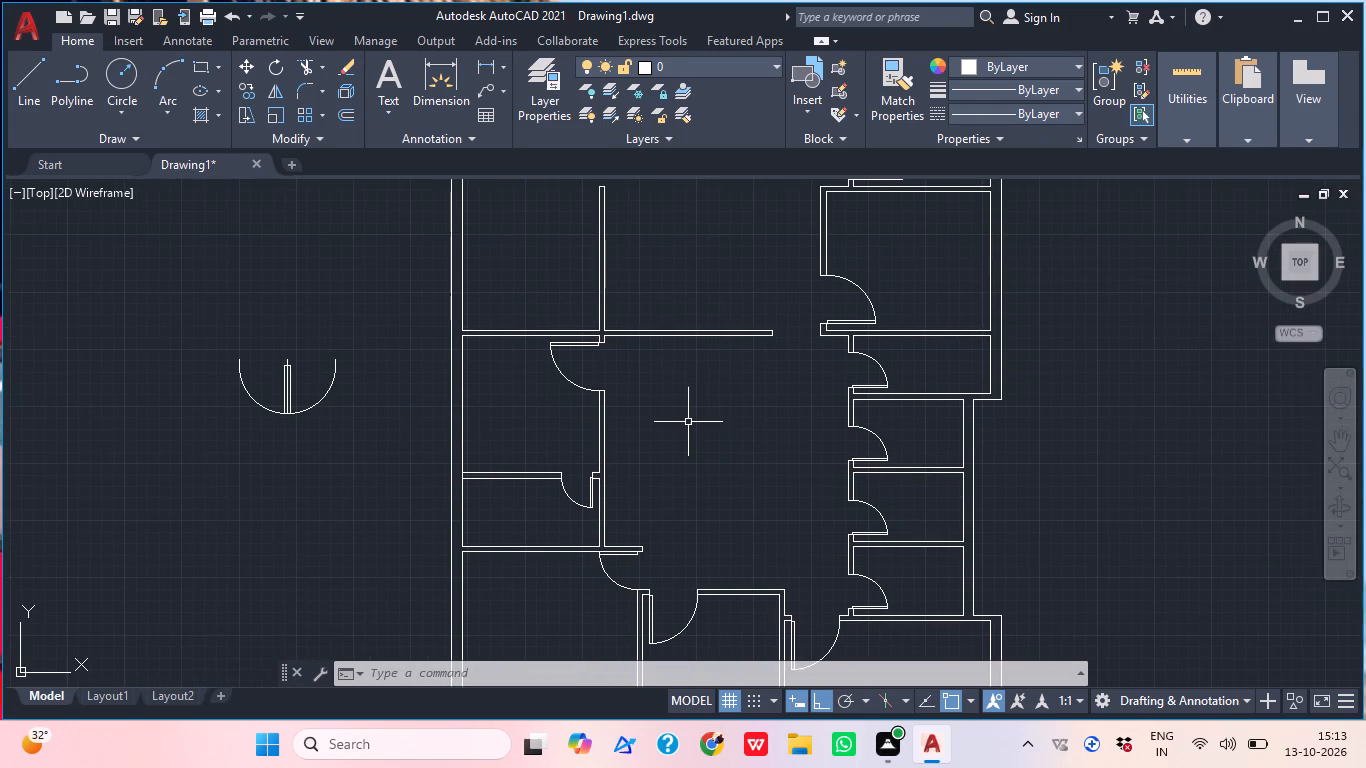
pyautogui.moveTo(881, 381); pyautogui.dragTo(737, 344, button='middle')
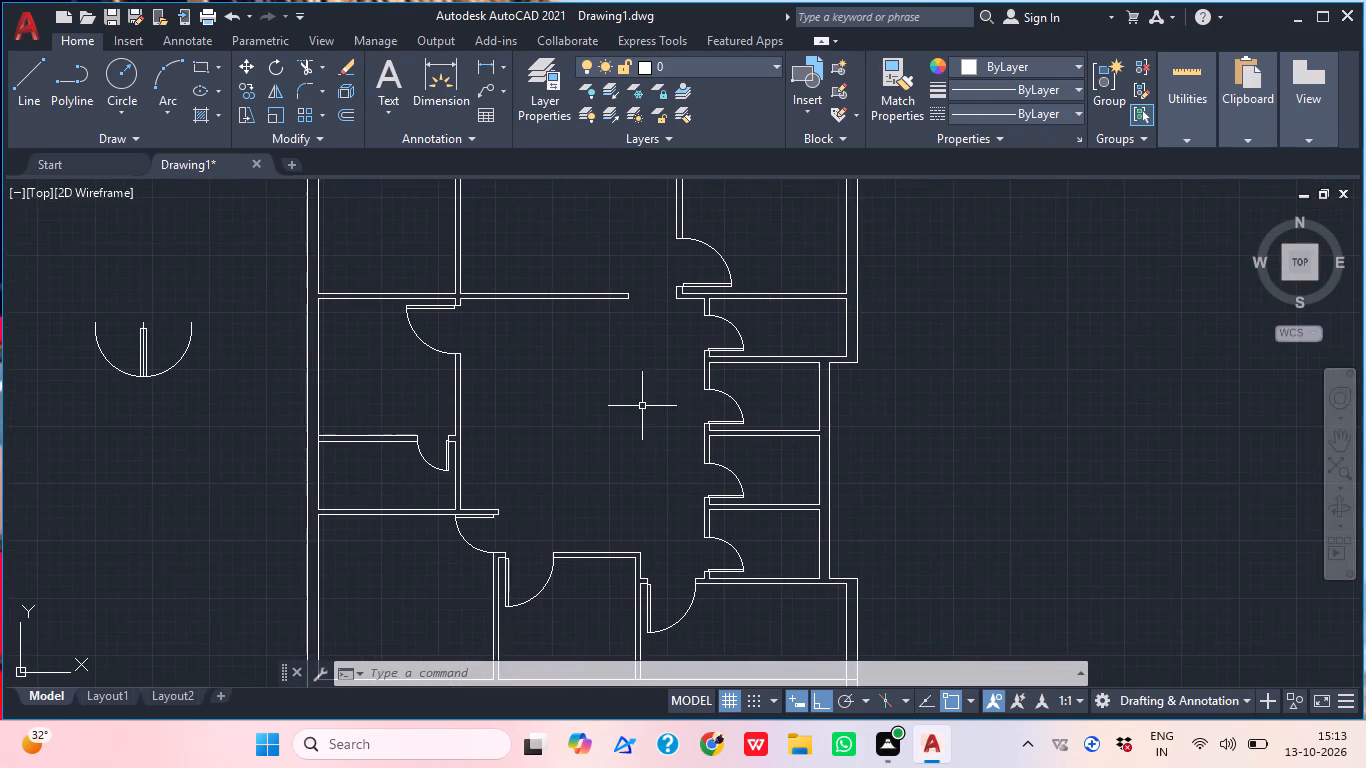
pyautogui.moveTo(642, 406); pyautogui.dragTo(638, 465, button='middle')
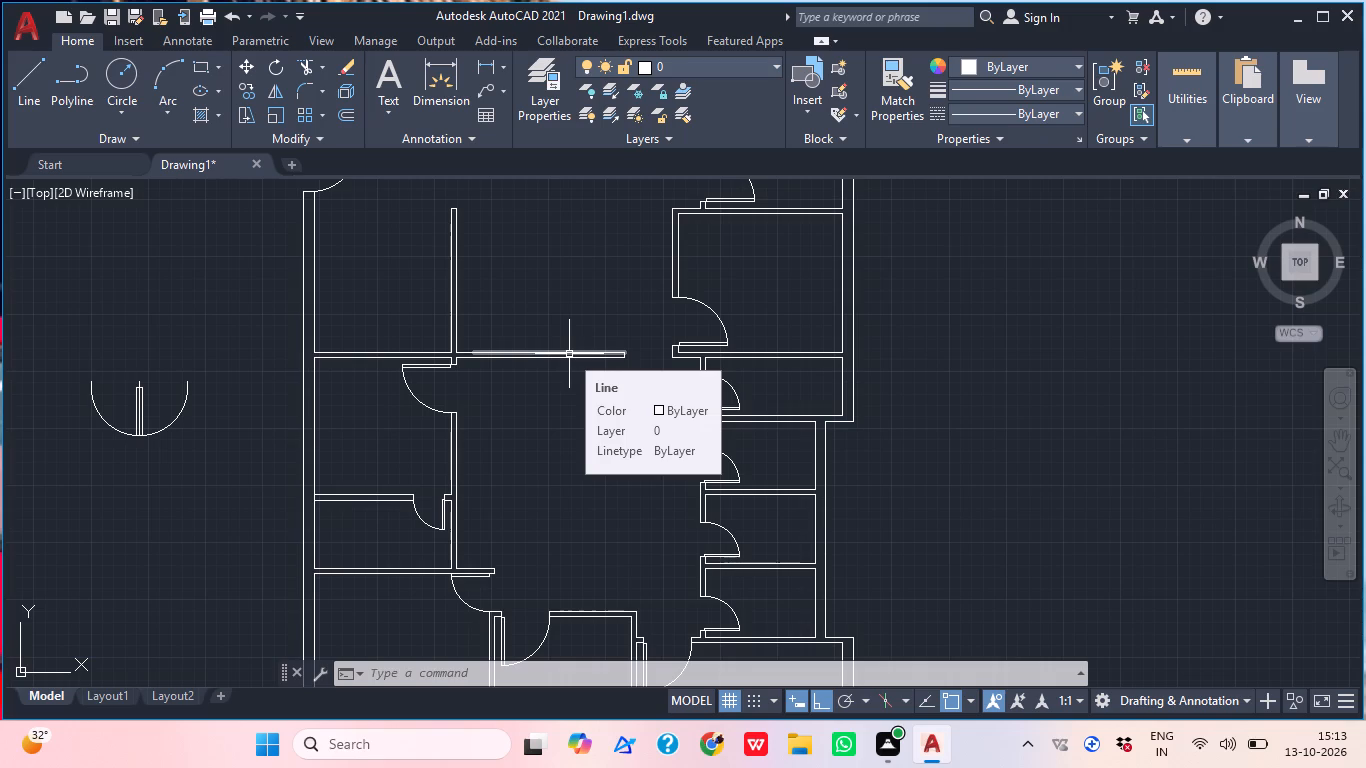
pyautogui.moveTo(591, 269); pyautogui.dragTo(600, 342, button='middle')
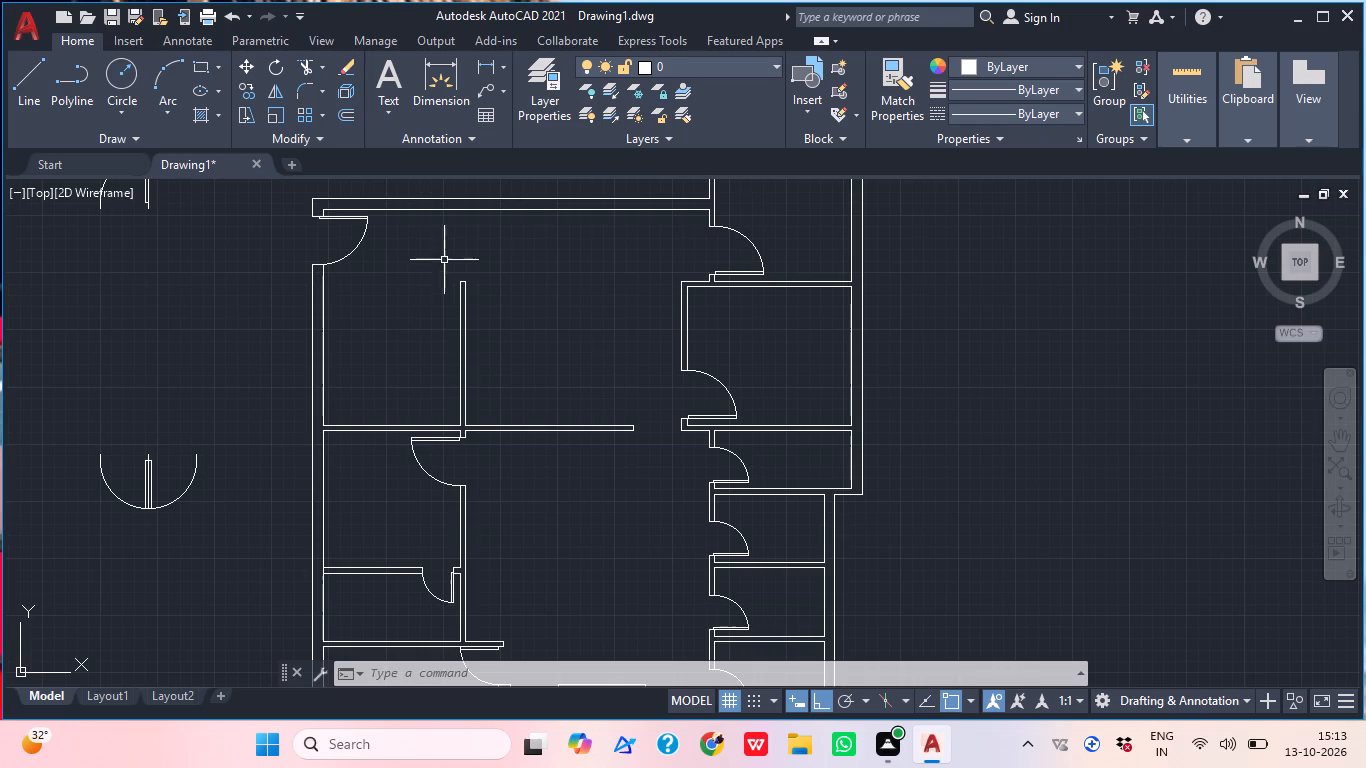
pyautogui.moveTo(745, 319); pyautogui.dragTo(722, 356, button='middle')
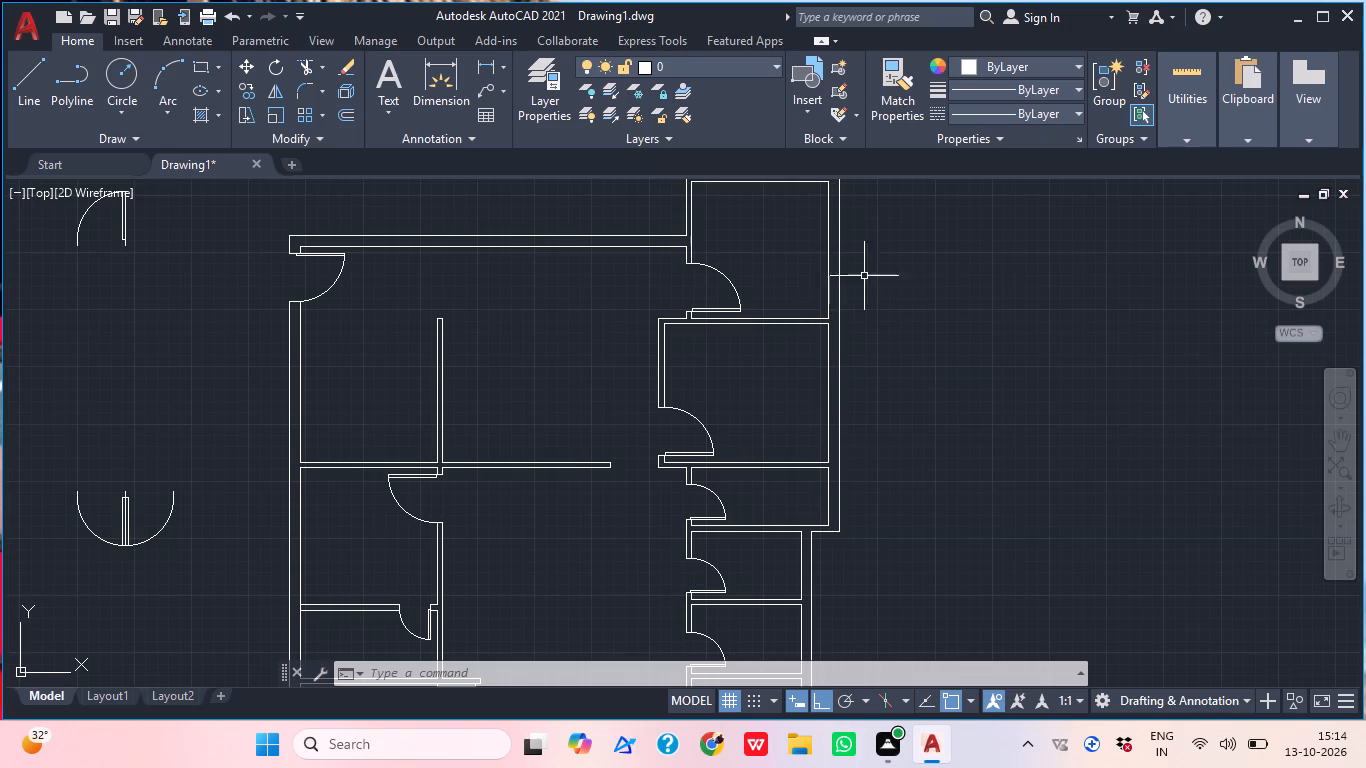
pyautogui.moveTo(866, 342); pyautogui.dragTo(1138, 290, button='middle')
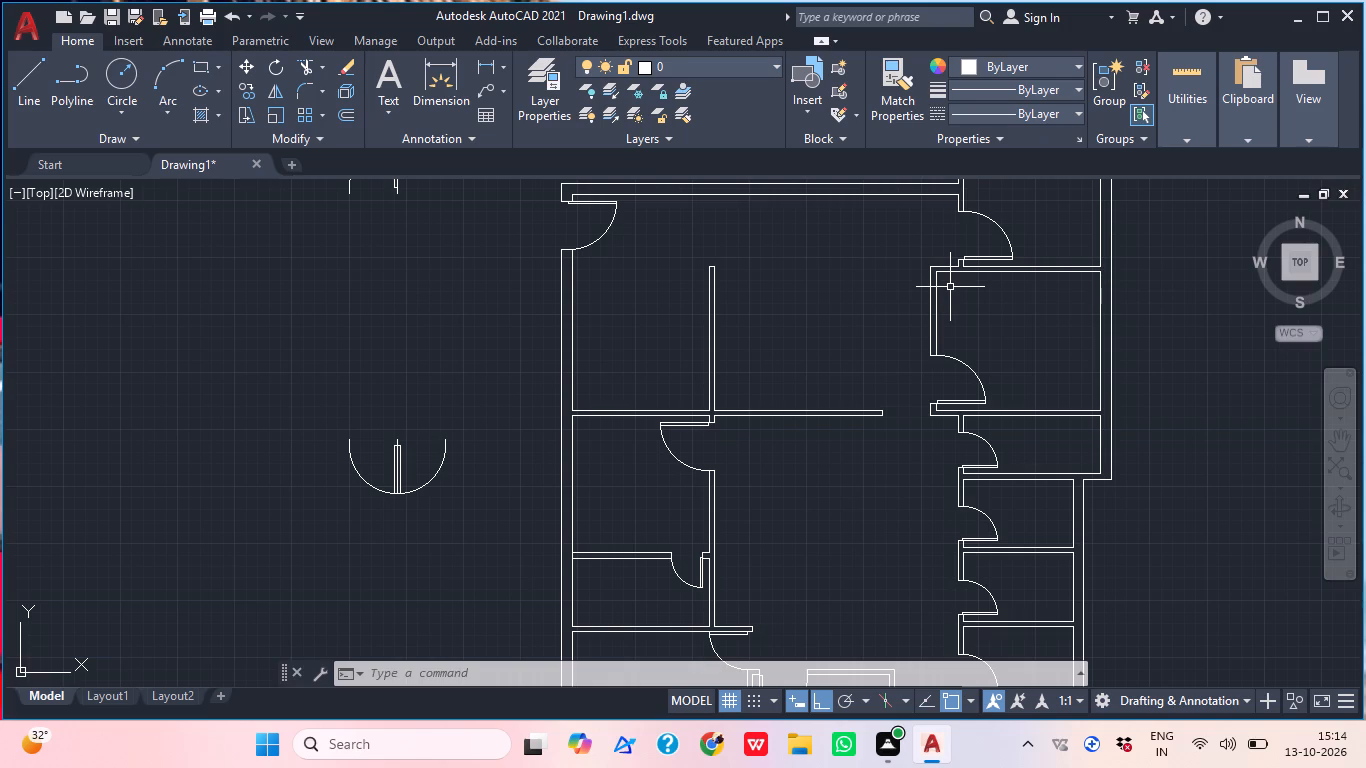
pyautogui.moveTo(995, 372); pyautogui.dragTo(988, 377, button='middle')
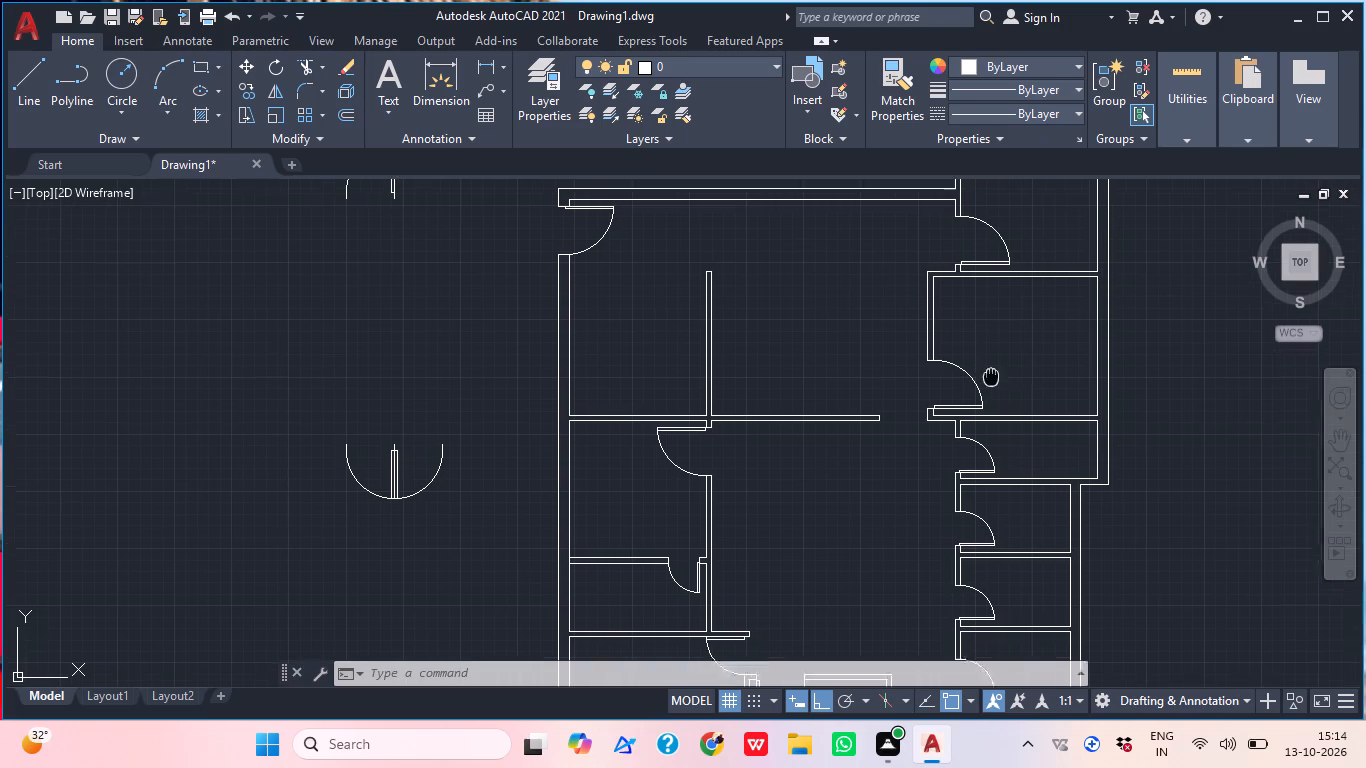
pyautogui.moveTo(988, 377); pyautogui.dragTo(921, 387, button='middle')
pyautogui.moveTo(840, 404); pyautogui.dragTo(835, 330, button='middle')
pyautogui.moveTo(875, 441); pyautogui.dragTo(819, 381, button='middle')
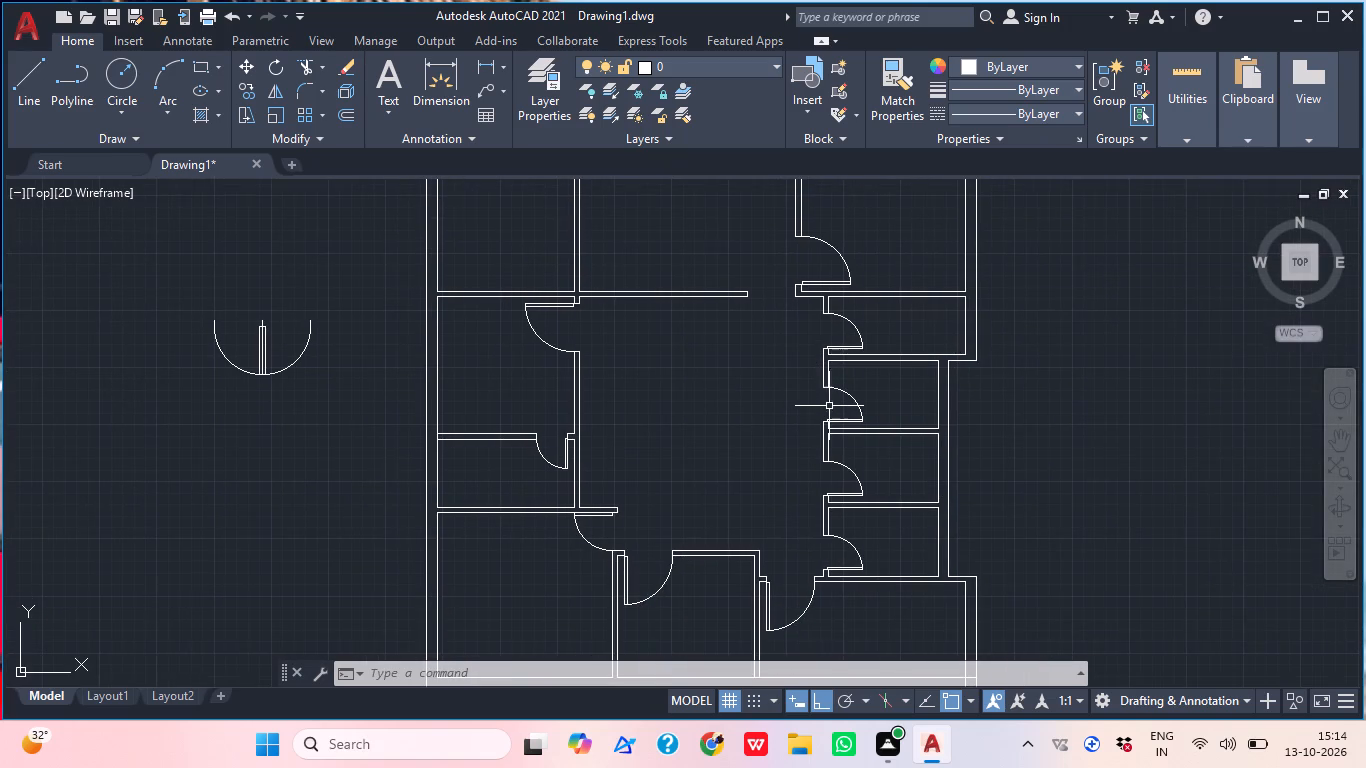
pyautogui.scroll(-1, 840, 415)
pyautogui.moveTo(781, 438); pyautogui.dragTo(690, 359, button='middle')
pyautogui.scroll(2, 752, 452)
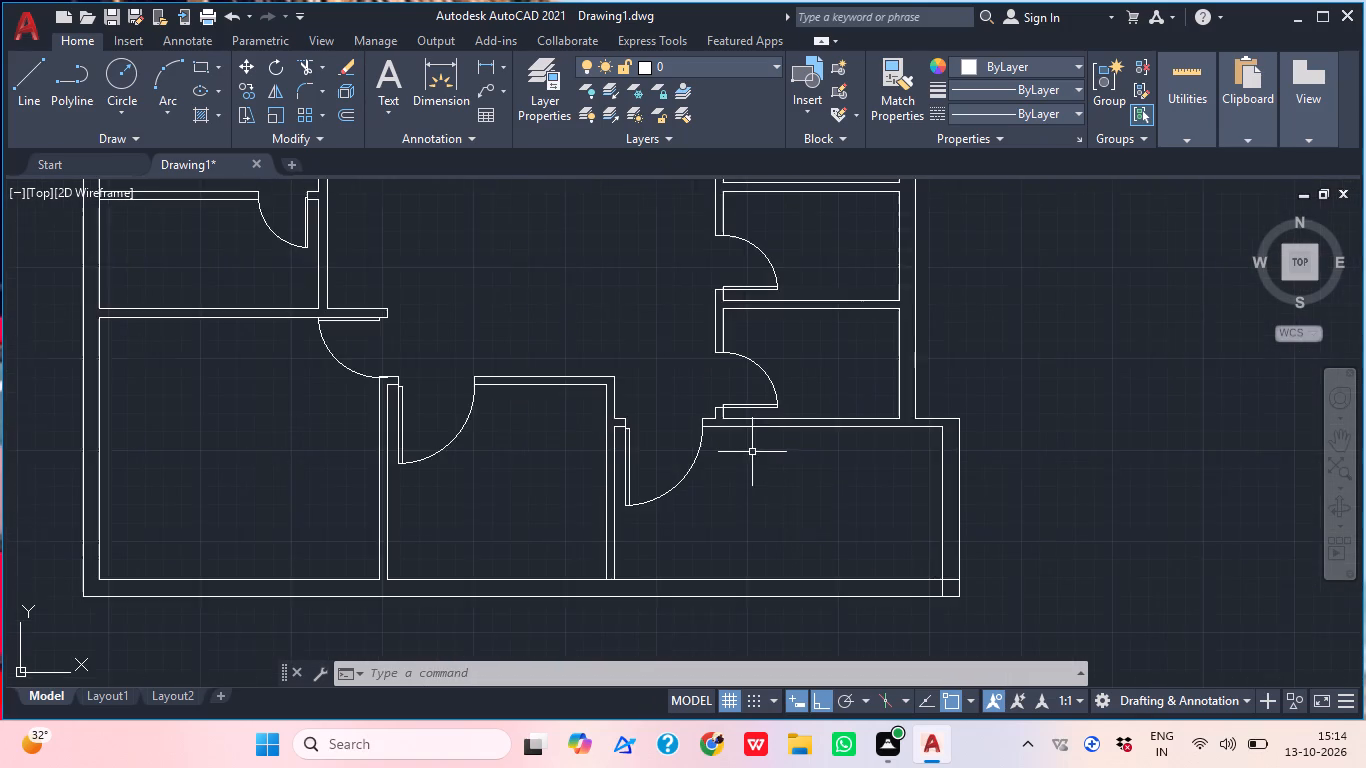
# Draw a vertical line across the lower-right room from its upper partition to the inner line of the bottom wall.
pyautogui.moveTo(770, 479); pyautogui.dragTo(694, 409, button='middle')
pyautogui.write('l')
pyautogui.press('space')
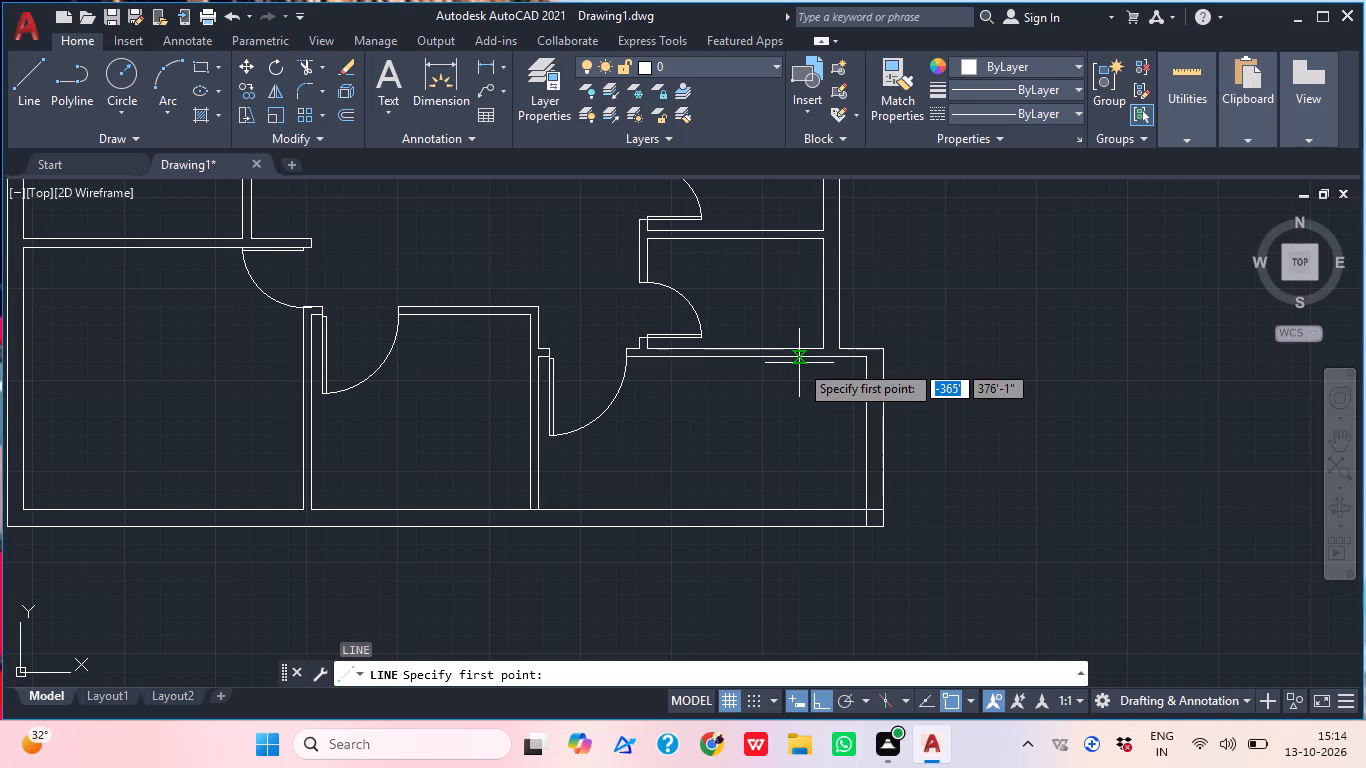
pyautogui.scroll(2, 799, 363)
pyautogui.moveTo(727, 356); pyautogui.dragTo(728, 337, button='middle')
pyautogui.scroll(-1, 775, 362)
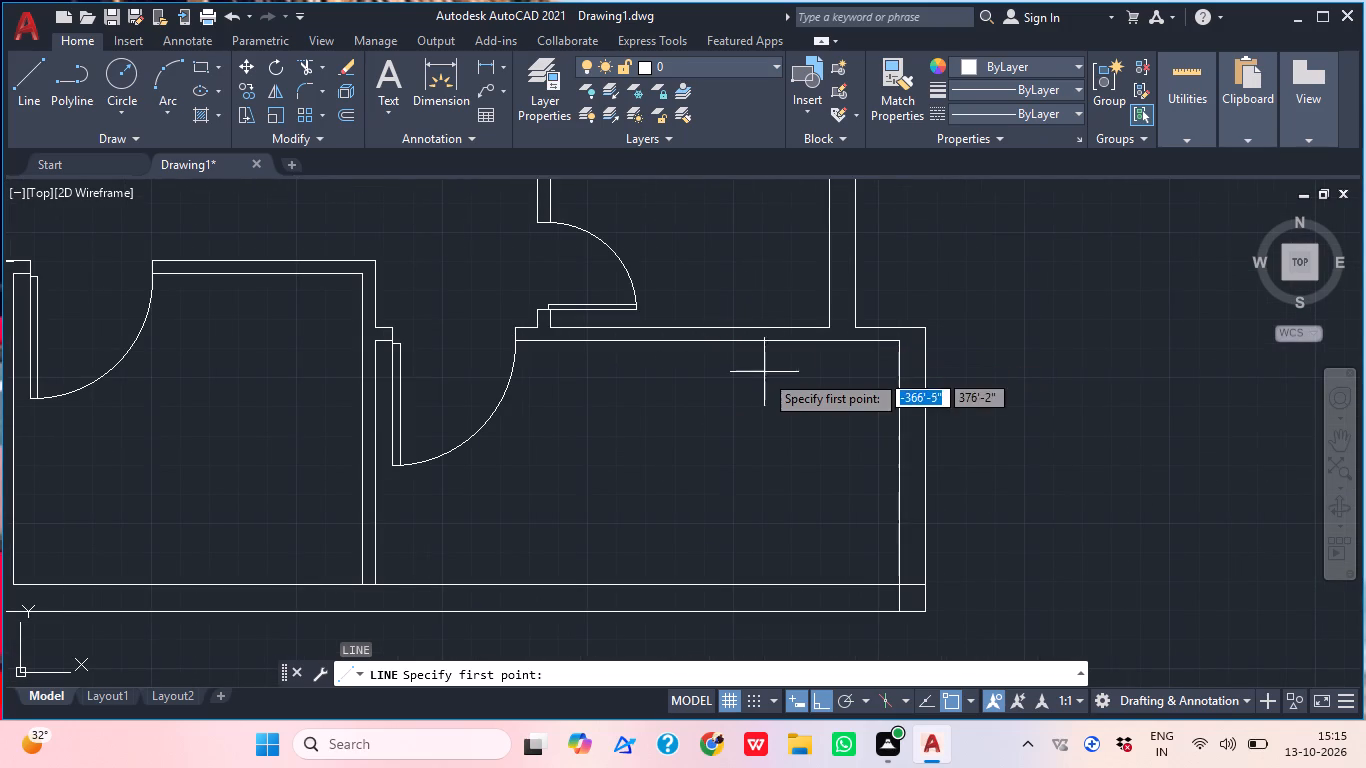
pyautogui.click(732, 338)
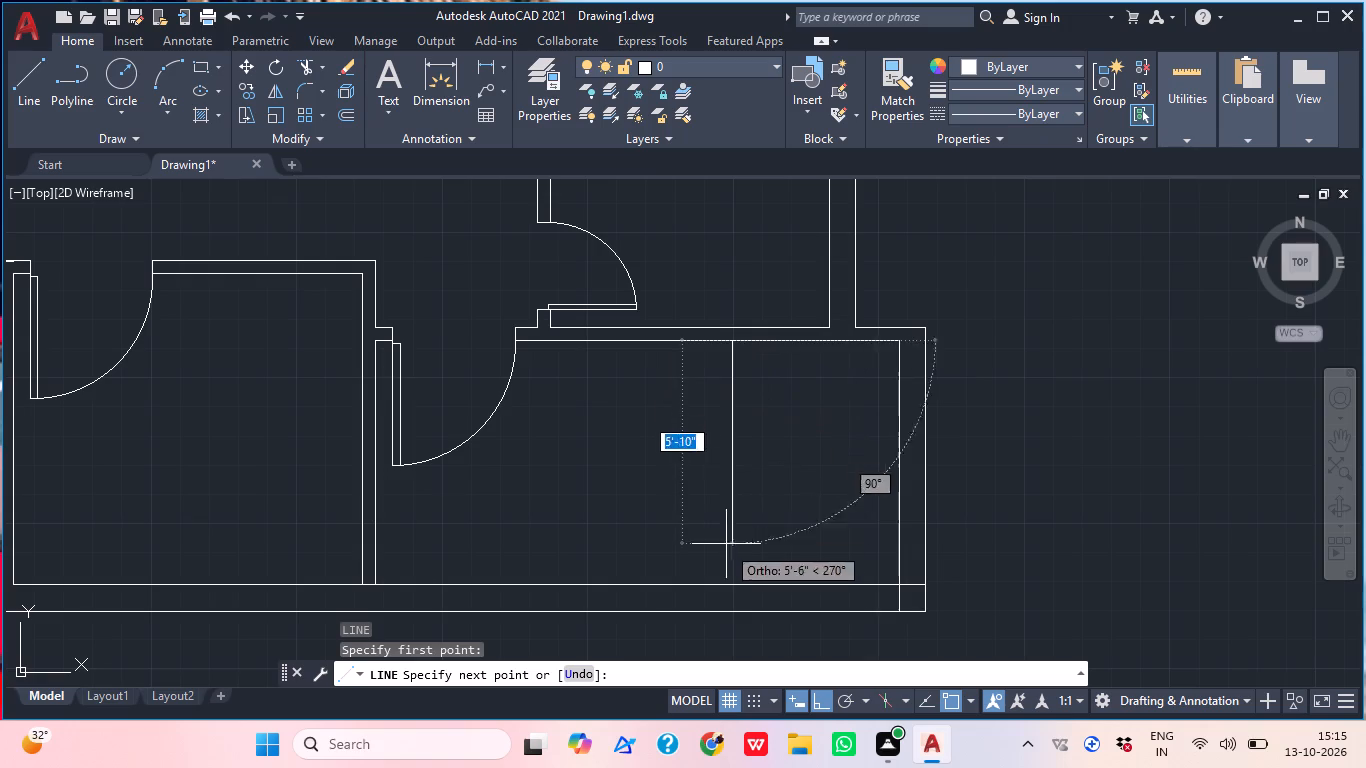
pyautogui.click(736, 582)
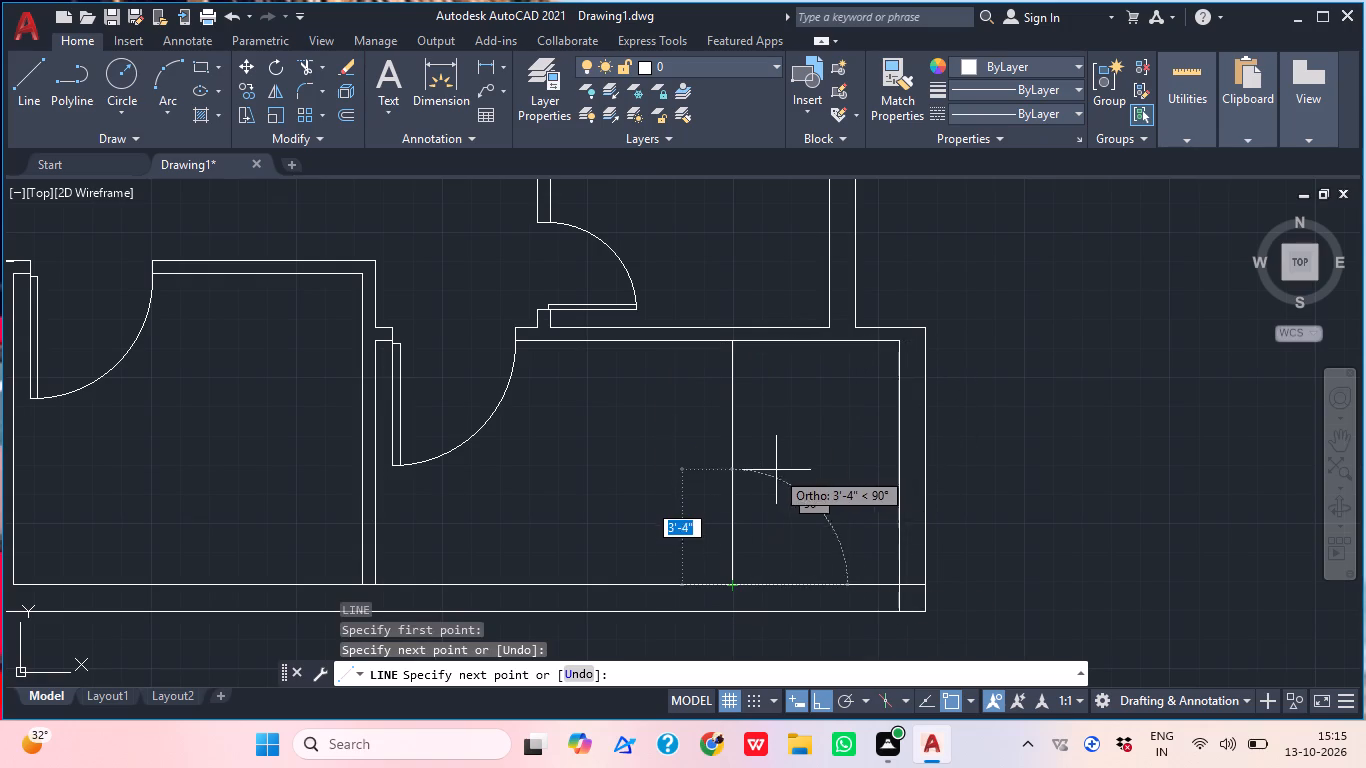
pyautogui.press('Escape')
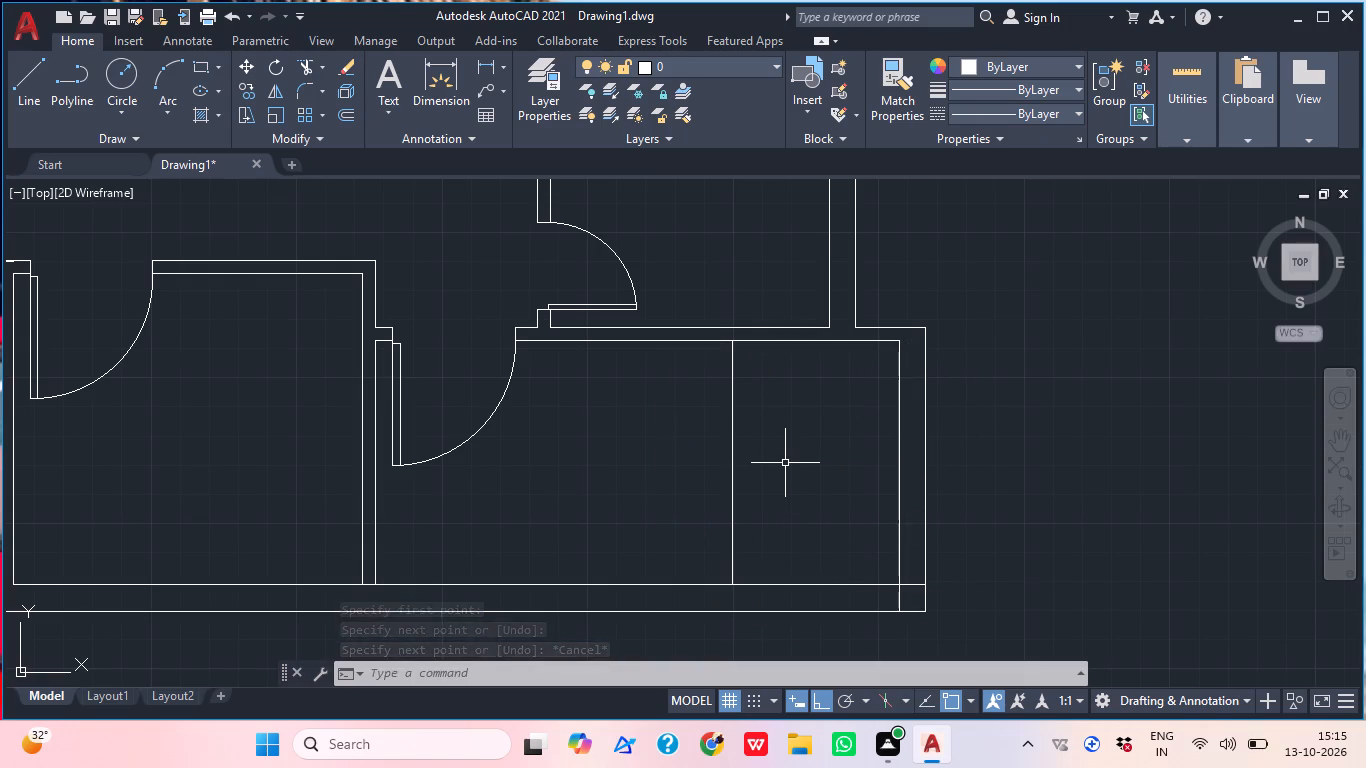
# Draw a stepped counter outline in the lower-right room: about 3'-10" up from the bottom wall, across left, about 1'-9" down, and left to the partition.
pyautogui.write('l')
pyautogui.press('space')
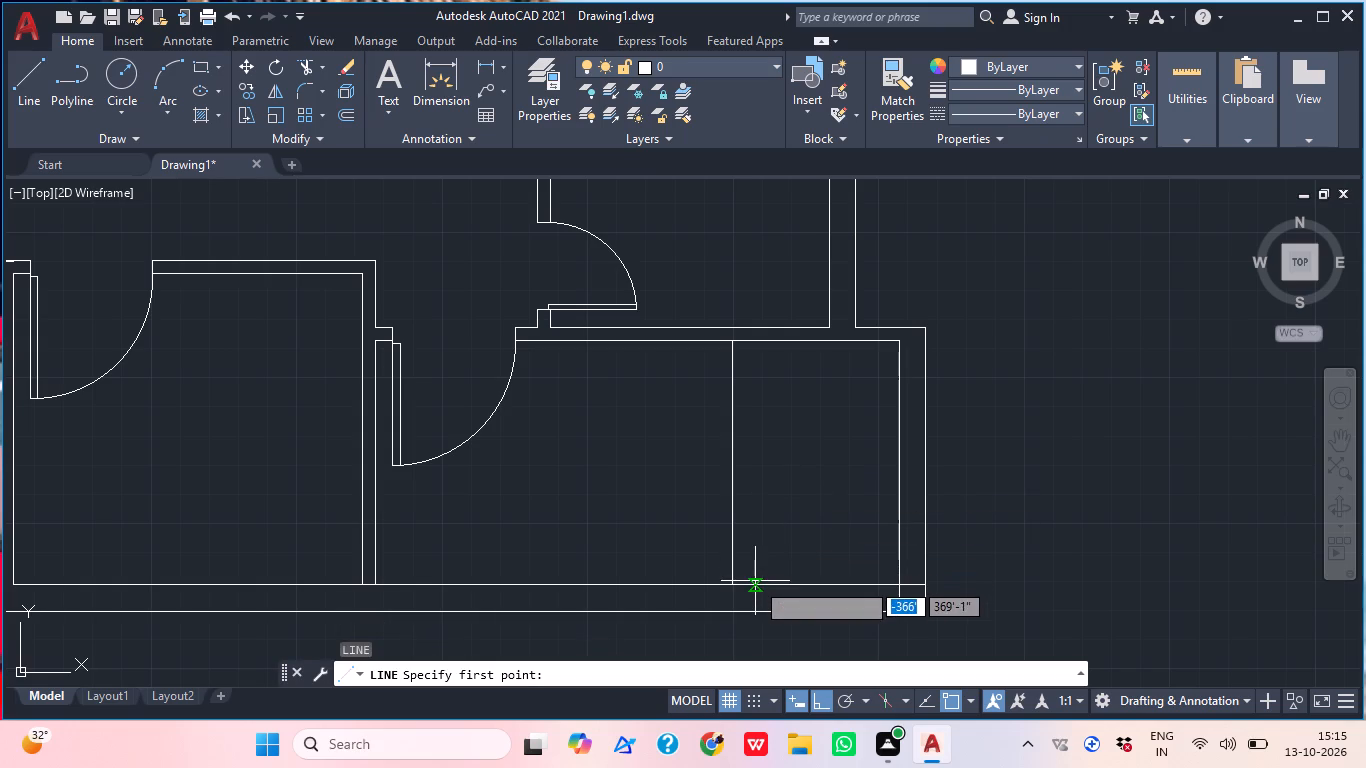
pyautogui.scroll(2, 755, 581)
pyautogui.click(745, 596)
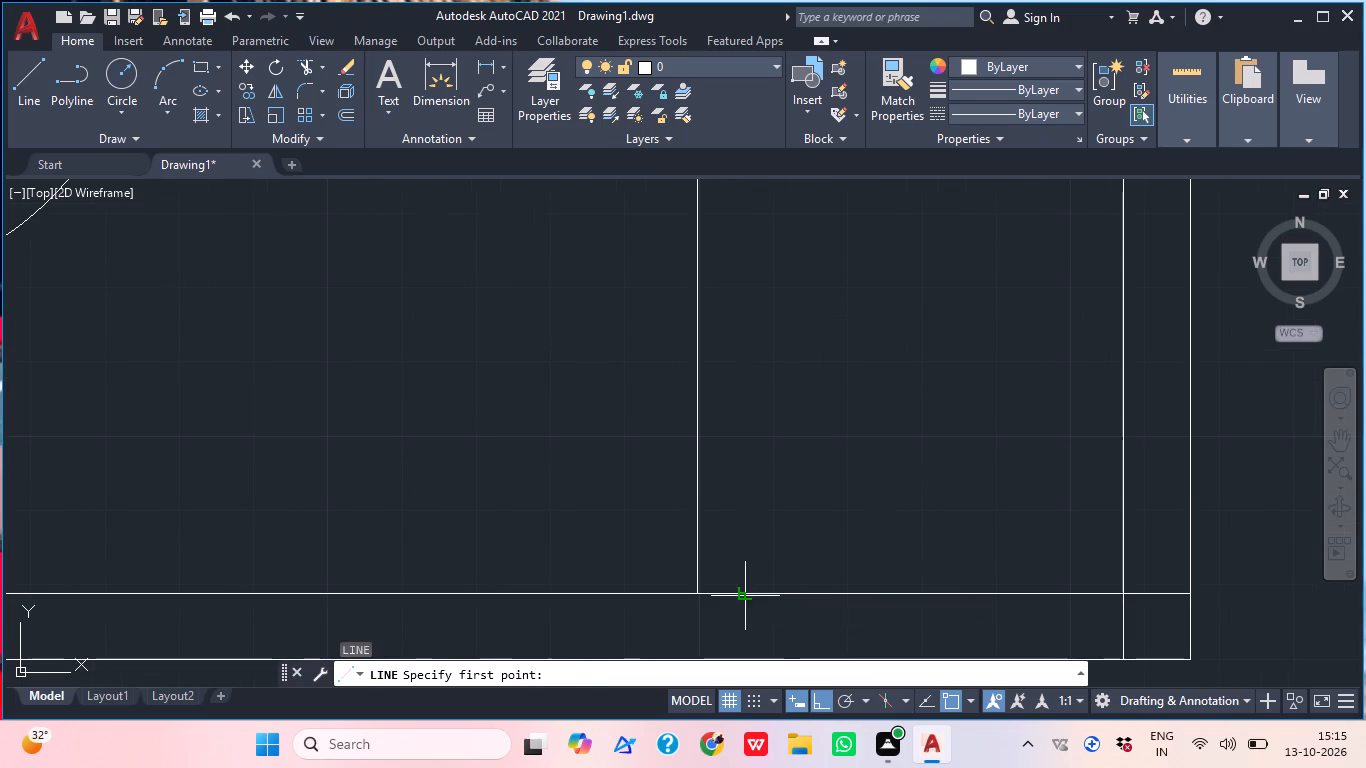
pyautogui.scroll(-2, 741, 343)
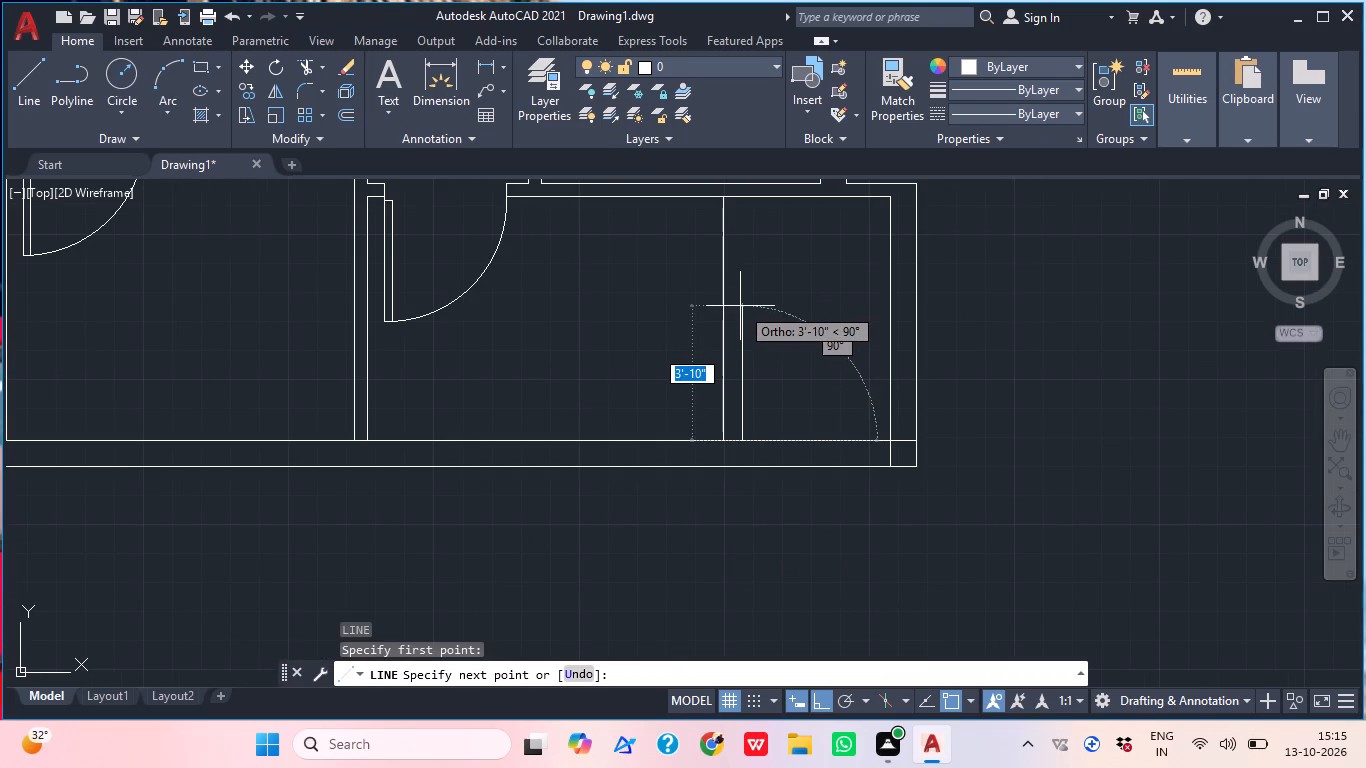
pyautogui.scroll(1, 740, 306)
pyautogui.click(742, 314)
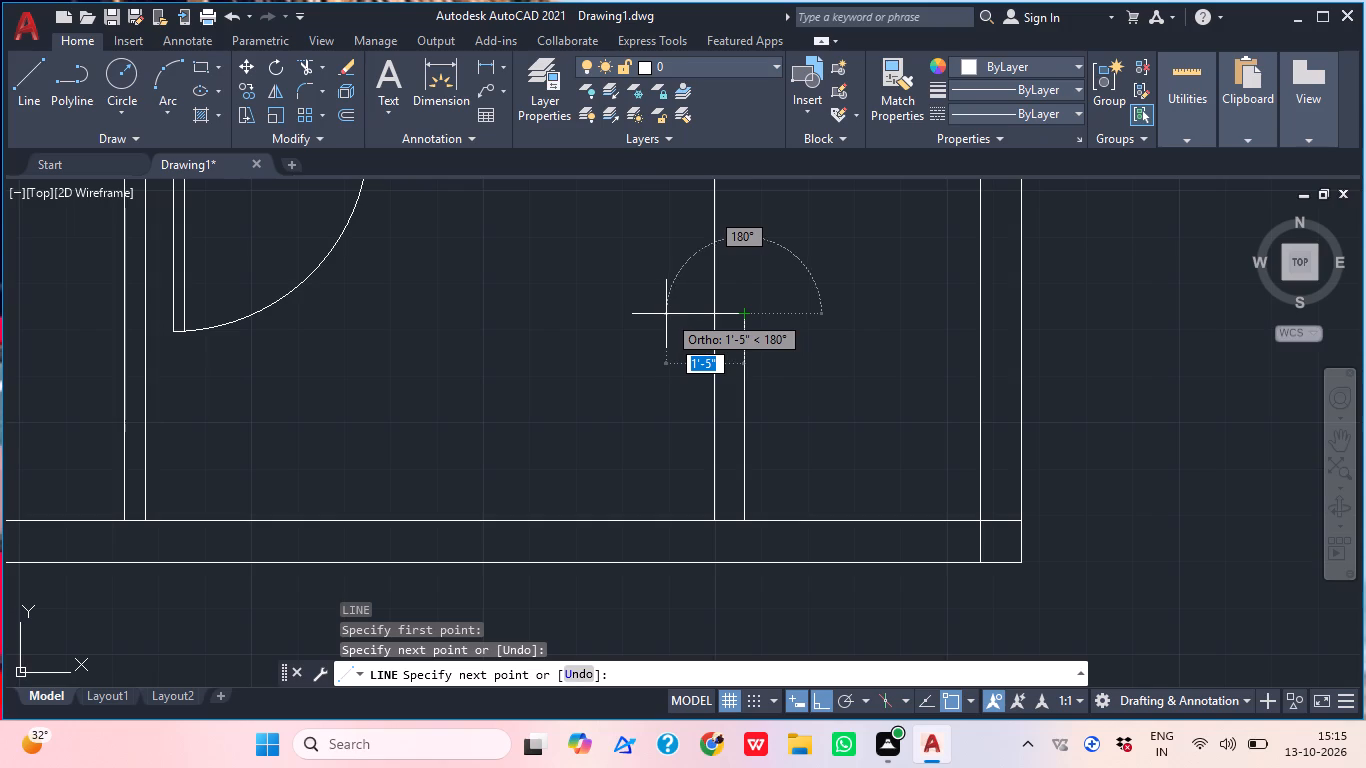
pyautogui.click(601, 315)
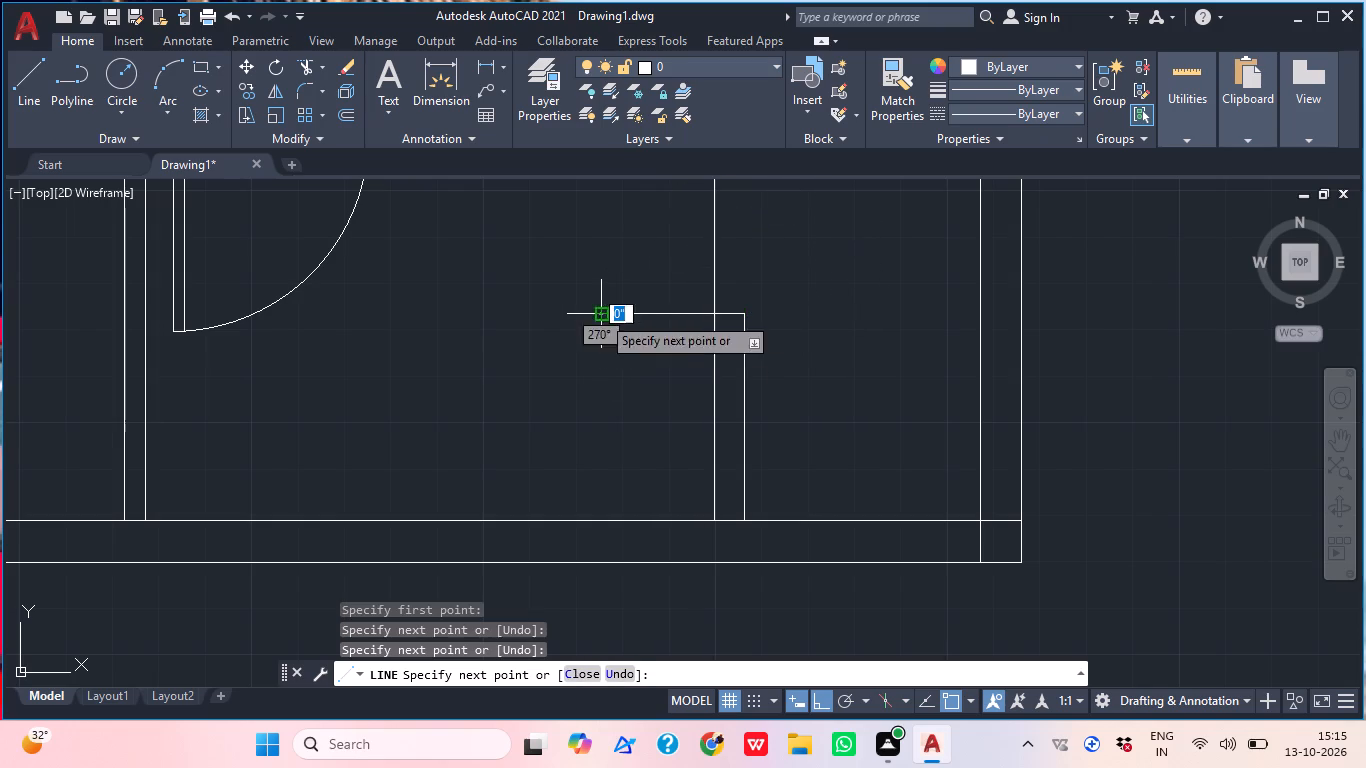
pyautogui.click(616, 413)
pyautogui.moveTo(616, 413); pyautogui.dragTo(790, 439, button='middle')
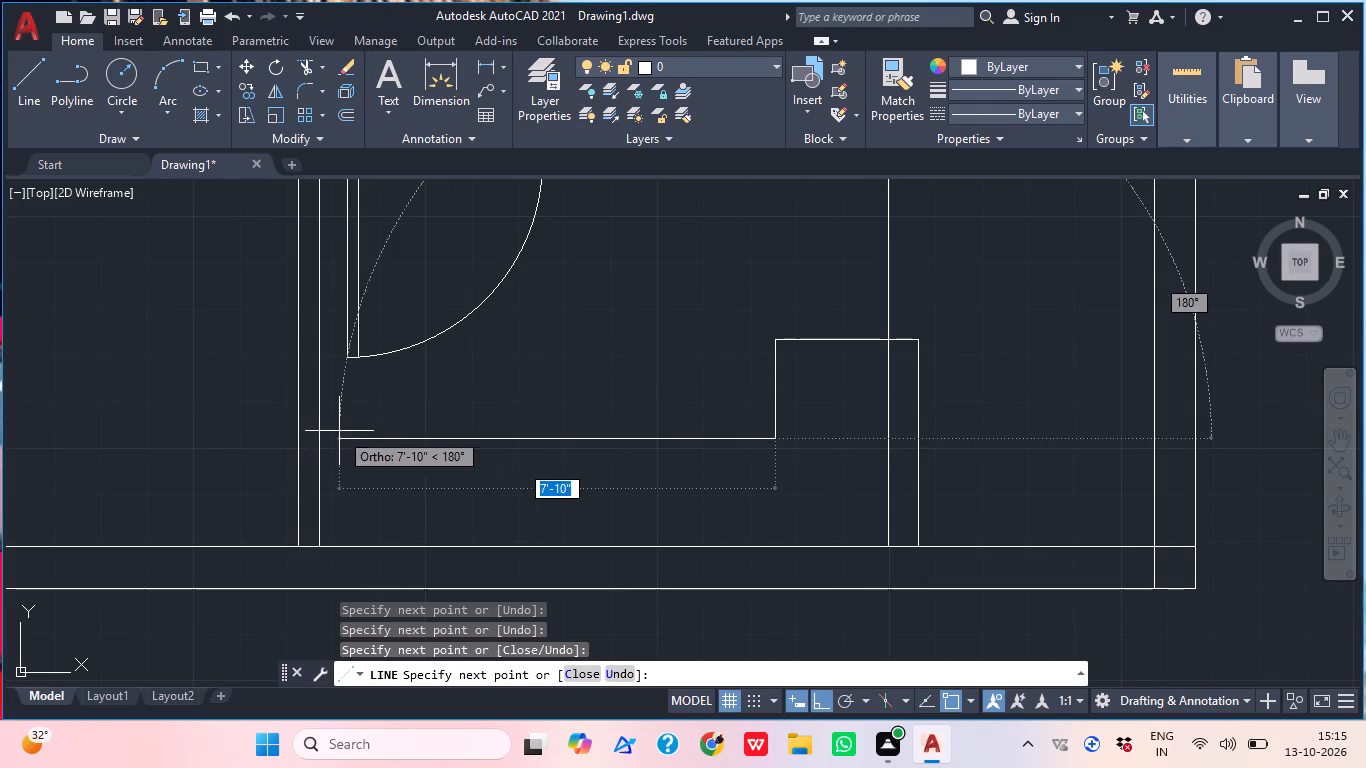
pyautogui.scroll(2, 339, 431)
pyautogui.click(289, 454)
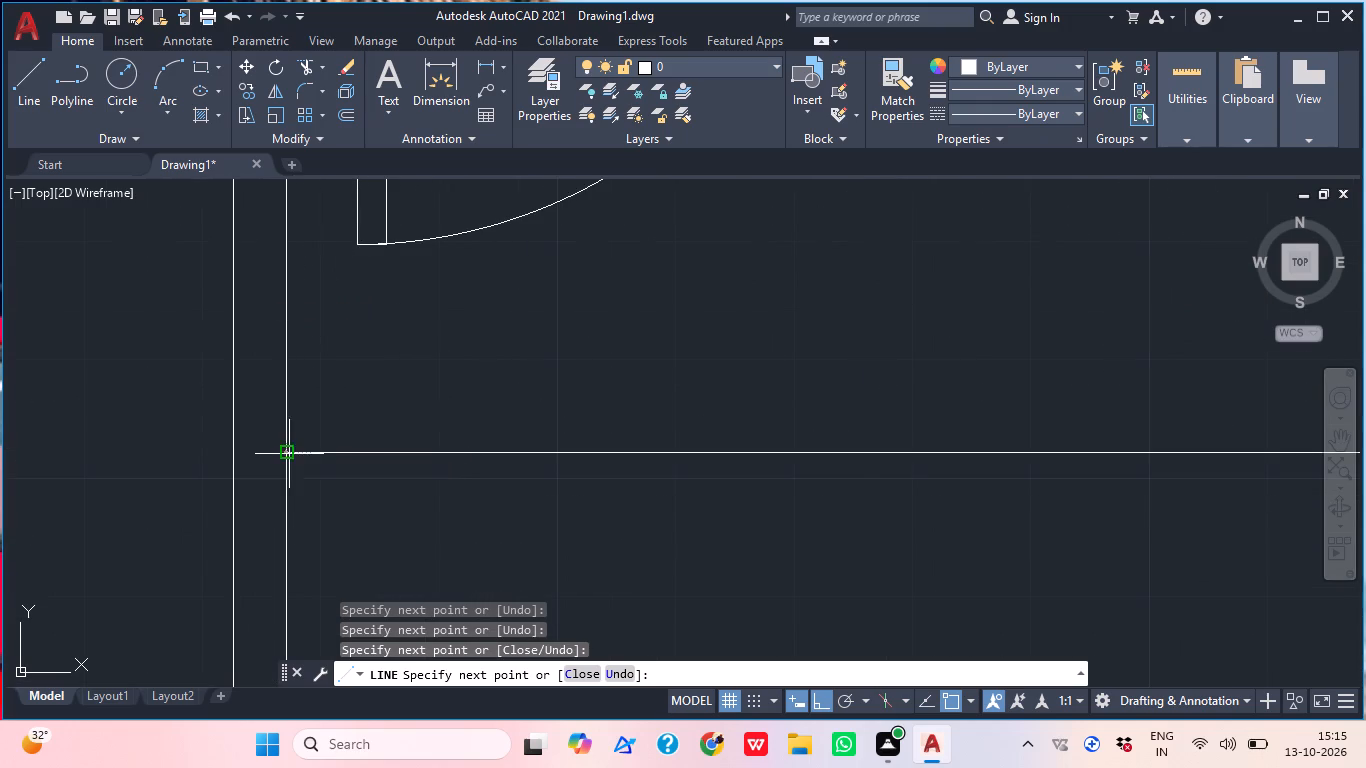
pyautogui.press('Escape')
pyautogui.scroll(-2, 586, 324)
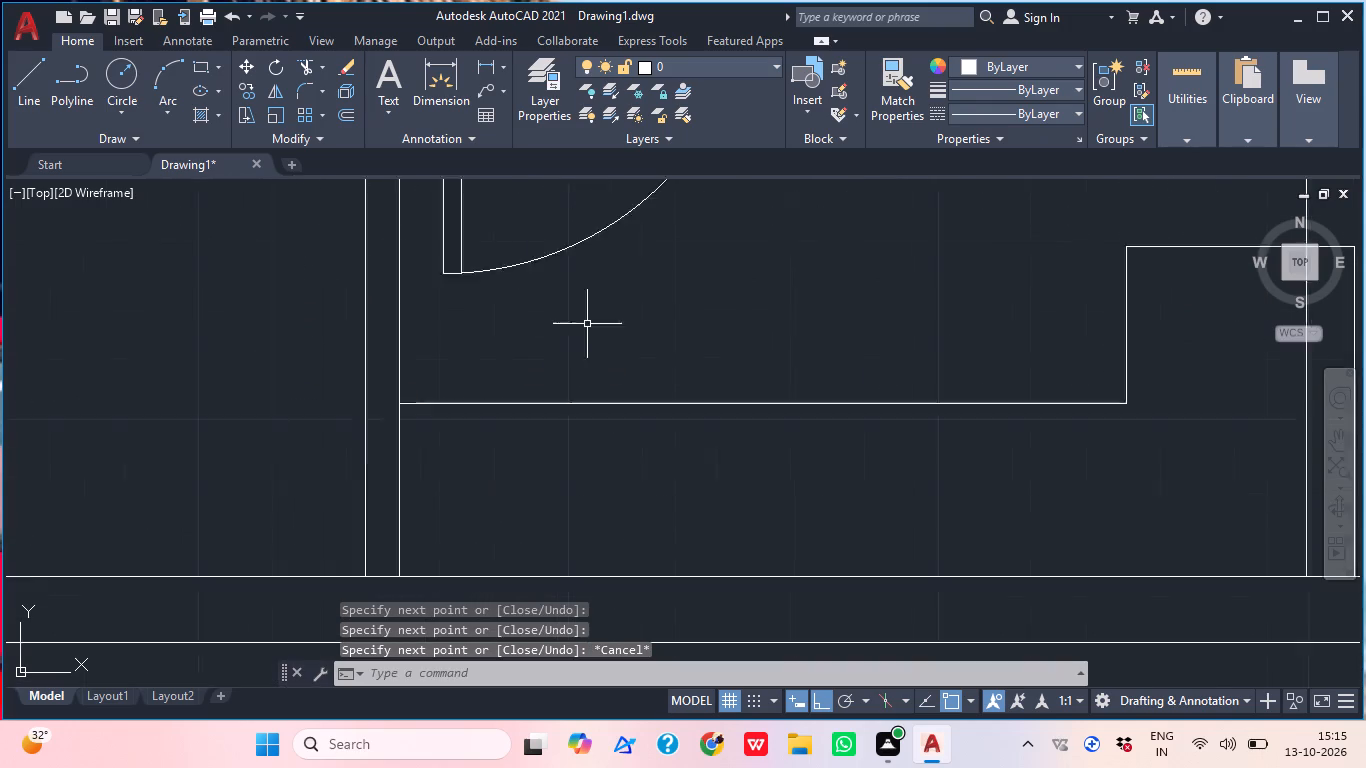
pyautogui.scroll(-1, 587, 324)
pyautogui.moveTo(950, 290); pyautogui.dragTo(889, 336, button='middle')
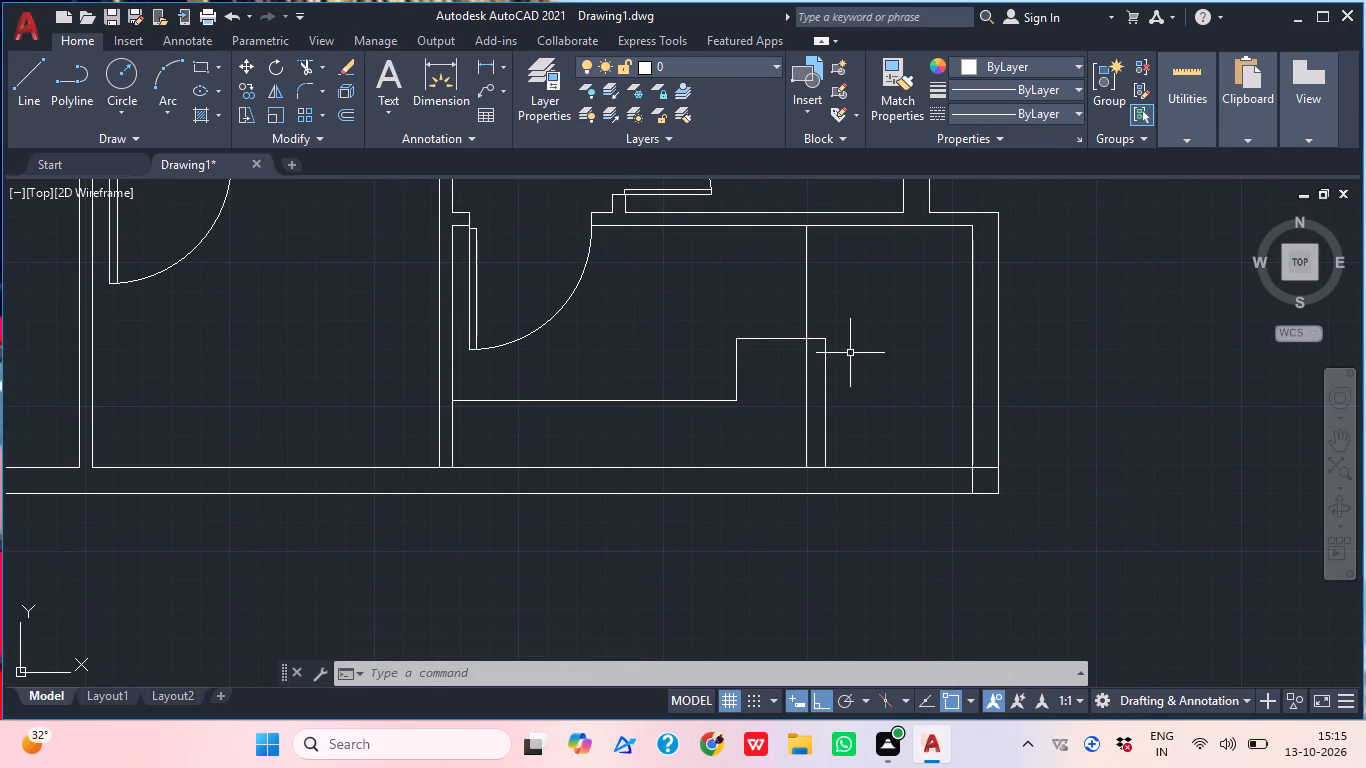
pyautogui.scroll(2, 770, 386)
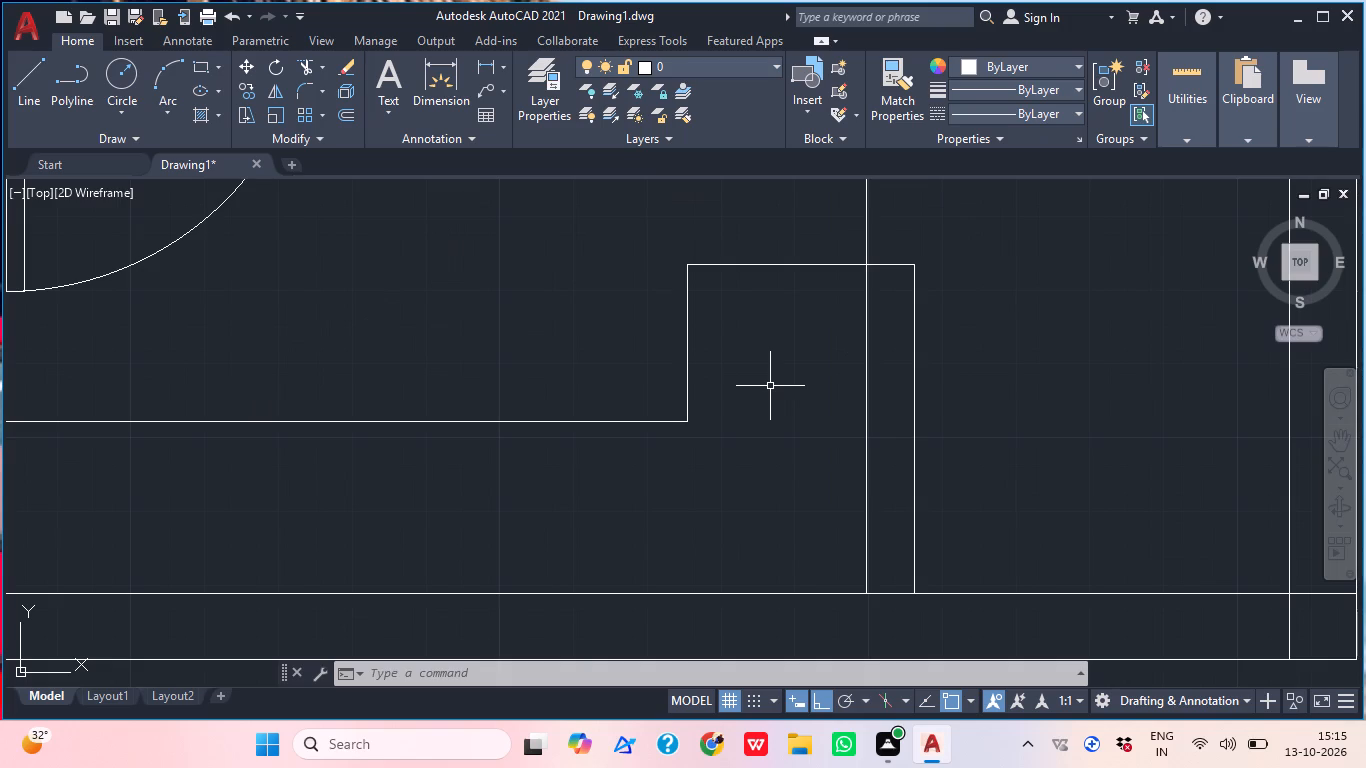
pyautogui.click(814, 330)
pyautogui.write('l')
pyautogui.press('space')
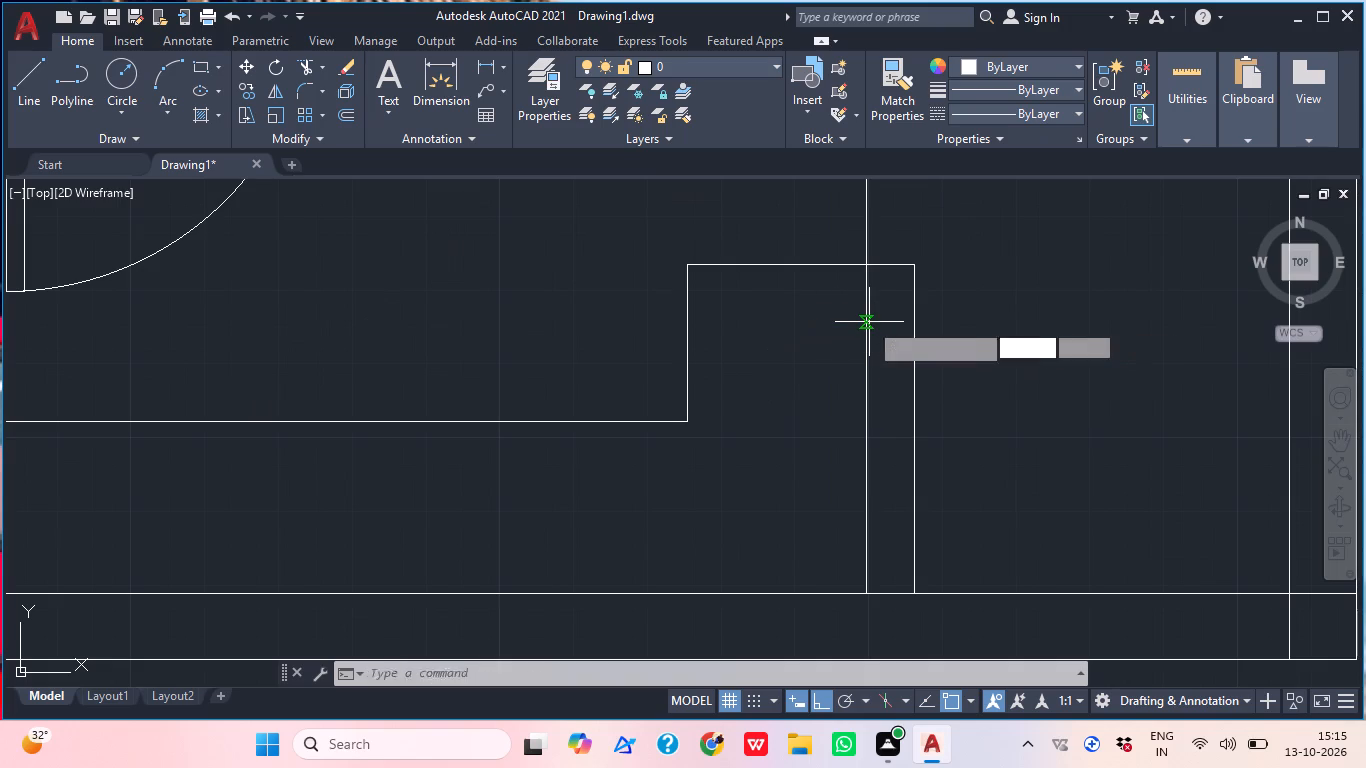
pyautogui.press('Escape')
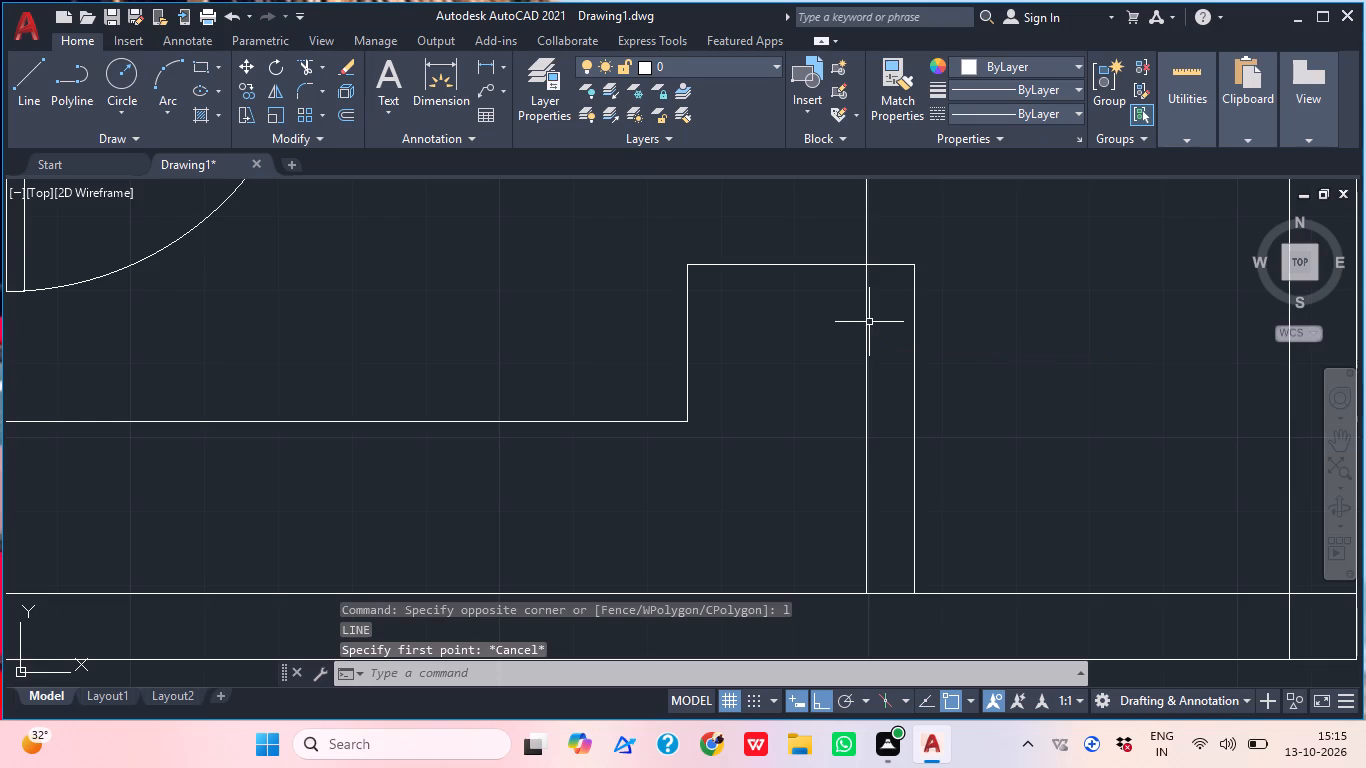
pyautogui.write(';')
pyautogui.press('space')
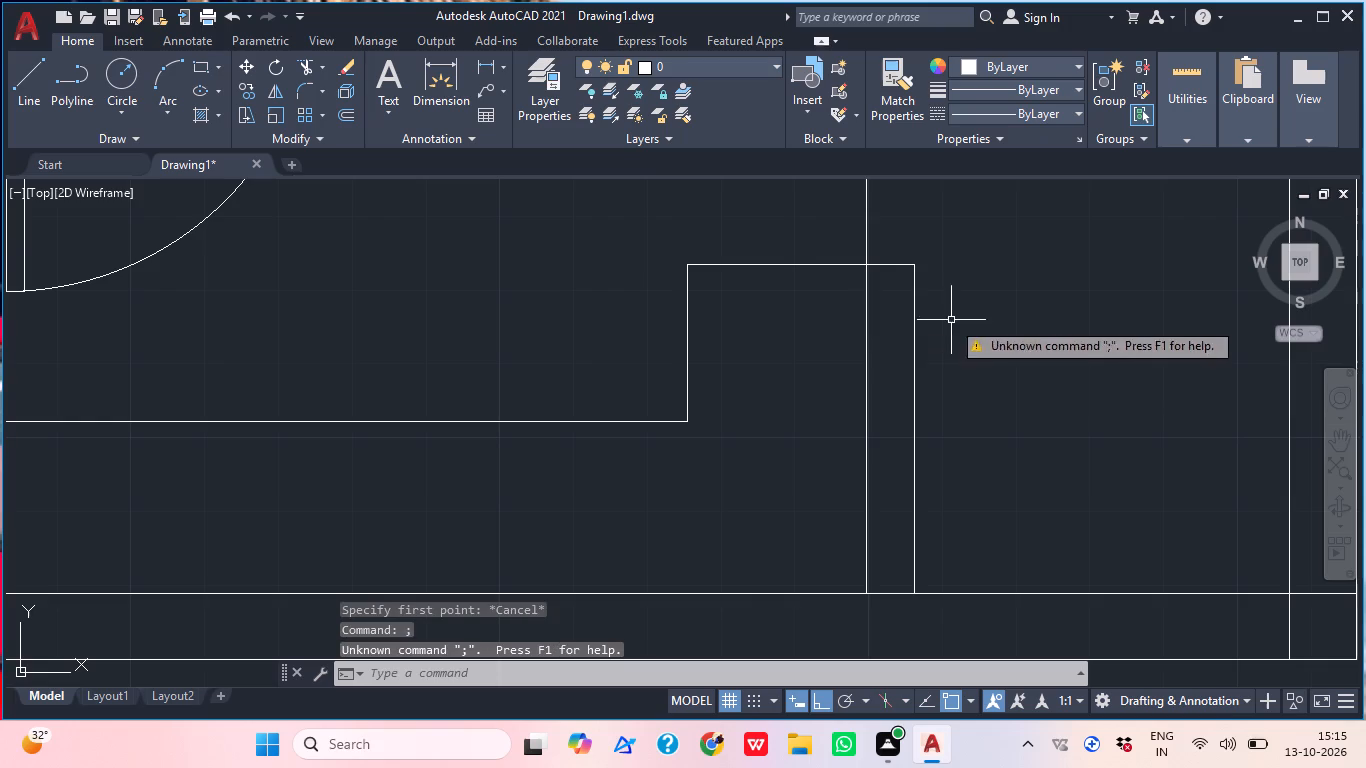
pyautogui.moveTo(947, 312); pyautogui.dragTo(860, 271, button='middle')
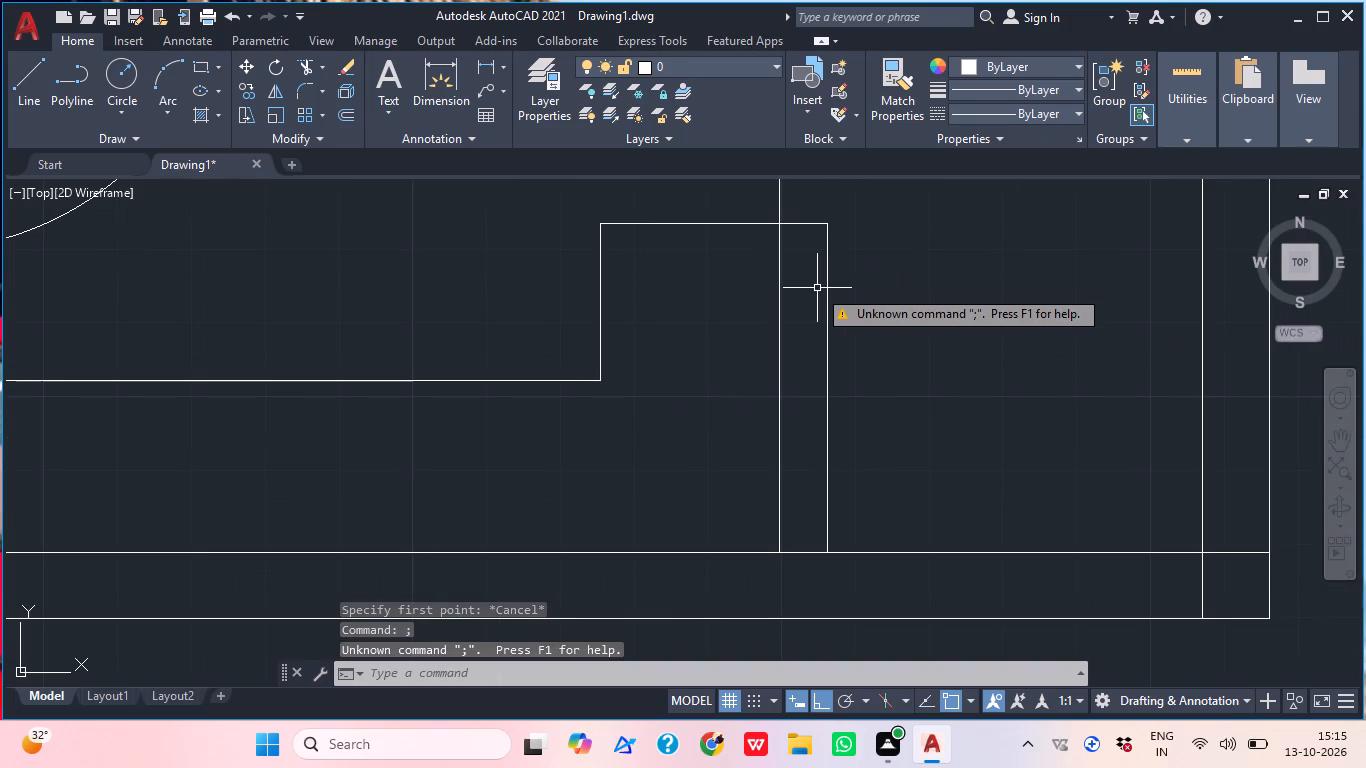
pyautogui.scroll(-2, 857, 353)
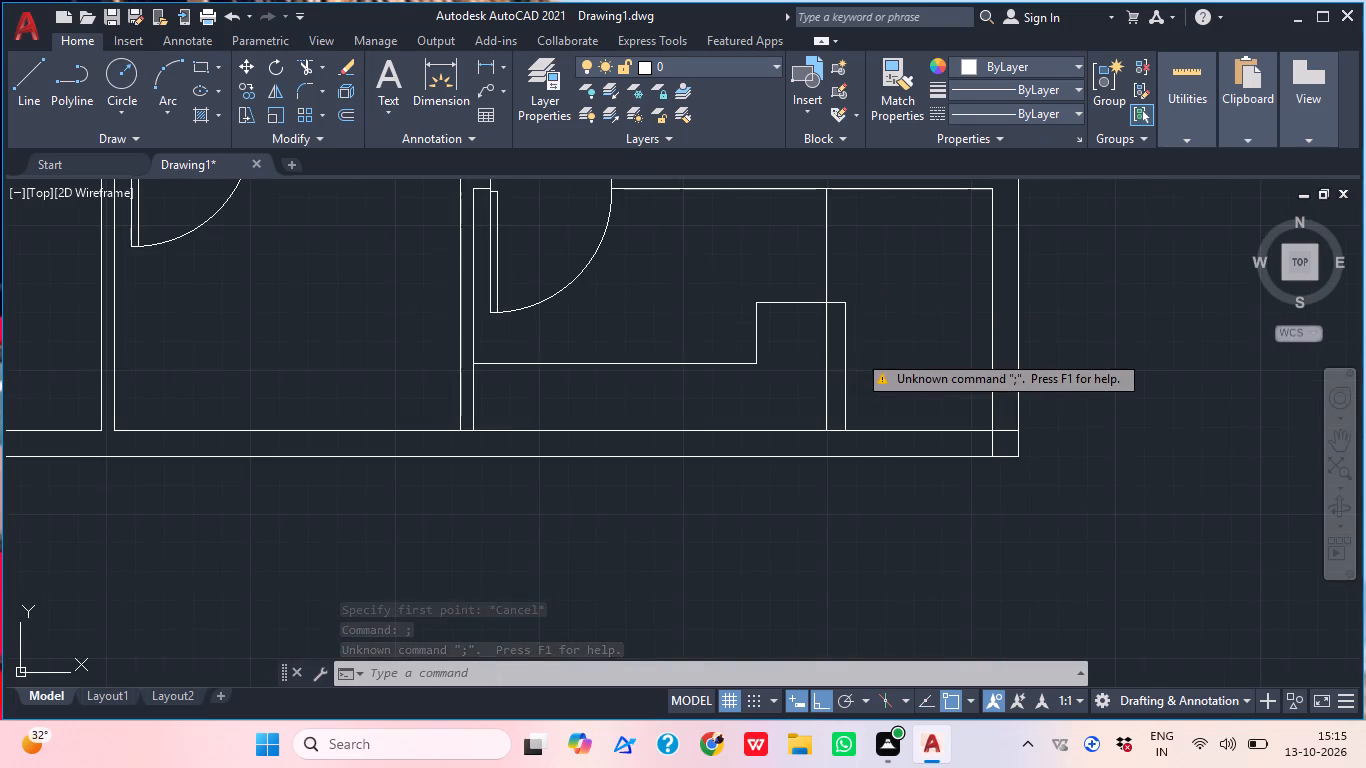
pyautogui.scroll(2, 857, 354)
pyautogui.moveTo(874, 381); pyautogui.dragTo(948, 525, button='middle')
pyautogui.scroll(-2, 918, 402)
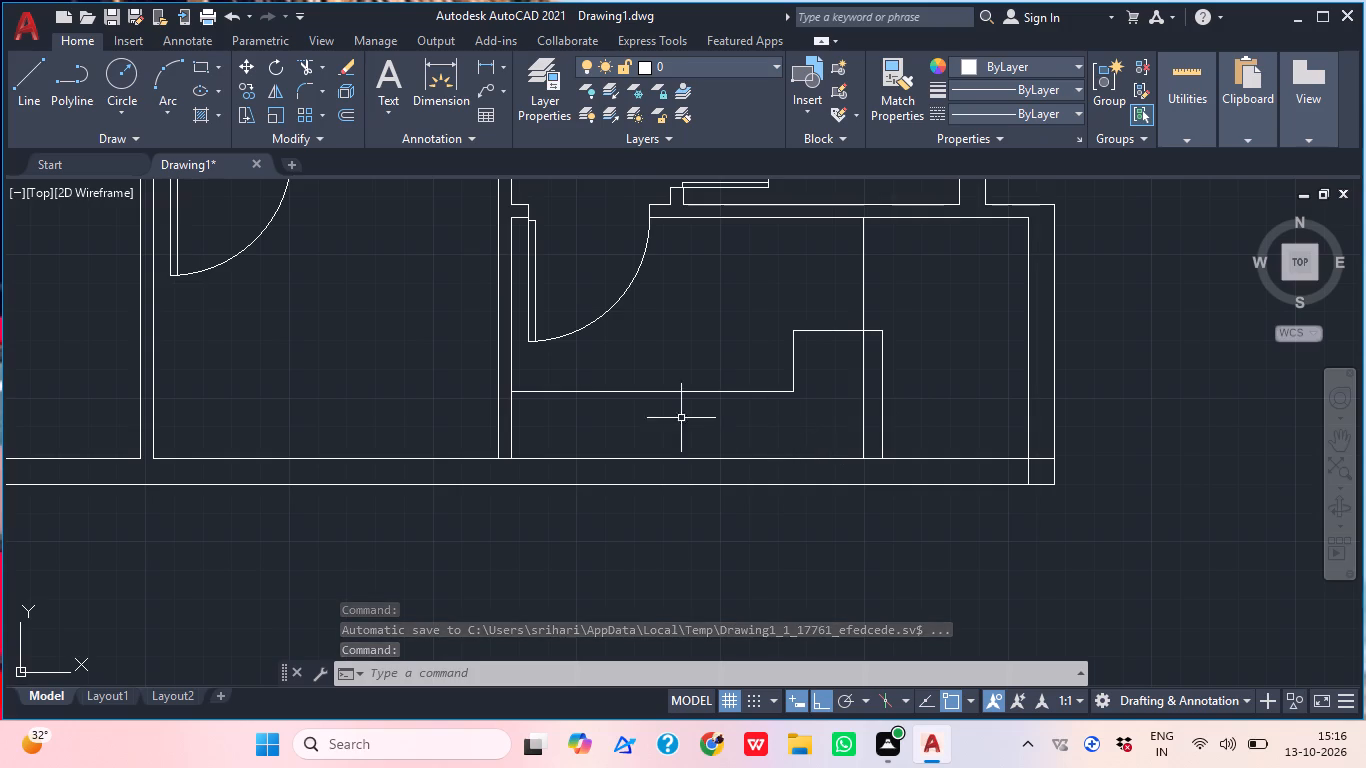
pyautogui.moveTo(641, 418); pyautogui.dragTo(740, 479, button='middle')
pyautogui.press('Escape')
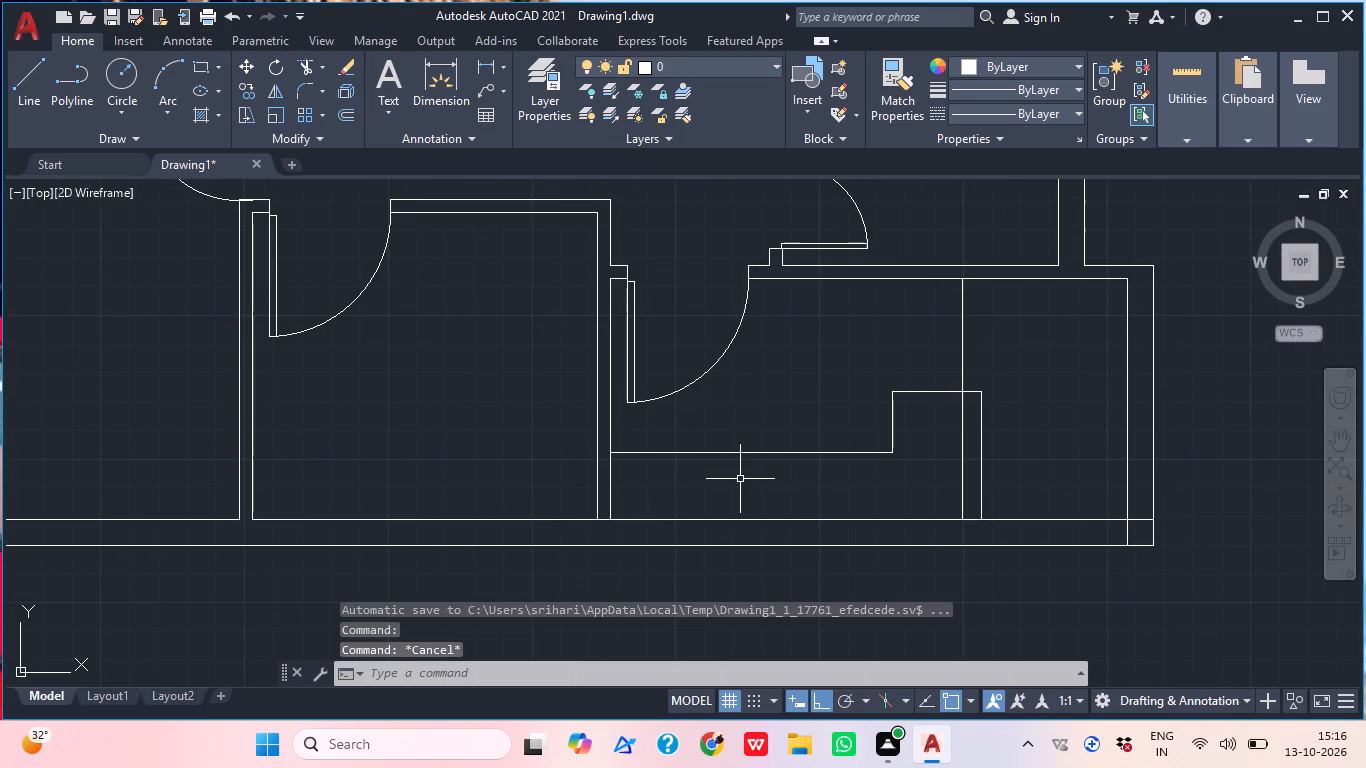
# Draw a short vertical divider from the counter's long front edge to the bottom wall's inner line, near the left partition.
pyautogui.write('l')
pyautogui.press('space')
pyautogui.scroll(1, 693, 443)
pyautogui.moveTo(693, 443); pyautogui.dragTo(701, 323, button='middle')
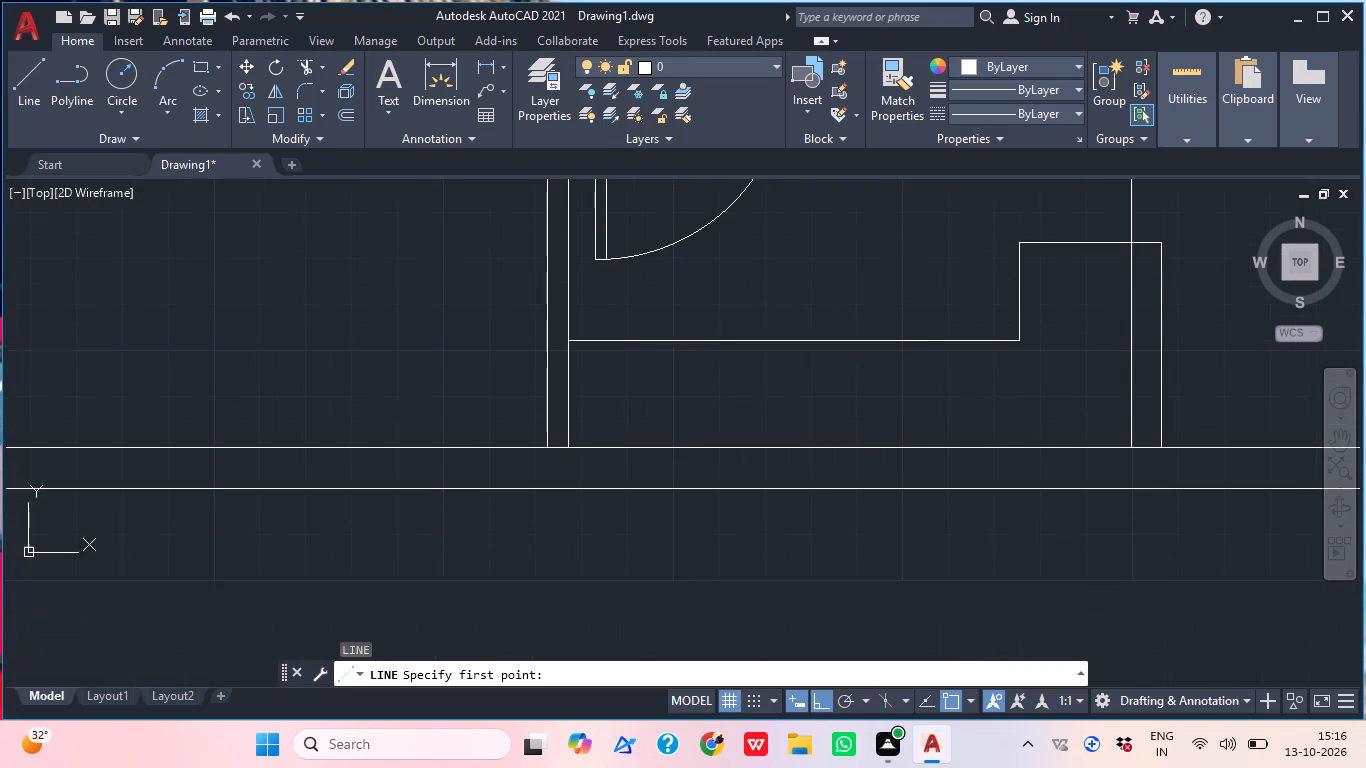
pyautogui.click(677, 341)
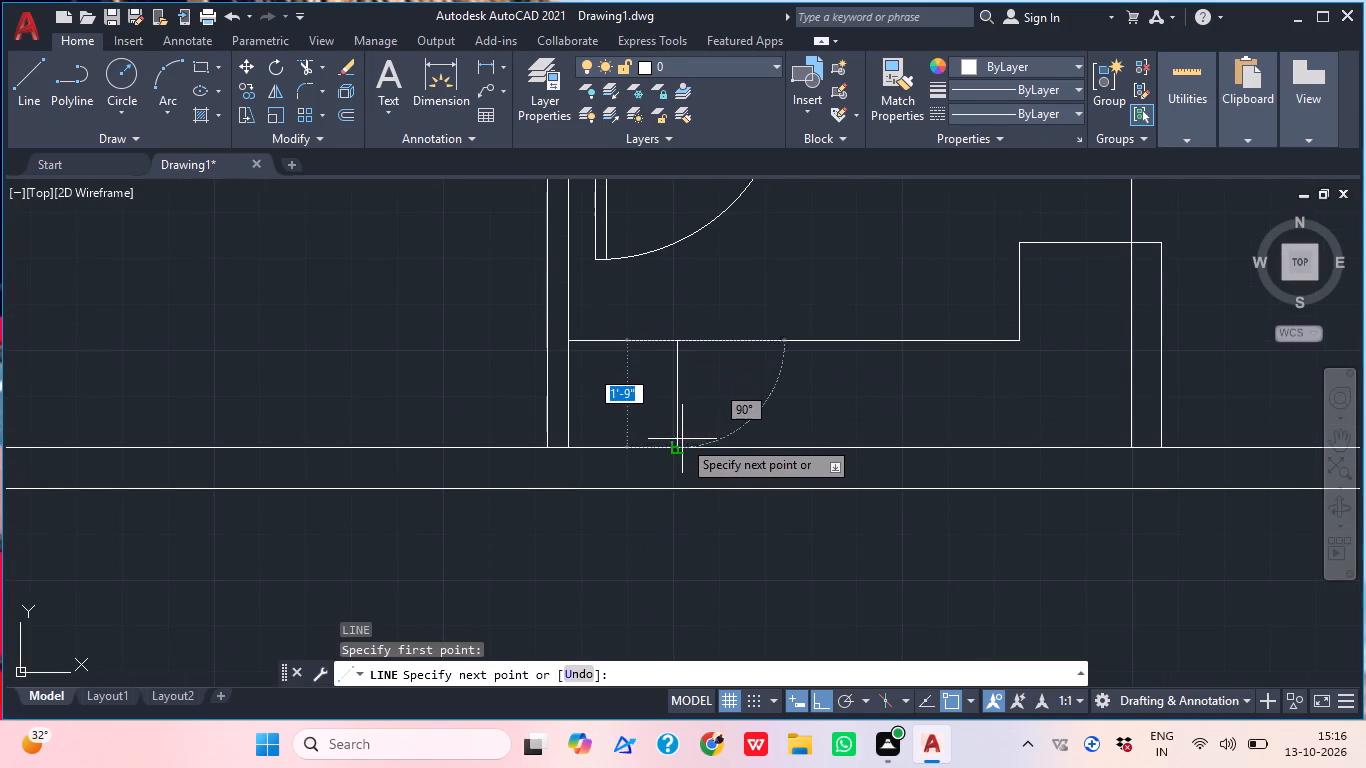
pyautogui.click(679, 455)
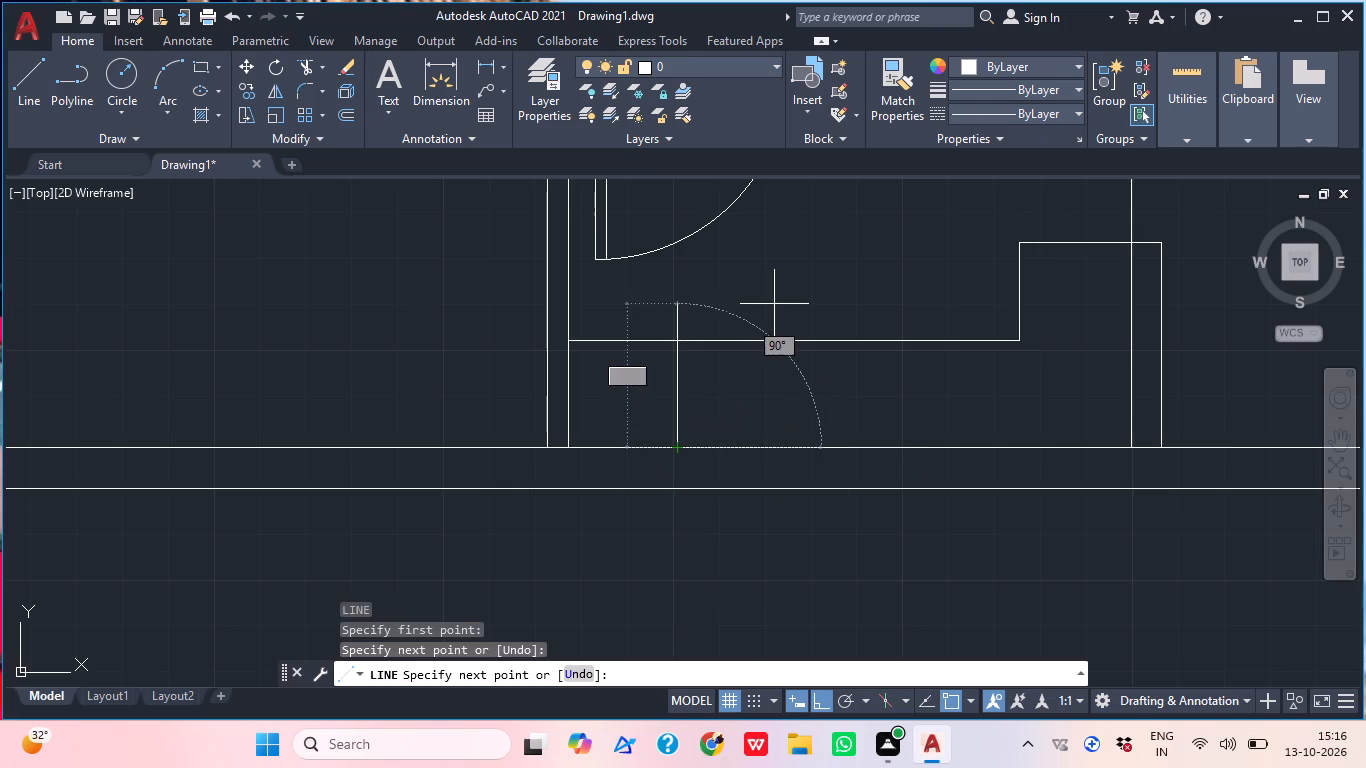
pyautogui.press('Escape')
# Examine the floor plan from the lower-right room and its counter up through the central area and surrounding rooms.
pyautogui.scroll(-2, 774, 304)
pyautogui.moveTo(797, 317); pyautogui.dragTo(721, 470, button='middle')
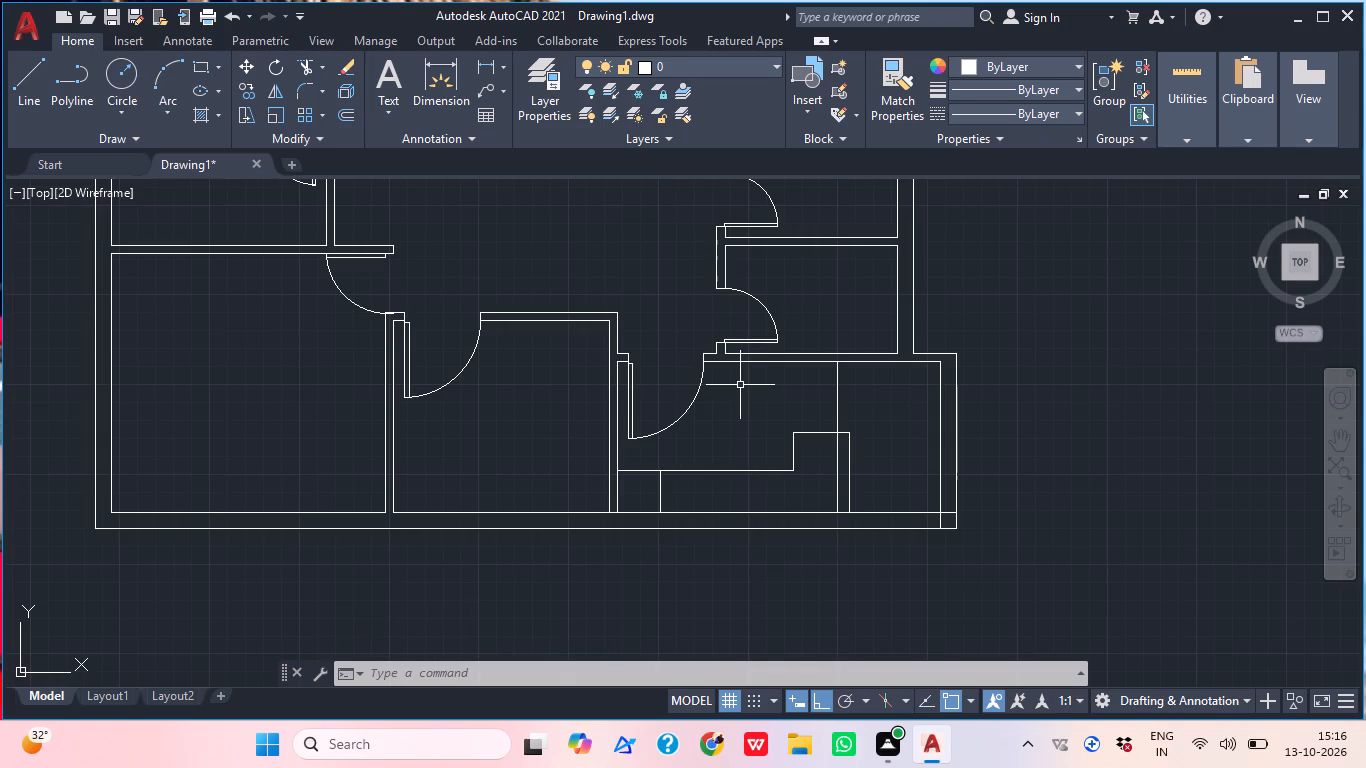
pyautogui.moveTo(738, 313); pyautogui.dragTo(744, 393, button='middle')
pyautogui.moveTo(654, 387); pyautogui.dragTo(690, 457, button='middle')
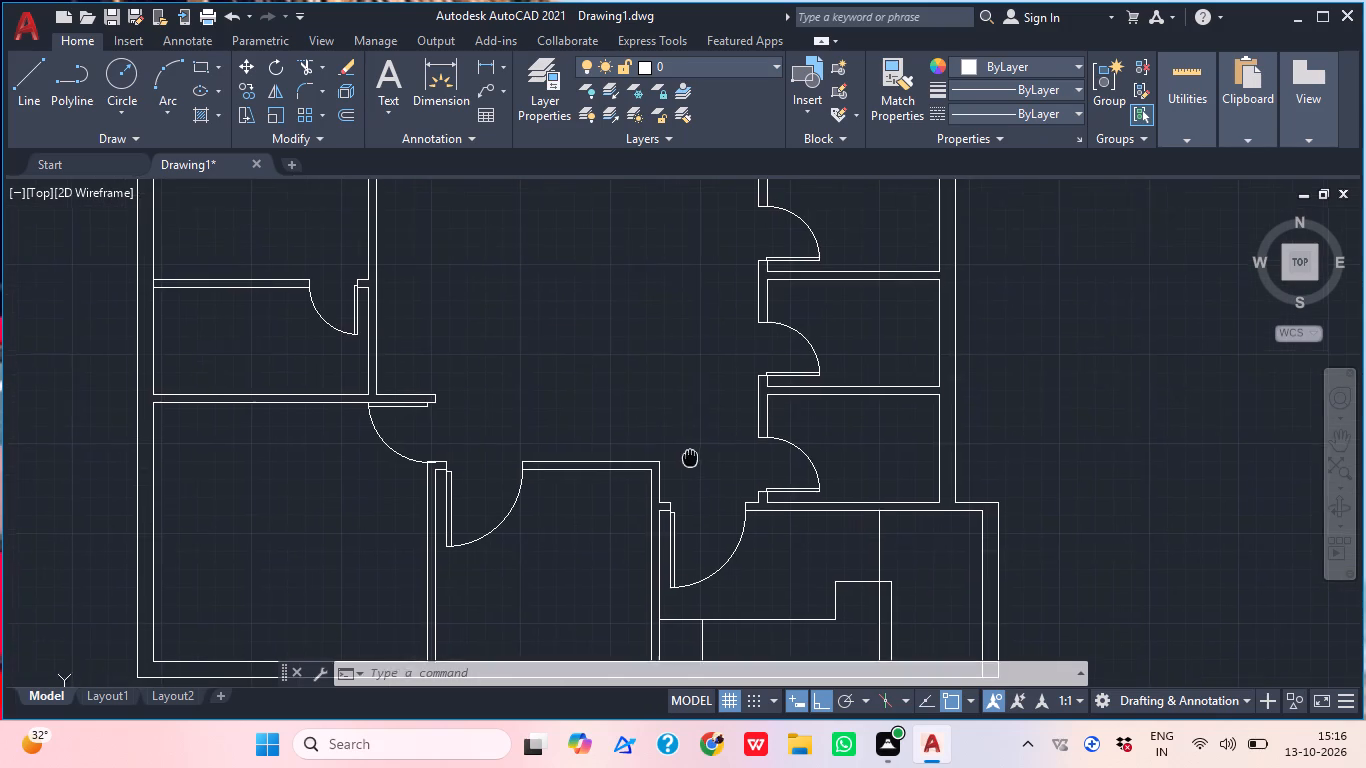
pyautogui.moveTo(690, 457); pyautogui.dragTo(688, 457, button='middle')
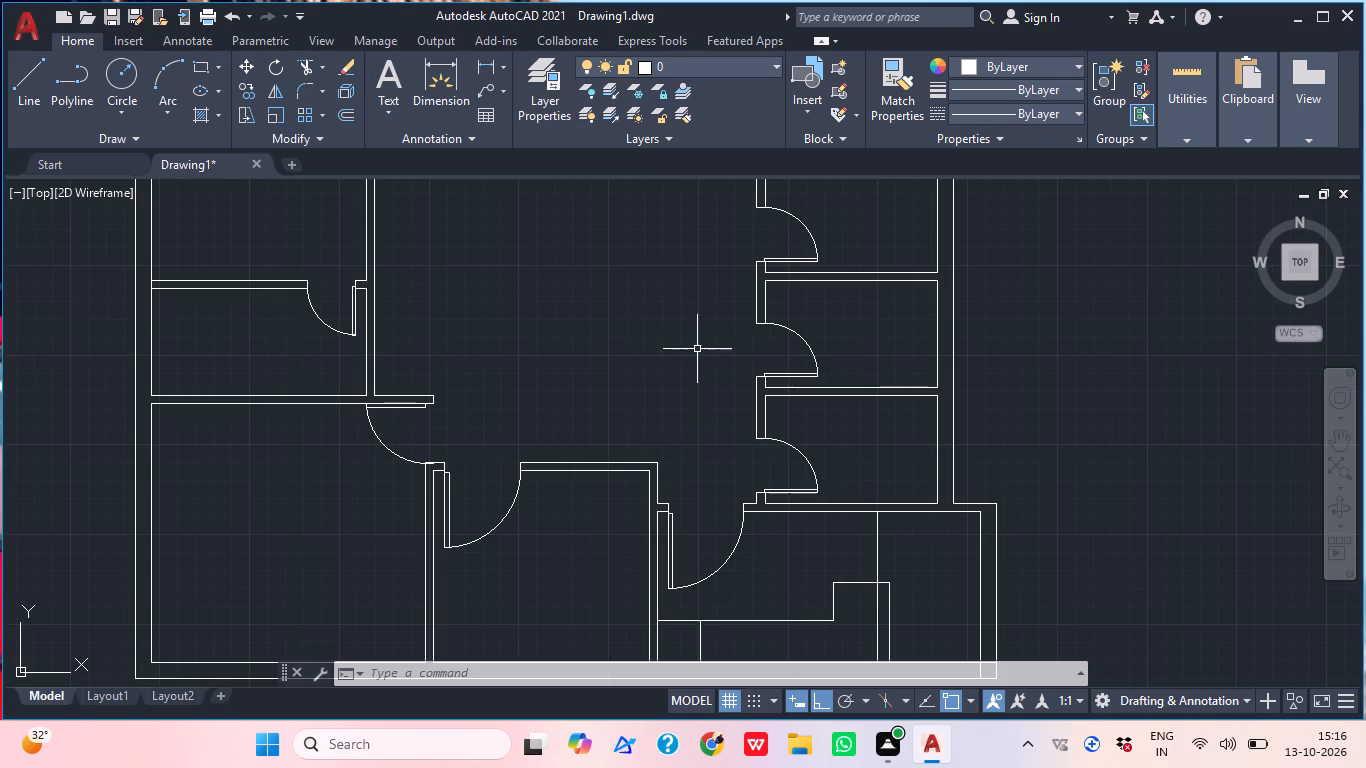
pyautogui.moveTo(697, 349); pyautogui.dragTo(691, 394, button='middle')
pyautogui.scroll(-1, 697, 349)
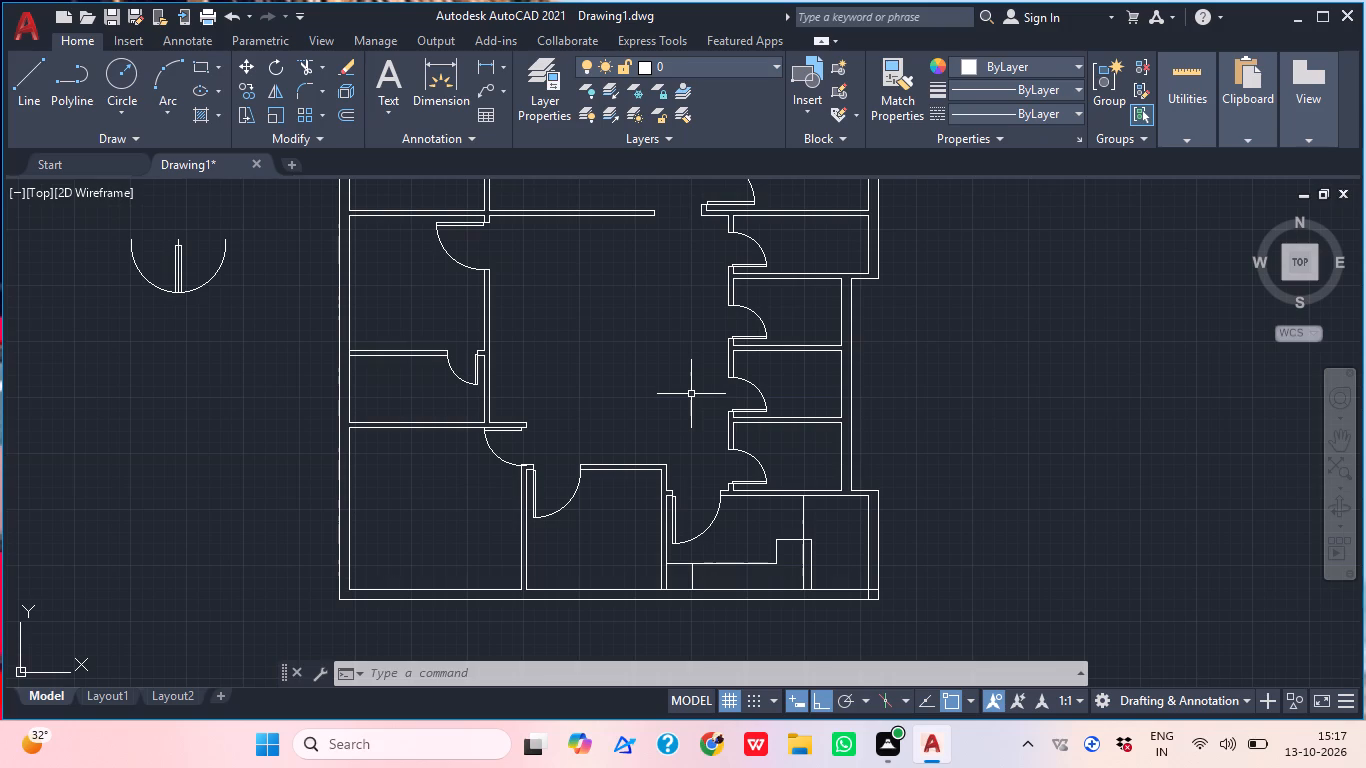
pyautogui.moveTo(744, 384); pyautogui.dragTo(728, 430, button='middle')
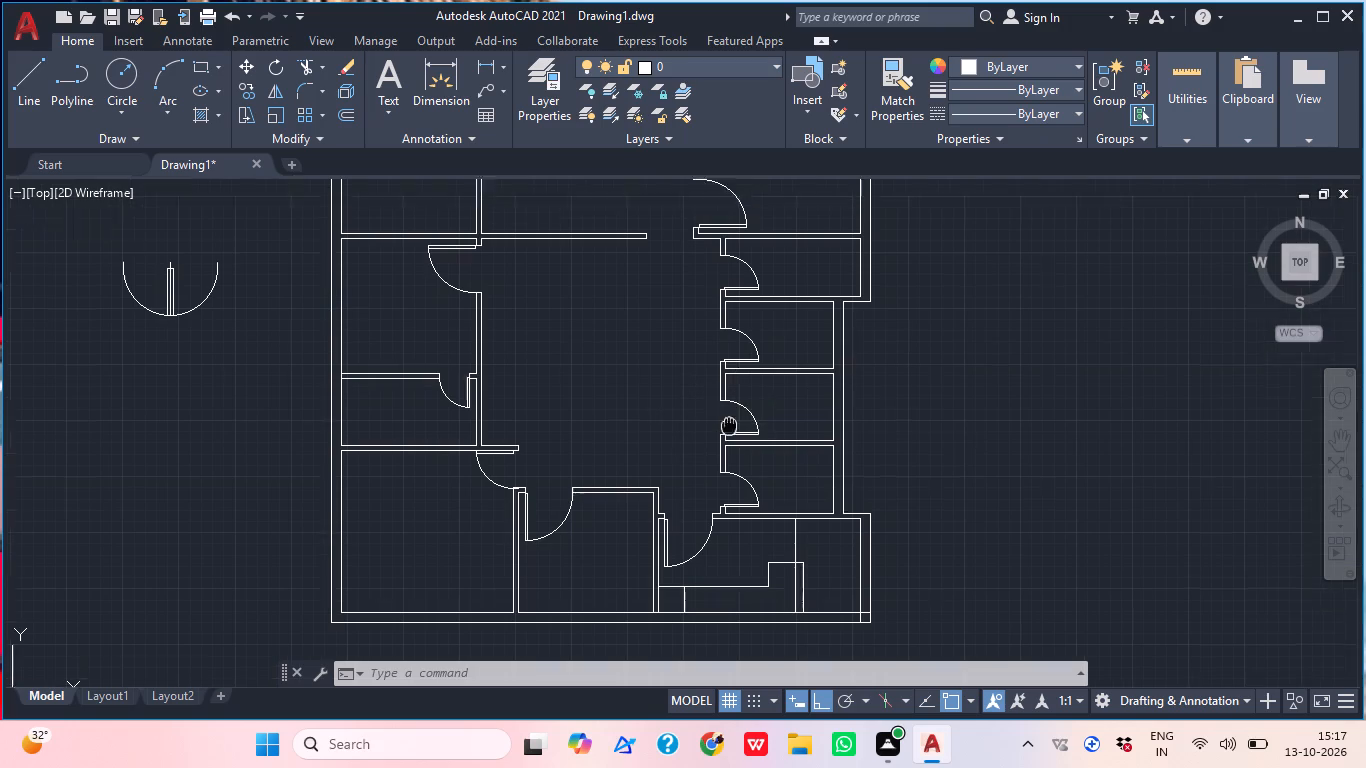
pyautogui.moveTo(728, 430); pyautogui.dragTo(711, 477, button='middle')
pyautogui.moveTo(703, 476); pyautogui.dragTo(726, 328, button='middle')
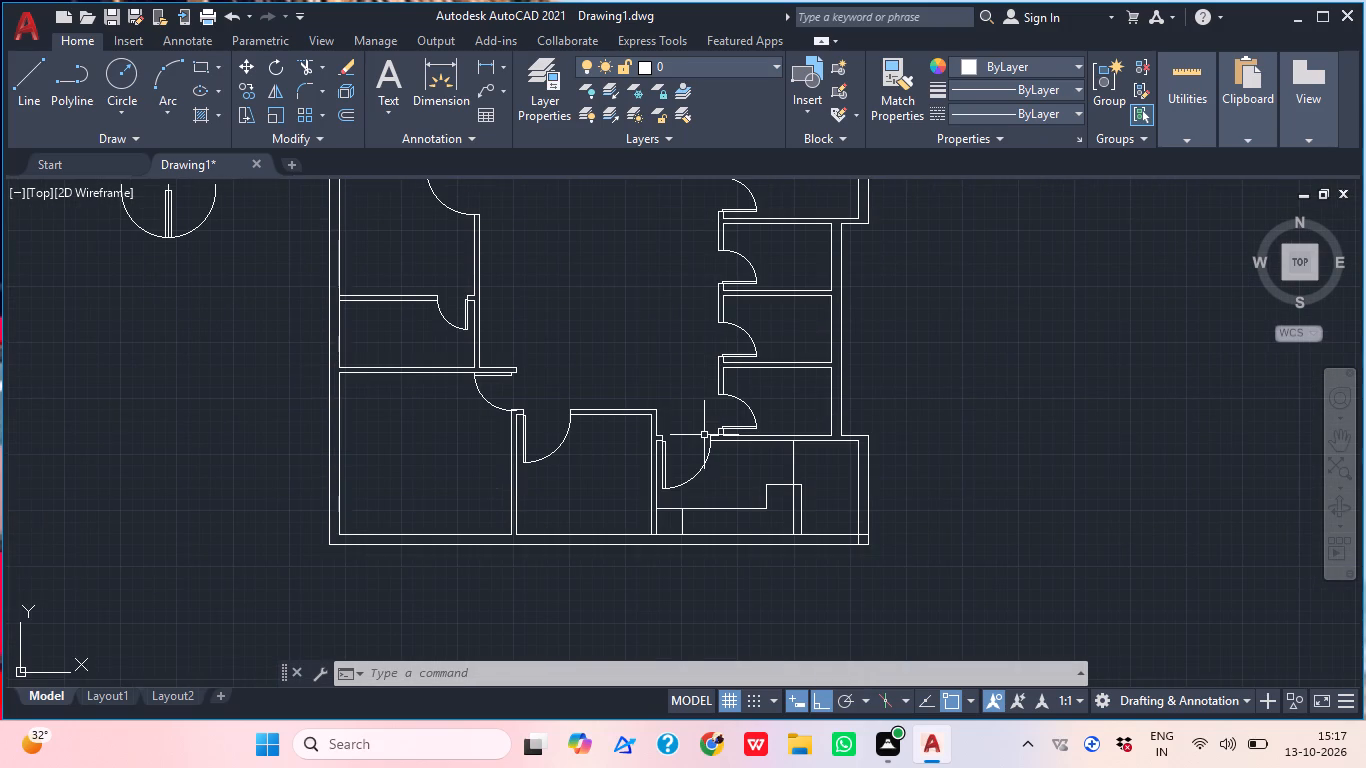
# Insert the Microwave block on the counter at the foot of the short vertical divider, at scale 1 and rotation 0.
pyautogui.write('i')
pyautogui.press('space')
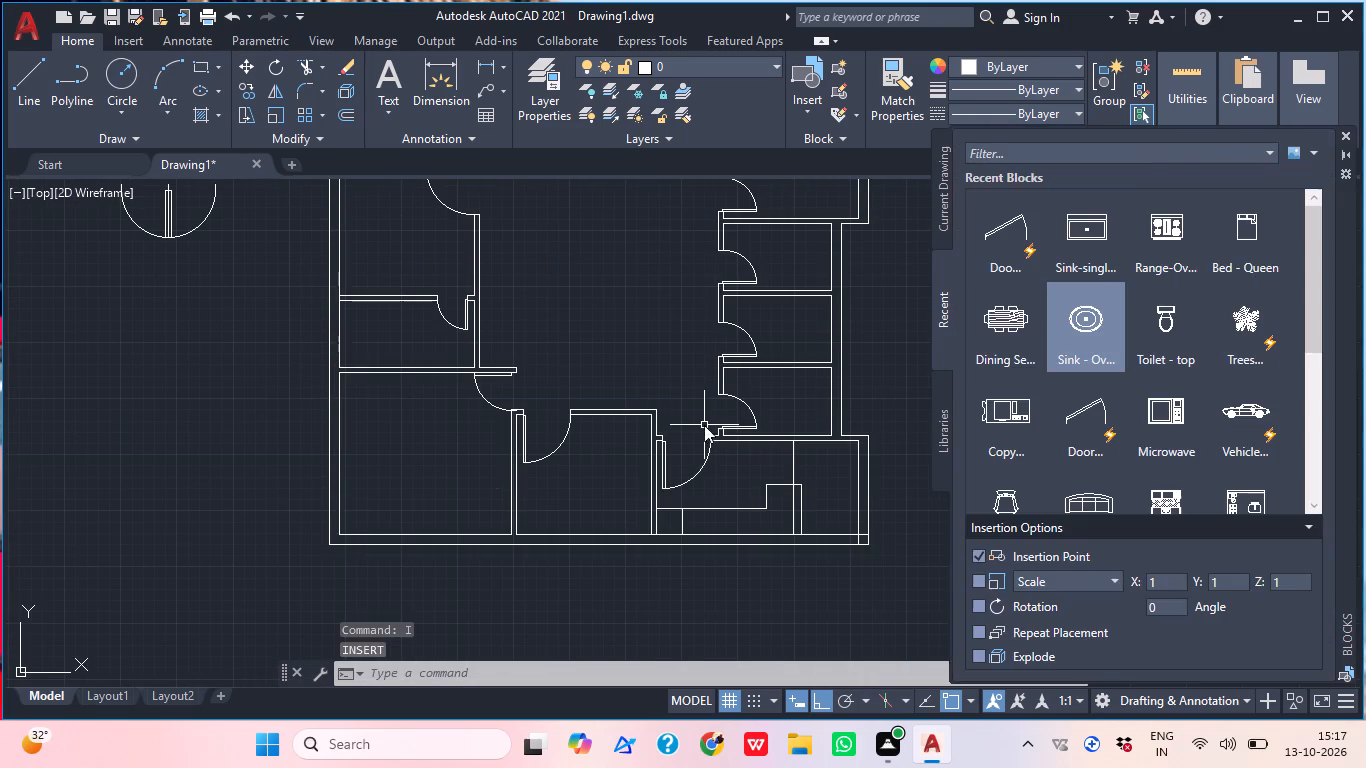
pyautogui.moveTo(1150, 408); pyautogui.dragTo(801, 542)
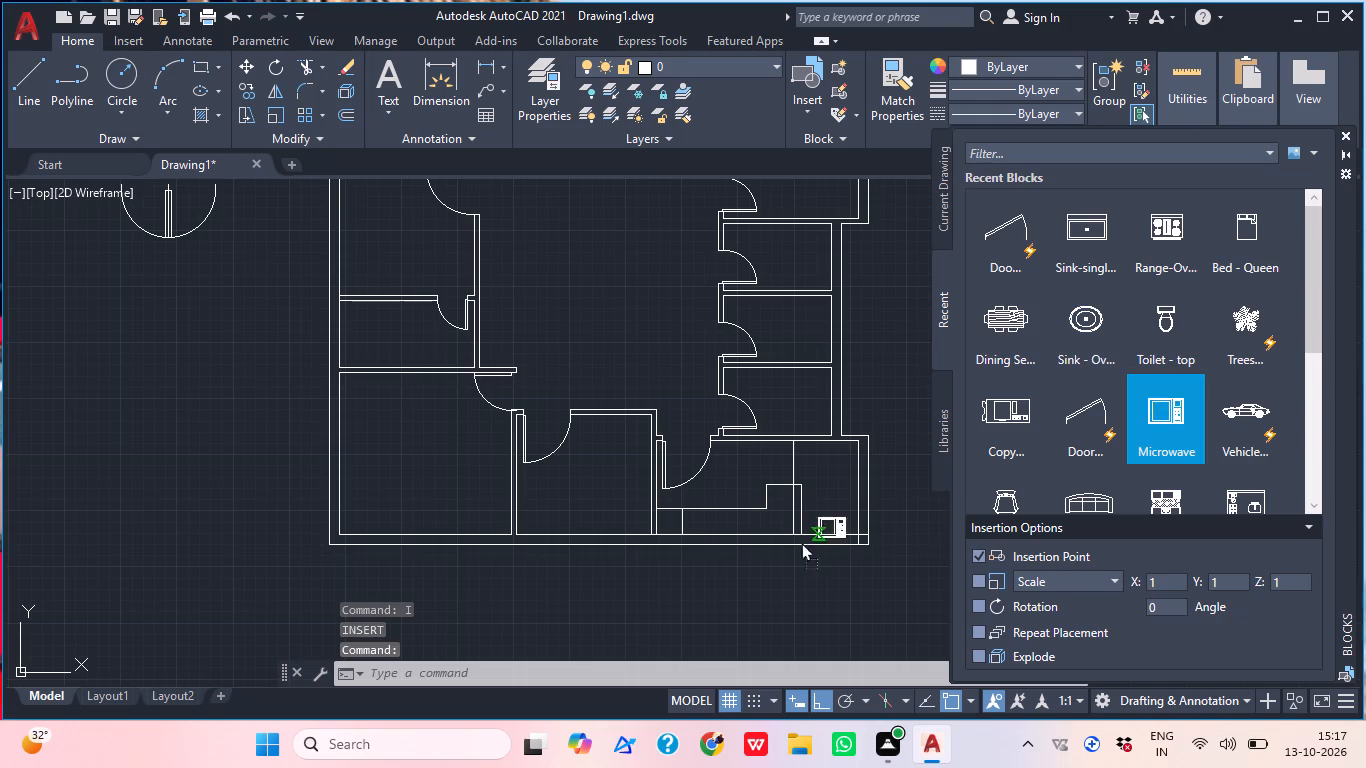
pyautogui.moveTo(801, 542); pyautogui.dragTo(687, 529)
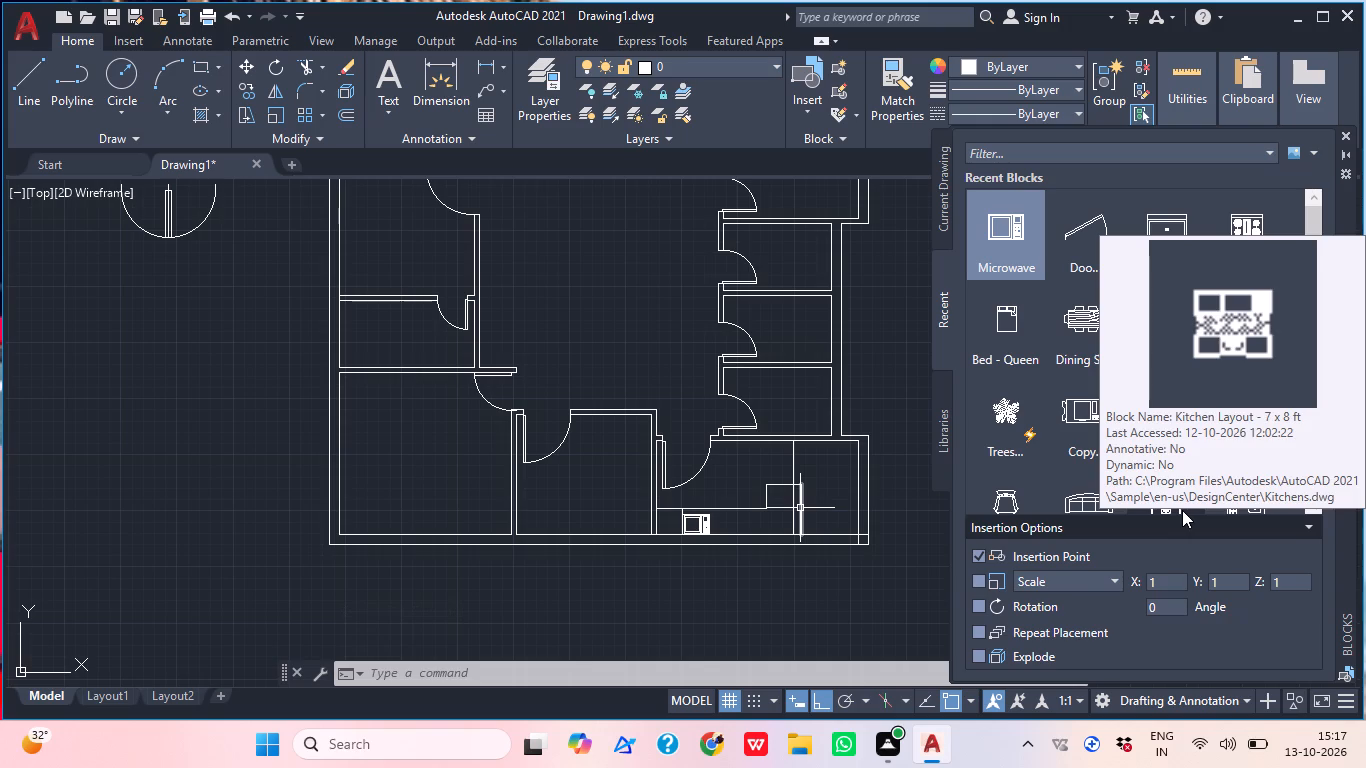
# Move the microwave, with Ortho off, slightly right and up to sit clear of the divider and wall on the counter.
pyautogui.scroll(5, 710, 533)
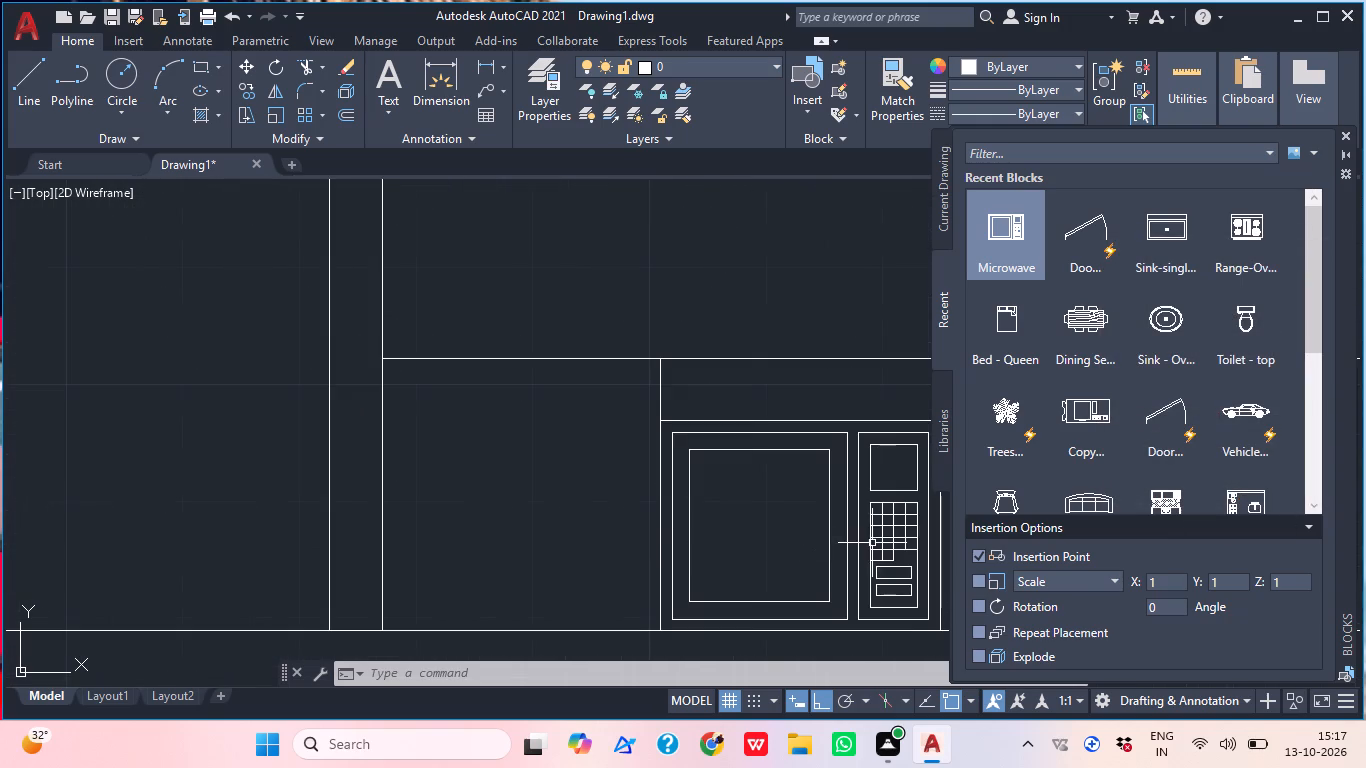
pyautogui.moveTo(683, 531); pyautogui.dragTo(451, 539, button='middle')
pyautogui.click(707, 547)
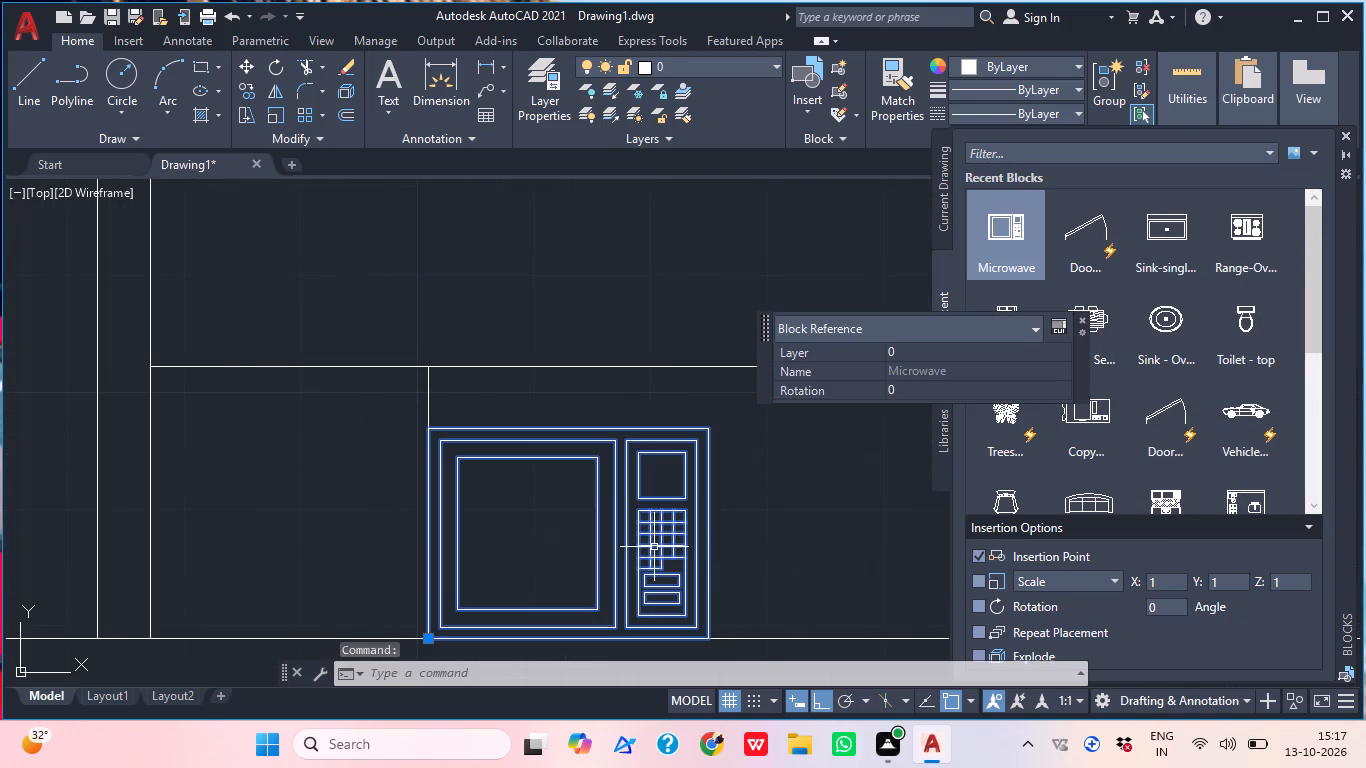
pyautogui.write('m')
pyautogui.press('space')
pyautogui.click(654, 547)
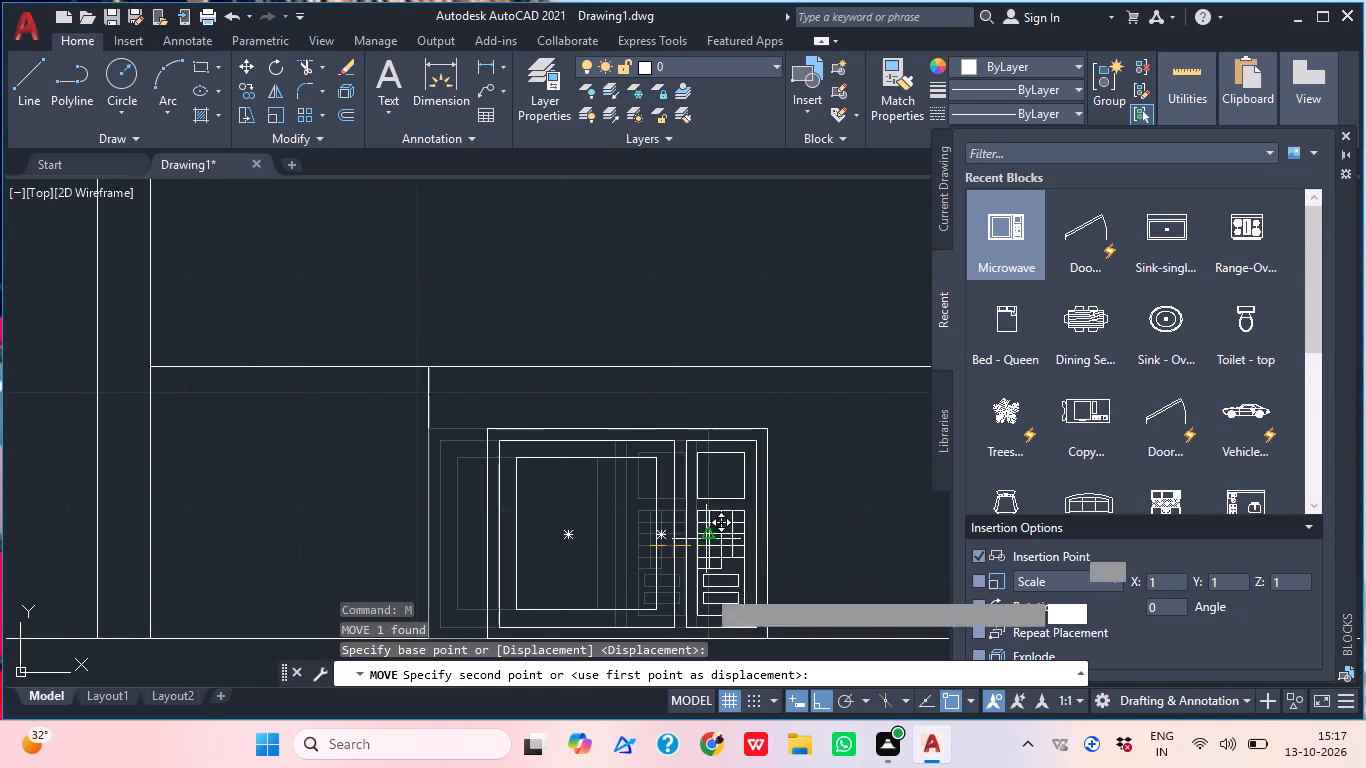
pyautogui.click(821, 700)
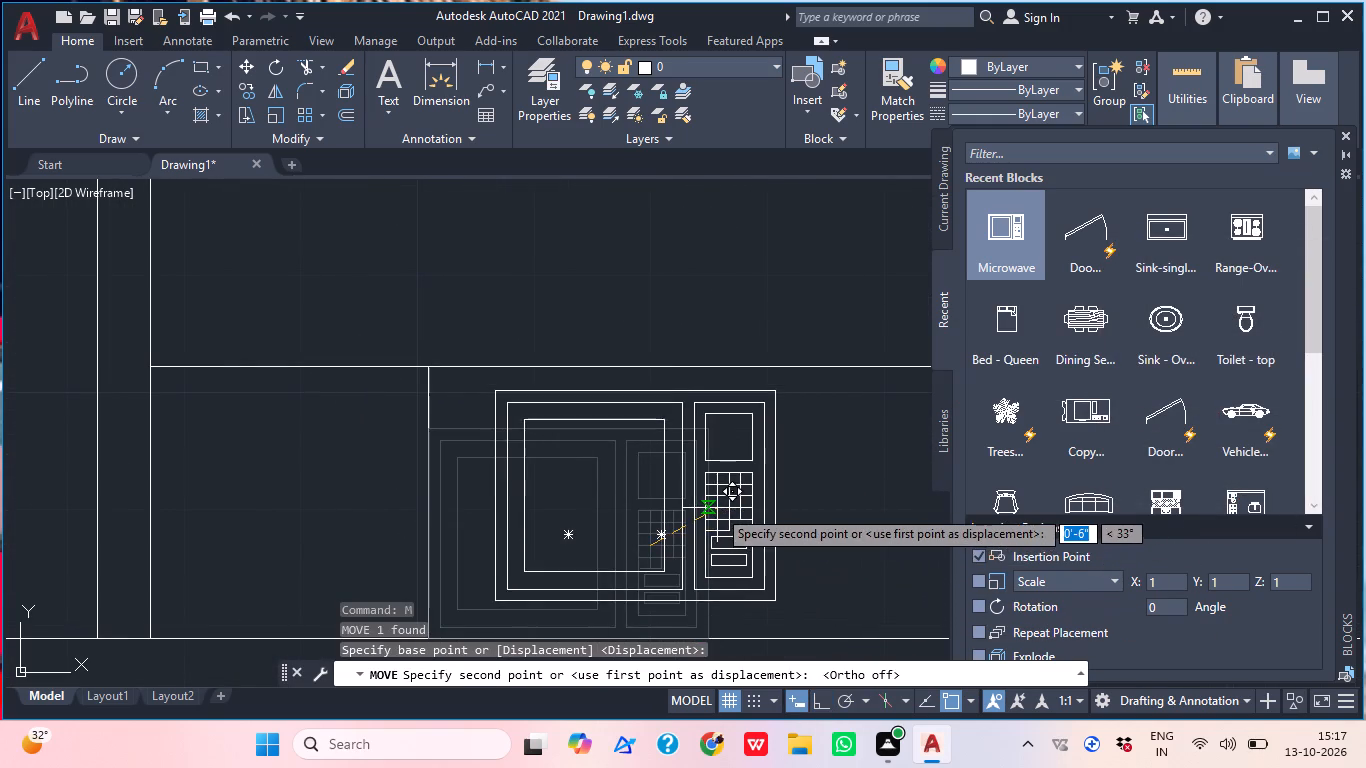
pyautogui.click(723, 525)
pyautogui.scroll(-2, 820, 484)
pyautogui.moveTo(846, 490); pyautogui.dragTo(721, 532, button='middle')
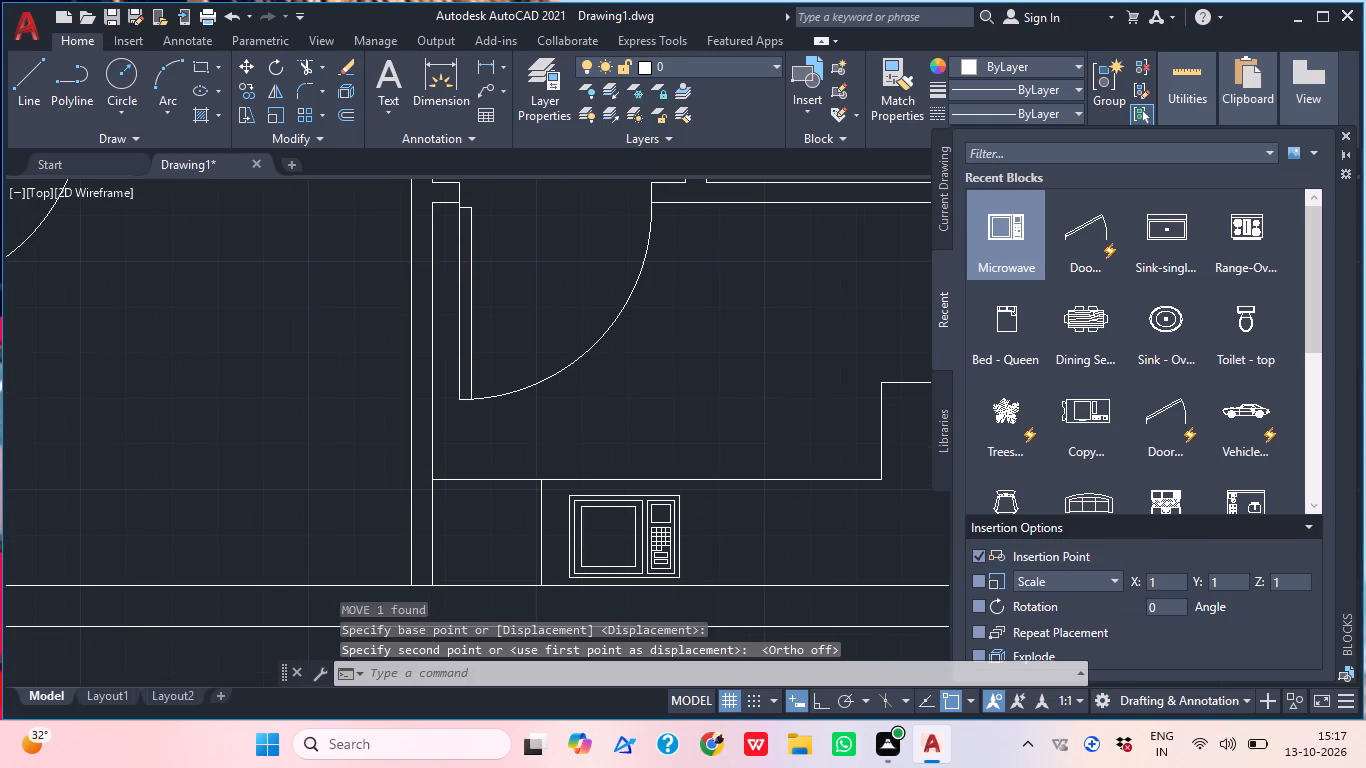
pyautogui.moveTo(577, 519); pyautogui.dragTo(670, 539, button='middle')
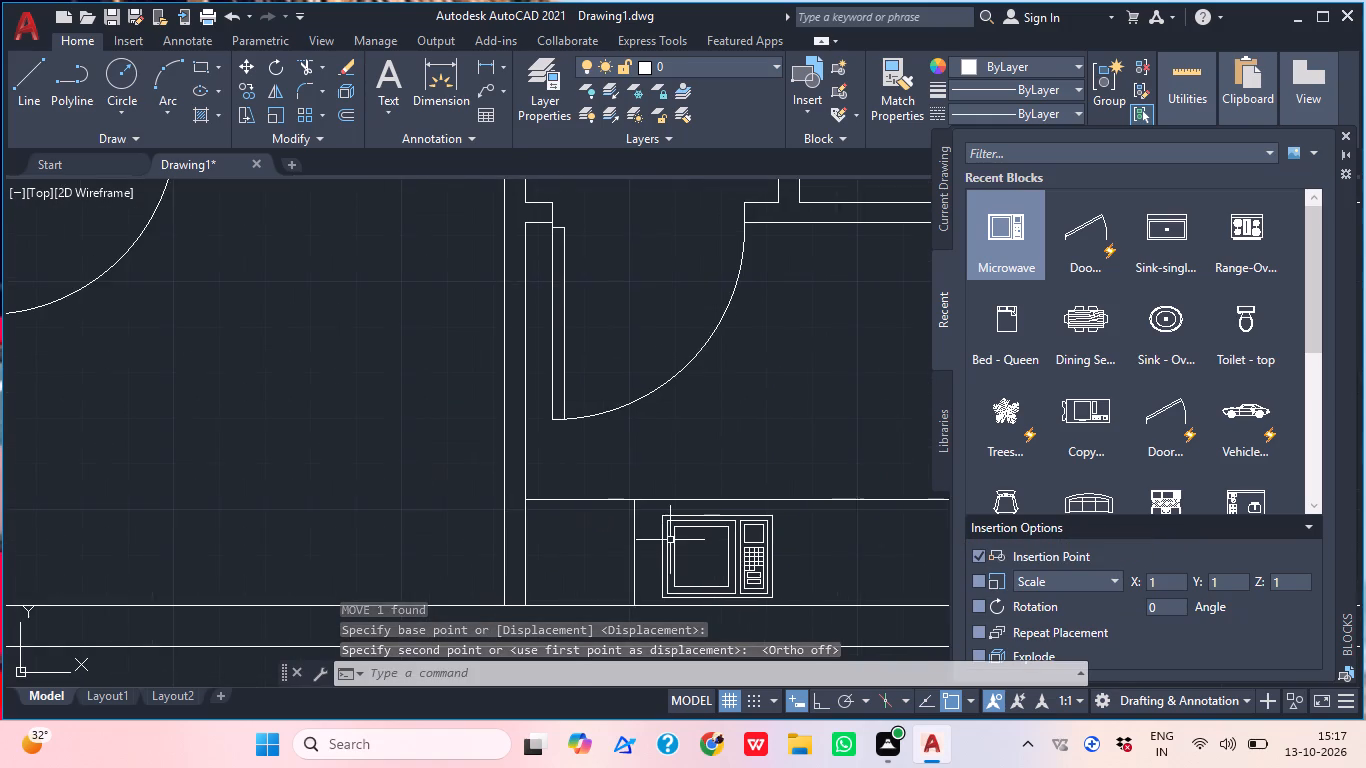
# Offset the counter's short vertical divider 2" towards the microwave.
pyautogui.scroll(2, 670, 540)
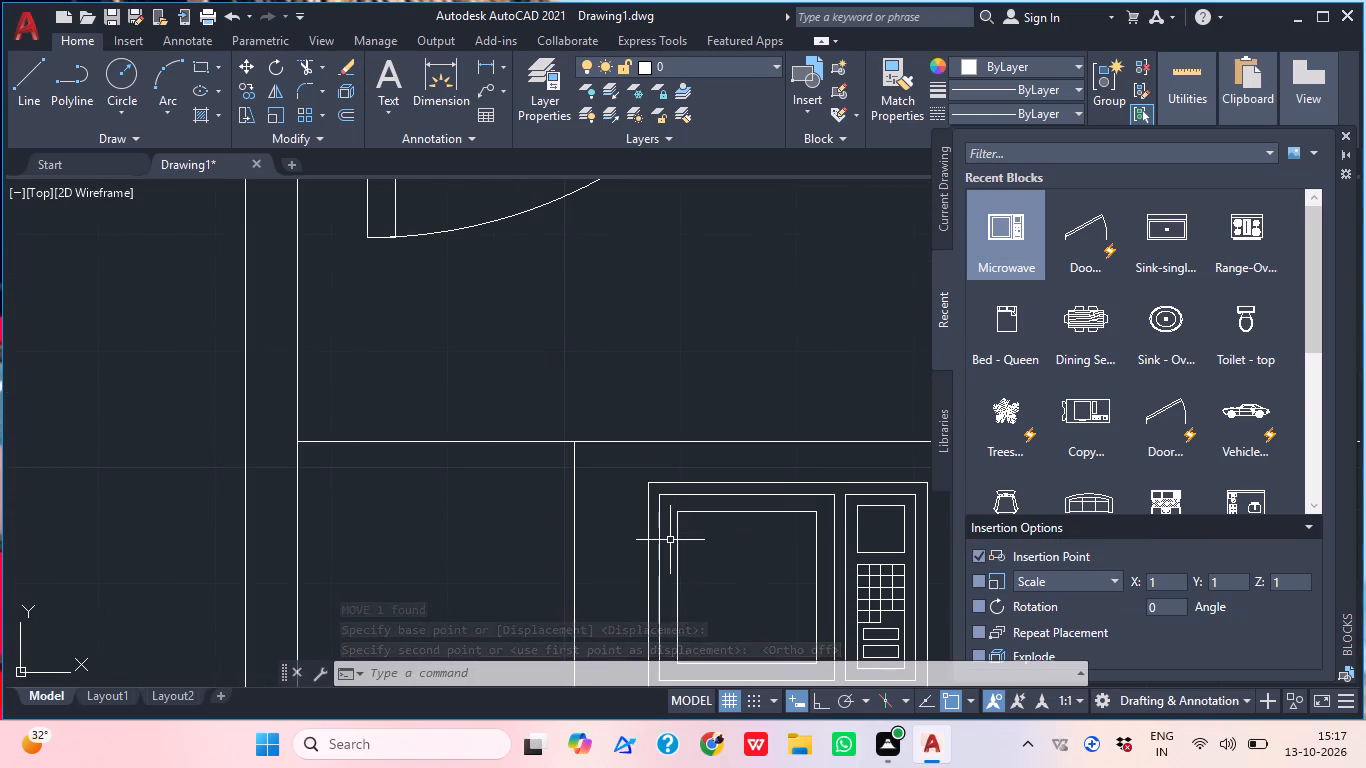
pyautogui.press('o')
pyautogui.press('Return')
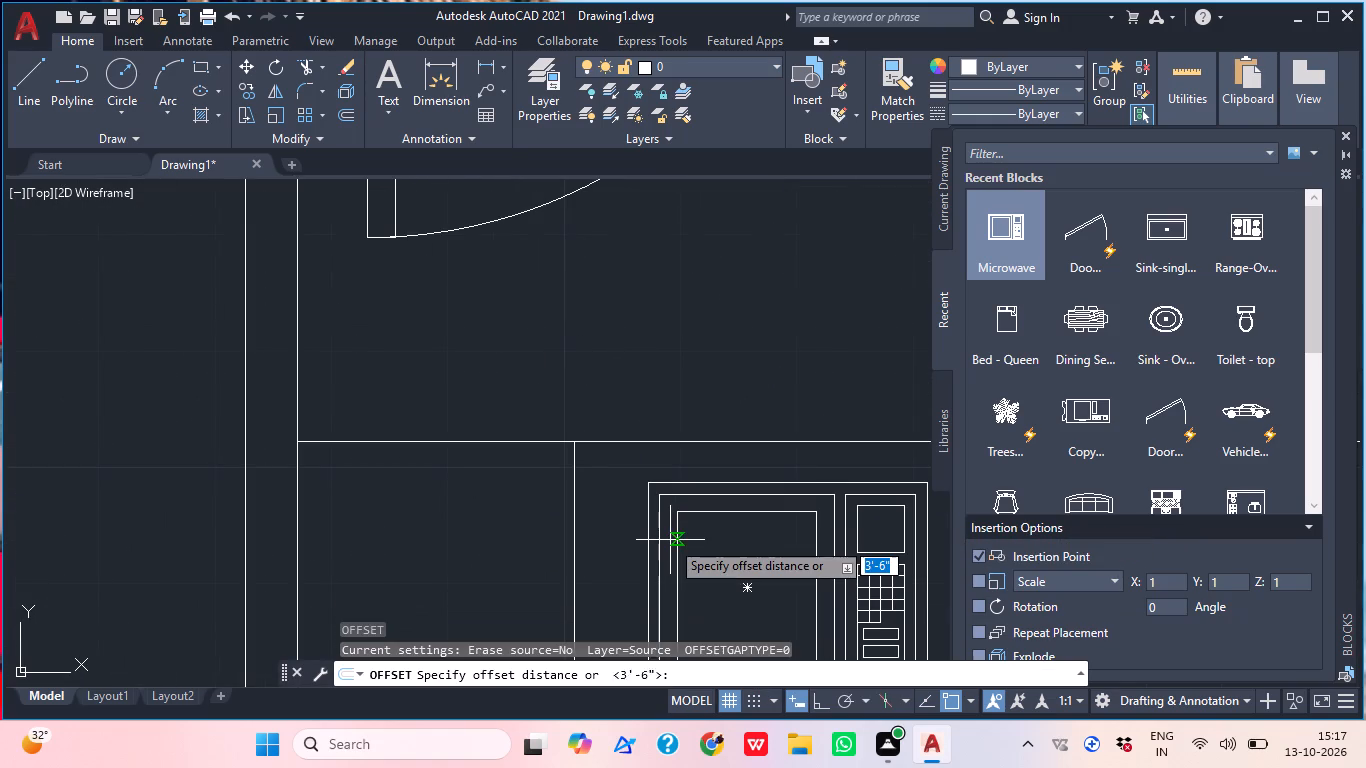
pyautogui.write('2"')
pyautogui.press('Return')
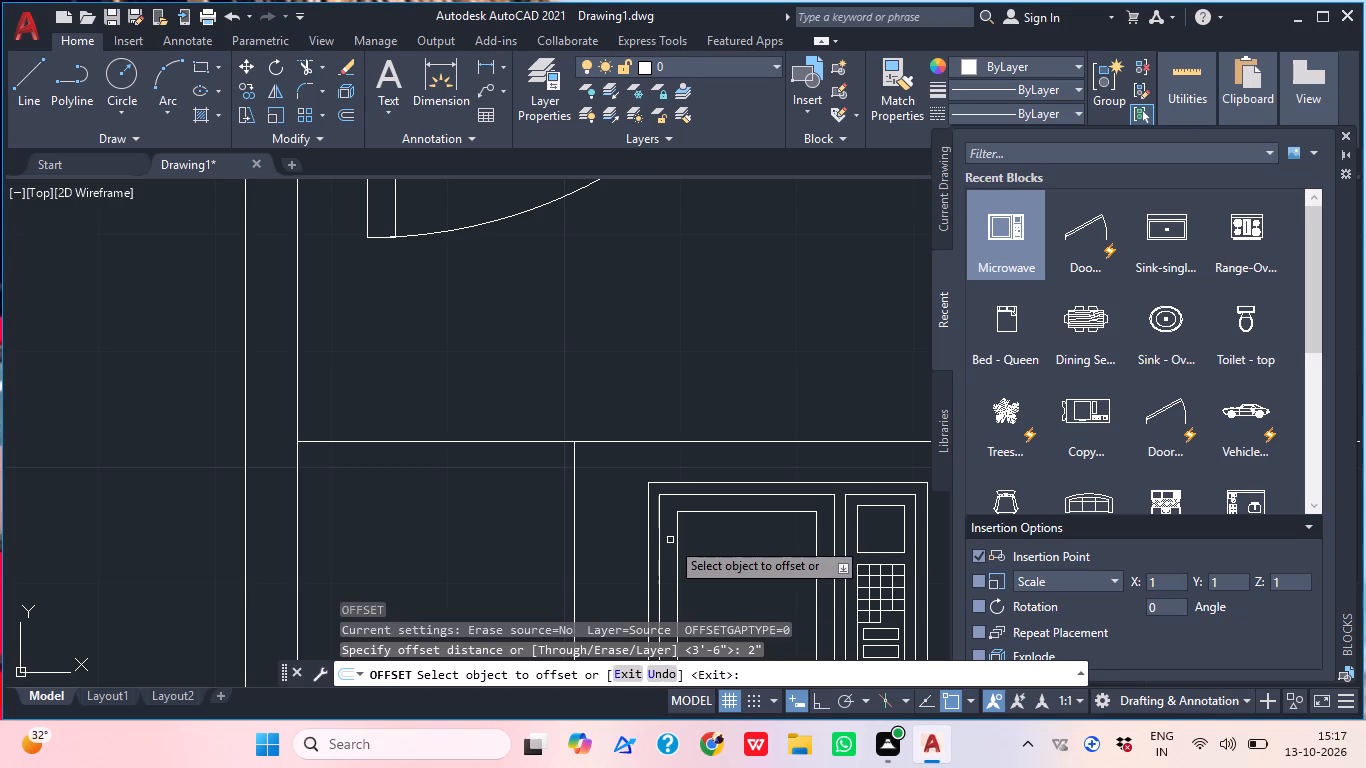
pyautogui.click(573, 515)
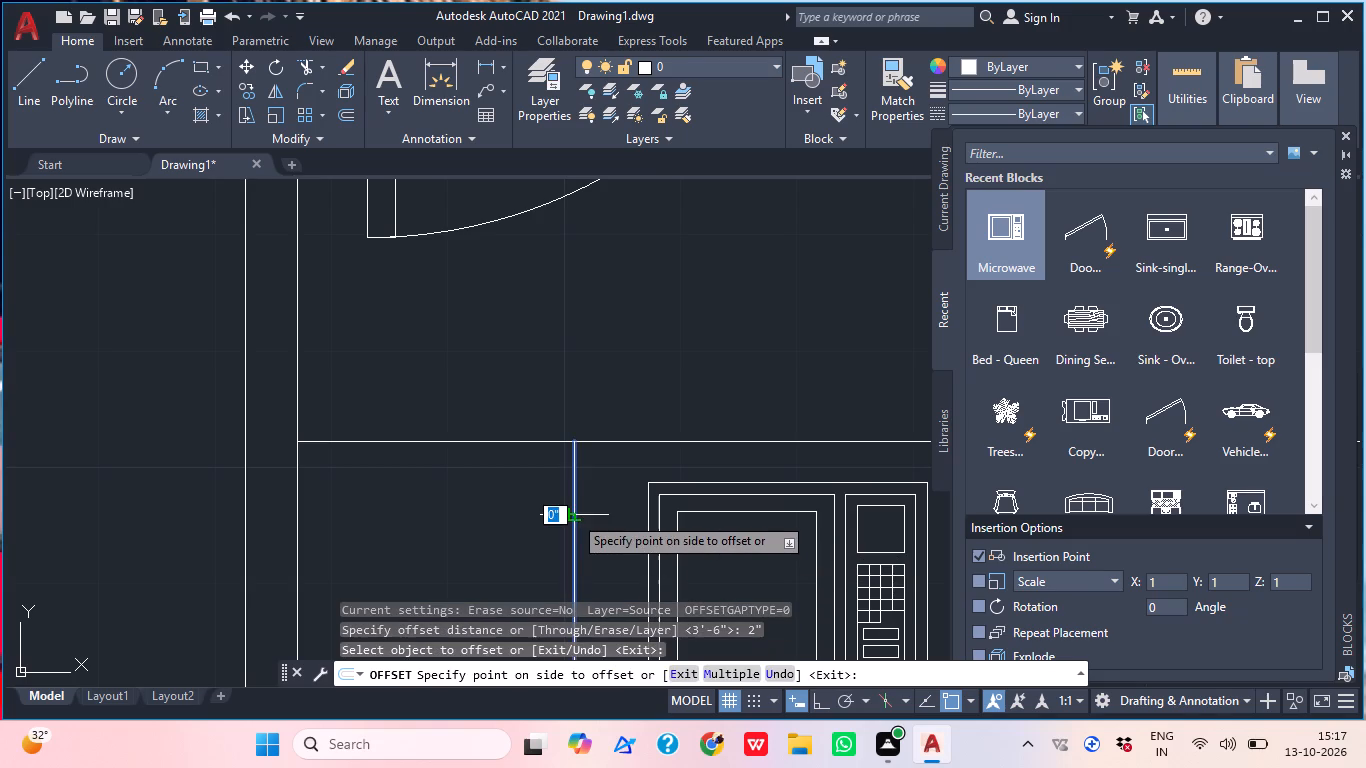
pyautogui.click(601, 519)
pyautogui.press('Escape')
# Trim the counter's long front edge between the two vertical divider lines.
pyautogui.write('tr')
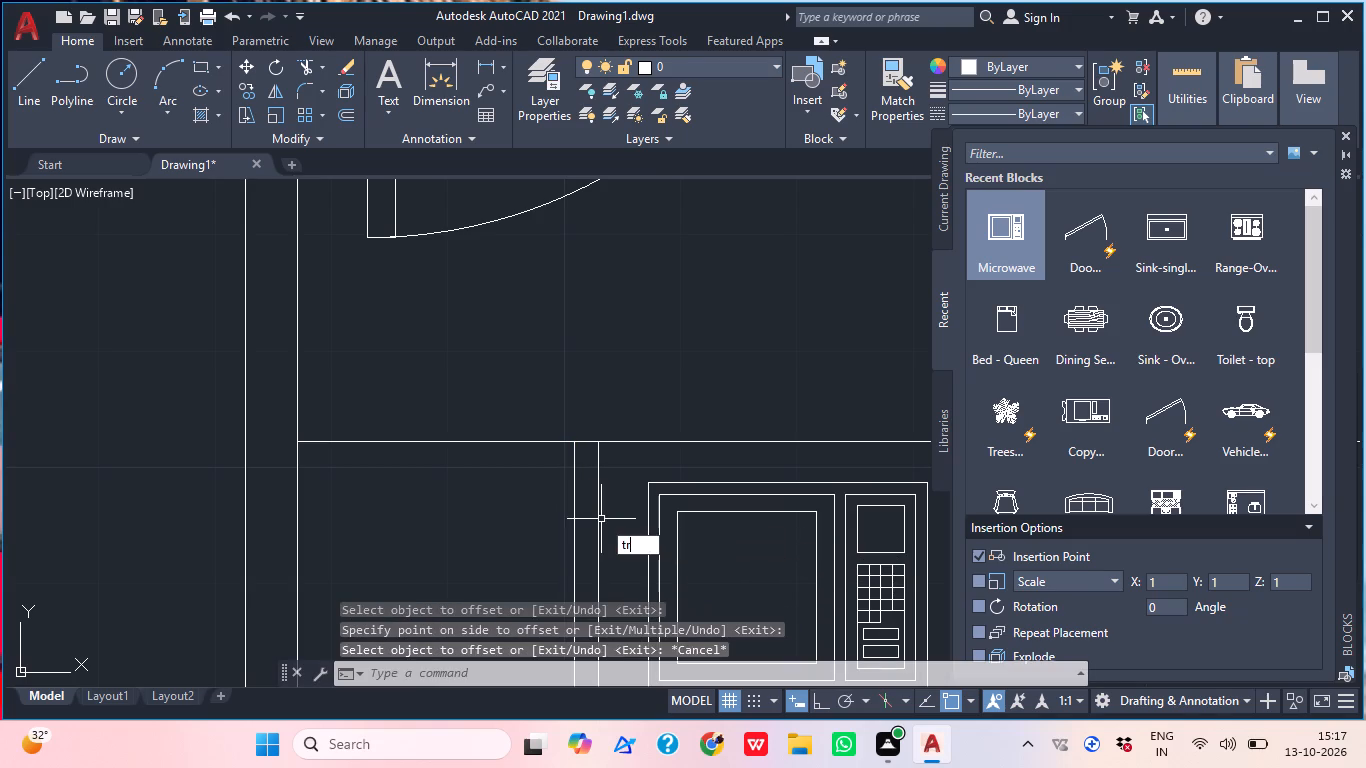
pyautogui.press('space')
pyautogui.click(588, 447)
pyautogui.click(588, 424)
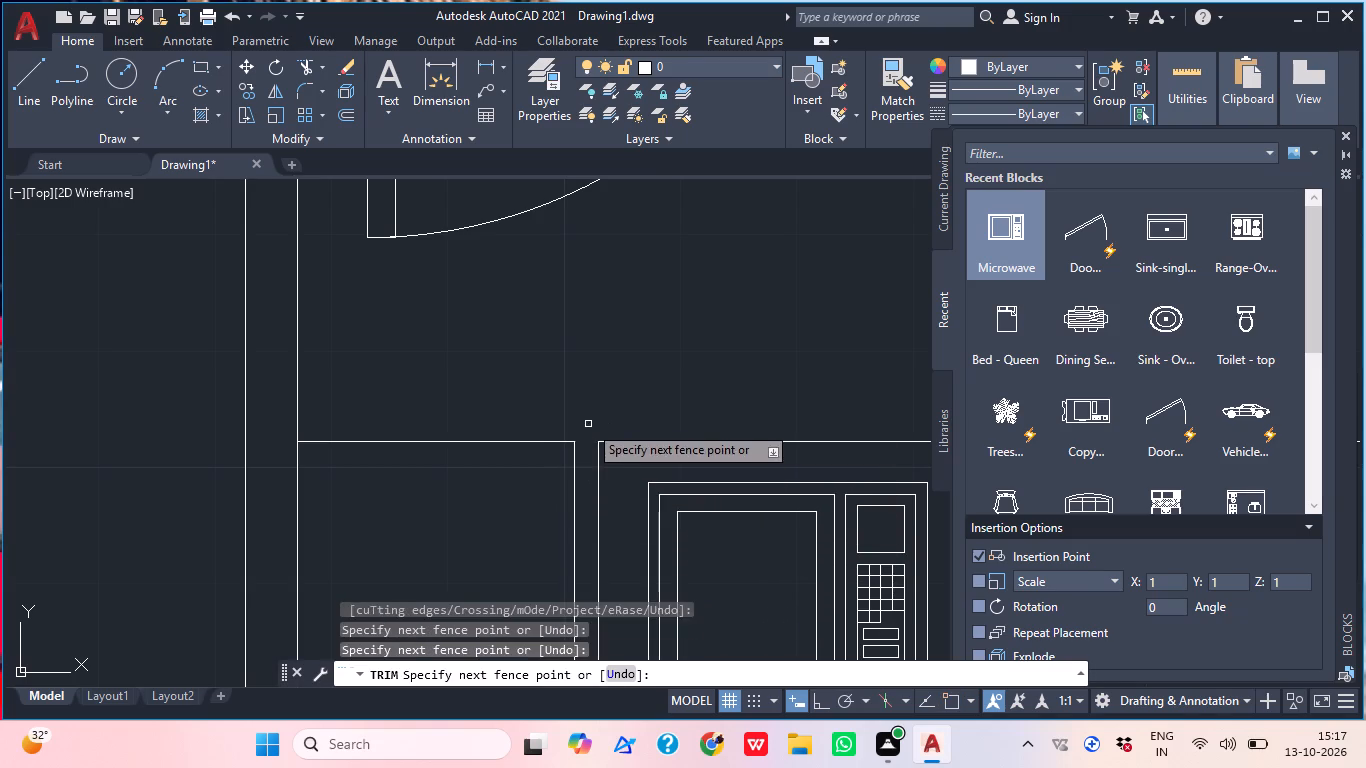
pyautogui.scroll(-2, 795, 242)
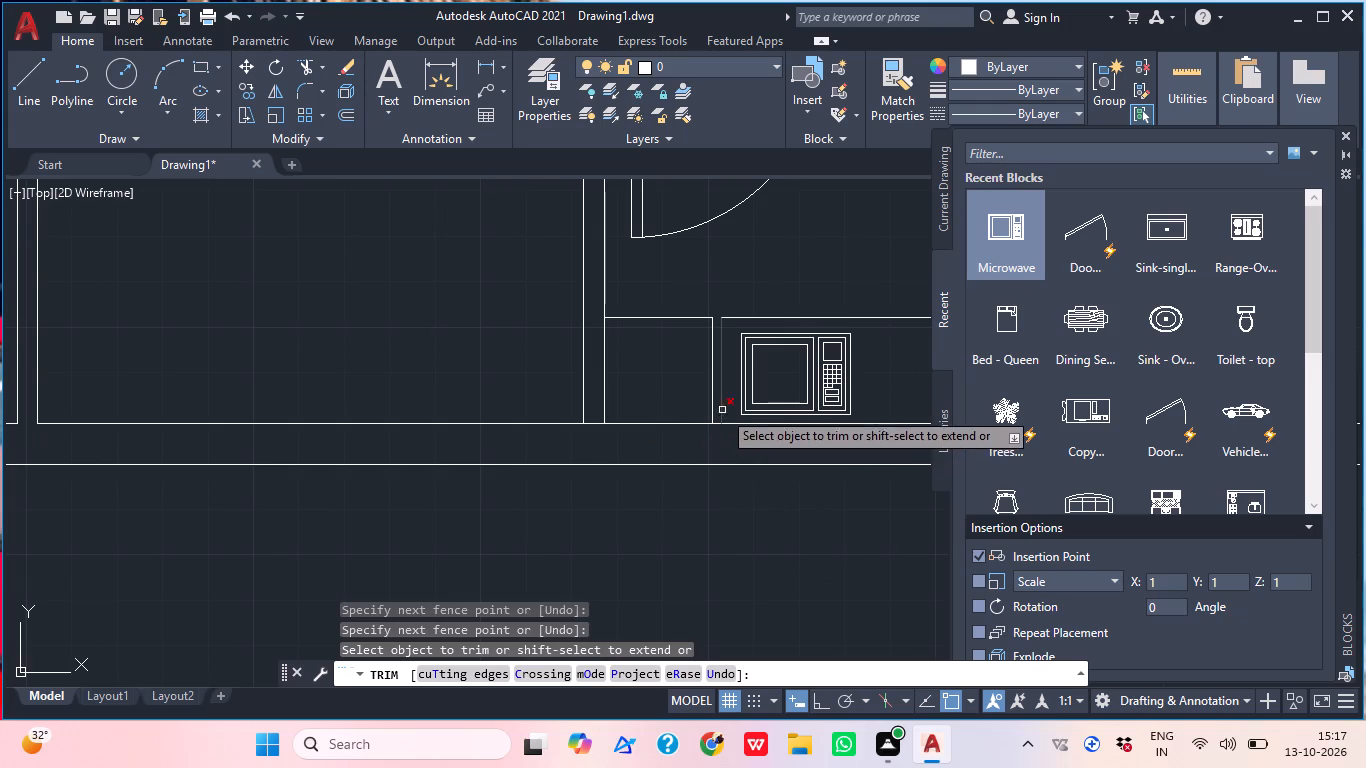
pyautogui.press('Escape')
# Draw a narrow slanted leaf above the compartment beside the left partition, about 2' long with a 3" end, using three lines.
pyautogui.moveTo(734, 404); pyautogui.dragTo(757, 515, button='middle')
pyautogui.scroll(1, 757, 515)
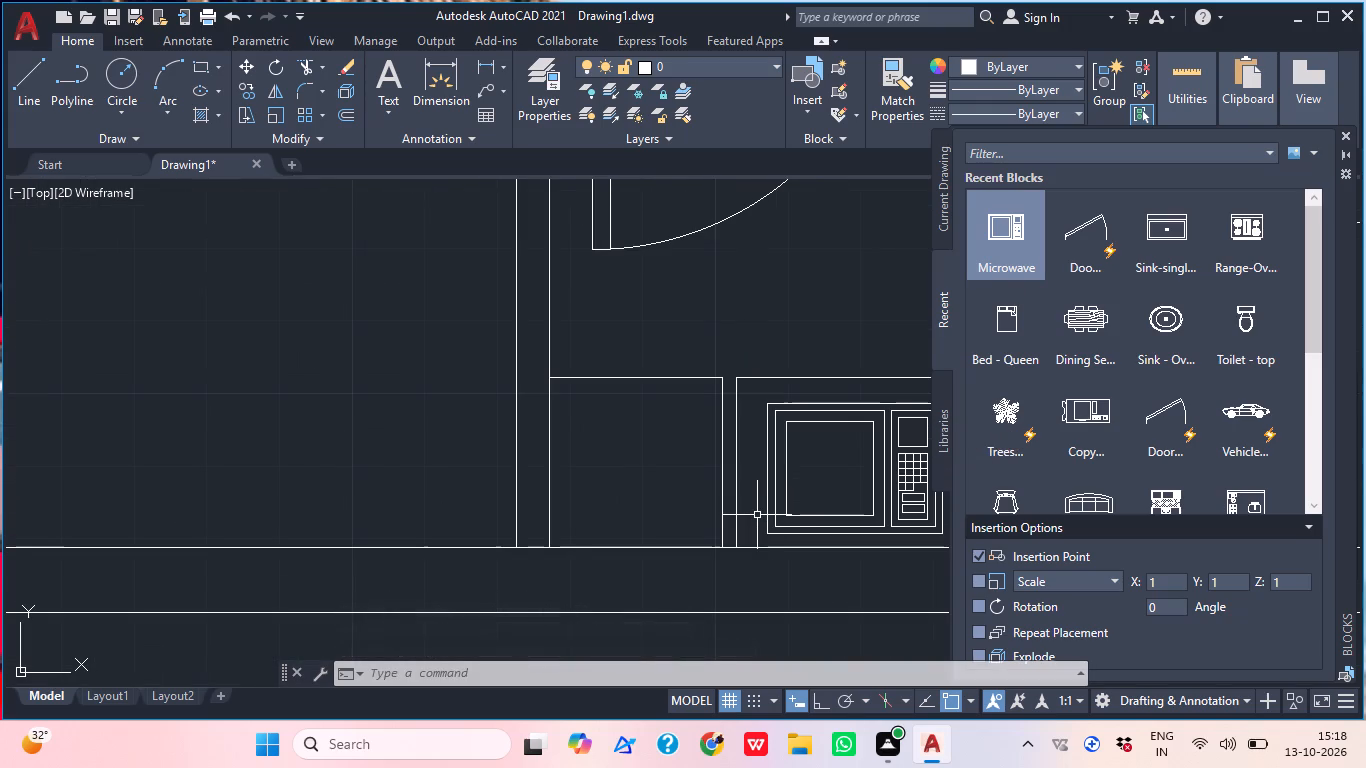
pyautogui.scroll(-1, 757, 515)
pyautogui.moveTo(634, 574); pyautogui.dragTo(563, 631, button='middle')
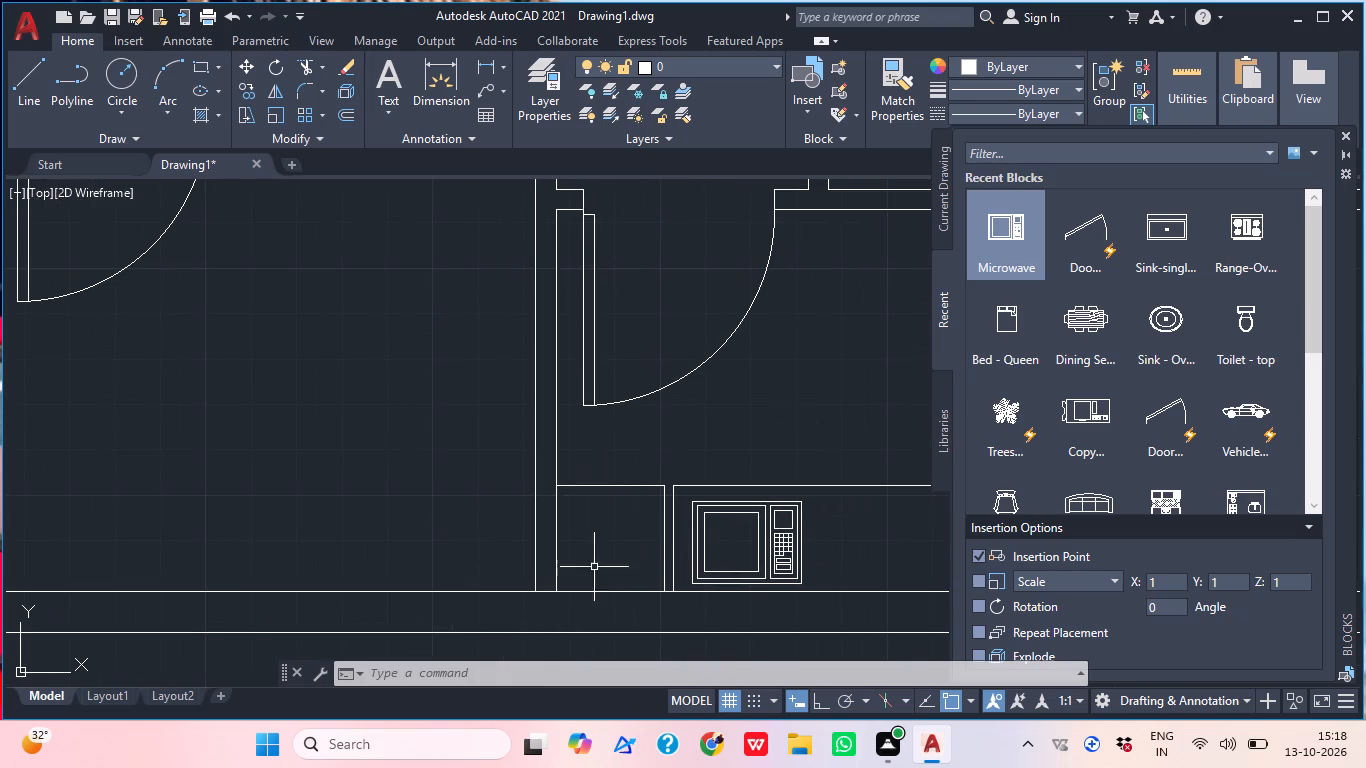
pyautogui.write('l')
pyautogui.press('space')
pyautogui.scroll(2, 574, 484)
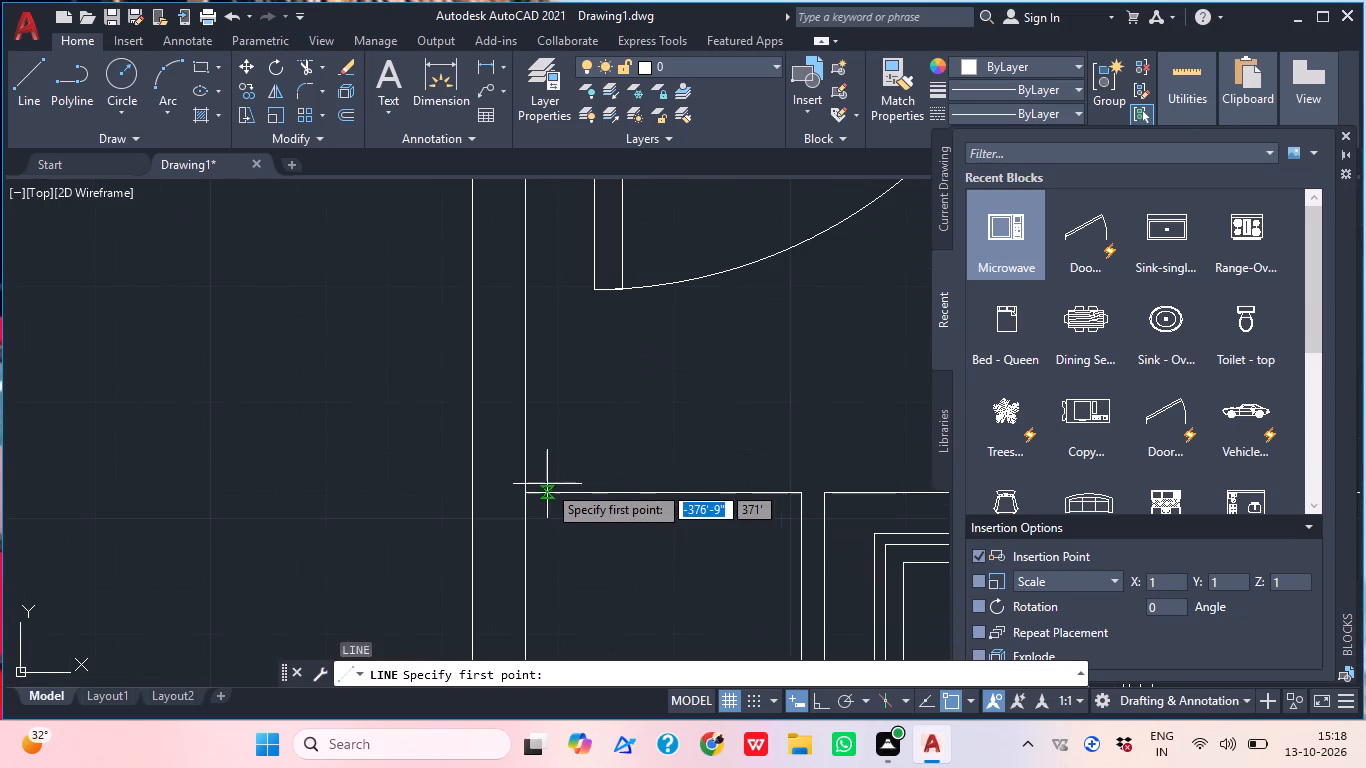
pyautogui.click(519, 493)
pyautogui.moveTo(733, 421); pyautogui.dragTo(701, 457, button='middle')
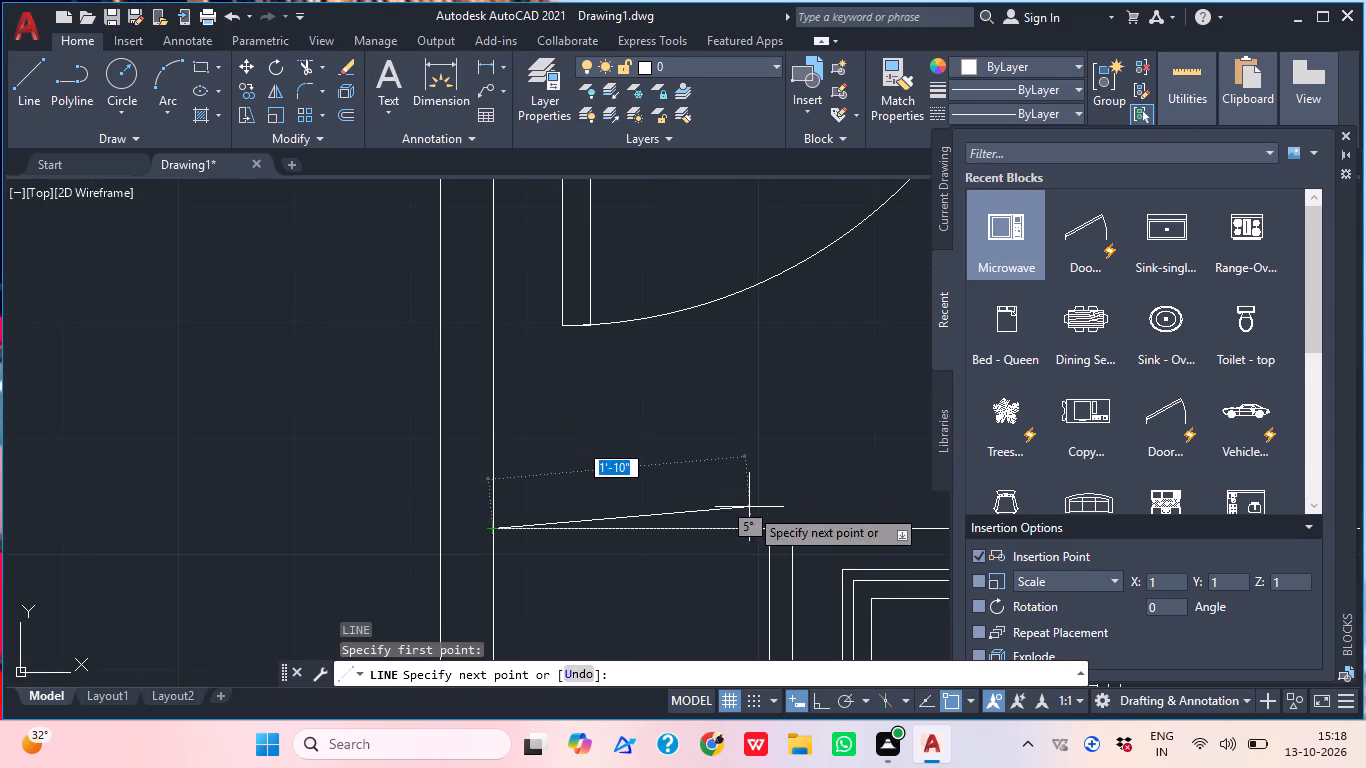
pyautogui.click(776, 490)
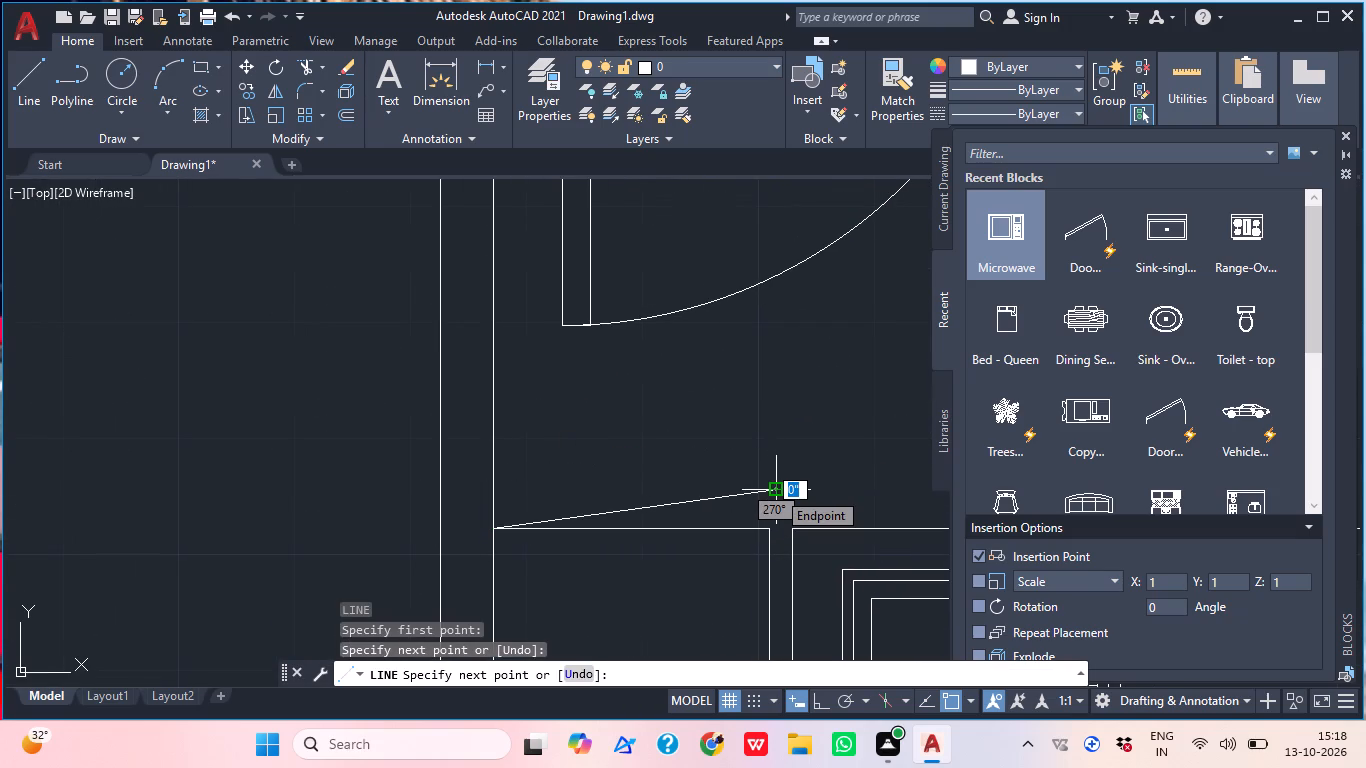
pyautogui.scroll(1, 776, 490)
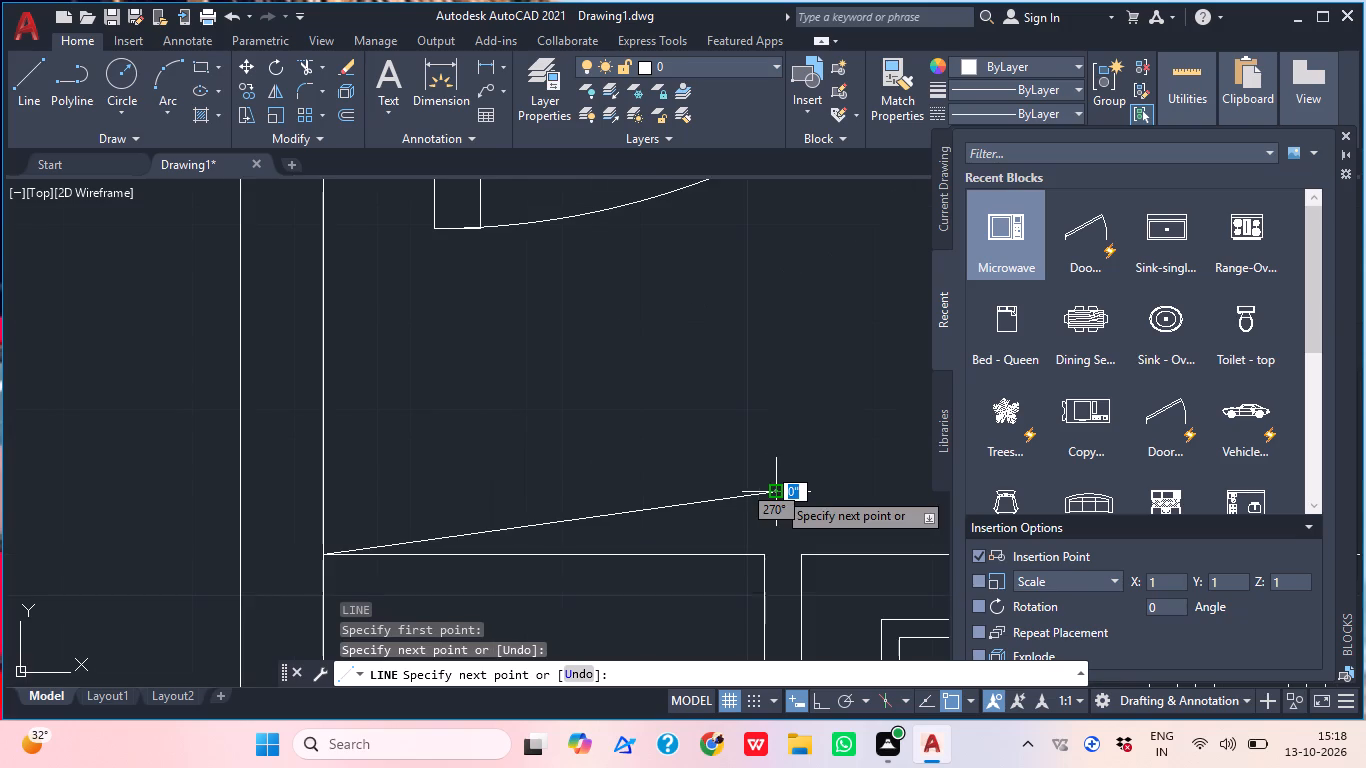
pyautogui.click(760, 442)
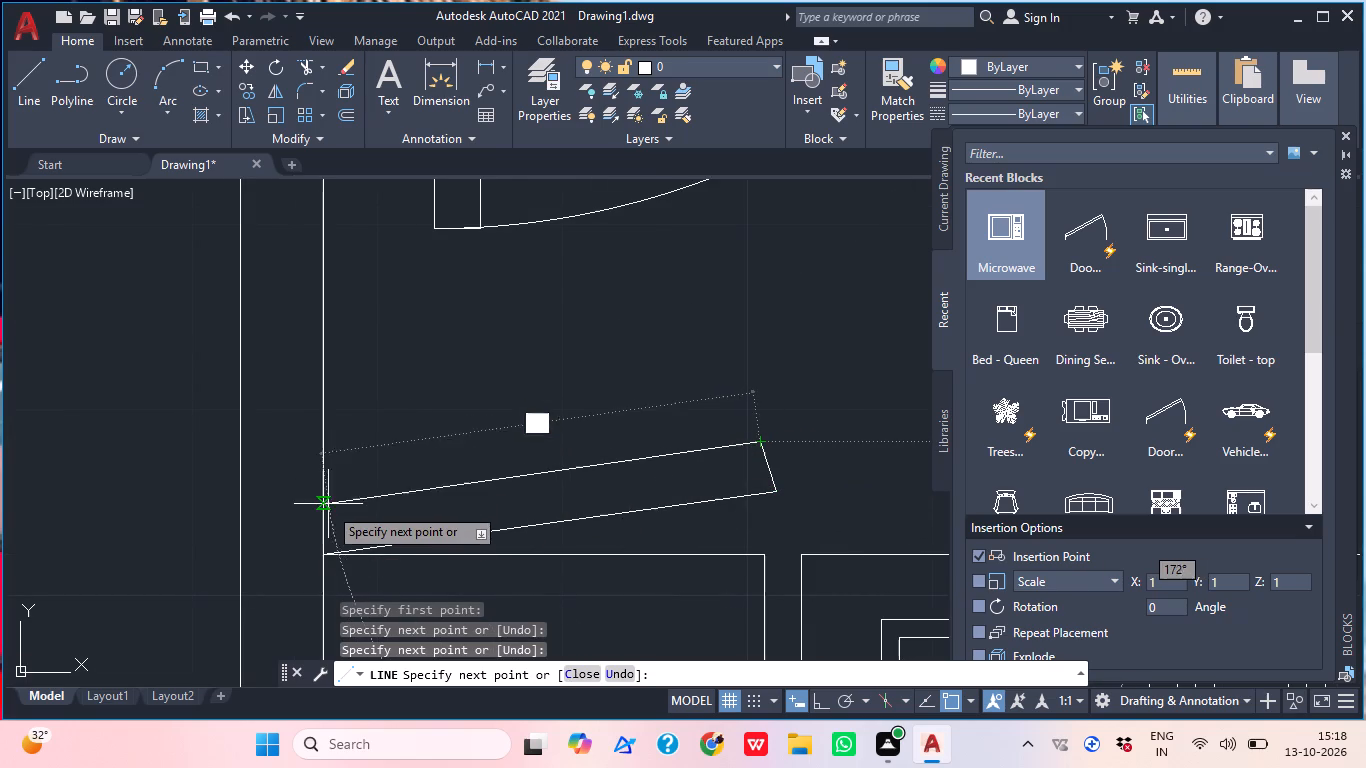
pyautogui.click(326, 518)
pyautogui.scroll(-1, 606, 353)
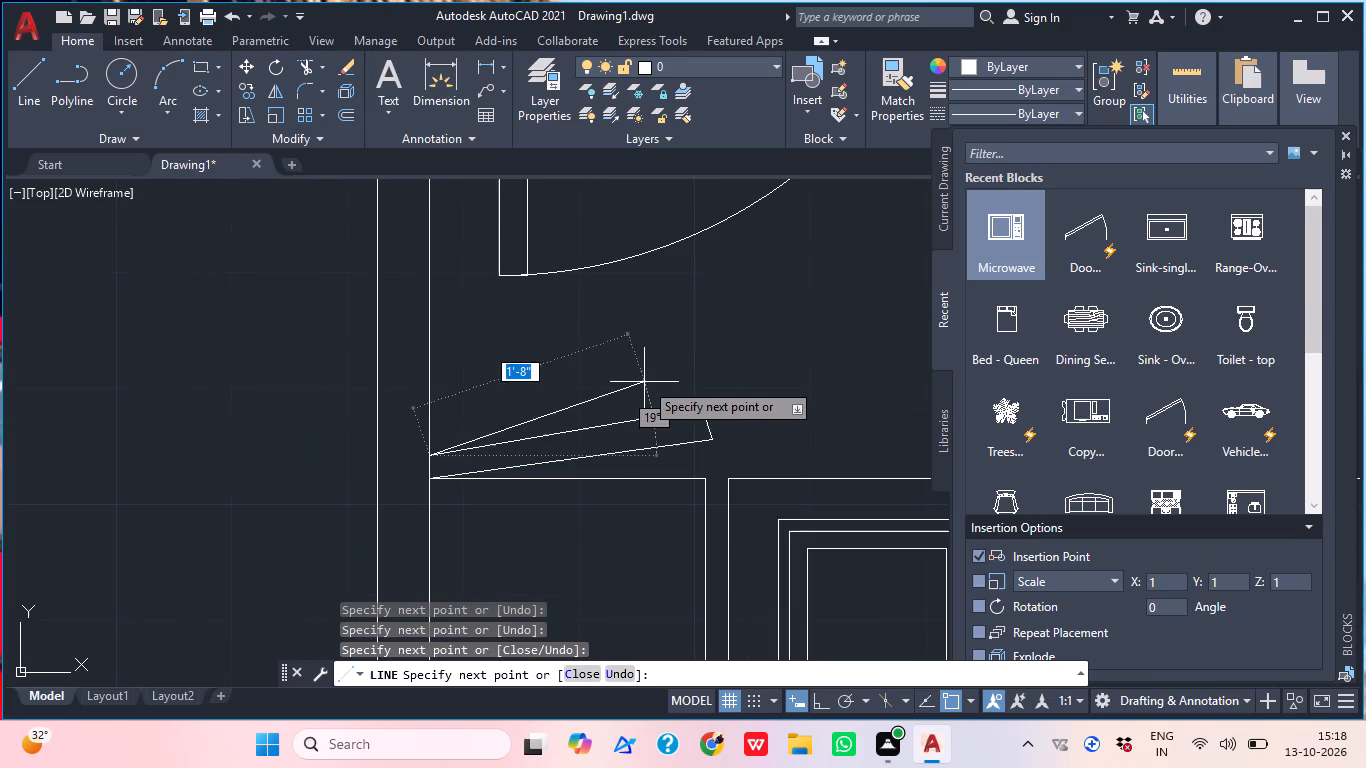
pyautogui.press('Escape')
# Examine the floor plan from the pantry counter up through the central area and the rooms around it.
pyautogui.scroll(-3, 707, 367)
pyautogui.moveTo(726, 365); pyautogui.dragTo(808, 426, button='middle')
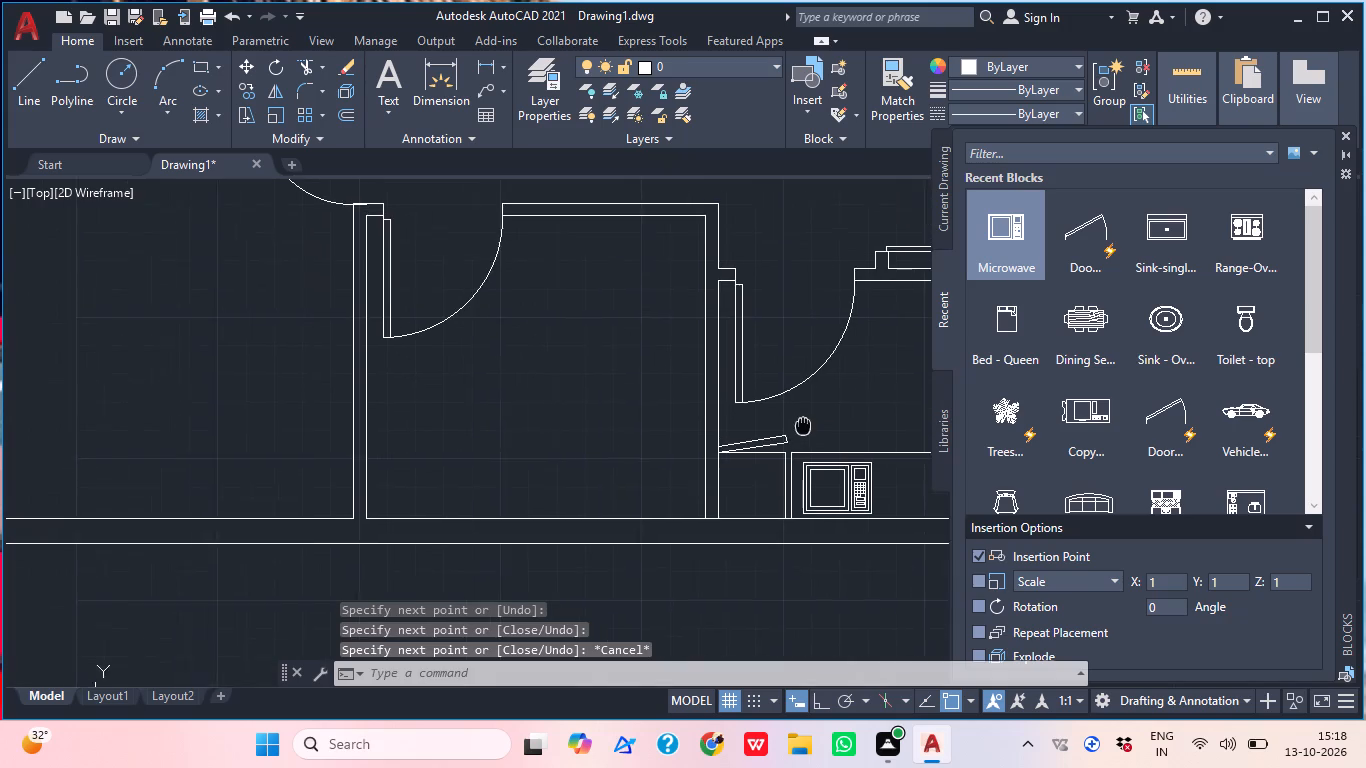
pyautogui.moveTo(808, 426); pyautogui.dragTo(816, 426, button='middle')
pyautogui.middleClick(807, 432)
pyautogui.scroll(-1, 807, 432)
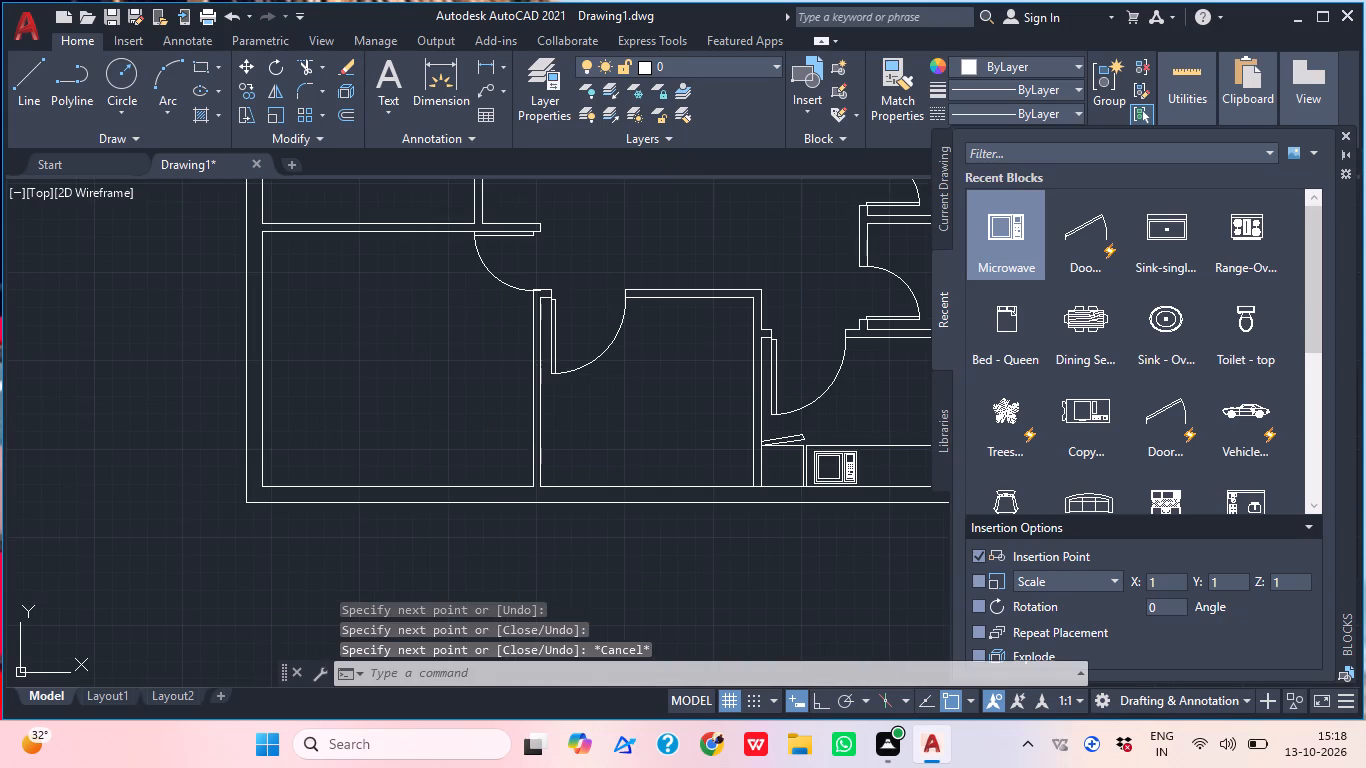
pyautogui.scroll(-1, 821, 423)
pyautogui.moveTo(819, 425); pyautogui.dragTo(764, 440, button='middle')
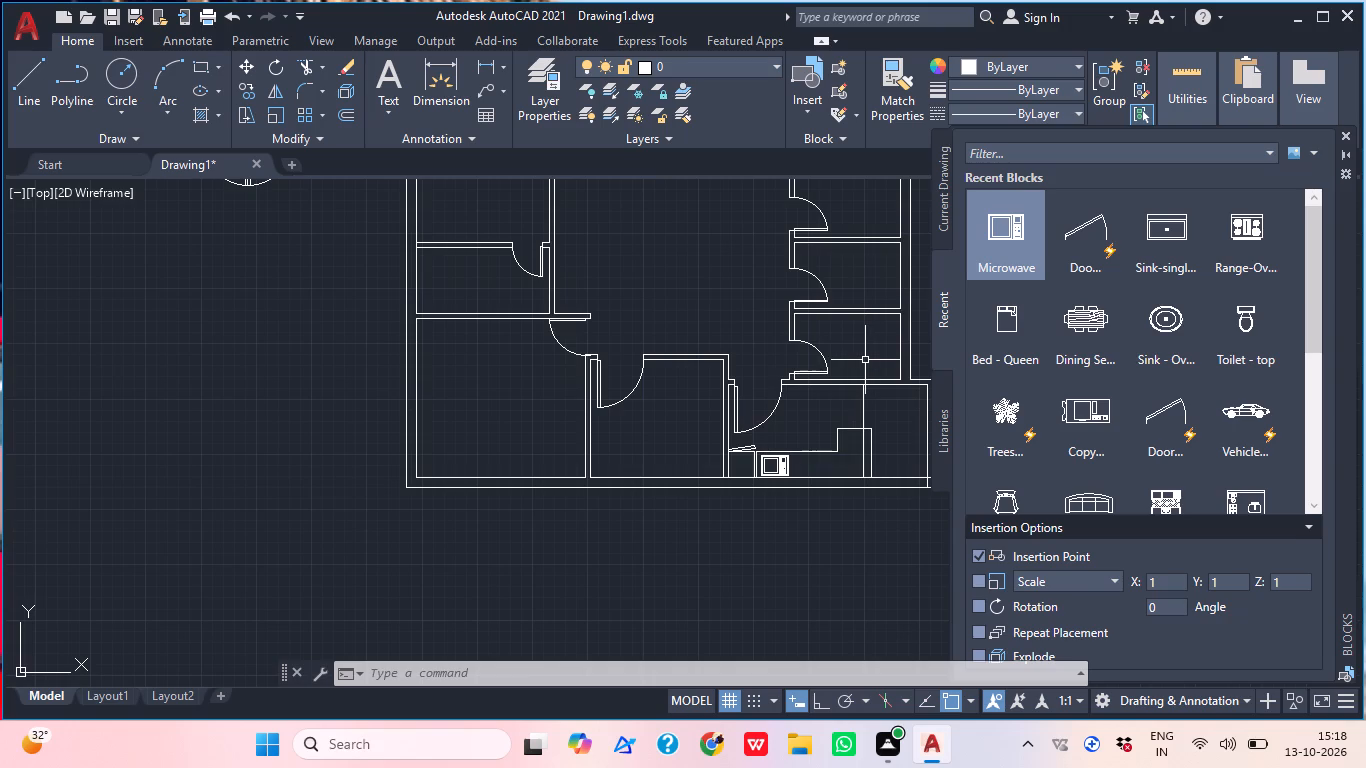
pyautogui.moveTo(841, 313); pyautogui.dragTo(836, 377, button='middle')
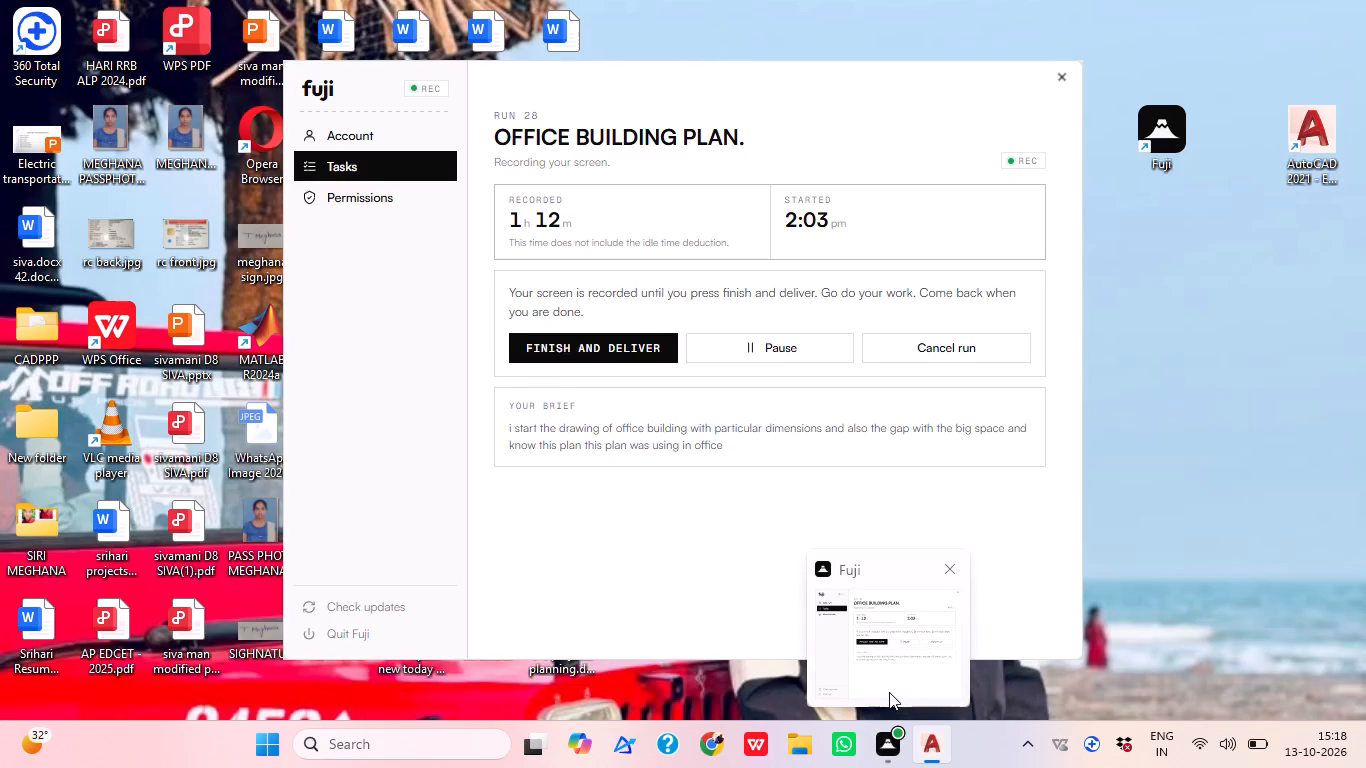
pyautogui.moveTo(732, 417); pyautogui.dragTo(786, 531, button='middle')
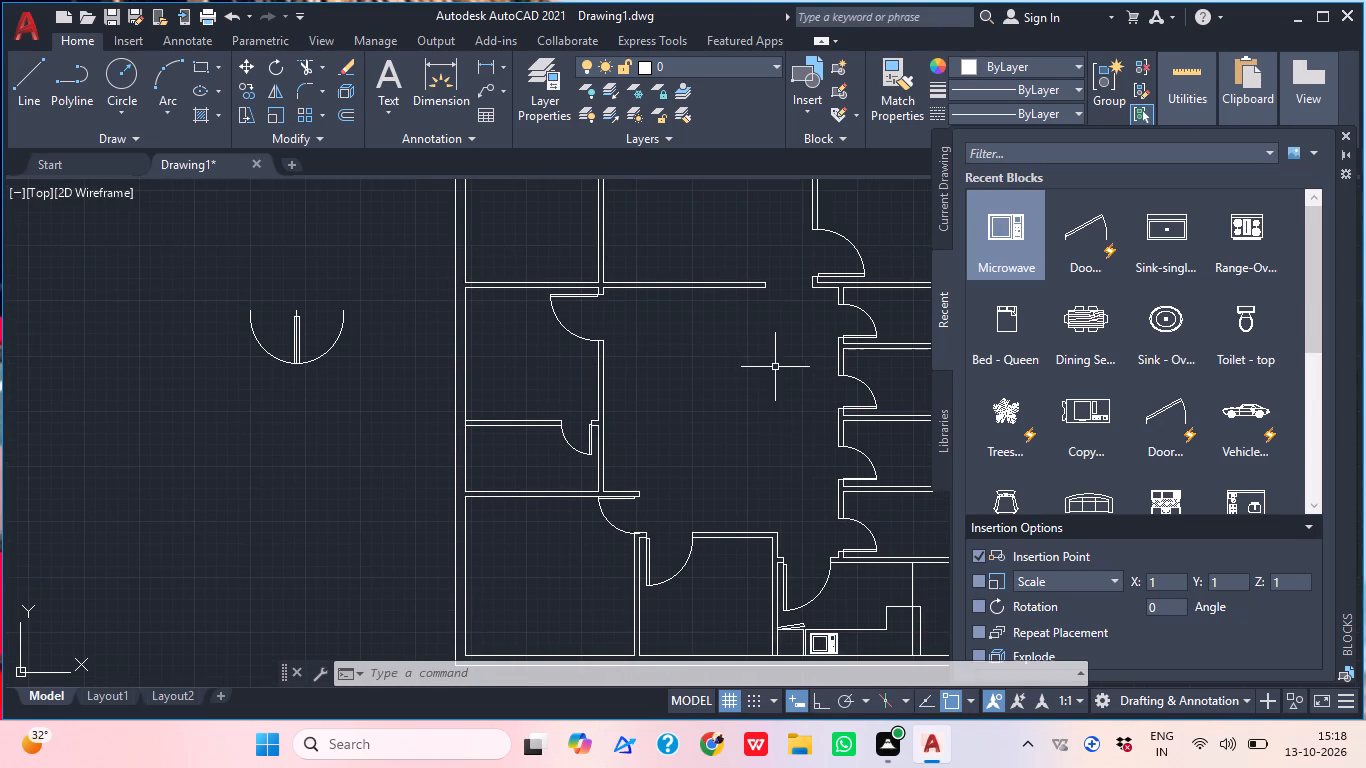
pyautogui.moveTo(772, 367); pyautogui.dragTo(768, 430, button='middle')
pyautogui.scroll(-1, 772, 380)
pyautogui.scroll(1, 768, 430)
pyautogui.moveTo(768, 430); pyautogui.dragTo(768, 481, button='middle')
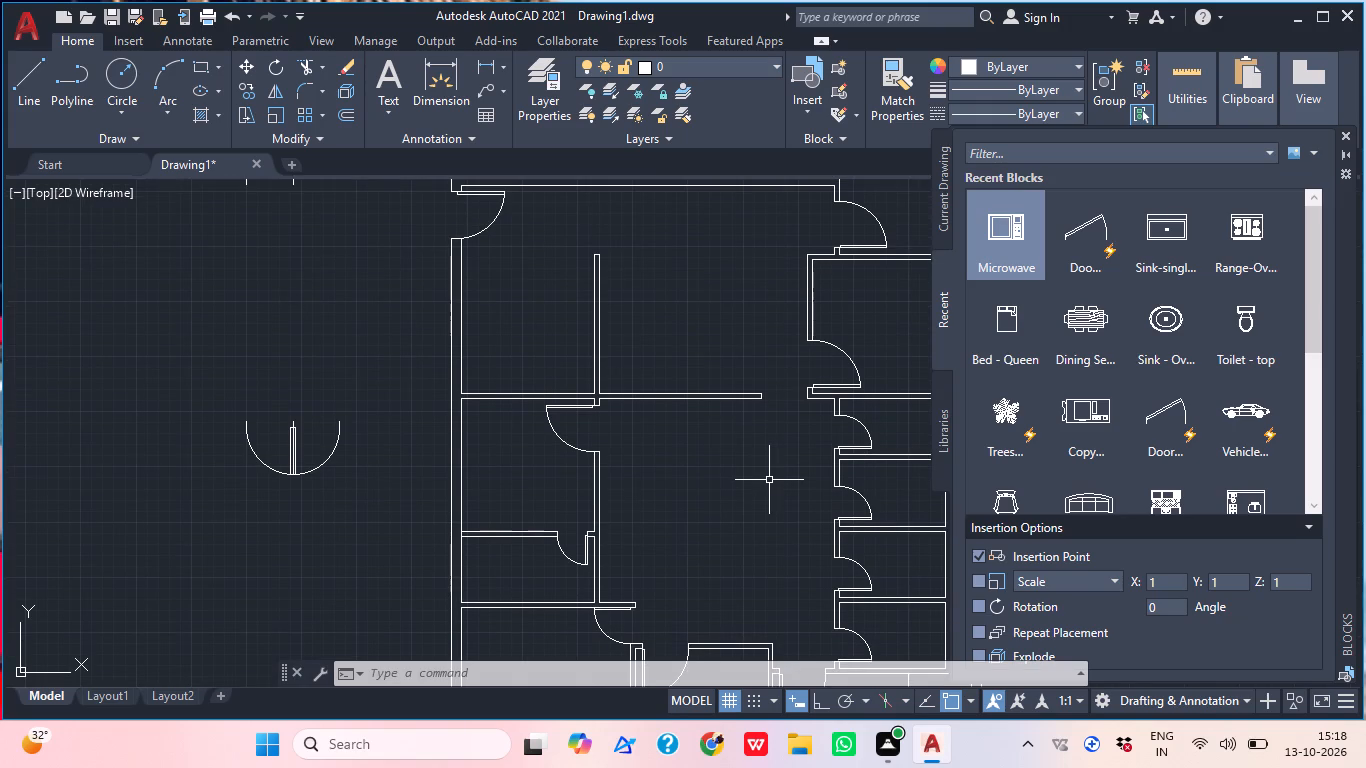
pyautogui.moveTo(770, 478); pyautogui.dragTo(773, 376, button='middle')
pyautogui.moveTo(771, 497); pyautogui.dragTo(740, 409, button='middle')
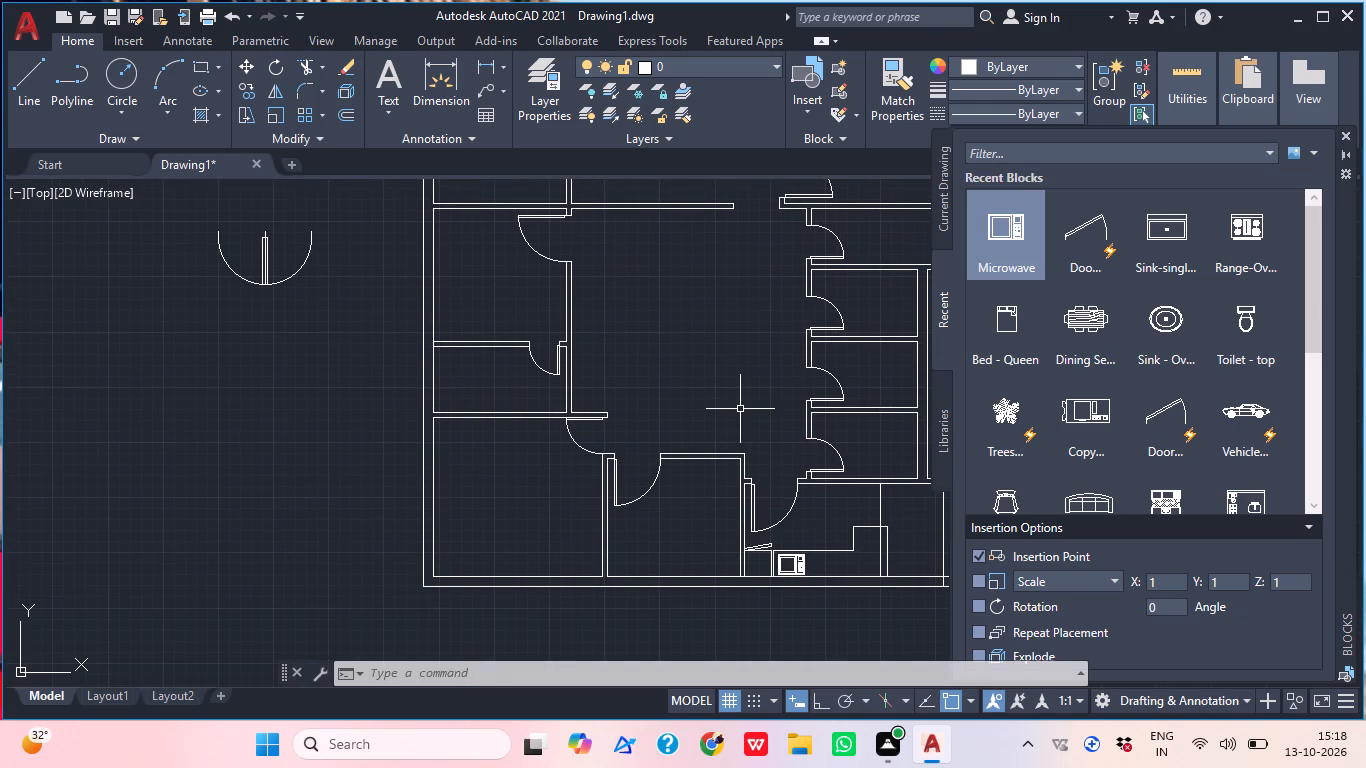
# Draw a rectangle about 4'-8" by 1'-10" against the right wall of the room left of the pantry.
pyautogui.write('rec')
pyautogui.press('space')
pyautogui.scroll(2, 617, 619)
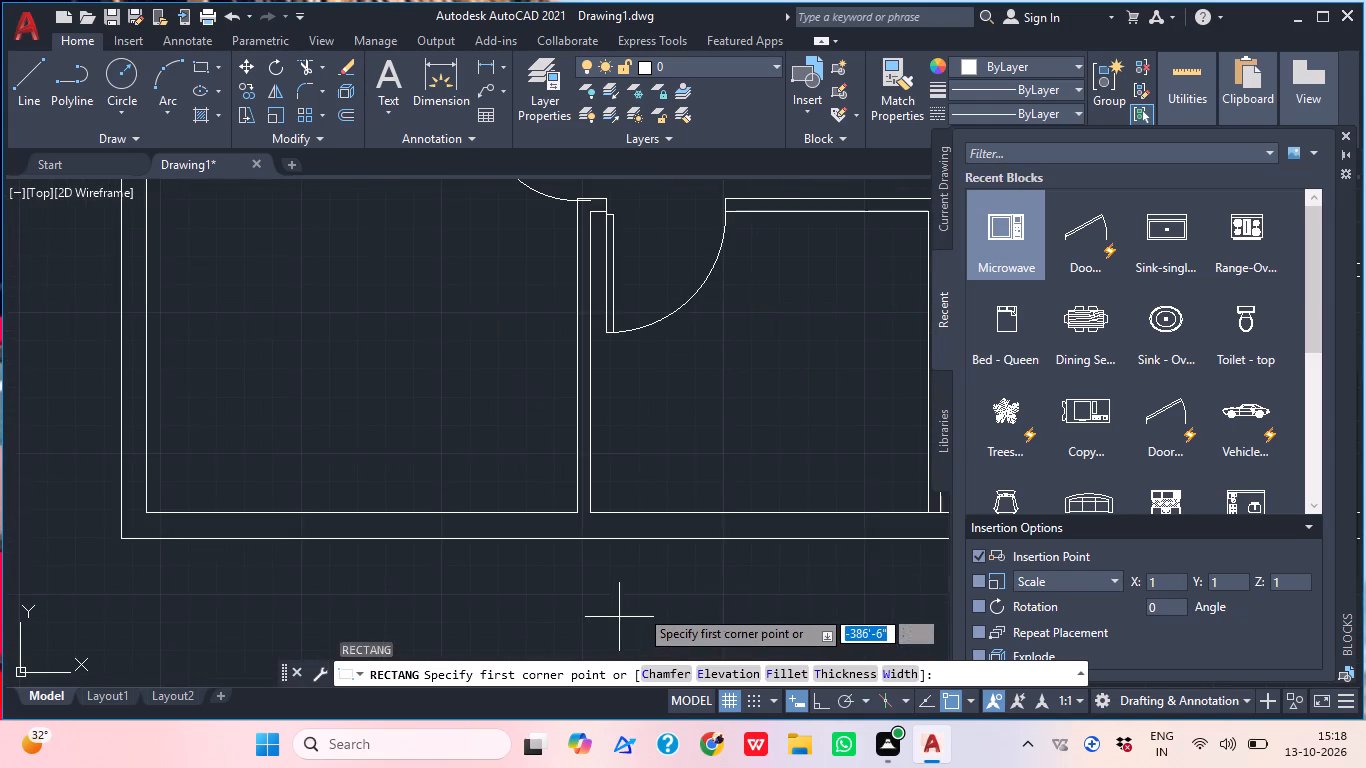
pyautogui.moveTo(676, 458); pyautogui.dragTo(524, 474, button='middle')
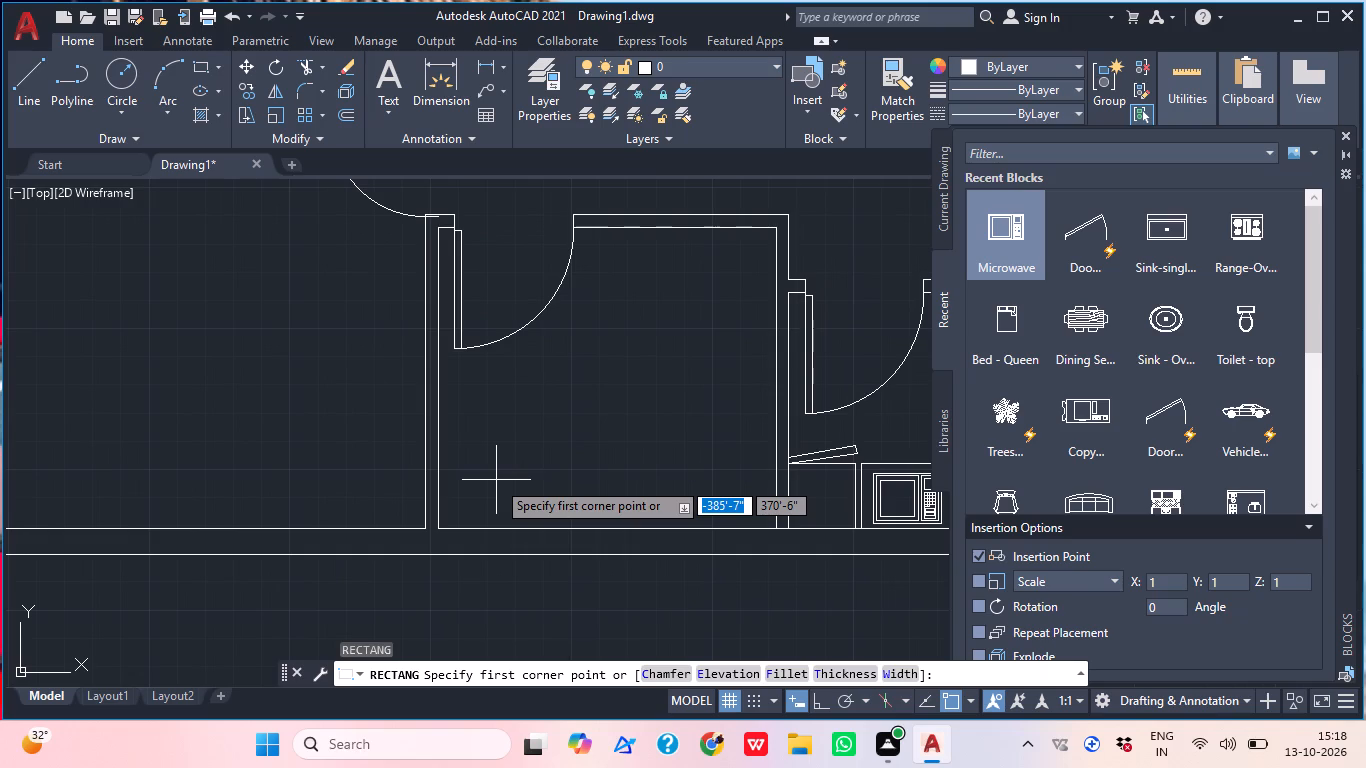
pyautogui.click(613, 355)
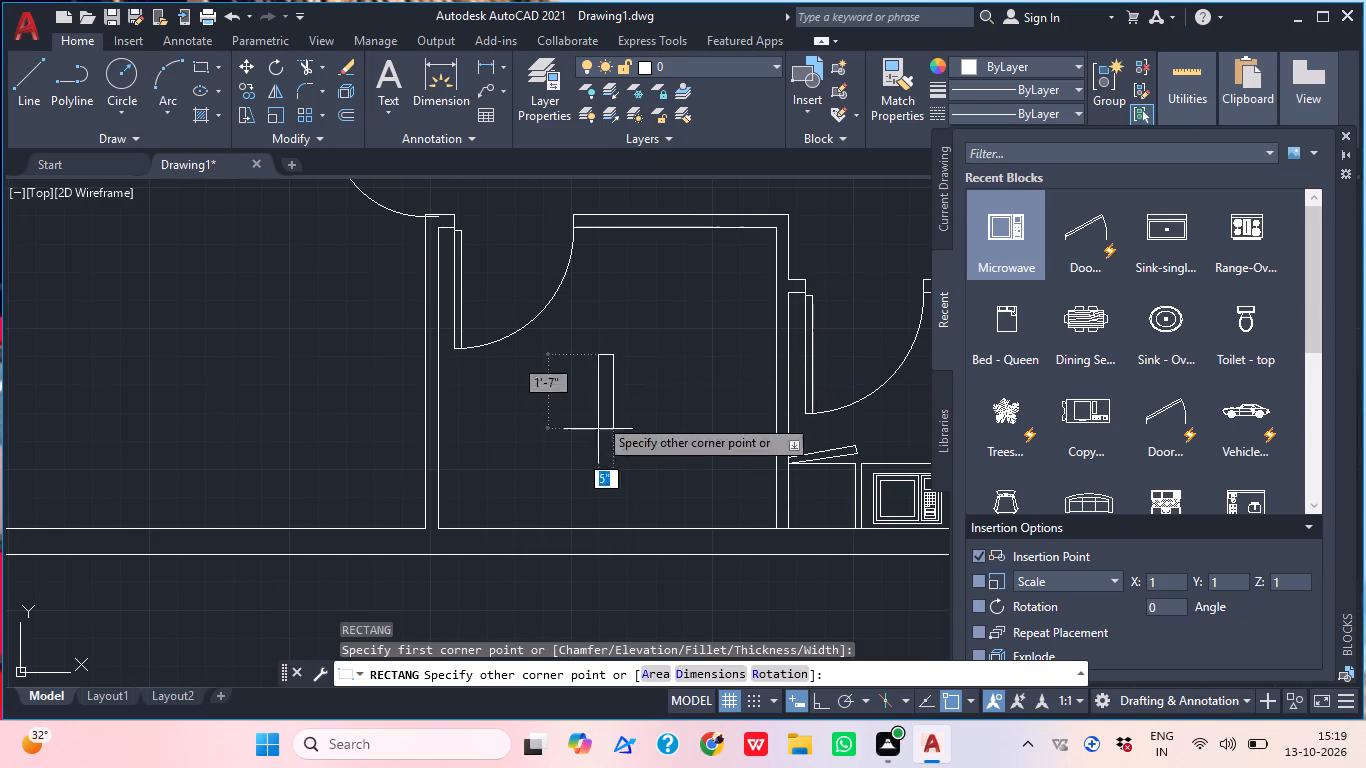
pyautogui.click(771, 418)
# Draw a vertical line from the new rectangle's lower edge down to the bottom wall's inner line, near the right wall.
pyautogui.write('l')
pyautogui.press('space')
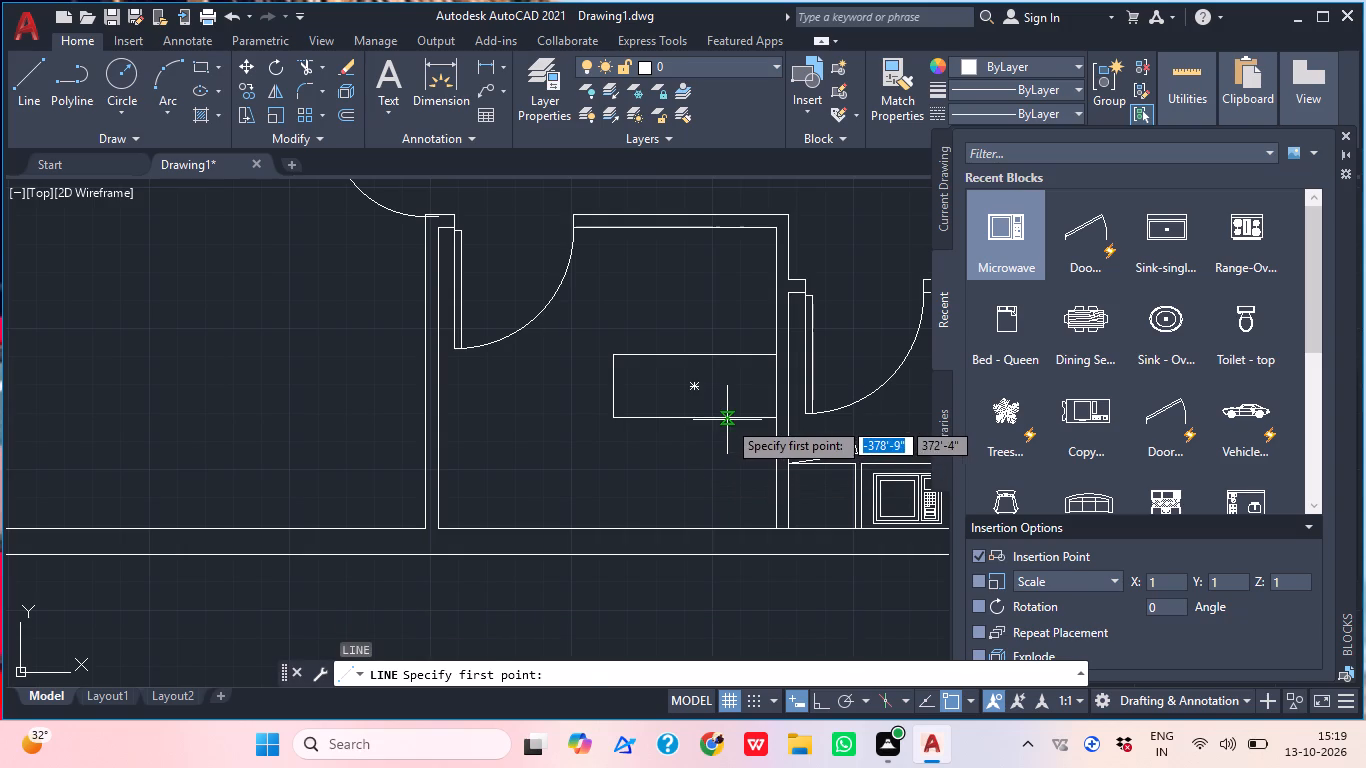
pyautogui.click(727, 420)
pyautogui.moveTo(729, 531); pyautogui.dragTo(732, 520)
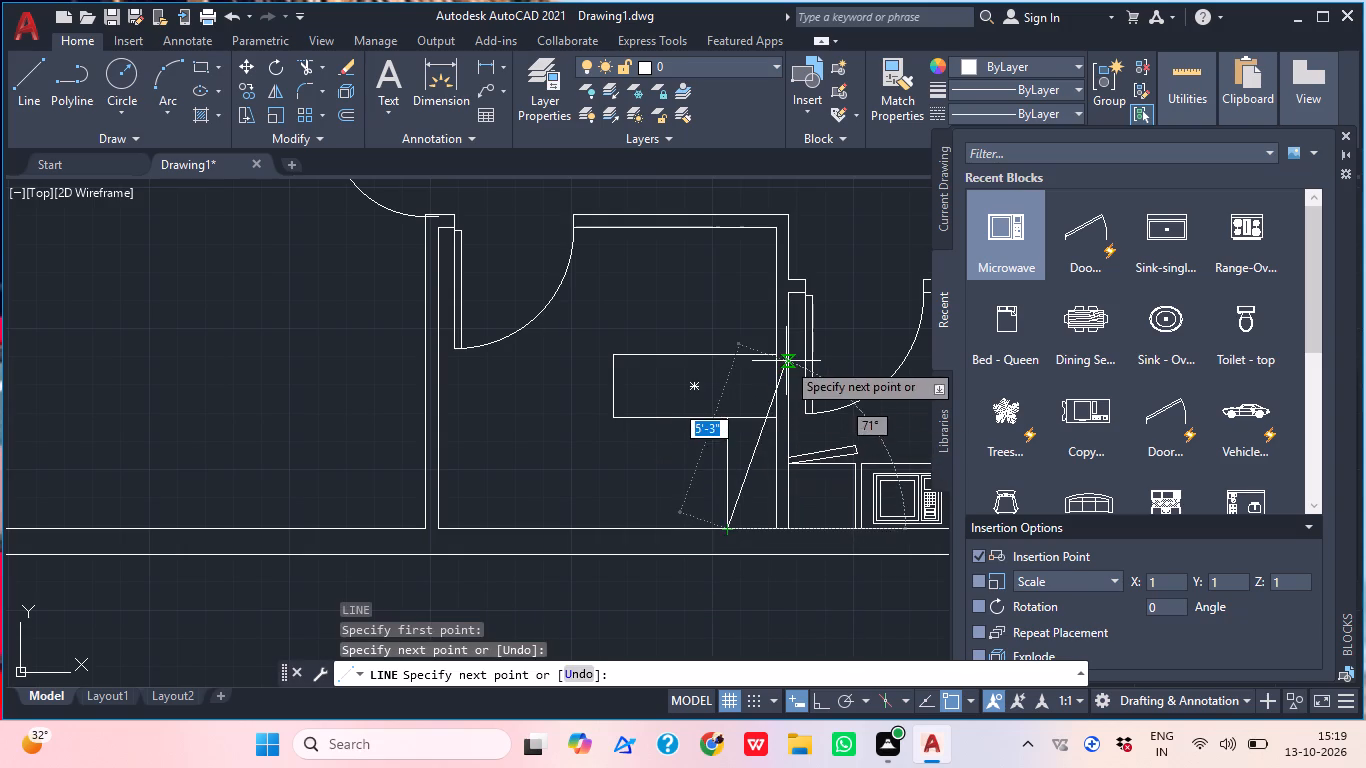
pyautogui.press('Escape')
# Draw an upright rectangle about 4' by 6'-8" in the middle of the lower-left corner room.
pyautogui.scroll(-1, 679, 430)
pyautogui.moveTo(679, 430); pyautogui.dragTo(678, 439, button='middle')
pyautogui.scroll(1, 674, 448)
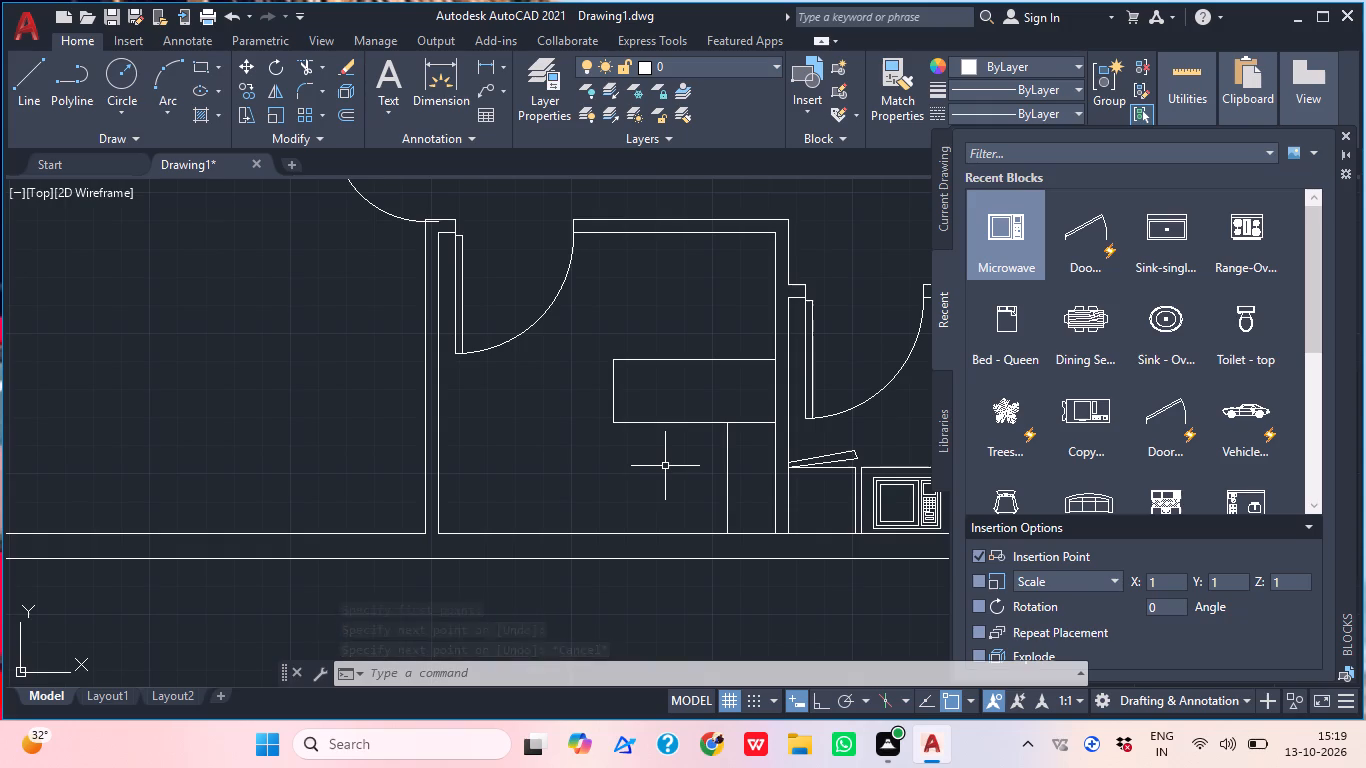
pyautogui.write('rec')
pyautogui.press('space')
pyautogui.scroll(-2, 665, 466)
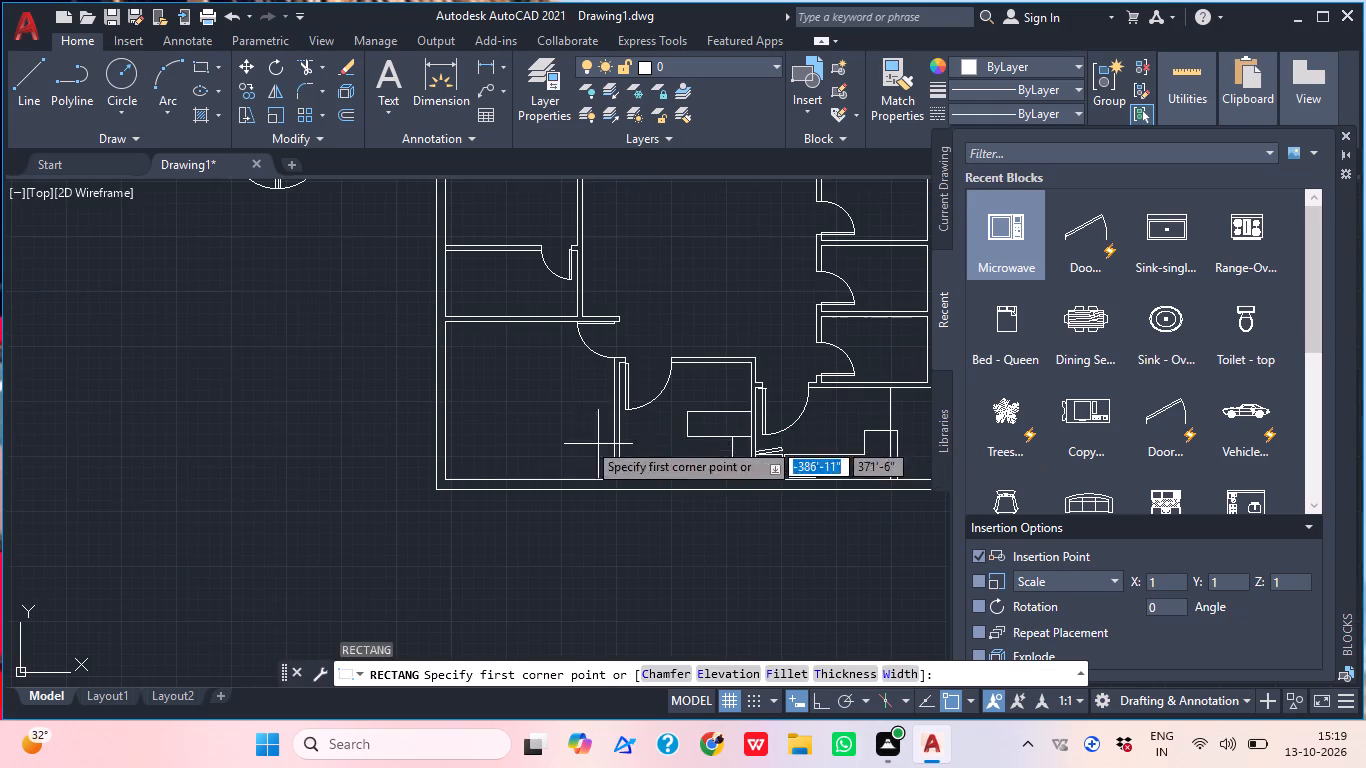
pyautogui.scroll(2, 486, 375)
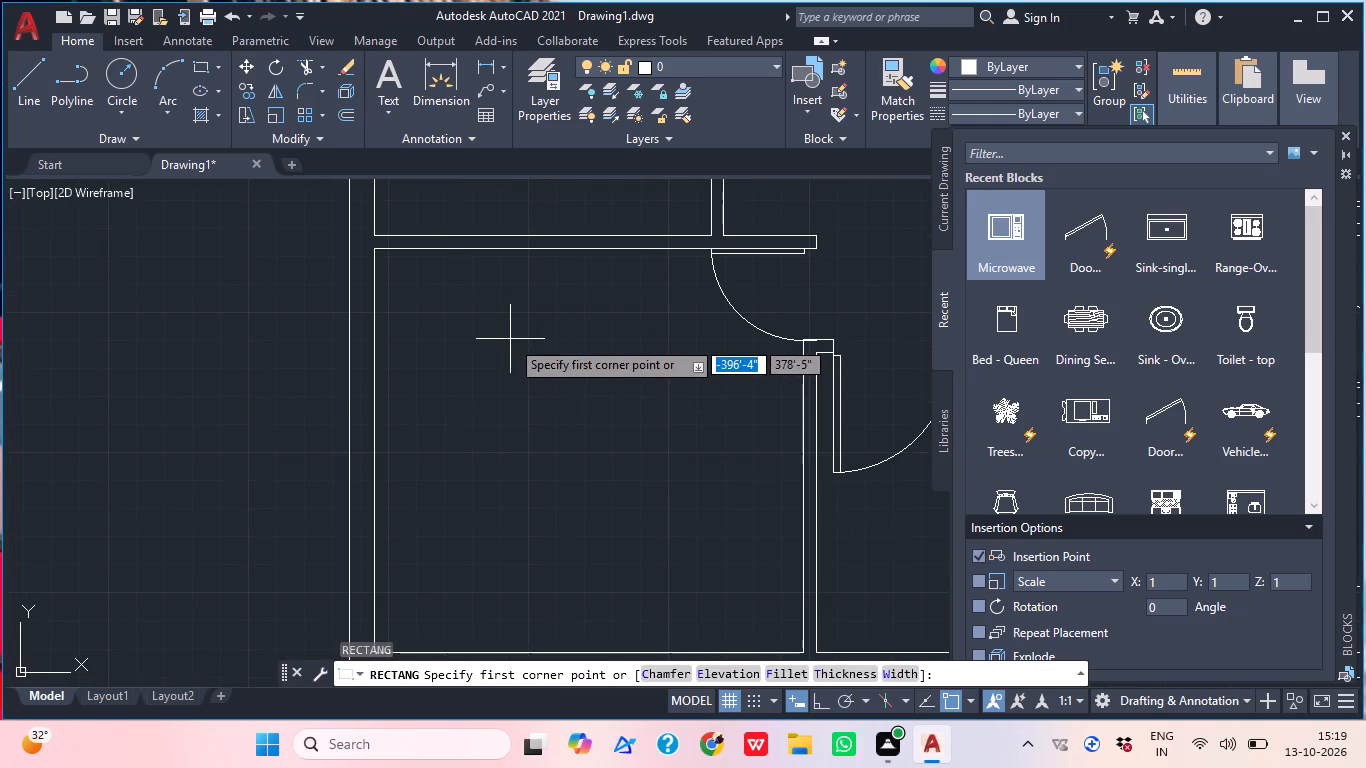
pyautogui.click(506, 356)
pyautogui.scroll(-1, 536, 369)
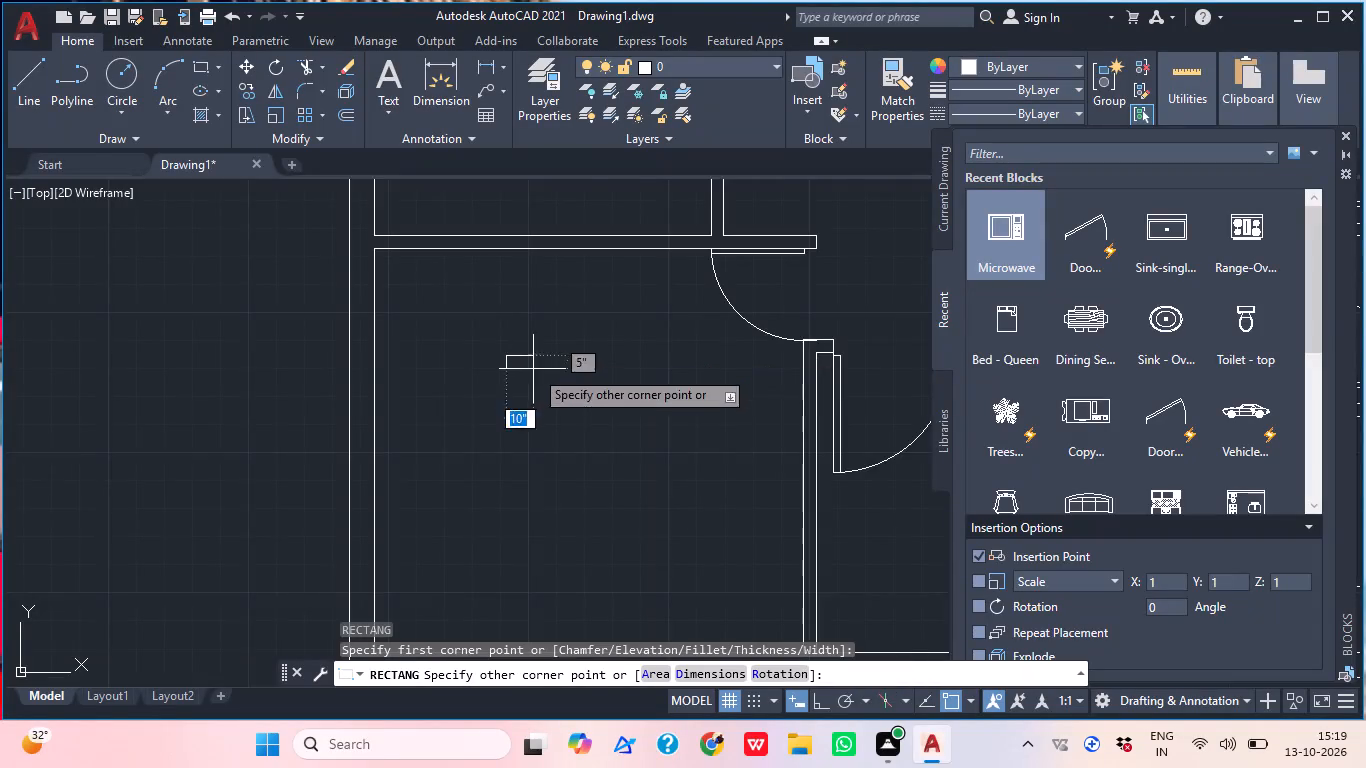
pyautogui.click(600, 501)
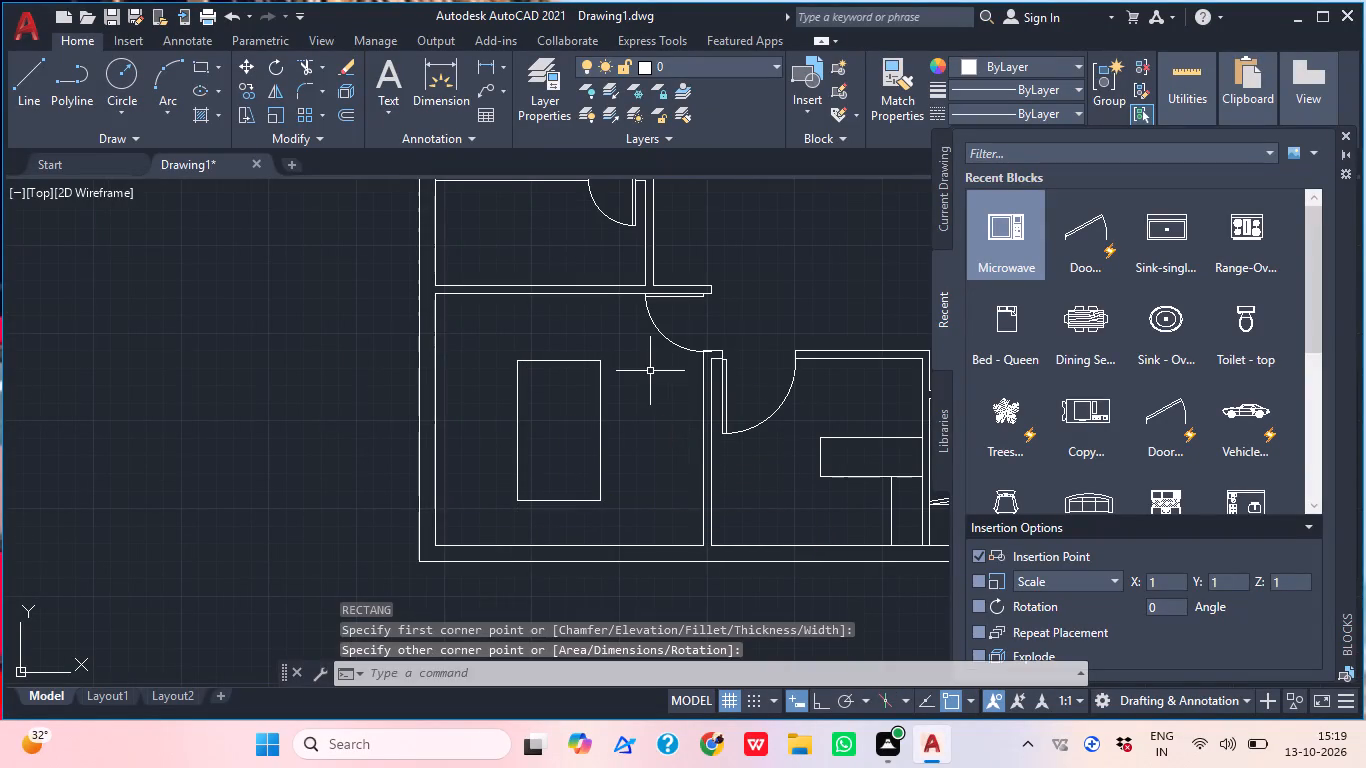
# Draw a smaller rectangle about 3'-2" by 5'-10" inside the upright rectangle, leaving an even border.
pyautogui.press('space')
pyautogui.scroll(2, 531, 368)
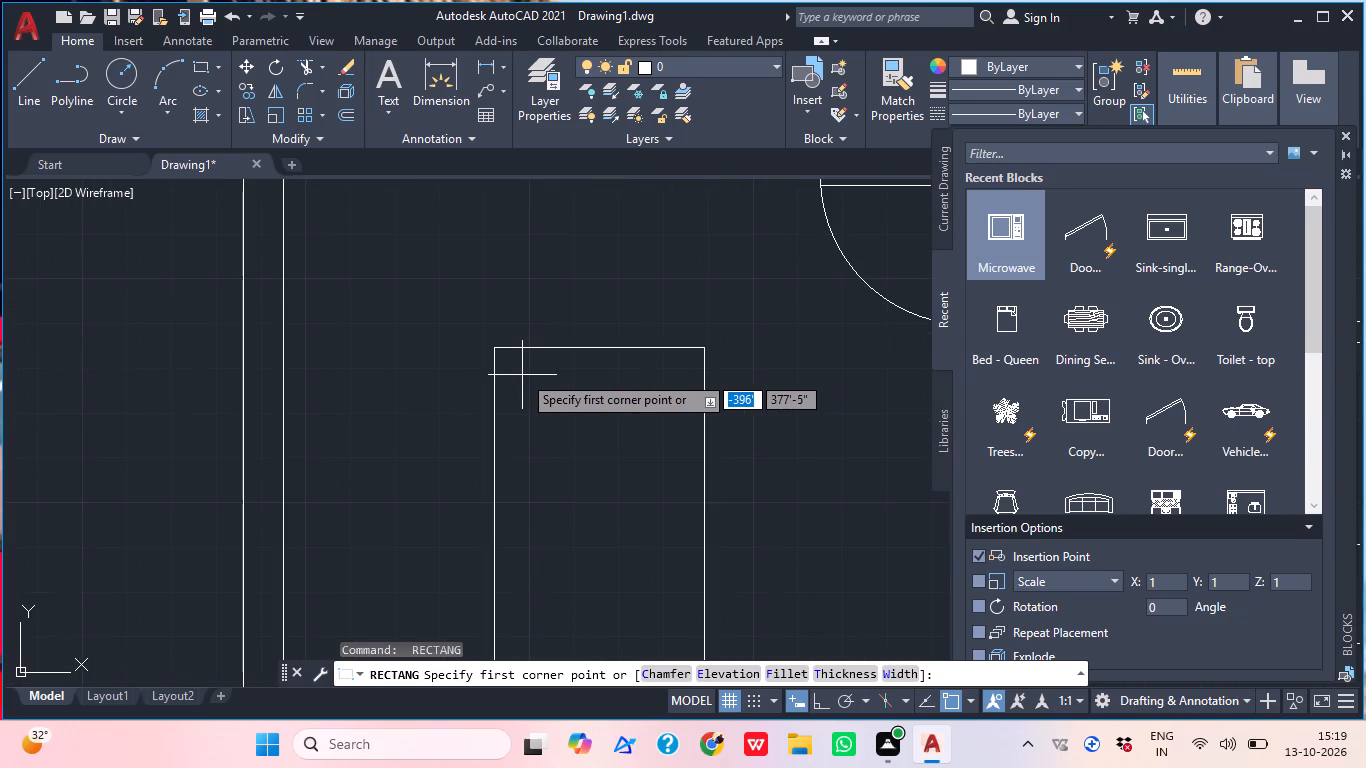
pyautogui.click(515, 367)
pyautogui.scroll(-2, 552, 389)
pyautogui.scroll(1, 601, 486)
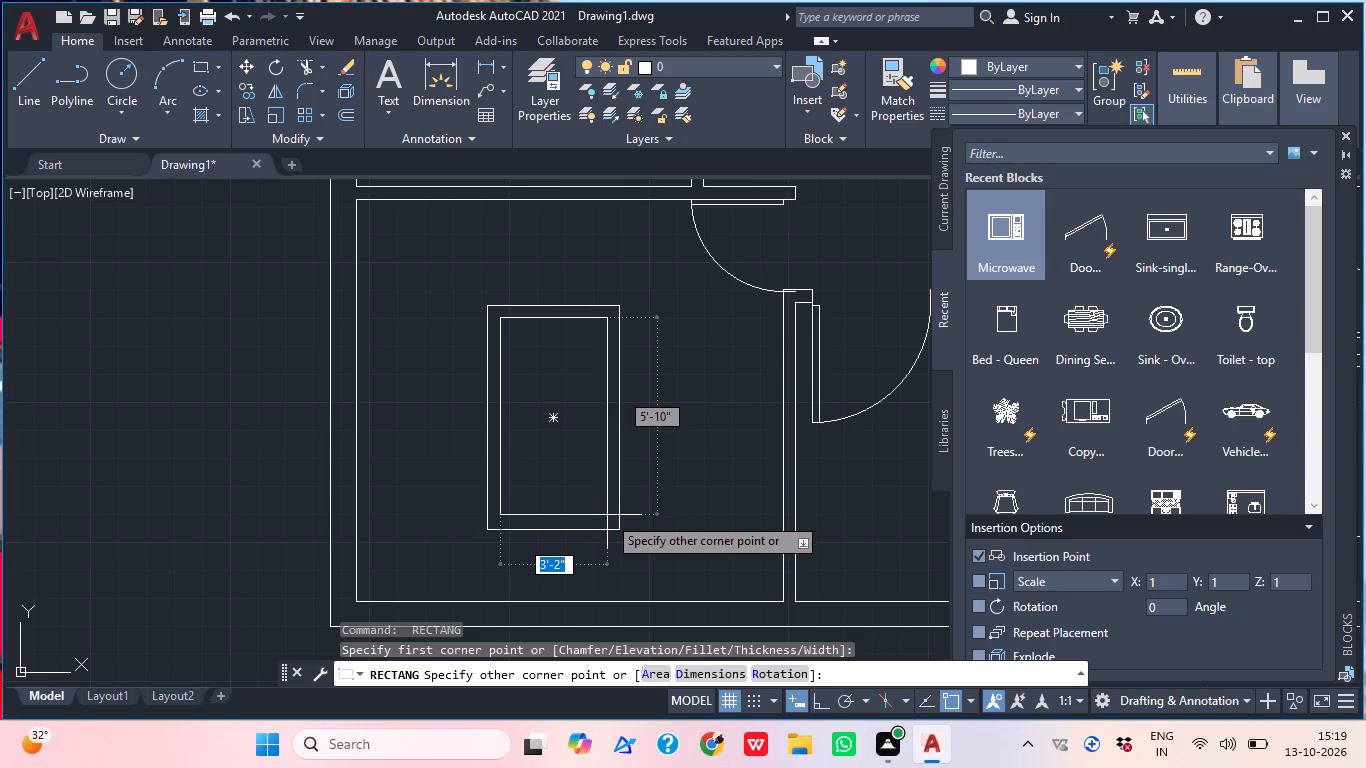
pyautogui.click(607, 515)
# Draw diagonal lines joining the inner and outer rectangles at both lower corners of the table in the lower-left room.
pyautogui.write('l')
pyautogui.press('space')
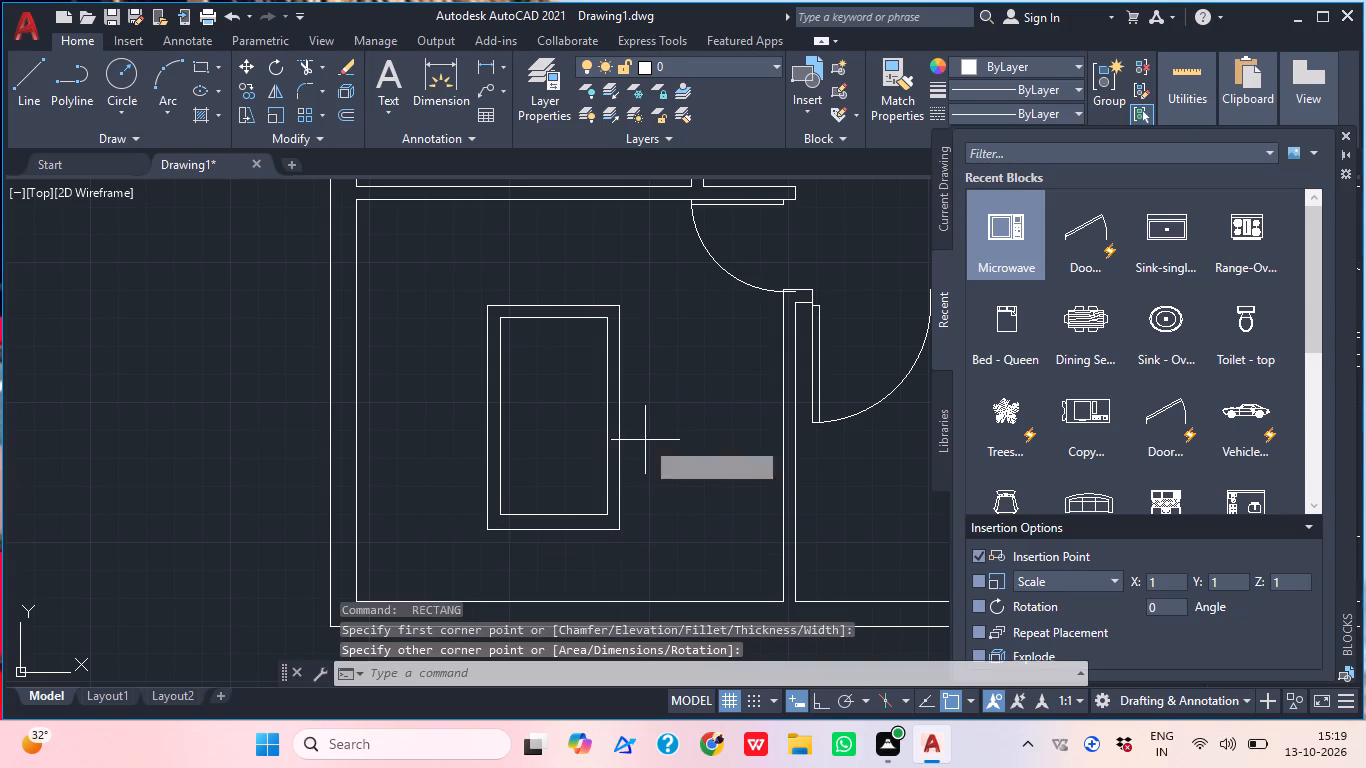
pyautogui.scroll(2, 505, 536)
pyautogui.click(491, 492)
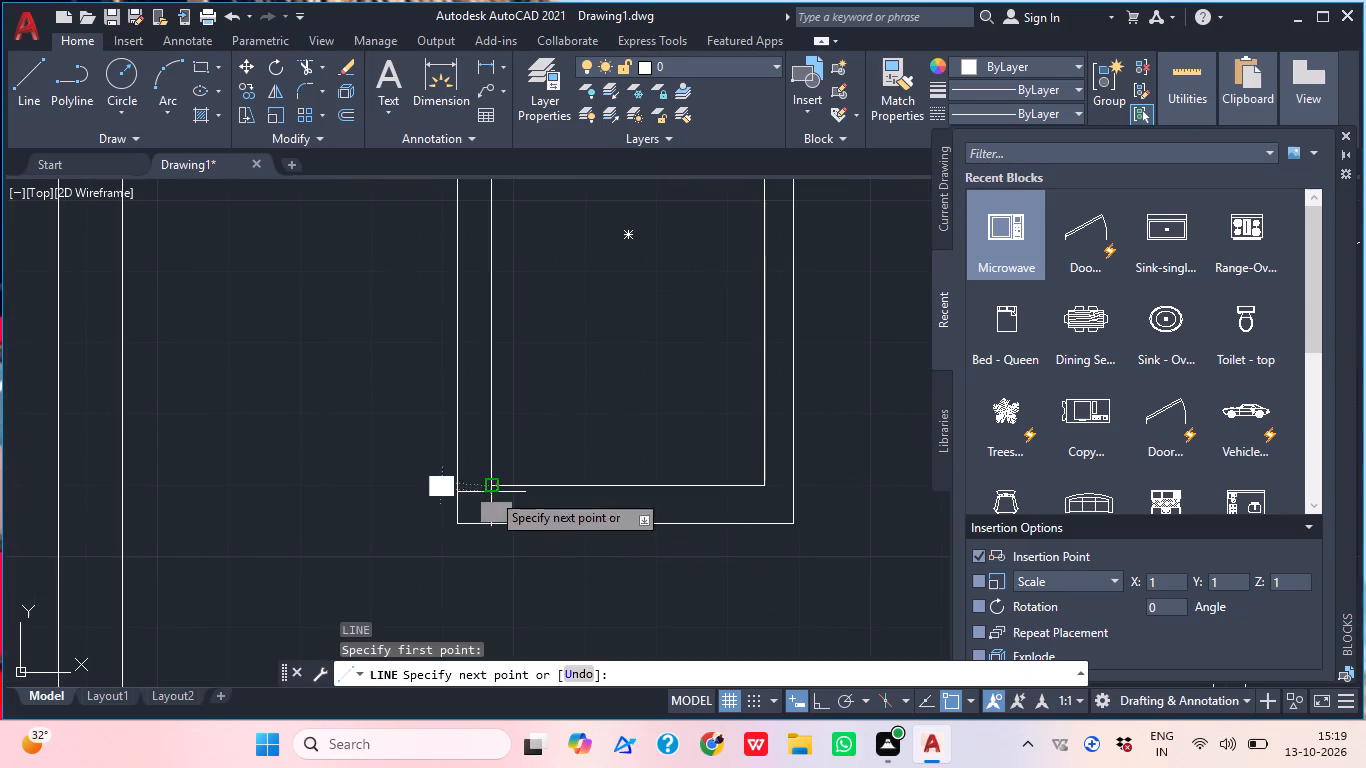
pyautogui.click(462, 524)
pyautogui.press('Escape')
pyautogui.moveTo(566, 527); pyautogui.dragTo(483, 571, button='middle')
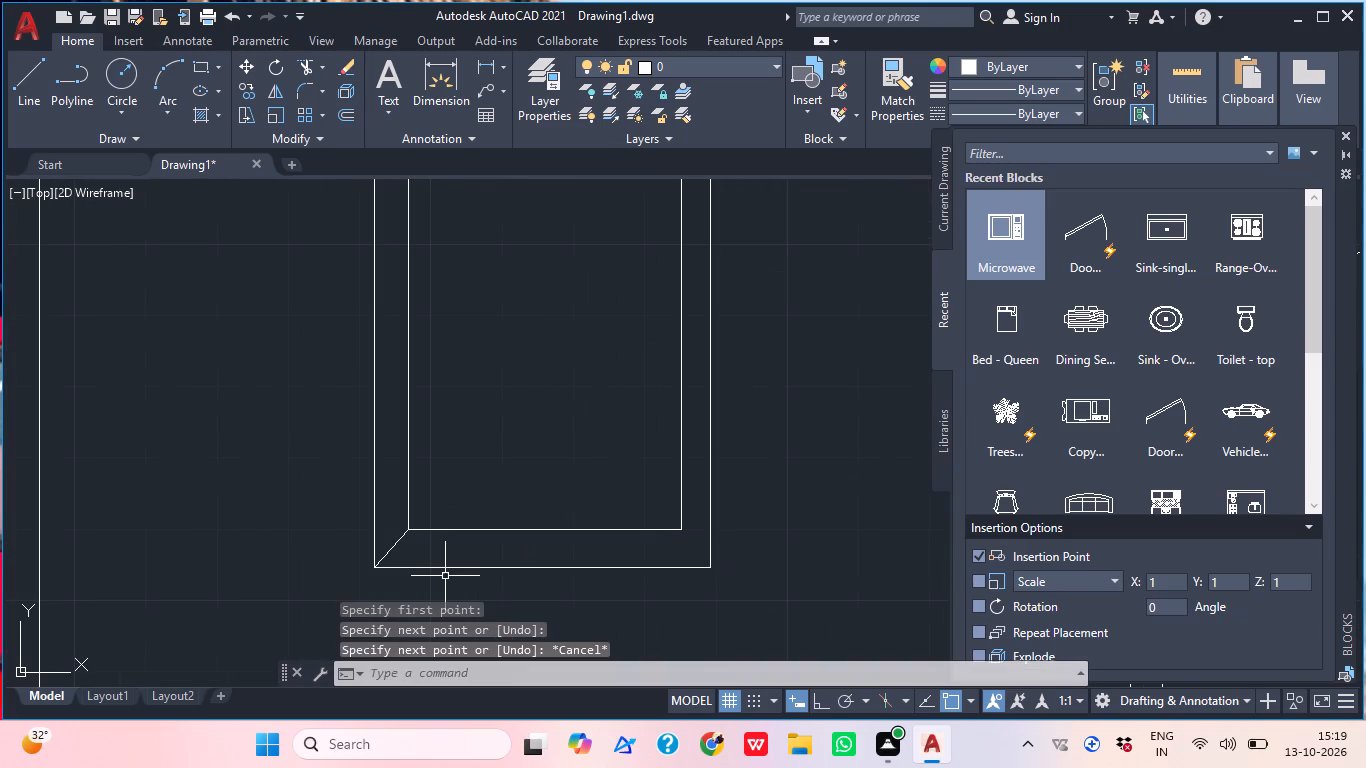
pyautogui.press('l')
pyautogui.press('space')
pyautogui.click(688, 531)
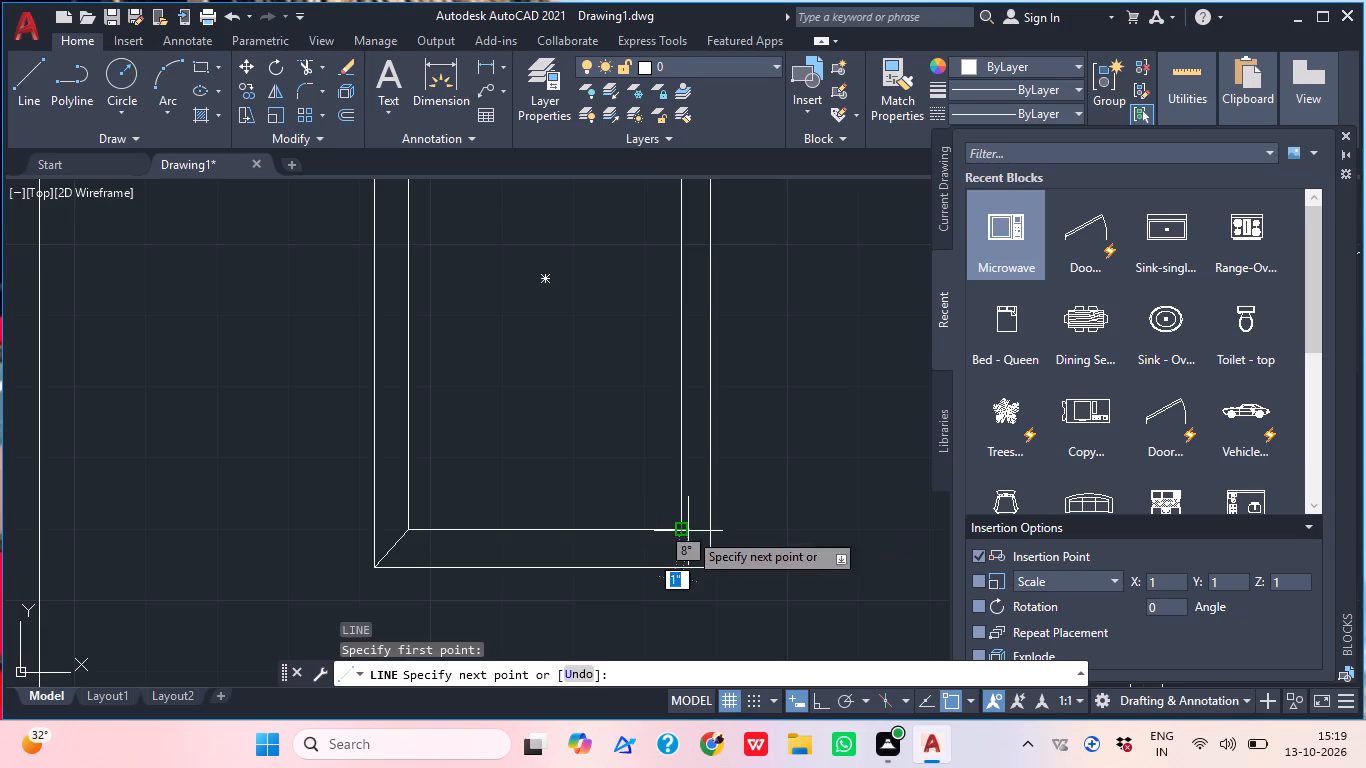
pyautogui.click(713, 571)
pyautogui.press('Escape')
# Draw diagonal lines joining the inner and outer rectangles at both upper corners of the table.
pyautogui.moveTo(724, 486); pyautogui.dragTo(615, 659, button='middle')
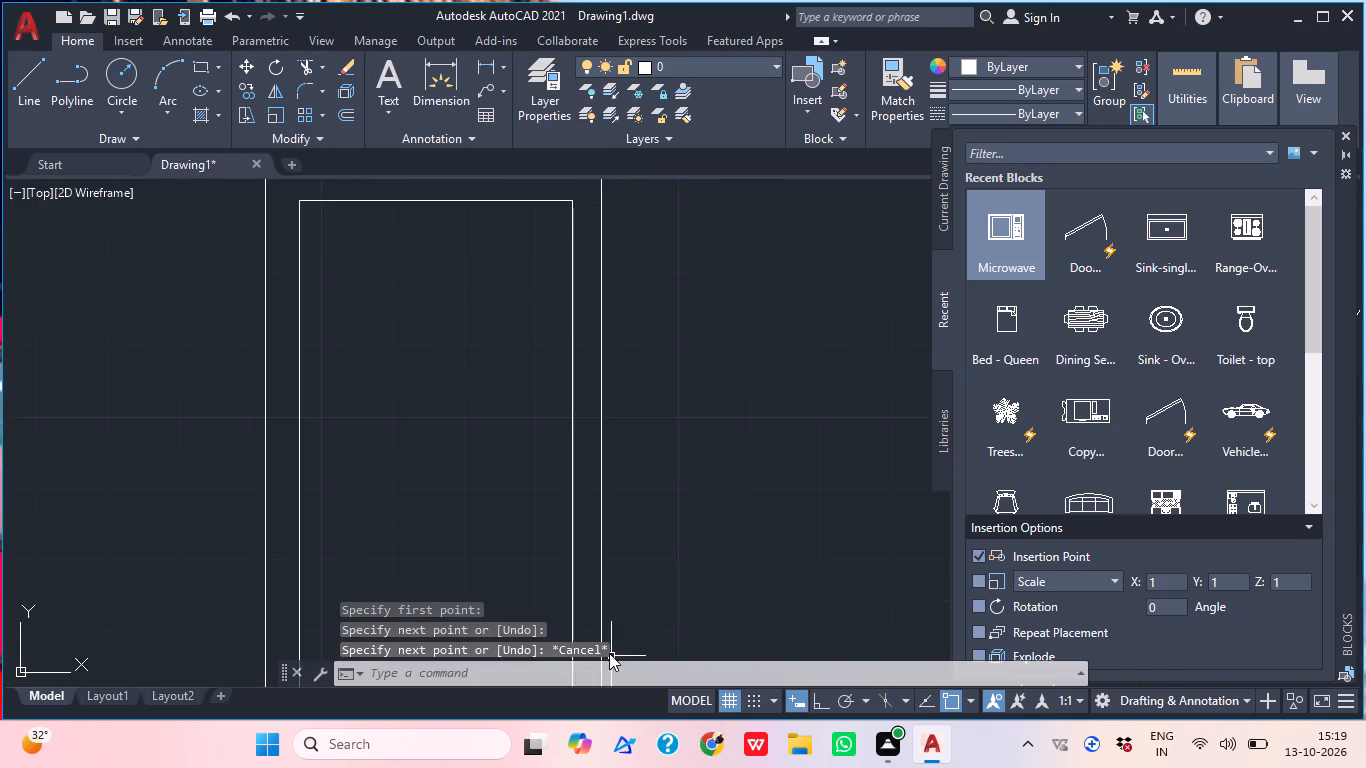
pyautogui.press('l')
pyautogui.press('space')
pyautogui.moveTo(590, 302); pyautogui.dragTo(595, 433, button='middle')
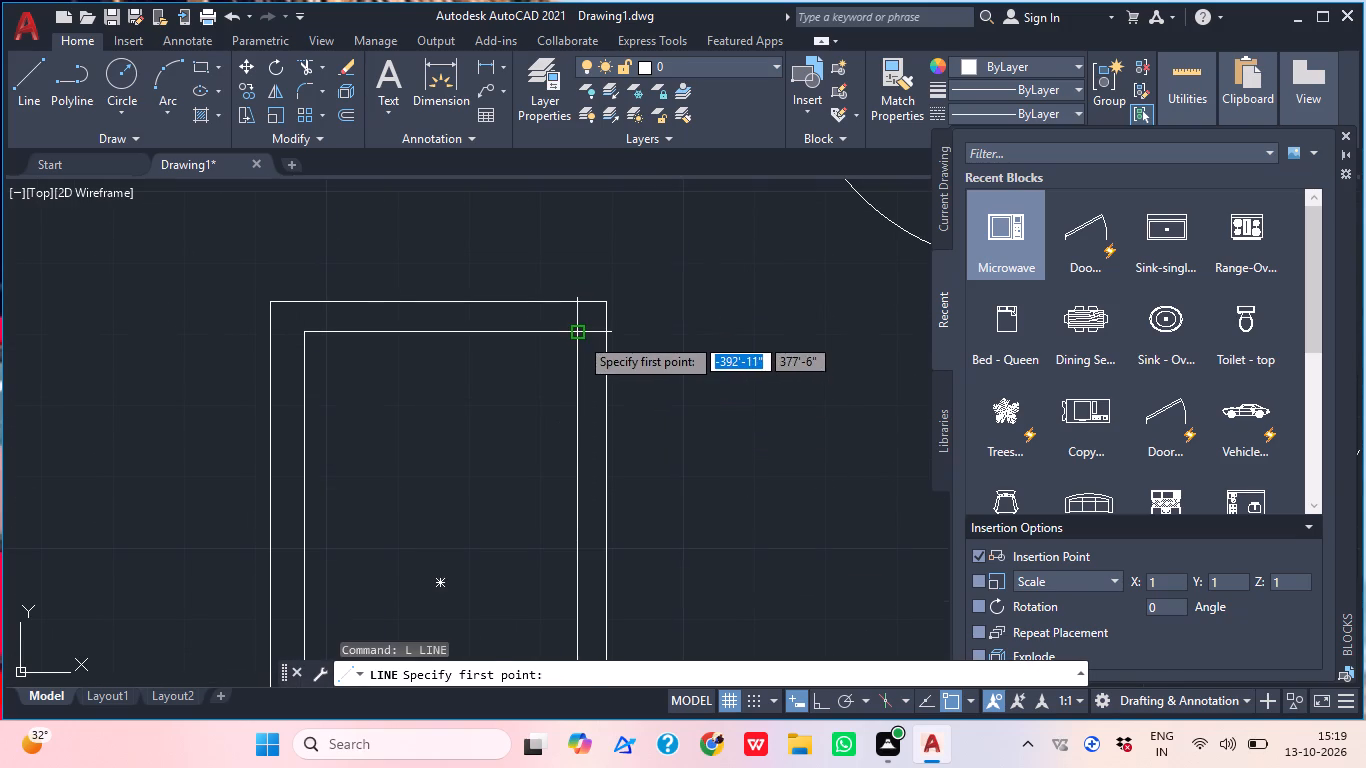
pyautogui.click(579, 336)
pyautogui.click(601, 310)
pyautogui.moveTo(655, 318); pyautogui.dragTo(761, 352, button='middle')
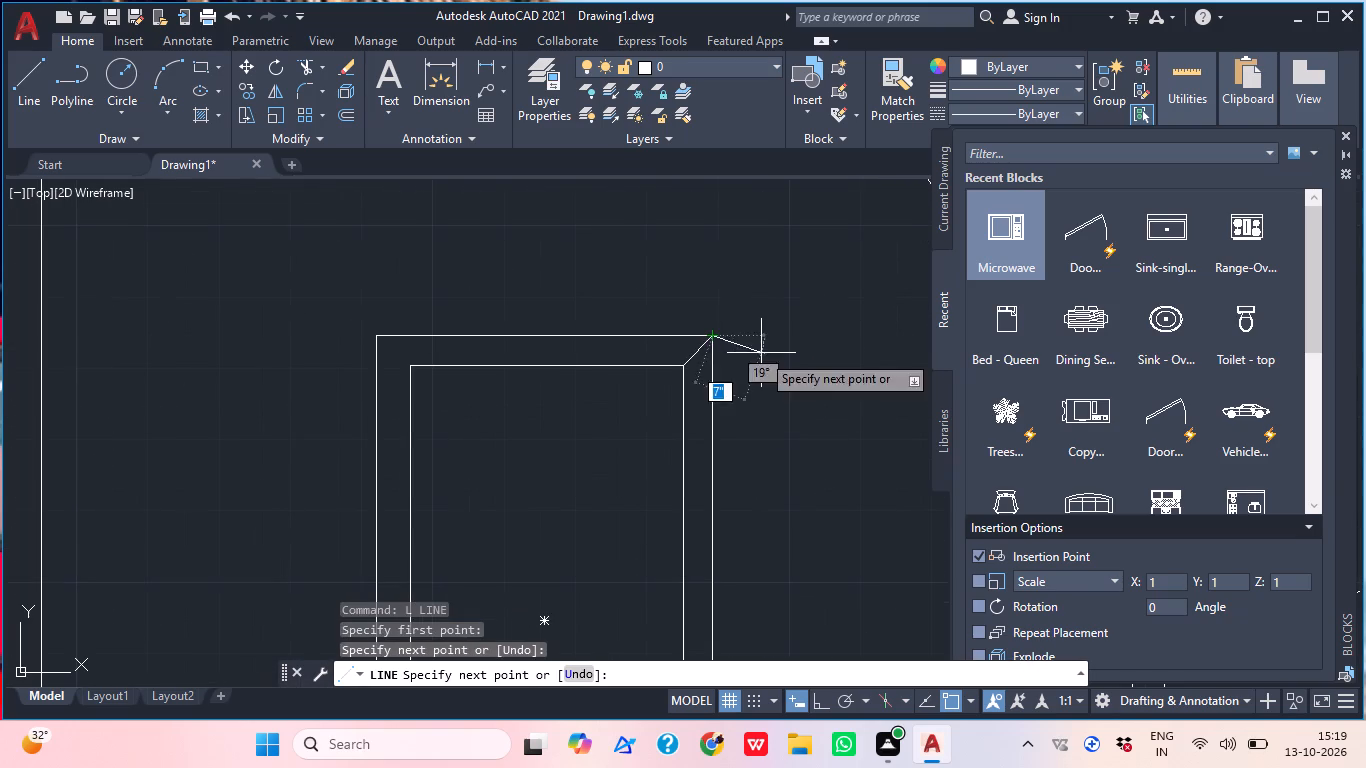
pyautogui.press('Escape')
pyautogui.write('l')
pyautogui.press('space')
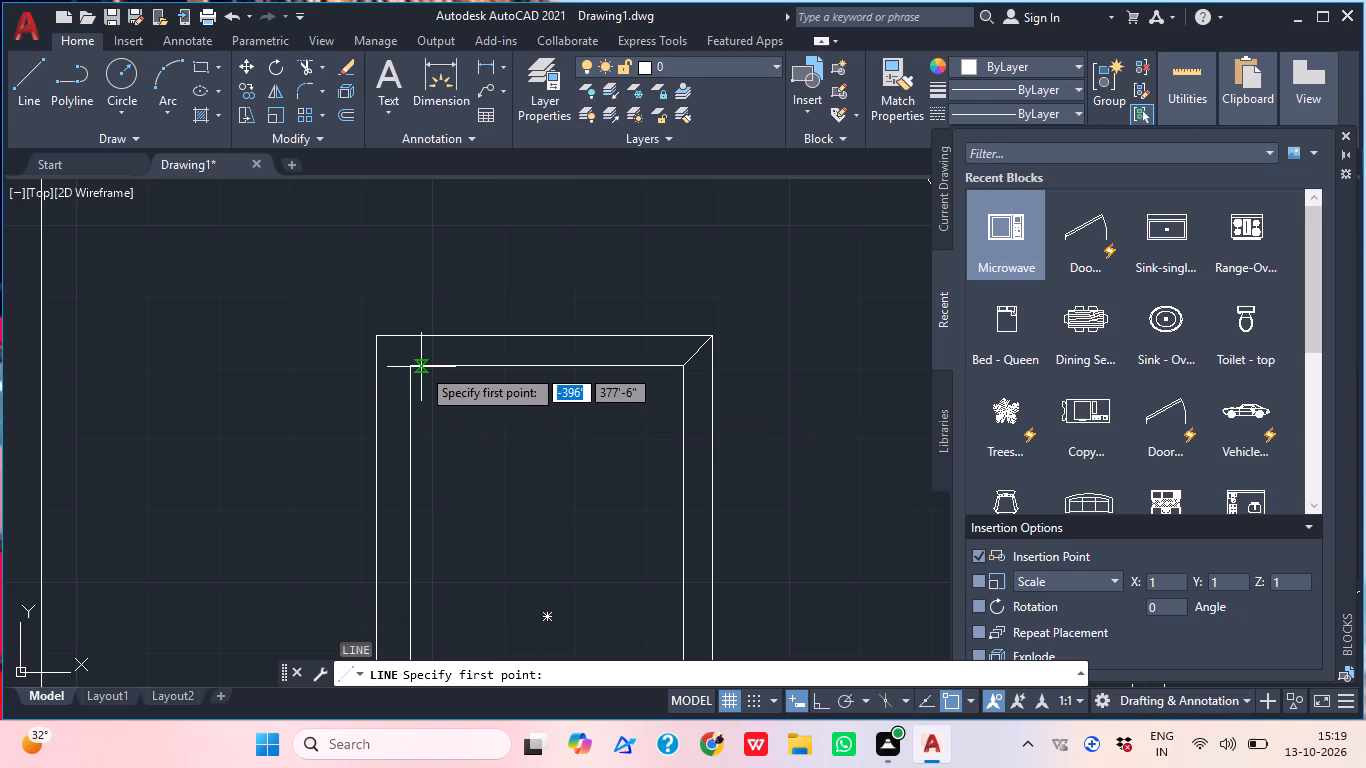
pyautogui.click(405, 367)
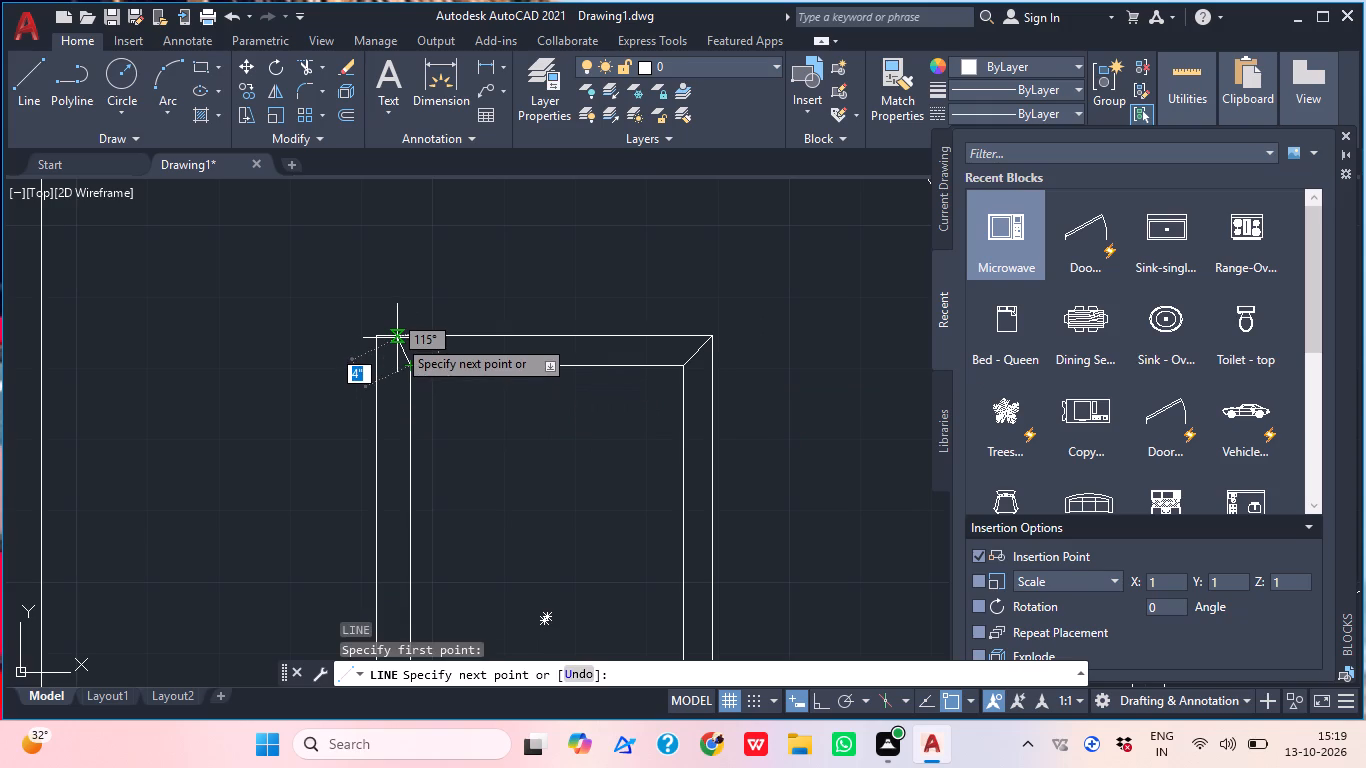
pyautogui.scroll(2, 376, 336)
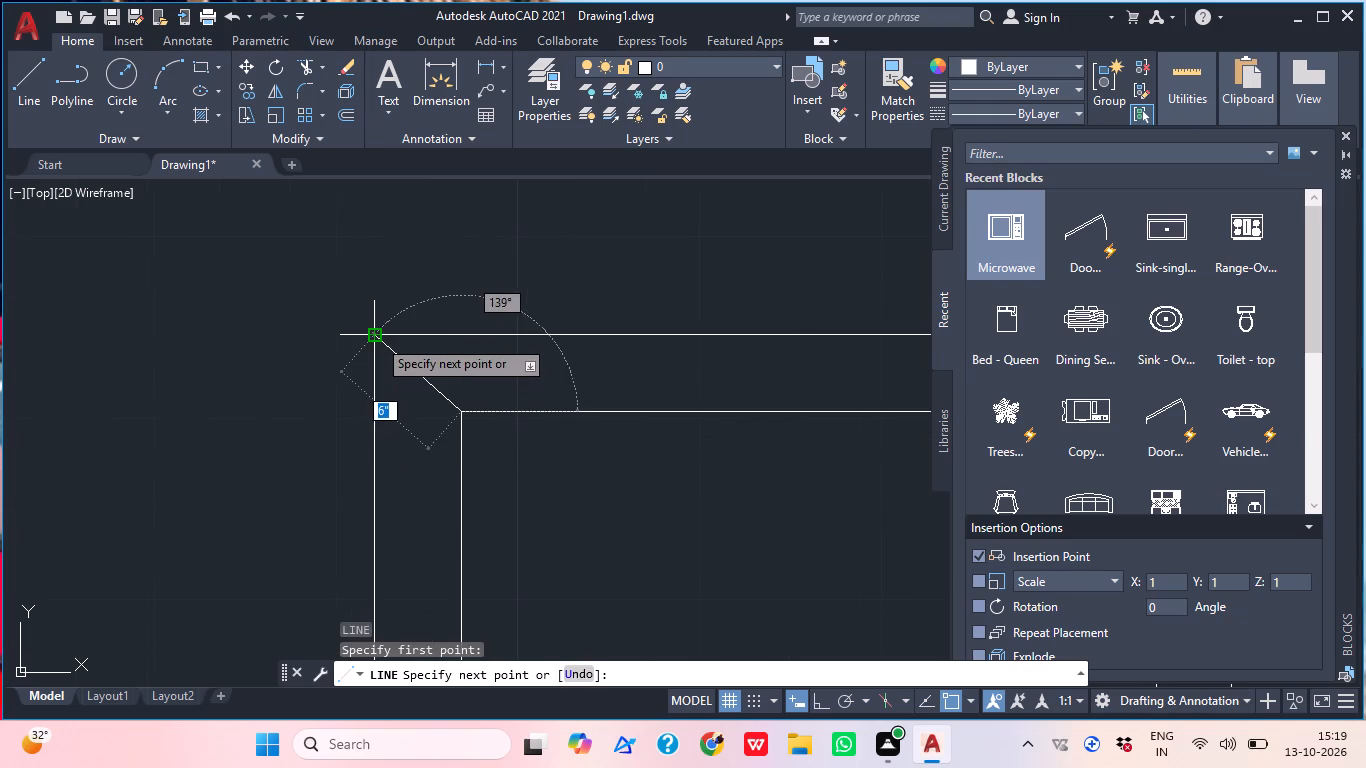
pyautogui.click(377, 338)
pyautogui.press('Escape')
# Insert the Toilet - top block and the oval sink block in the open area right of the small left-hand rooms.
pyautogui.scroll(-4, 569, 250)
pyautogui.moveTo(560, 324); pyautogui.dragTo(468, 372, button='middle')
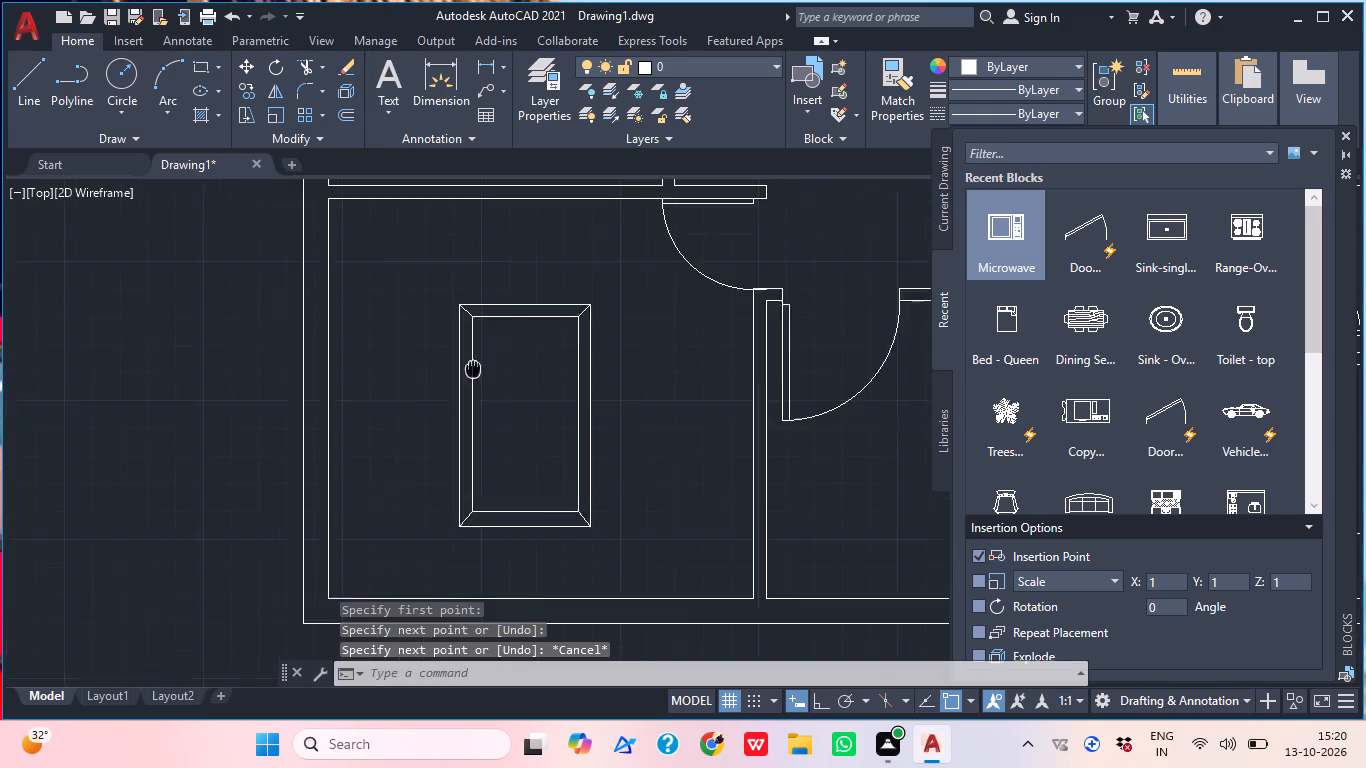
pyautogui.moveTo(468, 372); pyautogui.dragTo(463, 375, button='middle')
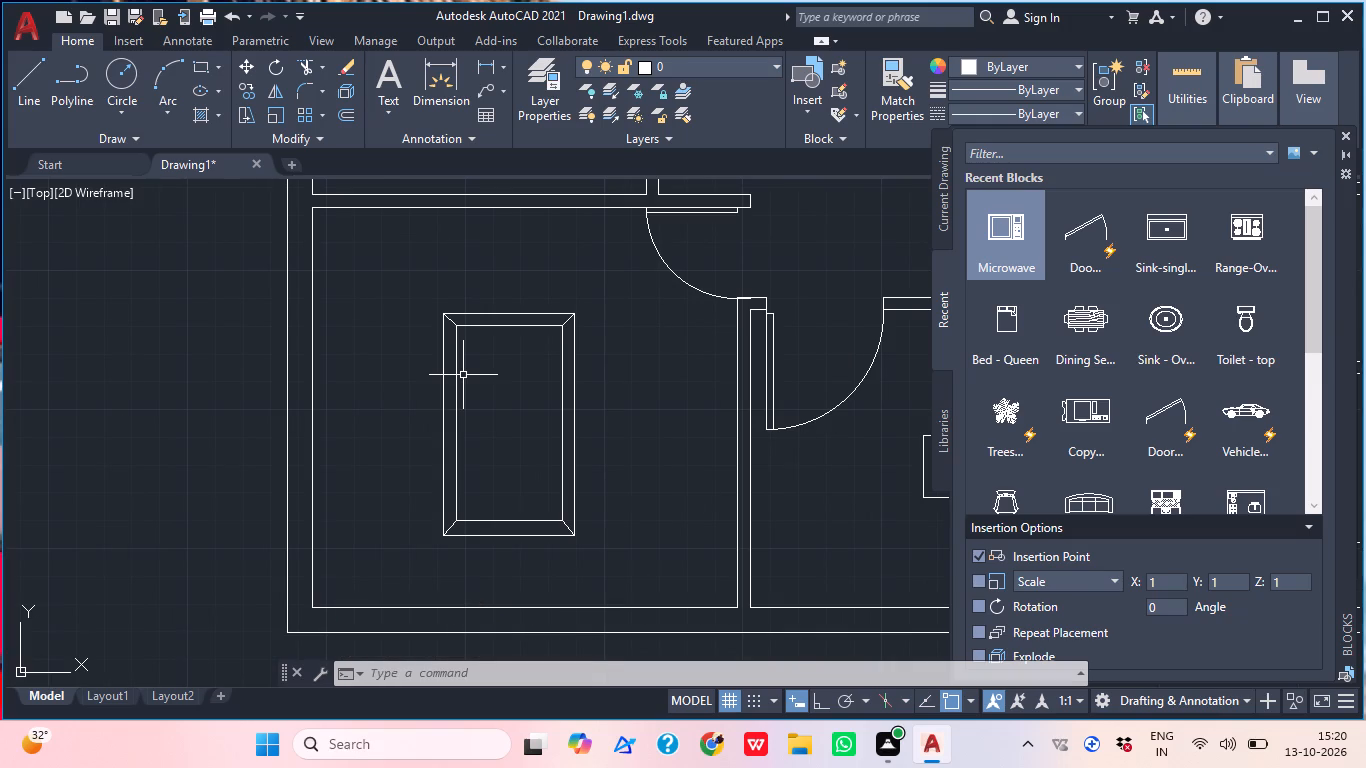
pyautogui.moveTo(575, 420); pyautogui.dragTo(576, 457, button='middle')
pyautogui.scroll(-1, 575, 420)
pyautogui.moveTo(601, 446); pyautogui.dragTo(486, 552, button='middle')
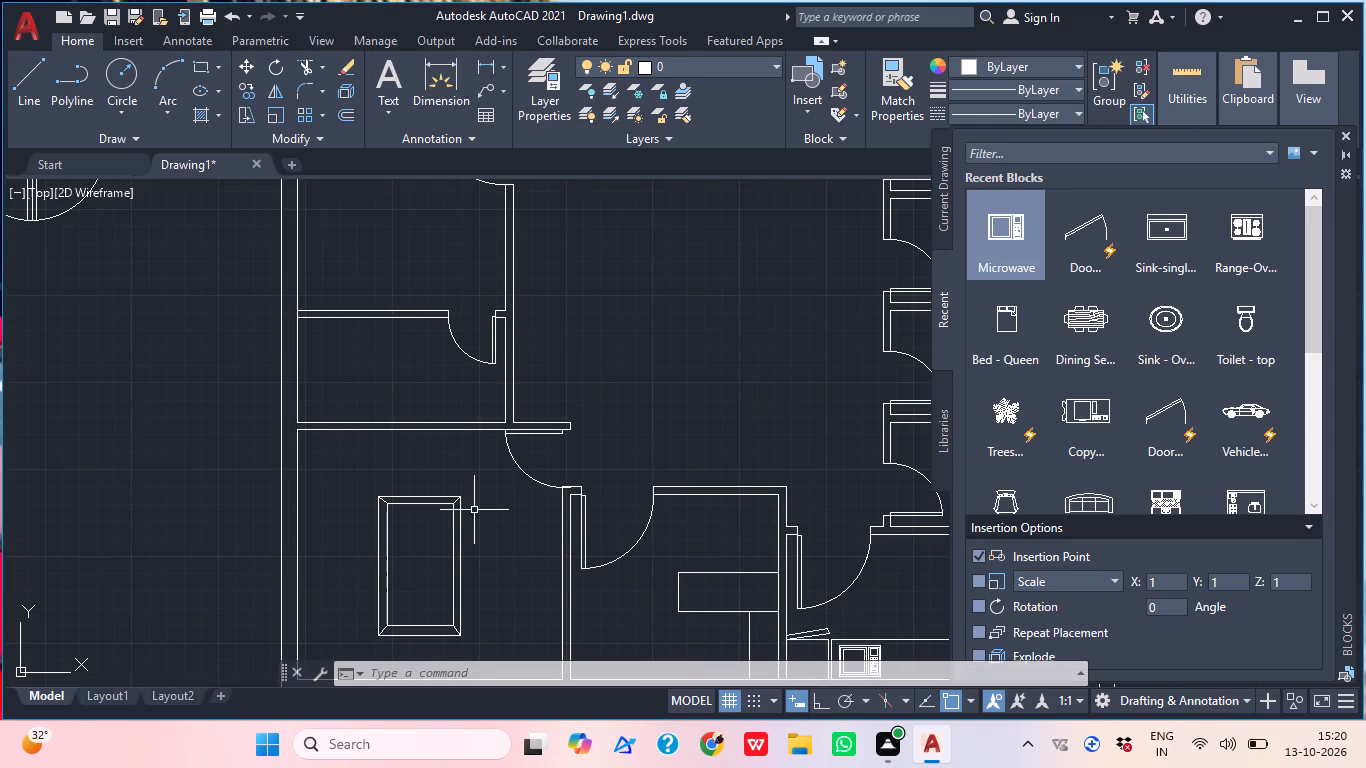
pyautogui.write('i')
pyautogui.press('space')
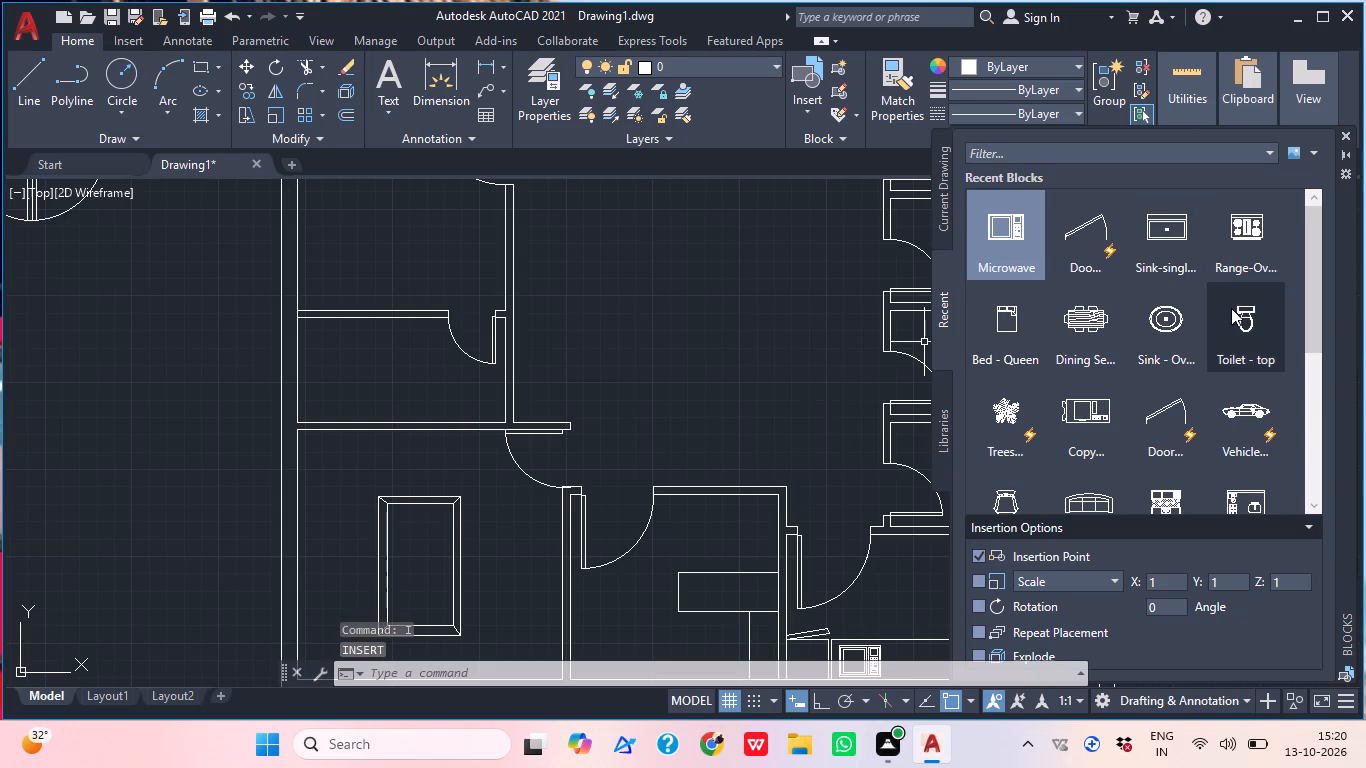
pyautogui.moveTo(1231, 308); pyautogui.dragTo(676, 353)
pyautogui.moveTo(1206, 345); pyautogui.dragTo(708, 318)
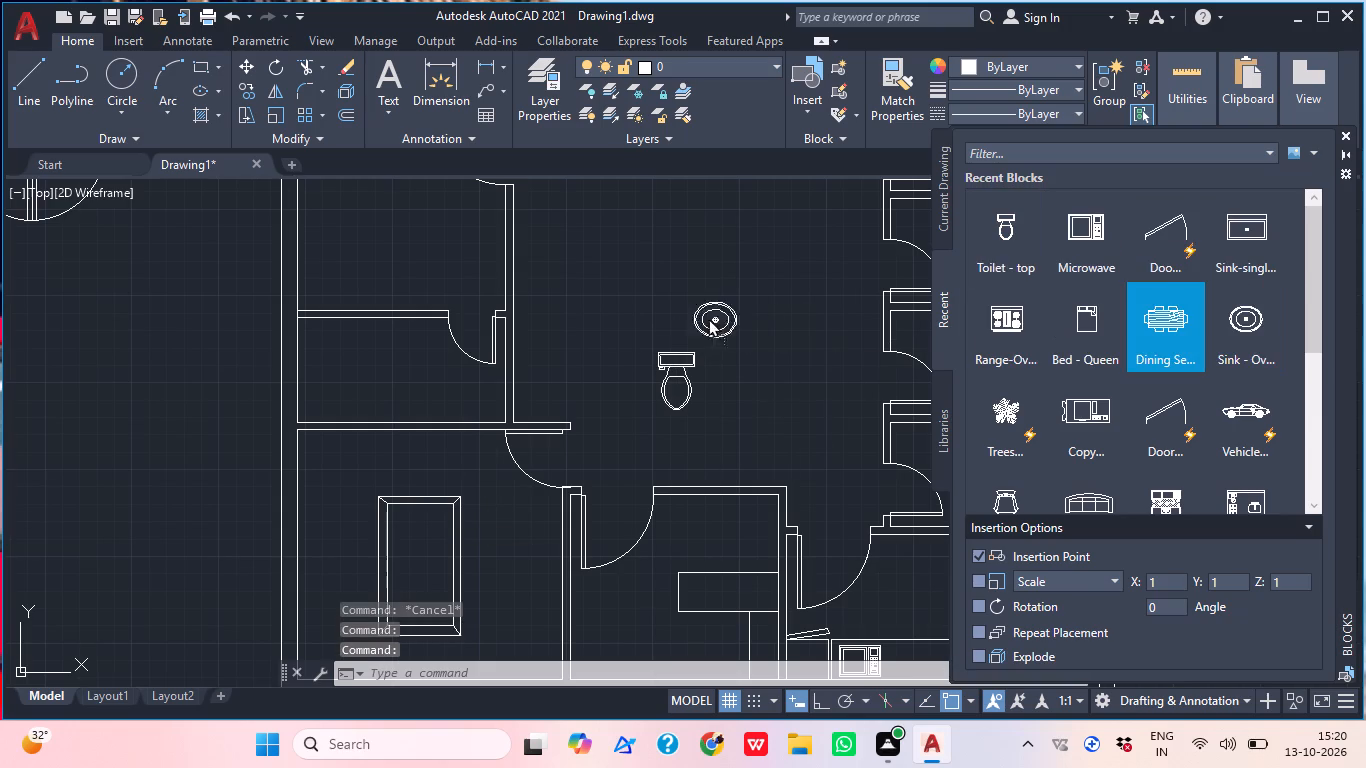
pyautogui.moveTo(708, 318); pyautogui.dragTo(648, 310)
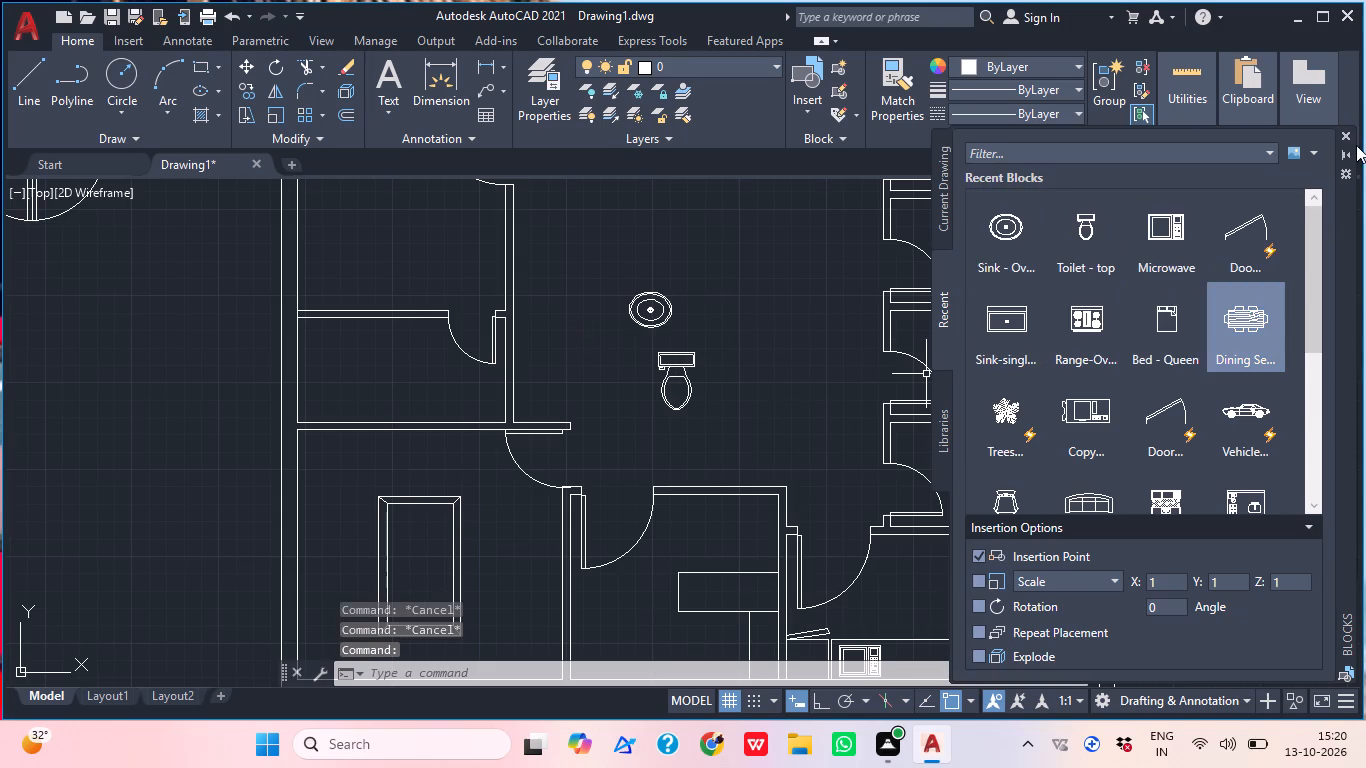
pyautogui.click(1341, 137)
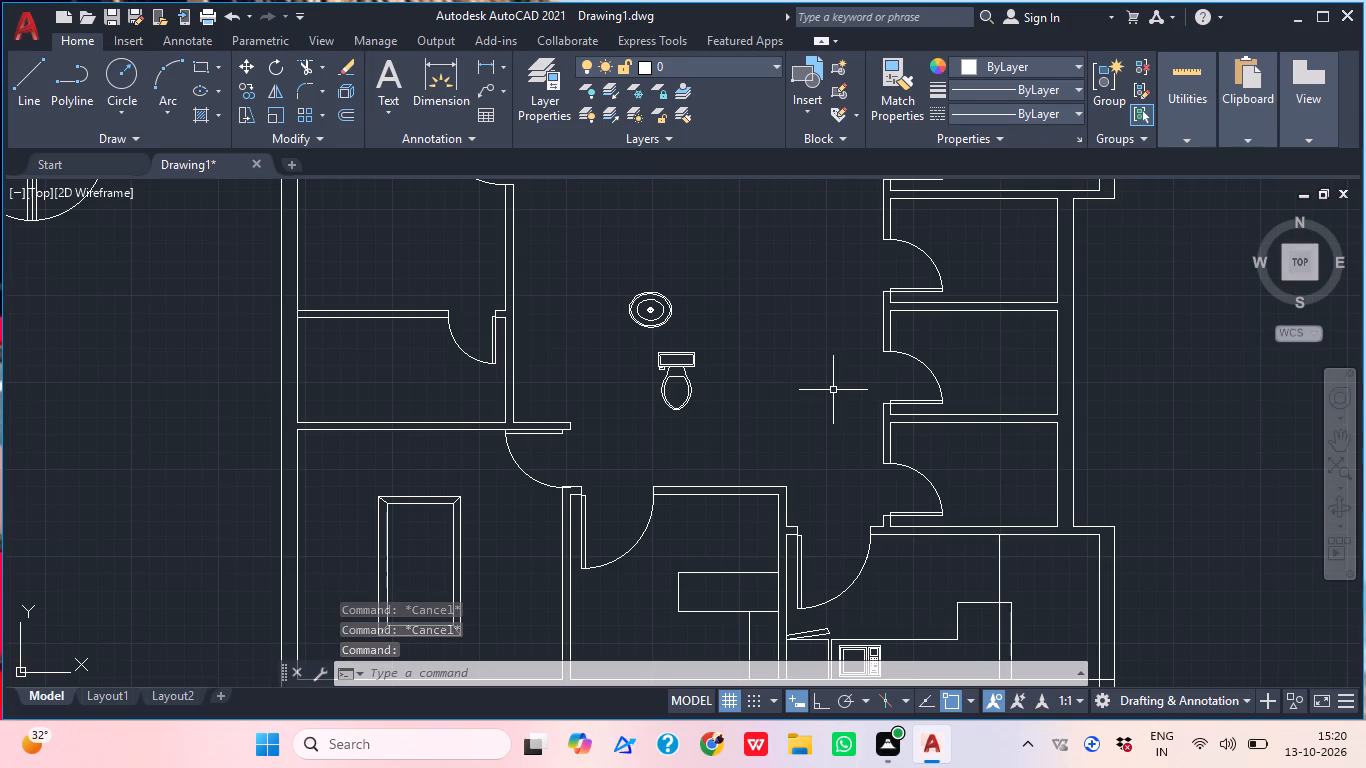
# Rotate the toilet block 90° with Ortho on, so its tank is on the left and its bowl points right.
pyautogui.scroll(1, 707, 362)
pyautogui.click(694, 362)
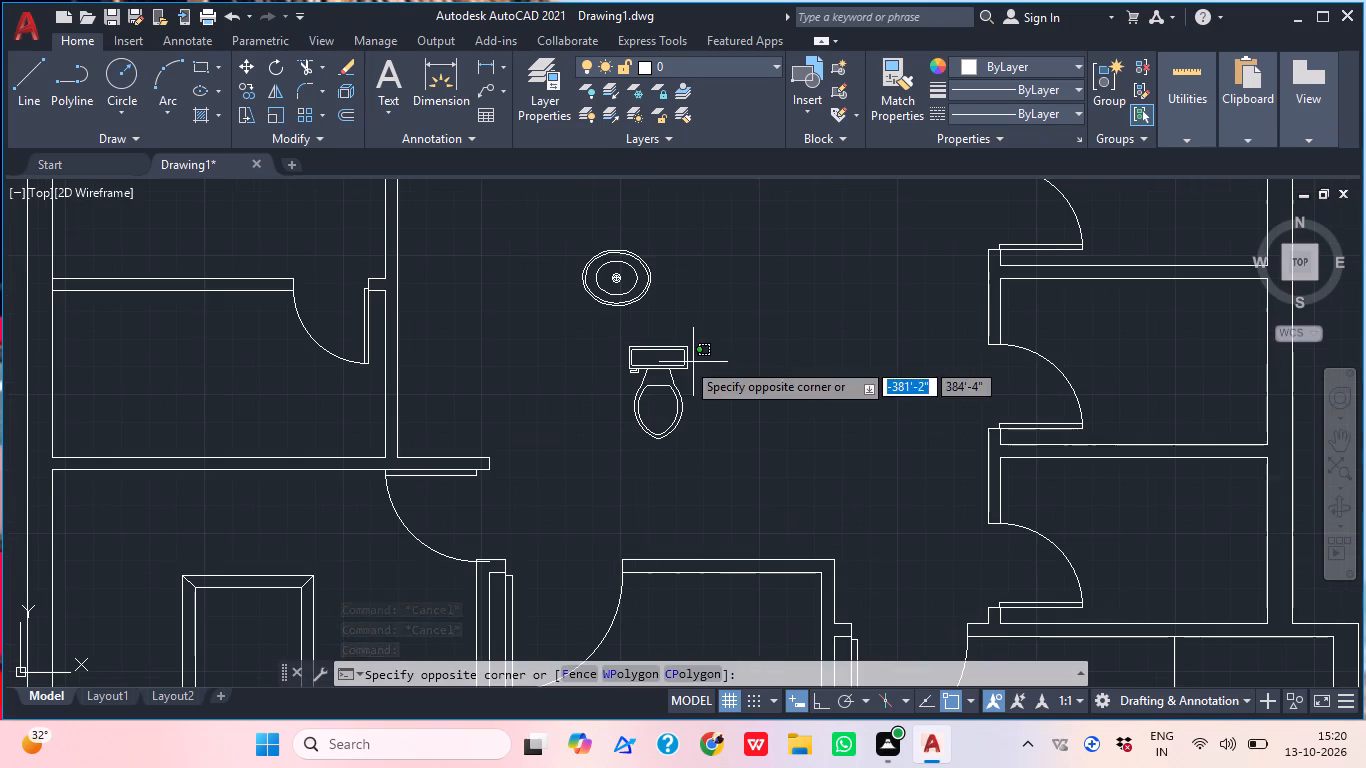
pyautogui.click(644, 361)
pyautogui.write('ro')
pyautogui.press('space')
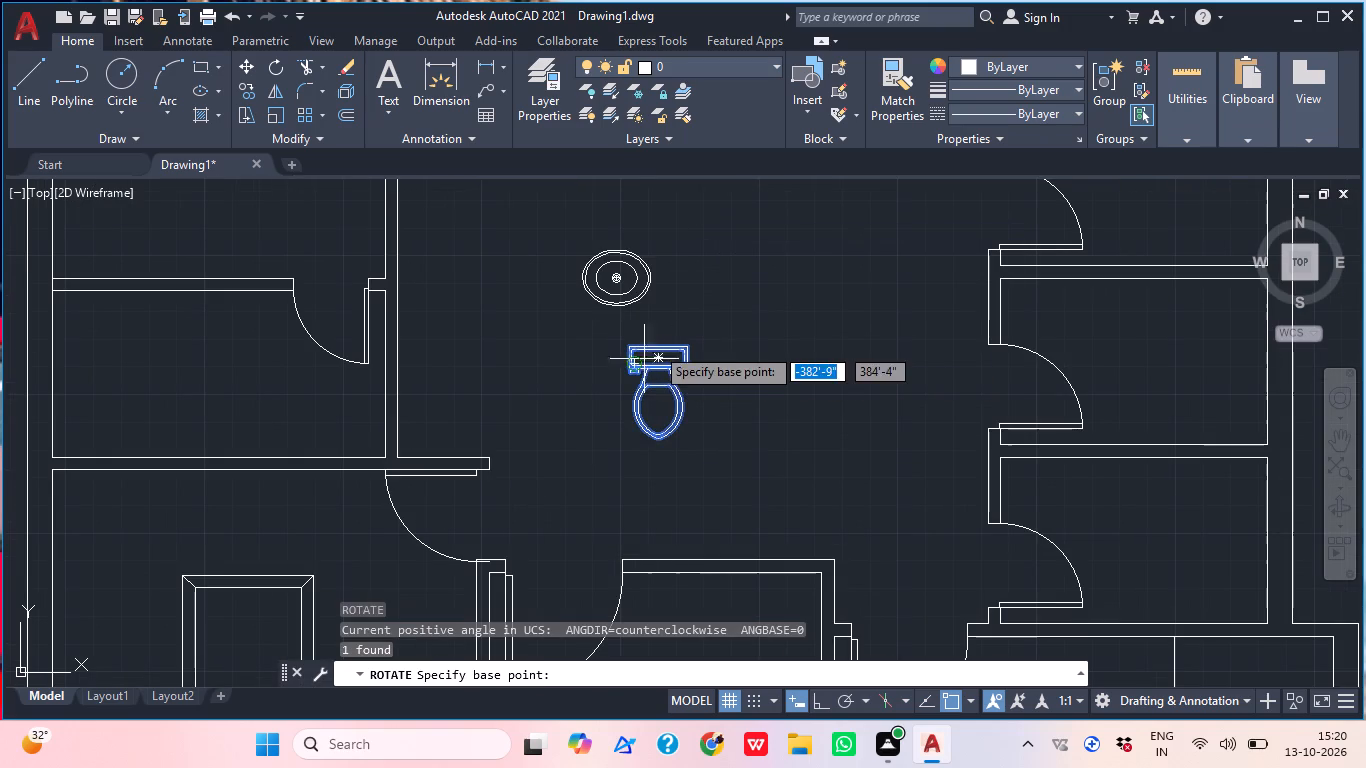
pyautogui.click(649, 357)
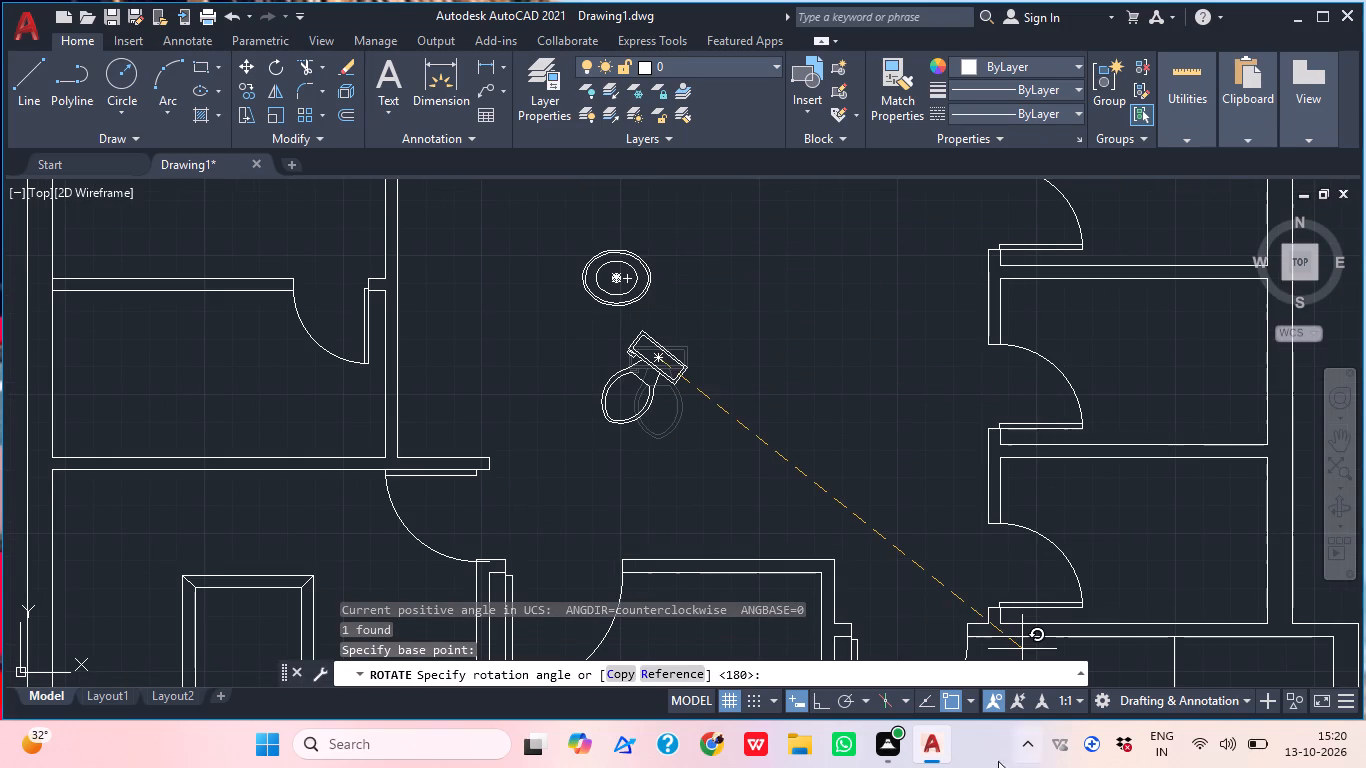
pyautogui.click(819, 699)
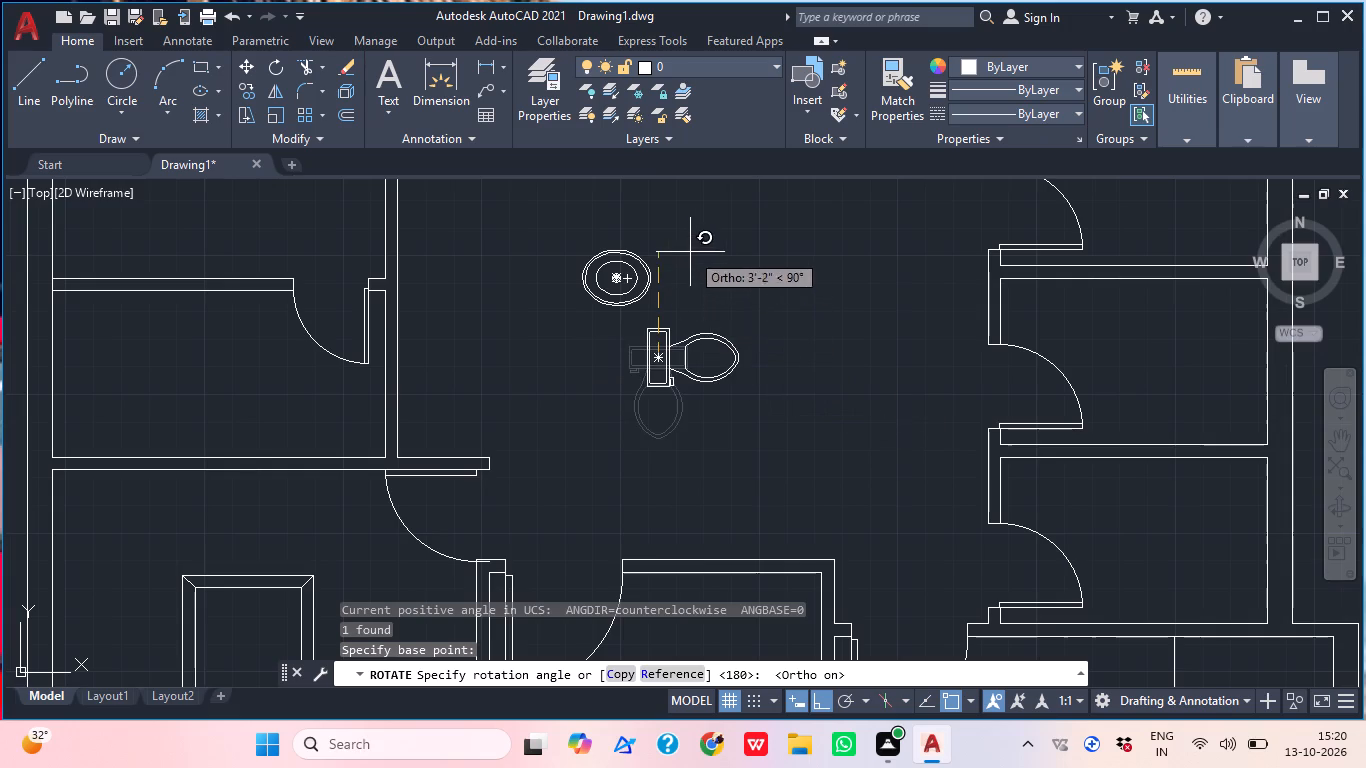
pyautogui.click(690, 252)
# Move the toilet into the small room above the lower-left room, with its tank back against the left wall.
pyautogui.click(680, 393)
pyautogui.click(624, 351)
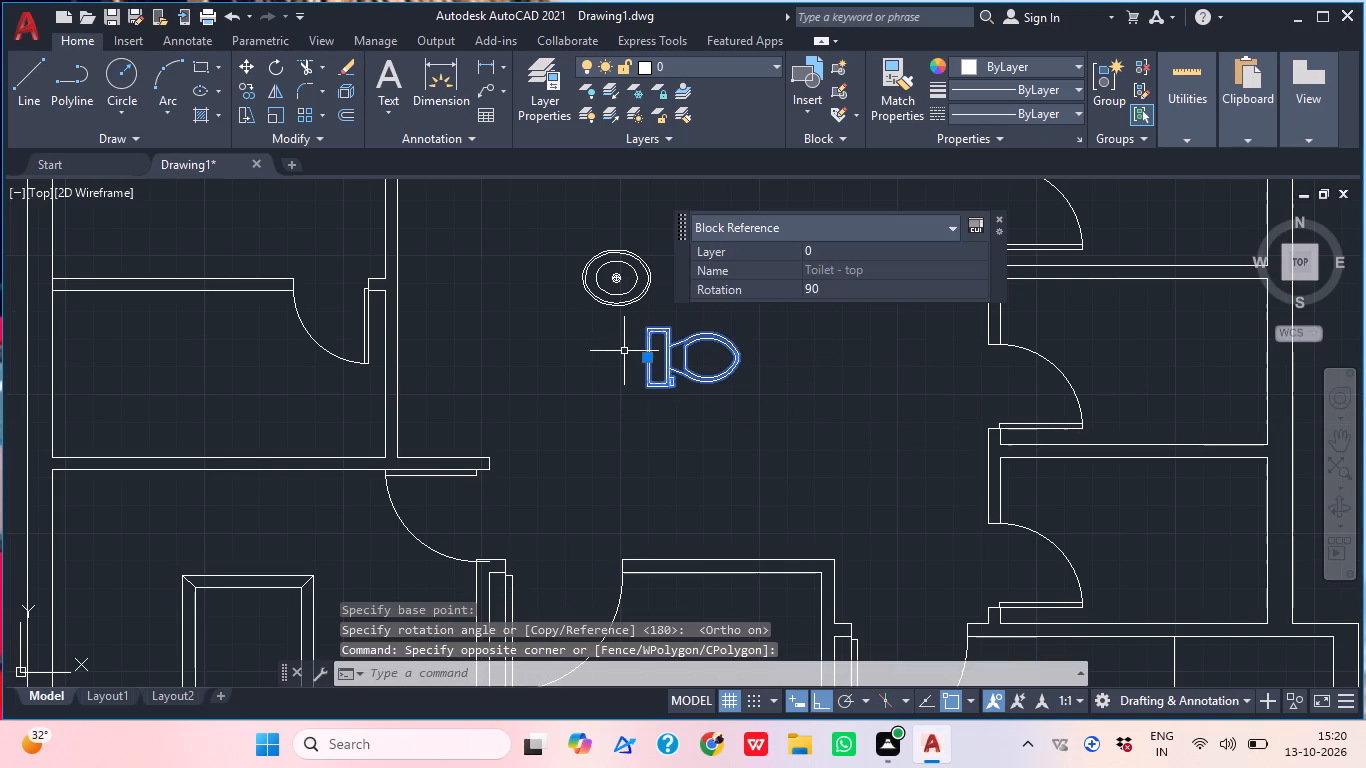
pyautogui.write('mo')
pyautogui.press('space')
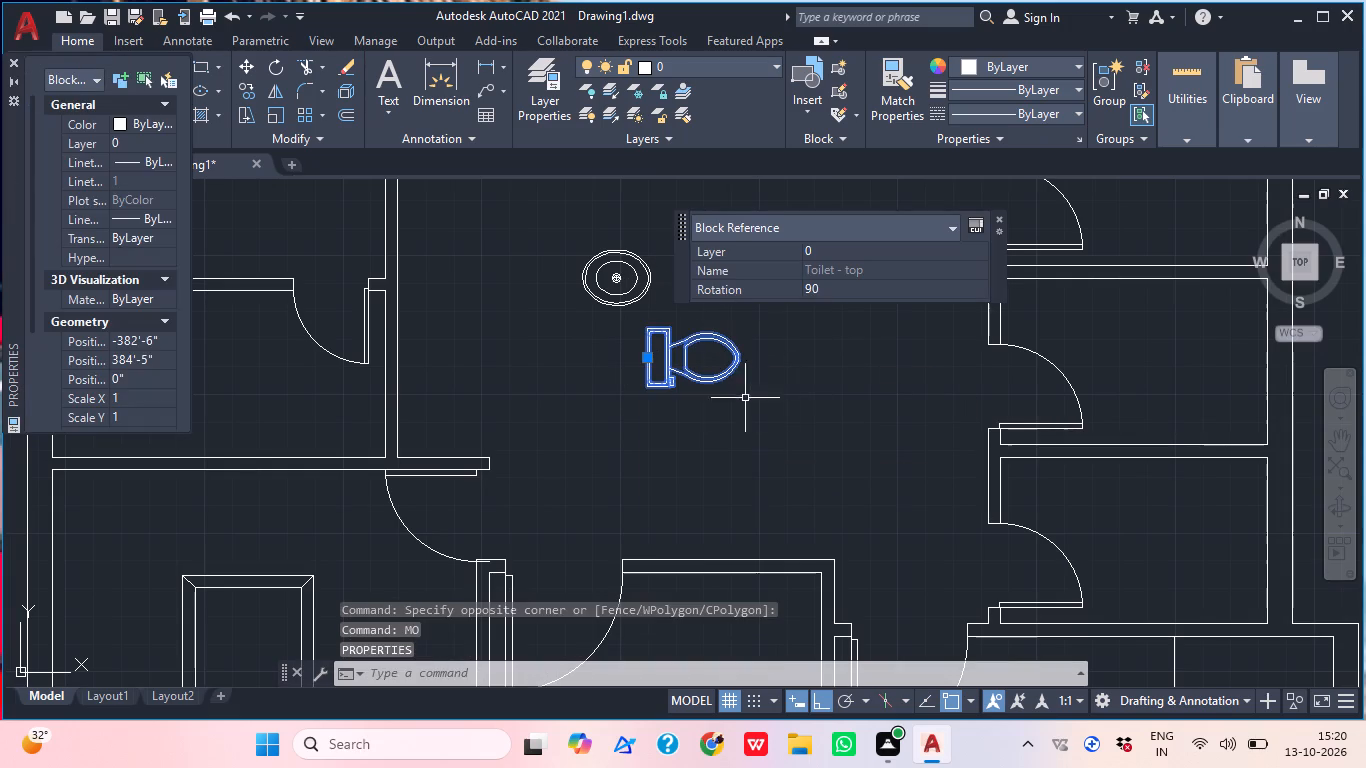
pyautogui.click(14, 65)
pyautogui.press('m')
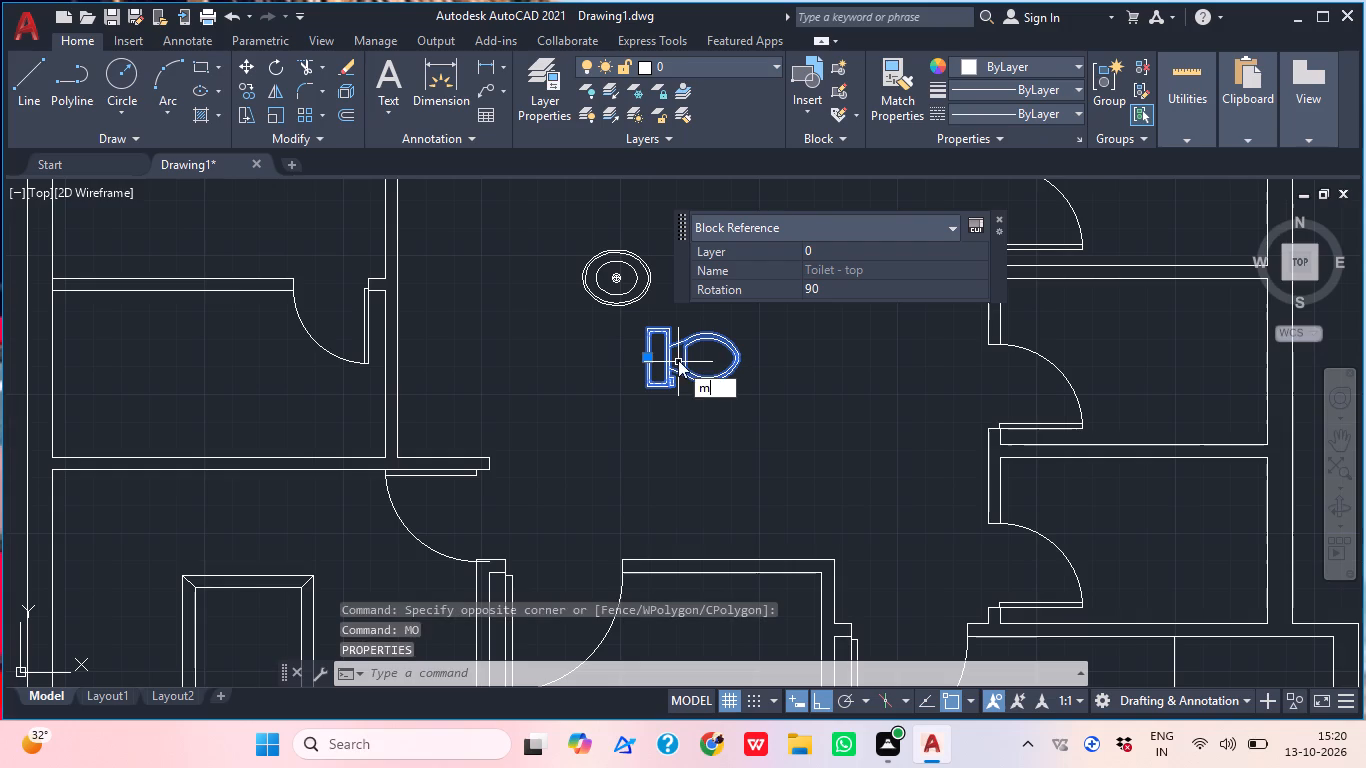
pyautogui.press('space')
pyautogui.click(644, 363)
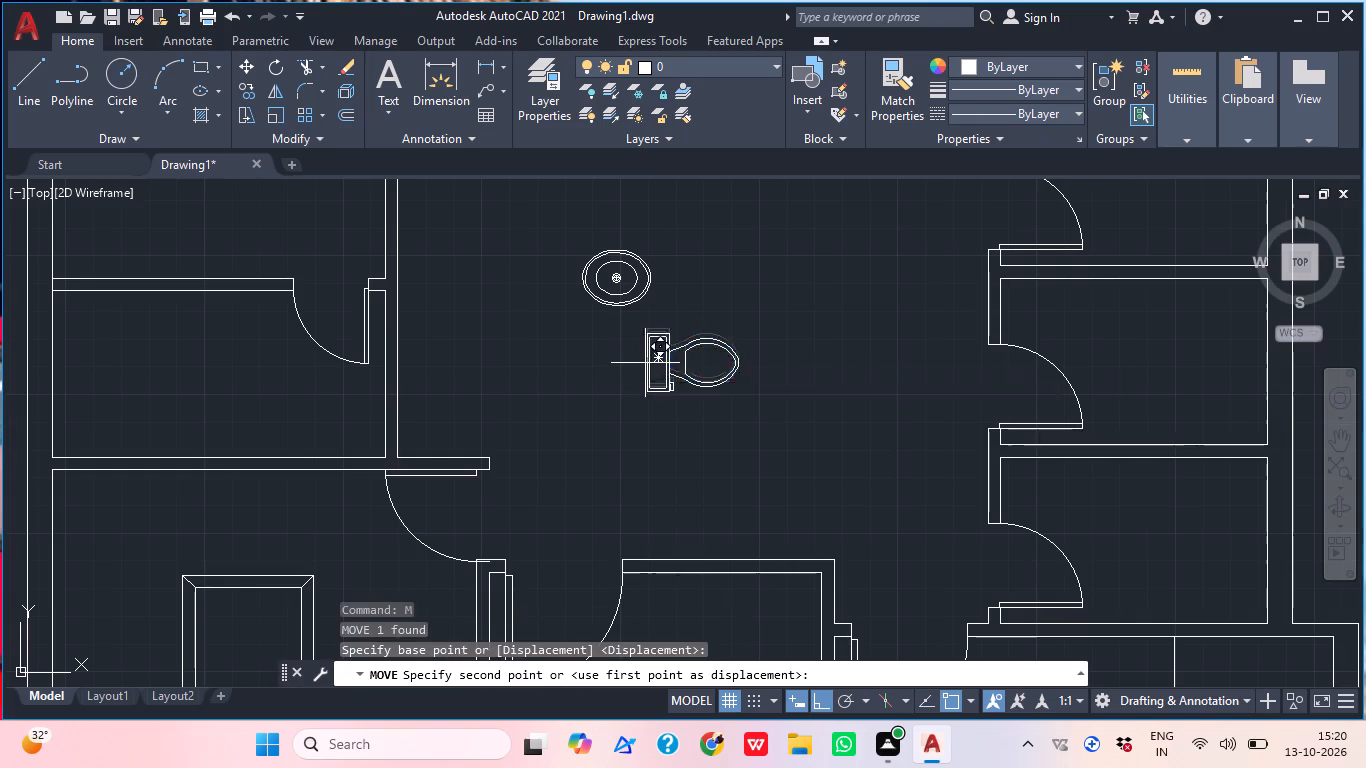
pyautogui.scroll(1, 748, 313)
pyautogui.scroll(-2, 785, 308)
pyautogui.scroll(1, 414, 372)
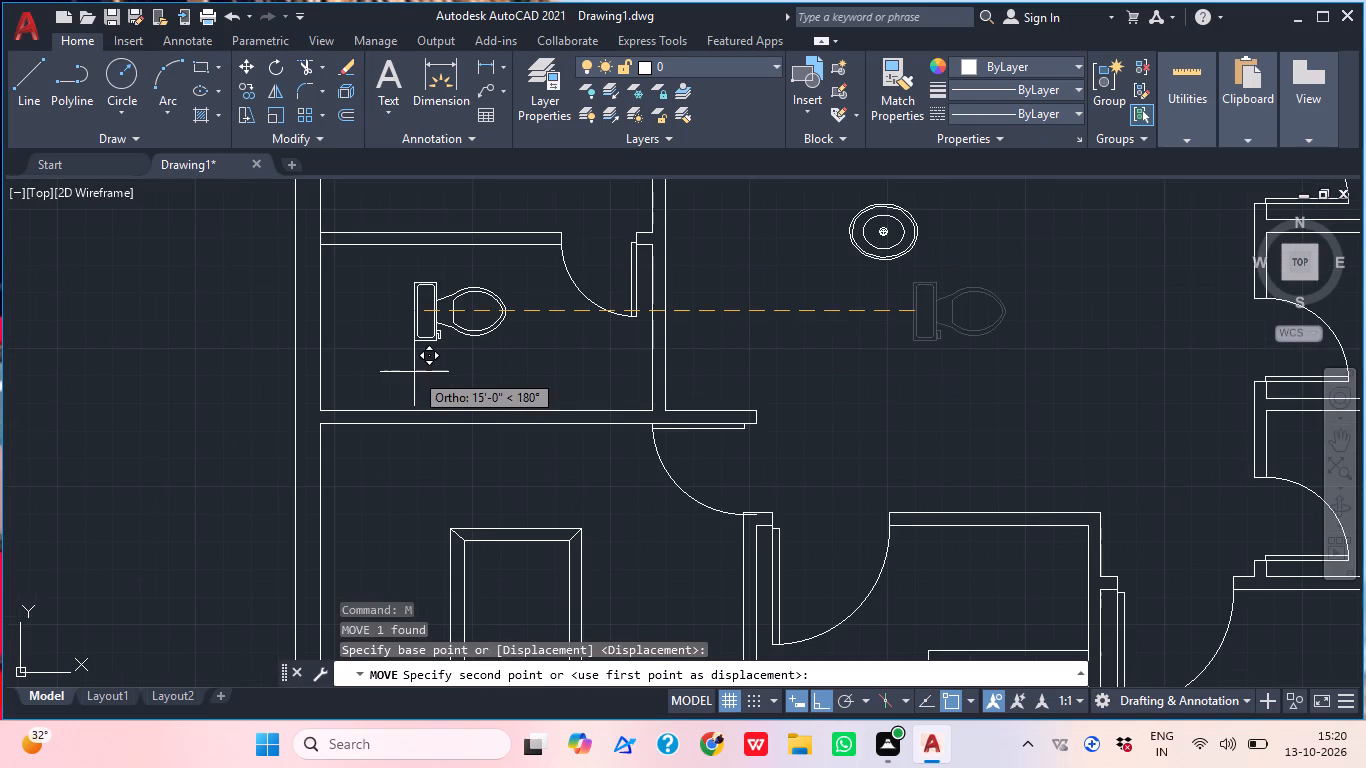
pyautogui.scroll(2, 391, 378)
pyautogui.scroll(-1, 350, 389)
pyautogui.moveTo(352, 389); pyautogui.dragTo(337, 453, button='middle')
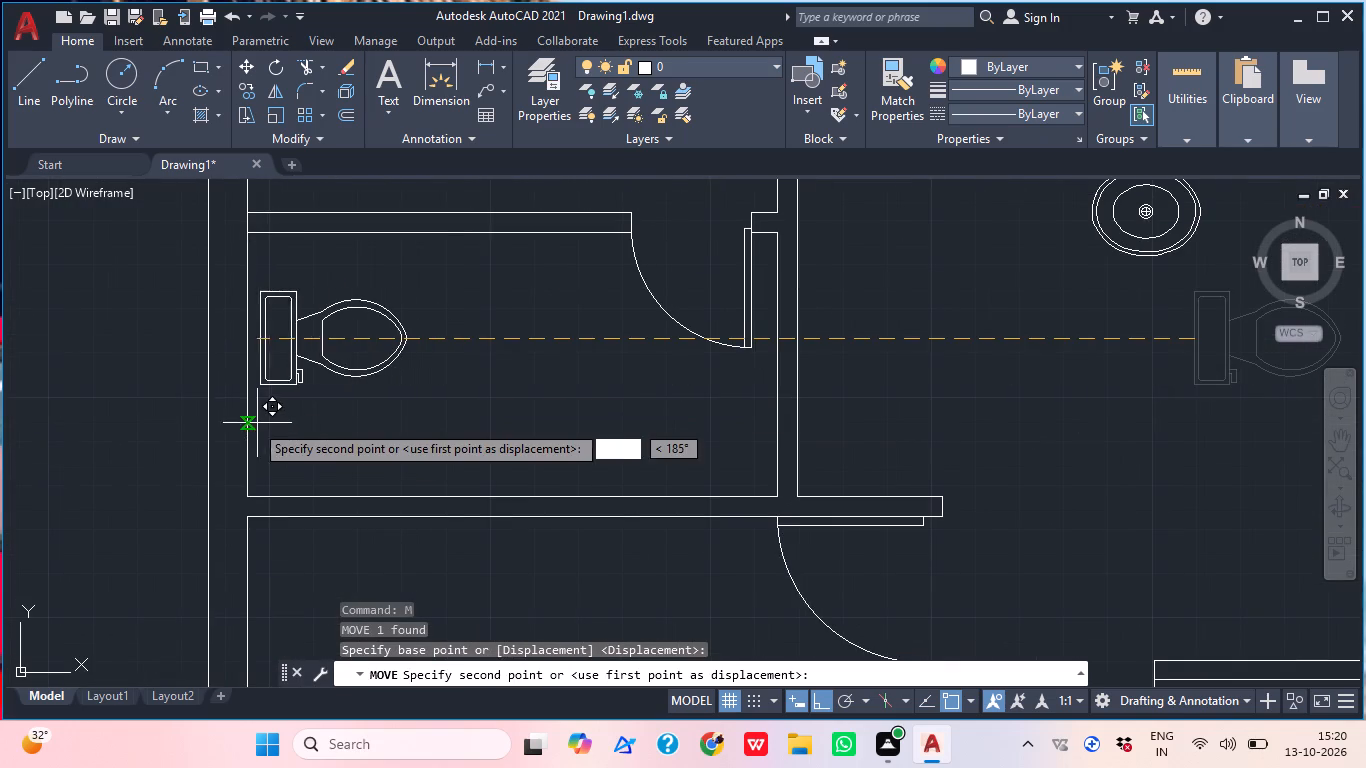
pyautogui.click(246, 430)
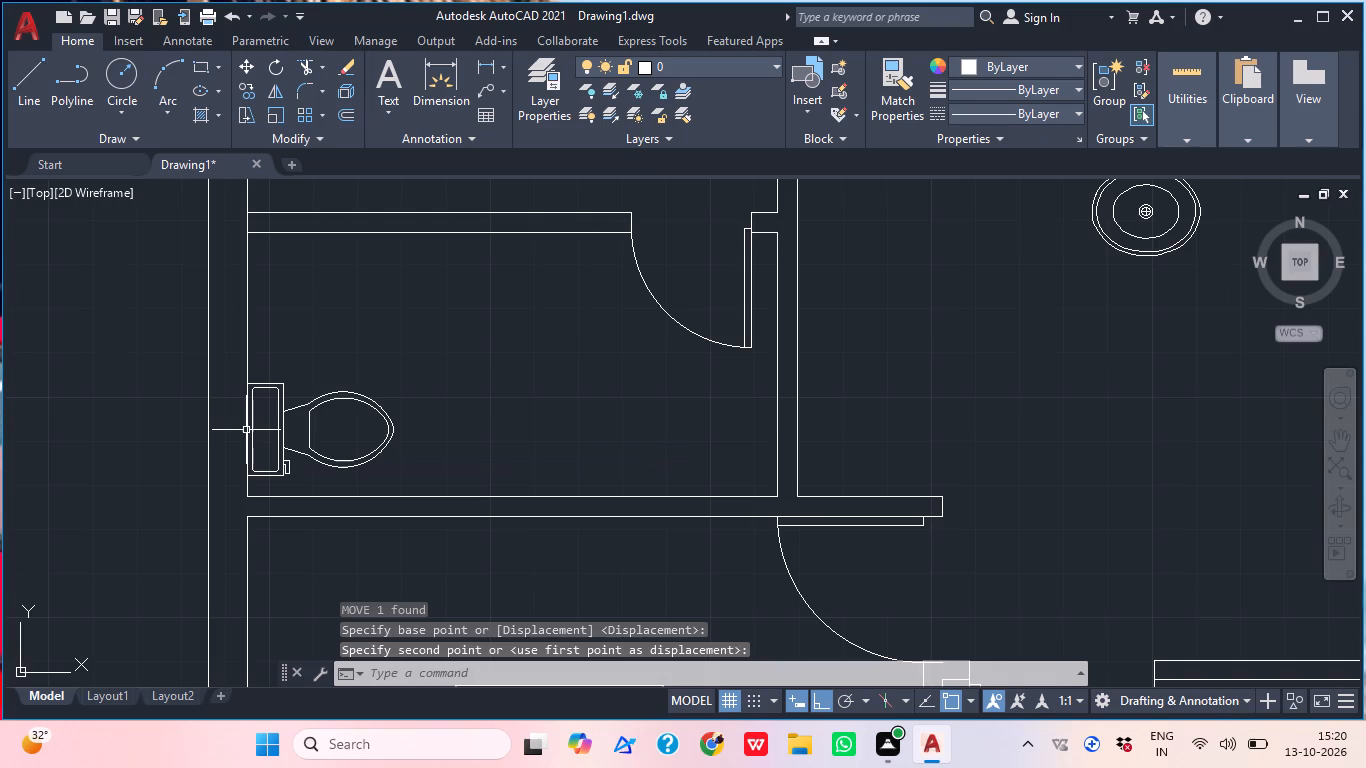
# Move the toilet straight up along the left wall, away from the room's bottom wall.
pyautogui.click(312, 466)
pyautogui.click(306, 455)
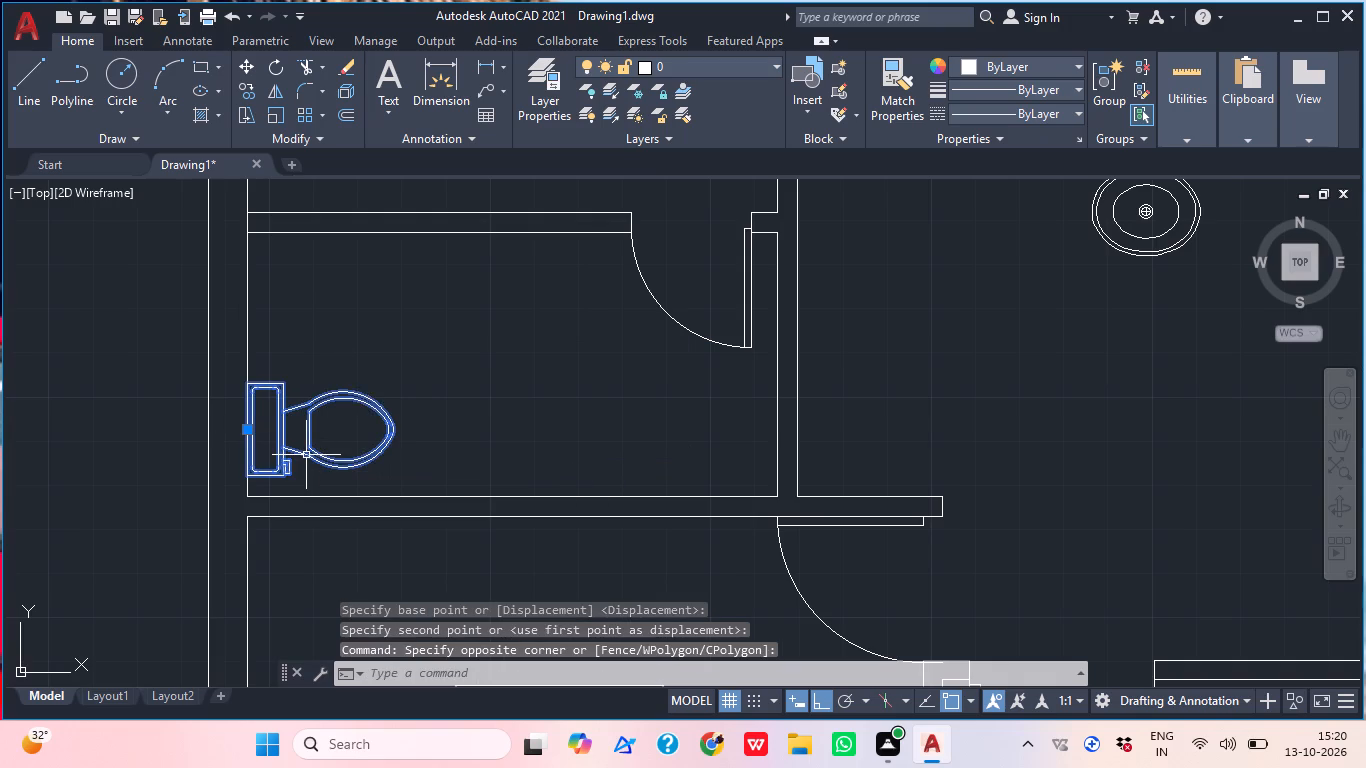
pyautogui.write('m')
pyautogui.press('space')
pyautogui.click(287, 434)
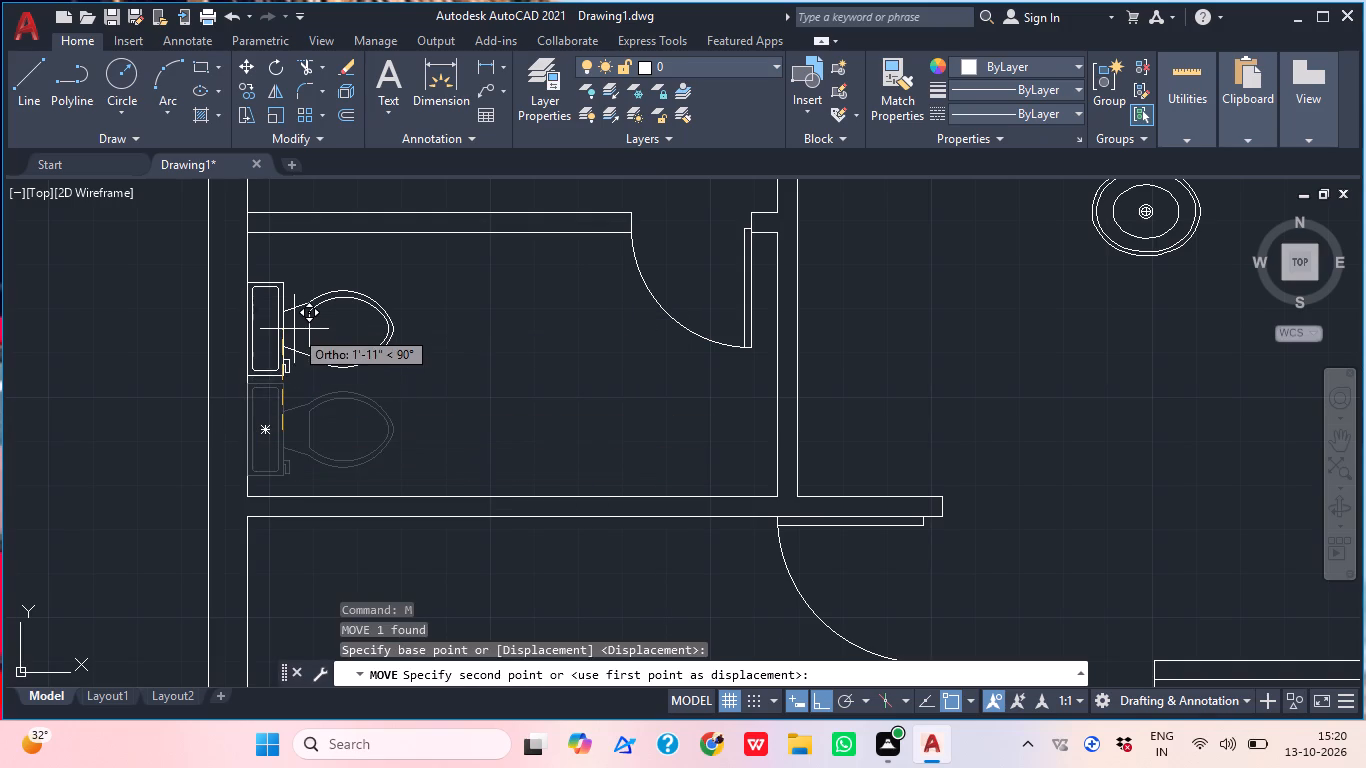
pyautogui.click(294, 340)
# Copy the oval sink from the open area into the toilet room, just above its bottom wall and with Ortho off.
pyautogui.moveTo(556, 398); pyautogui.dragTo(318, 513, button='middle')
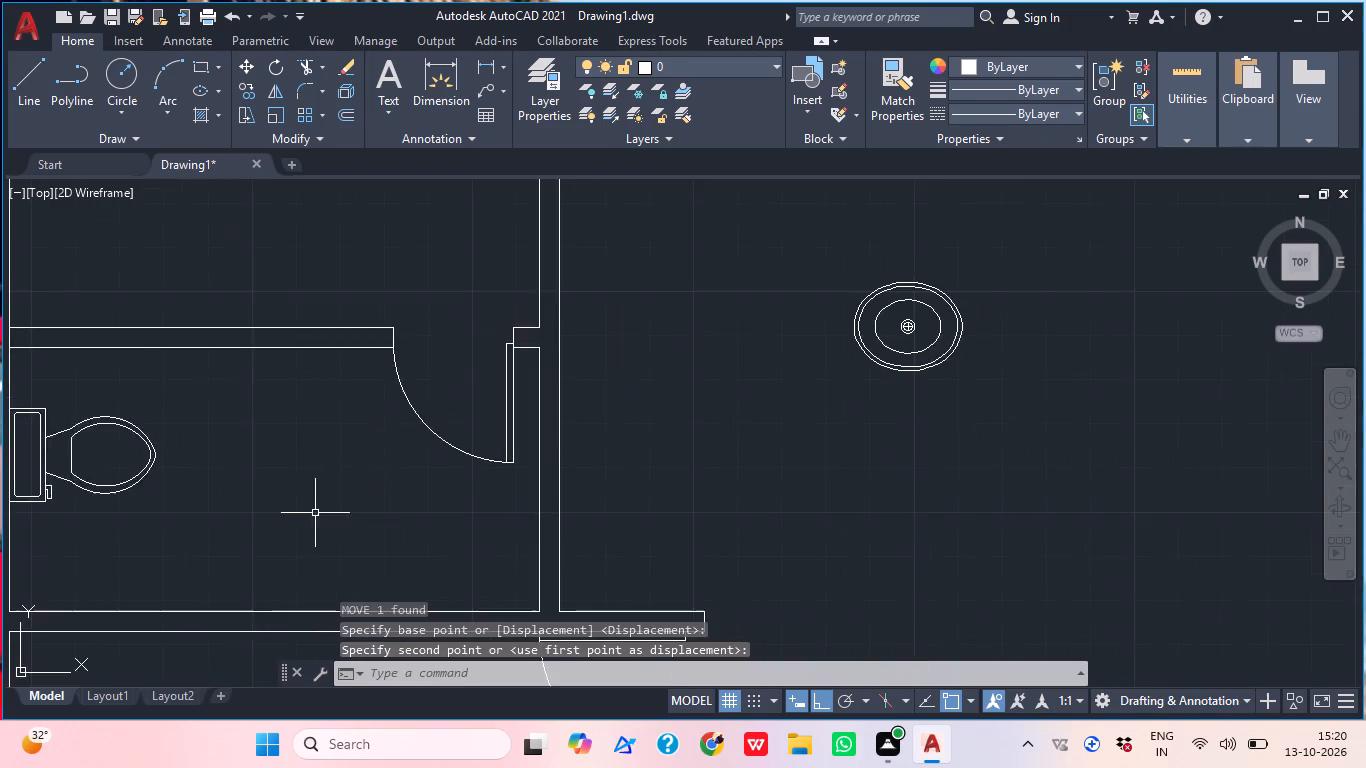
pyautogui.scroll(-2, 529, 358)
pyautogui.moveTo(706, 345); pyautogui.dragTo(885, 292, button='middle')
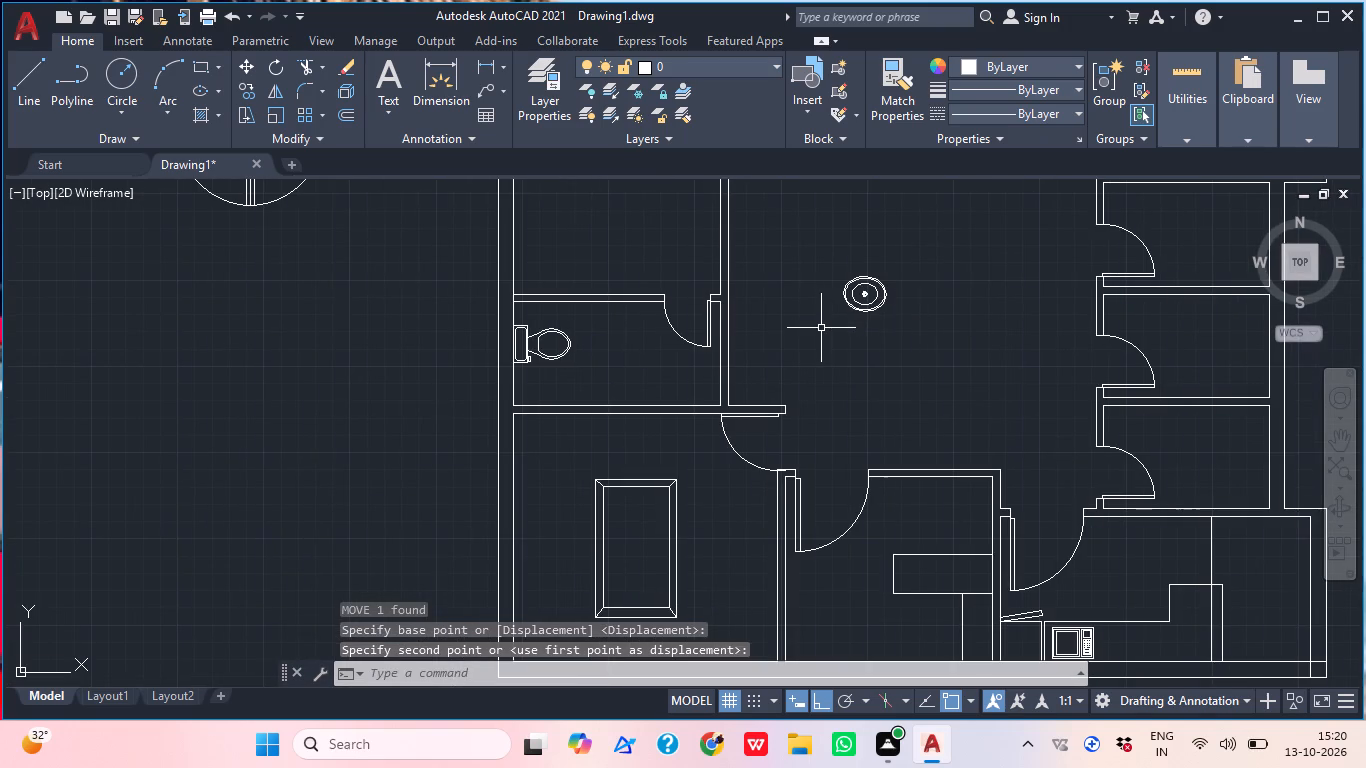
pyautogui.scroll(2, 836, 319)
pyautogui.moveTo(1044, 327); pyautogui.dragTo(984, 299)
pyautogui.click(791, 212)
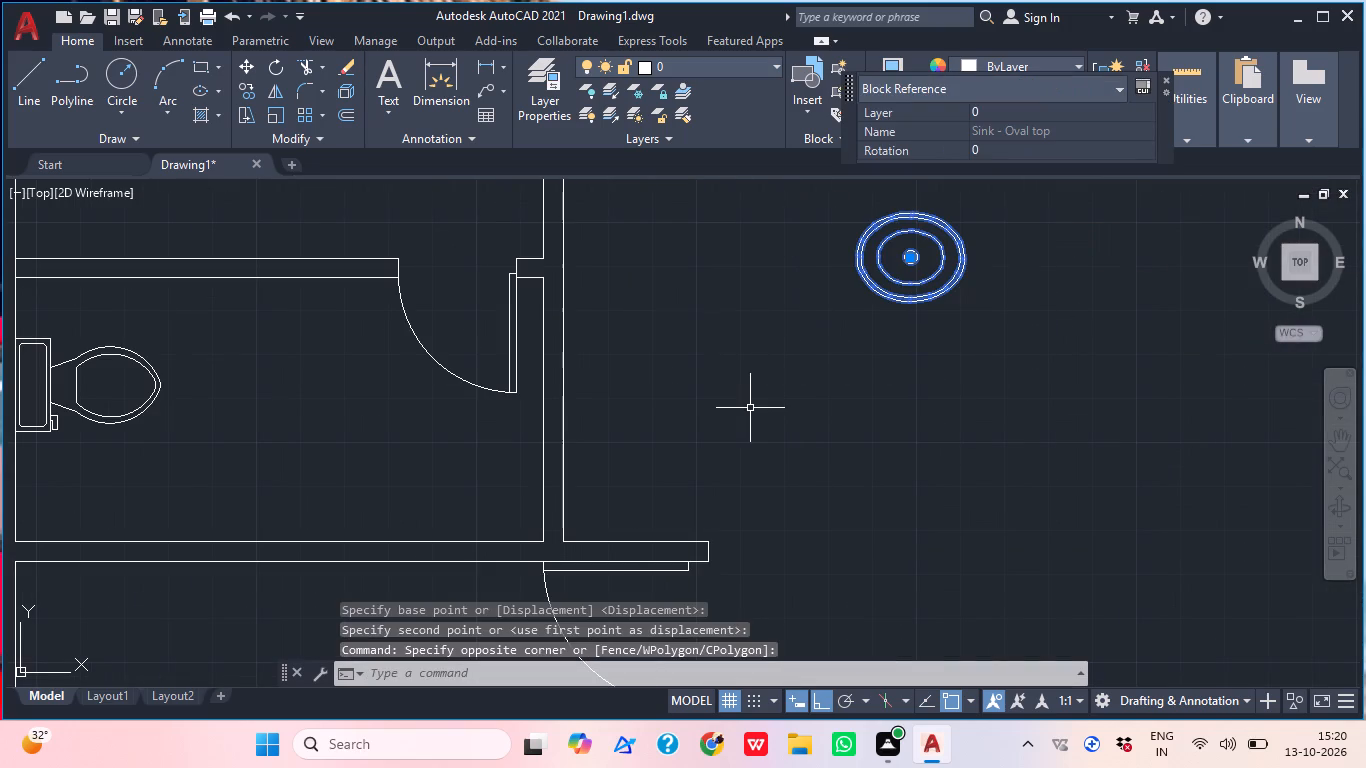
pyautogui.press('c')
pyautogui.write('op')
pyautogui.press('space')
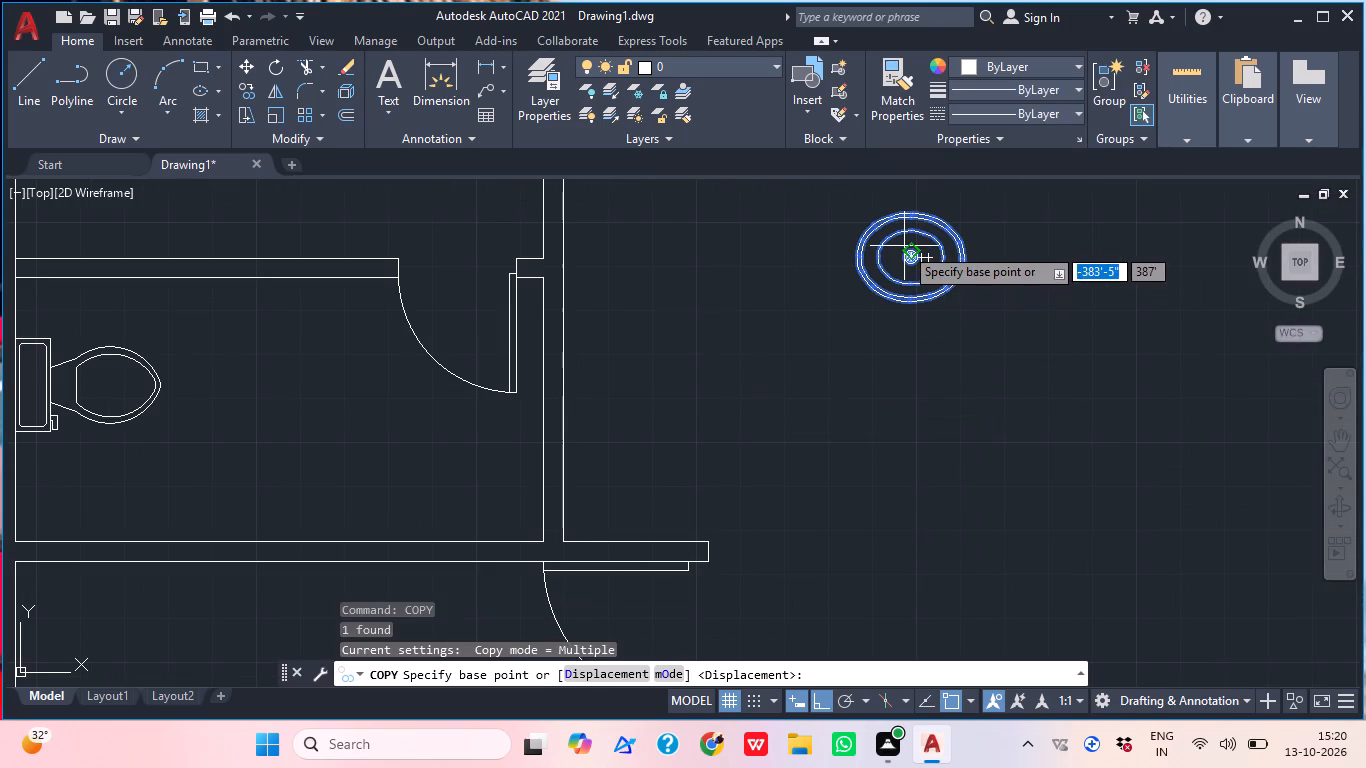
pyautogui.click(919, 253)
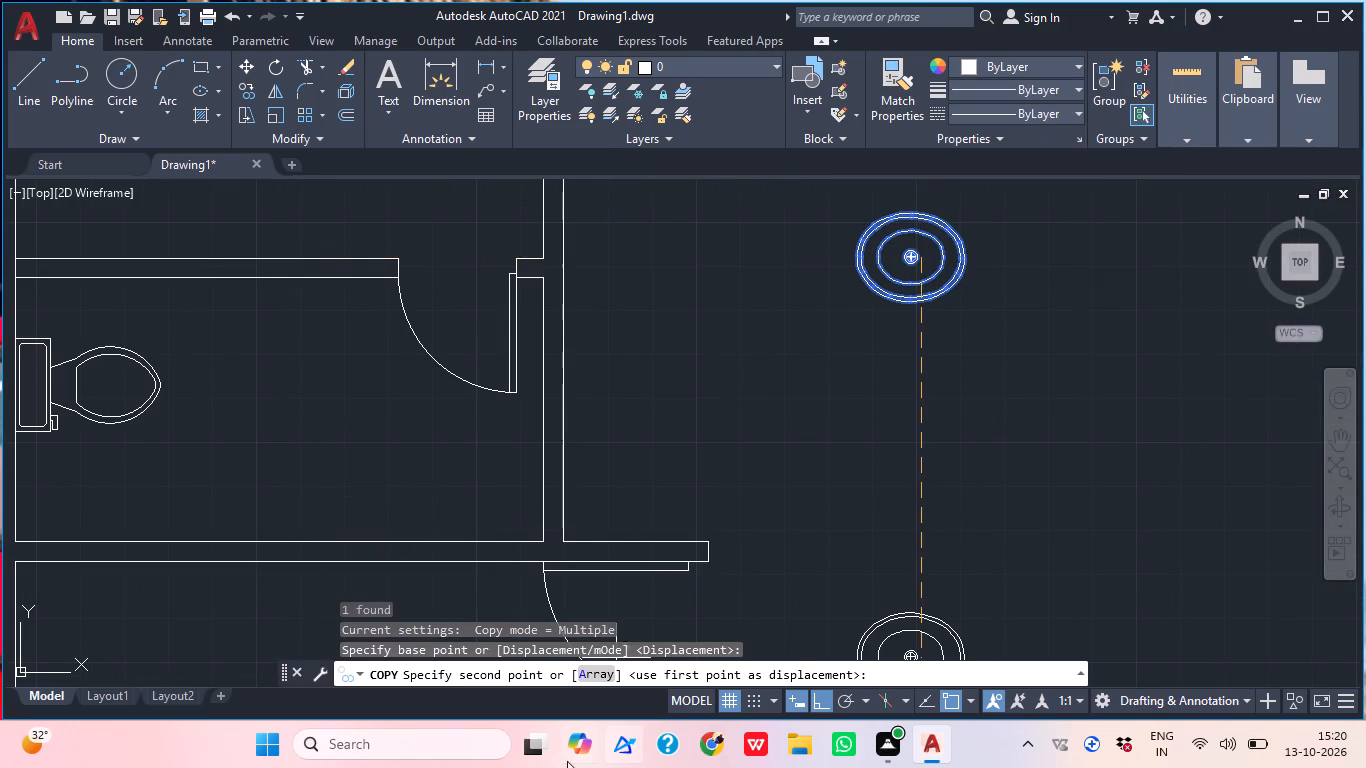
pyautogui.click(827, 704)
pyautogui.moveTo(405, 429); pyautogui.dragTo(515, 416, button='middle')
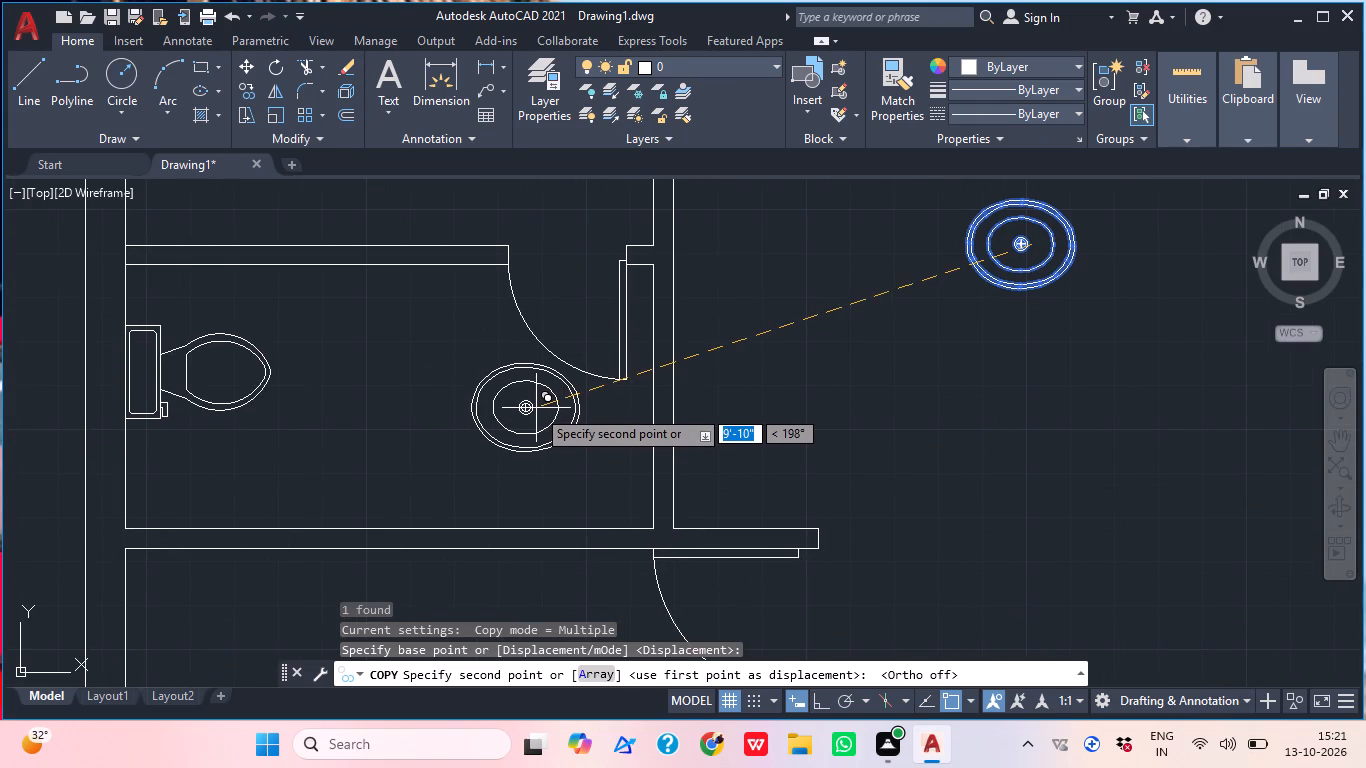
pyautogui.moveTo(558, 413); pyautogui.dragTo(639, 403, button='middle')
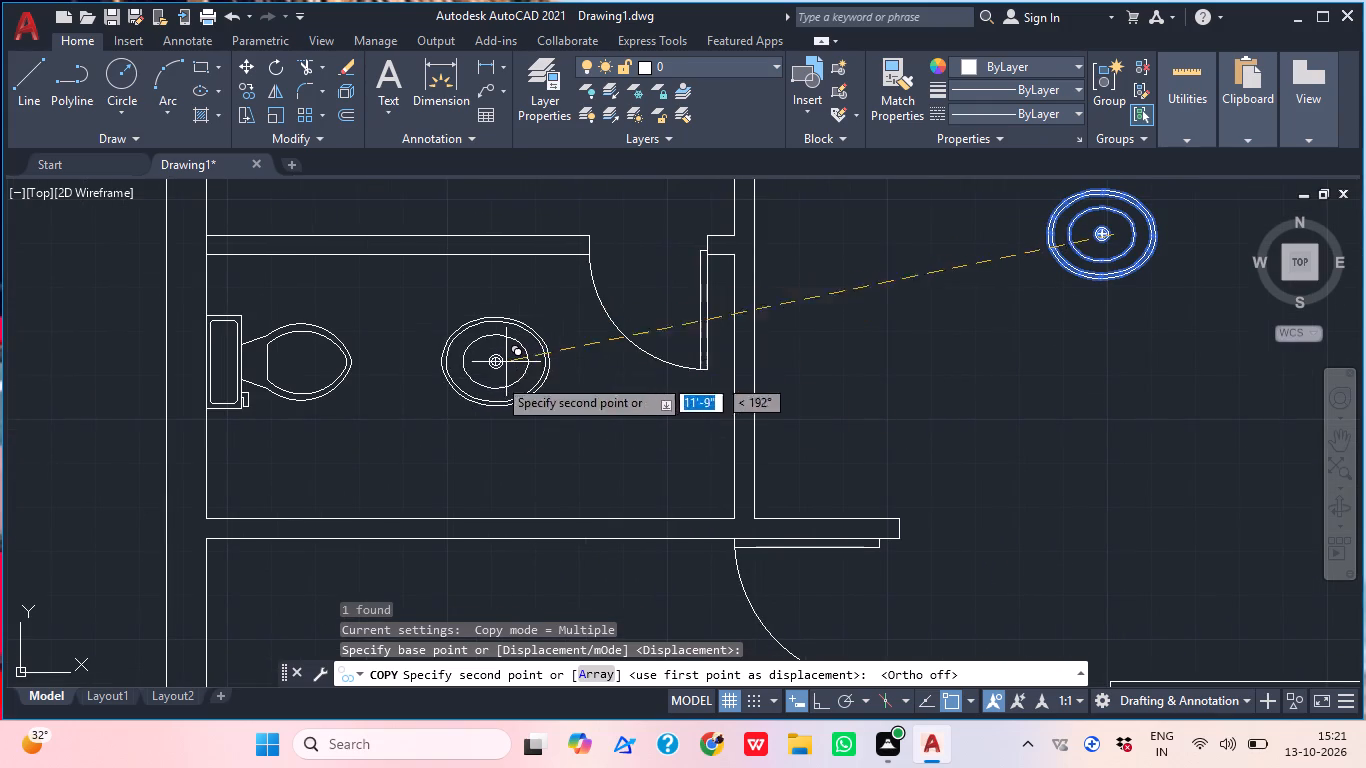
pyautogui.click(501, 470)
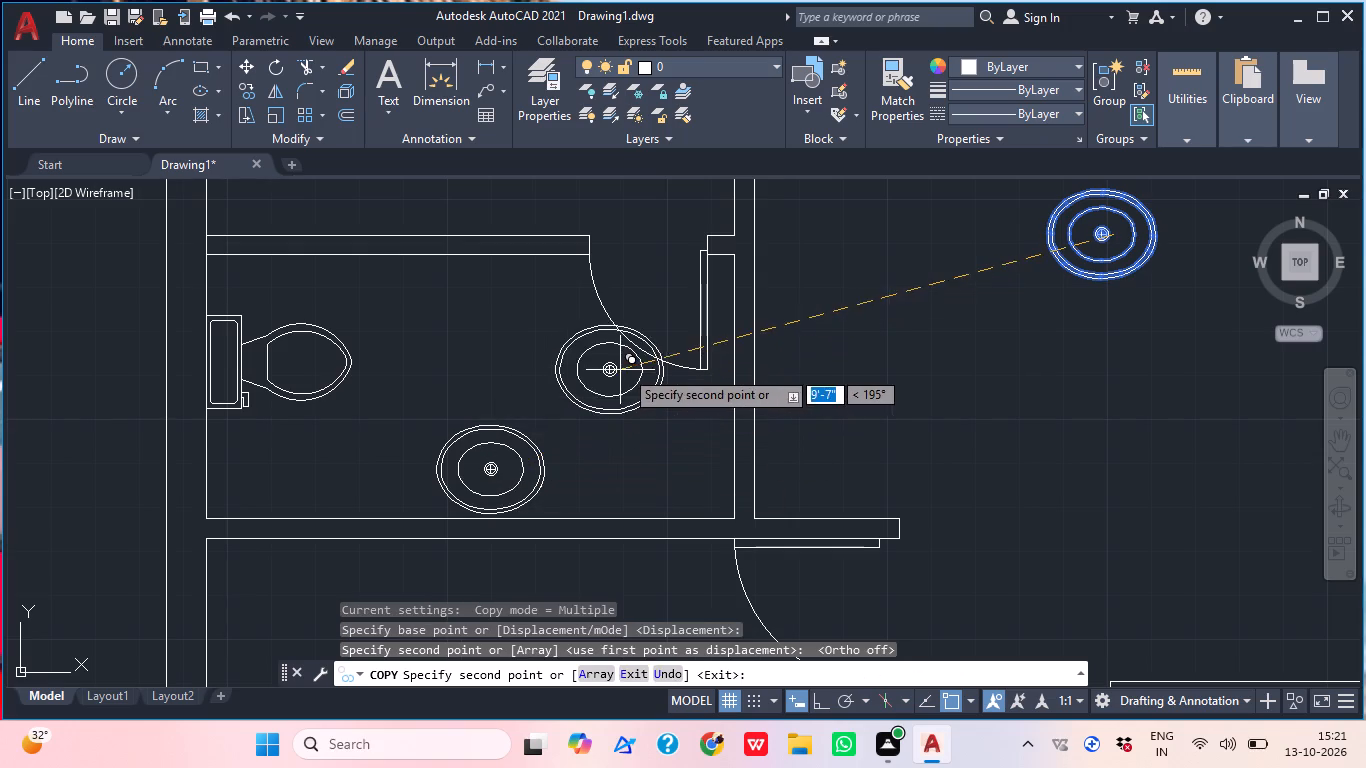
pyautogui.press('Escape')
# Draw a three-sided counter outline around the copied sink with Ortho on, about 2' deep and meeting the toilet room's bottom wall.
pyautogui.write('l')
pyautogui.press('space')
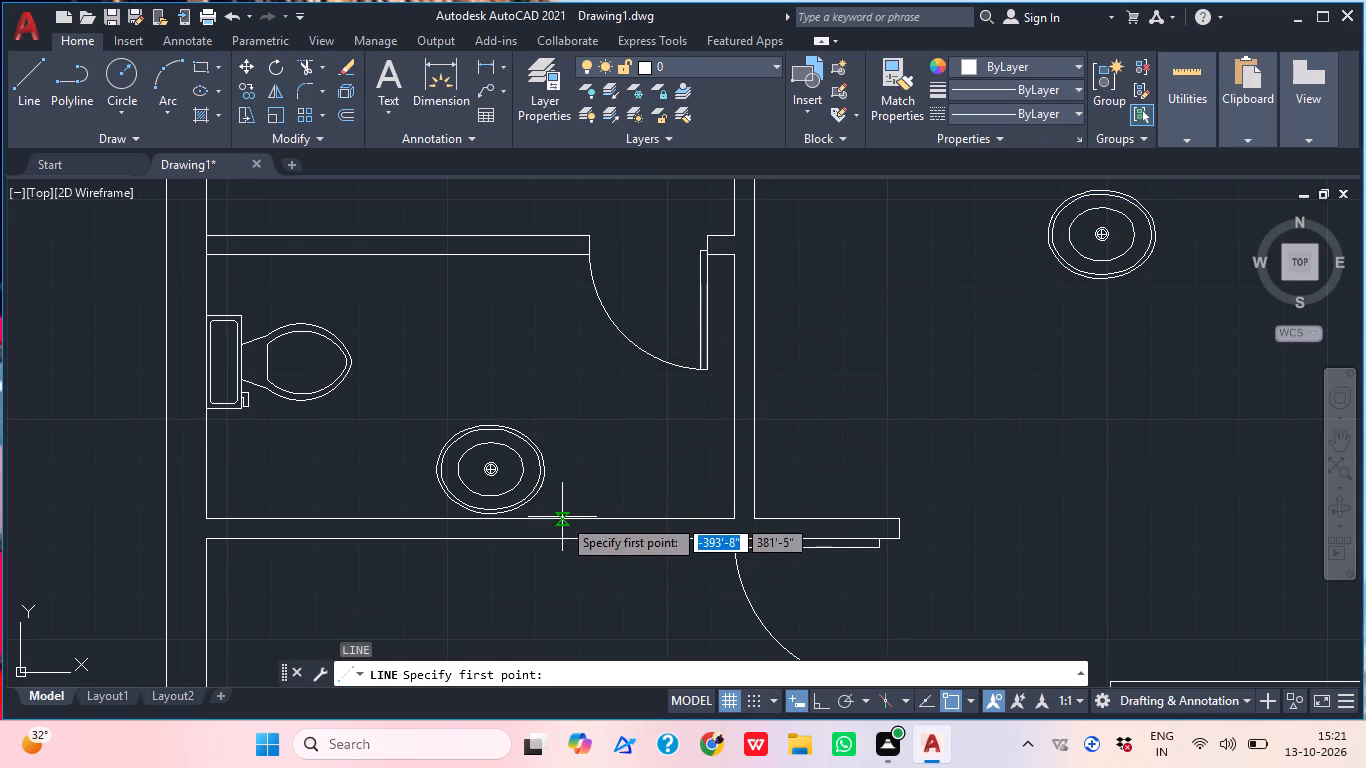
pyautogui.click(567, 515)
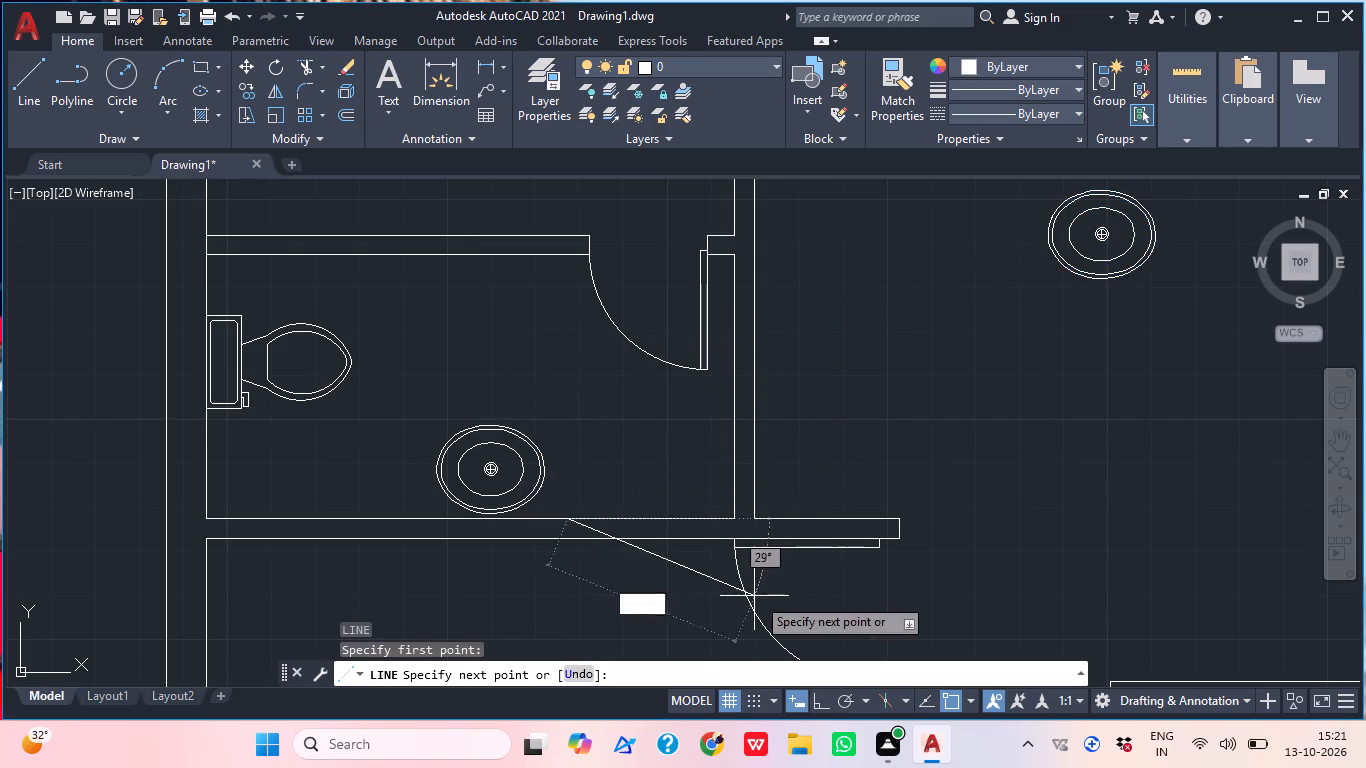
pyautogui.click(829, 690)
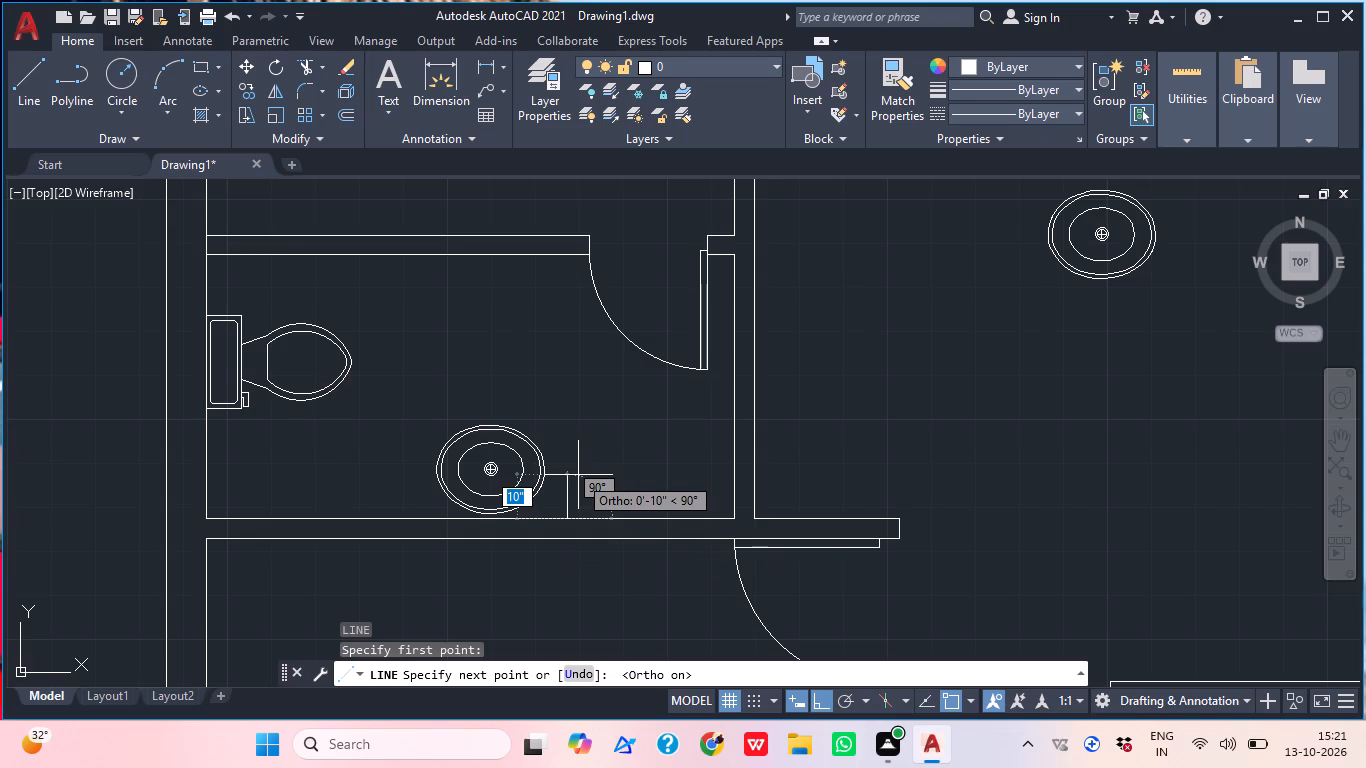
pyautogui.click(560, 414)
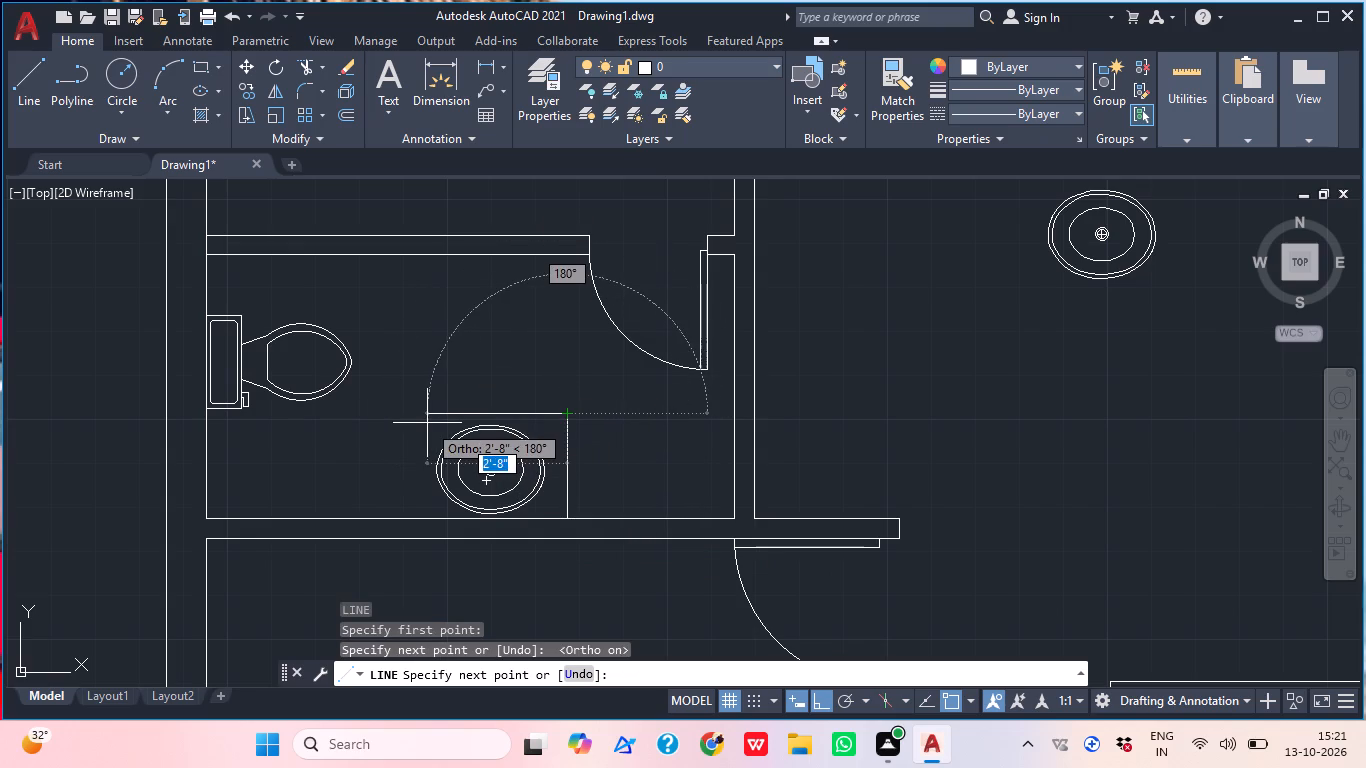
pyautogui.click(413, 422)
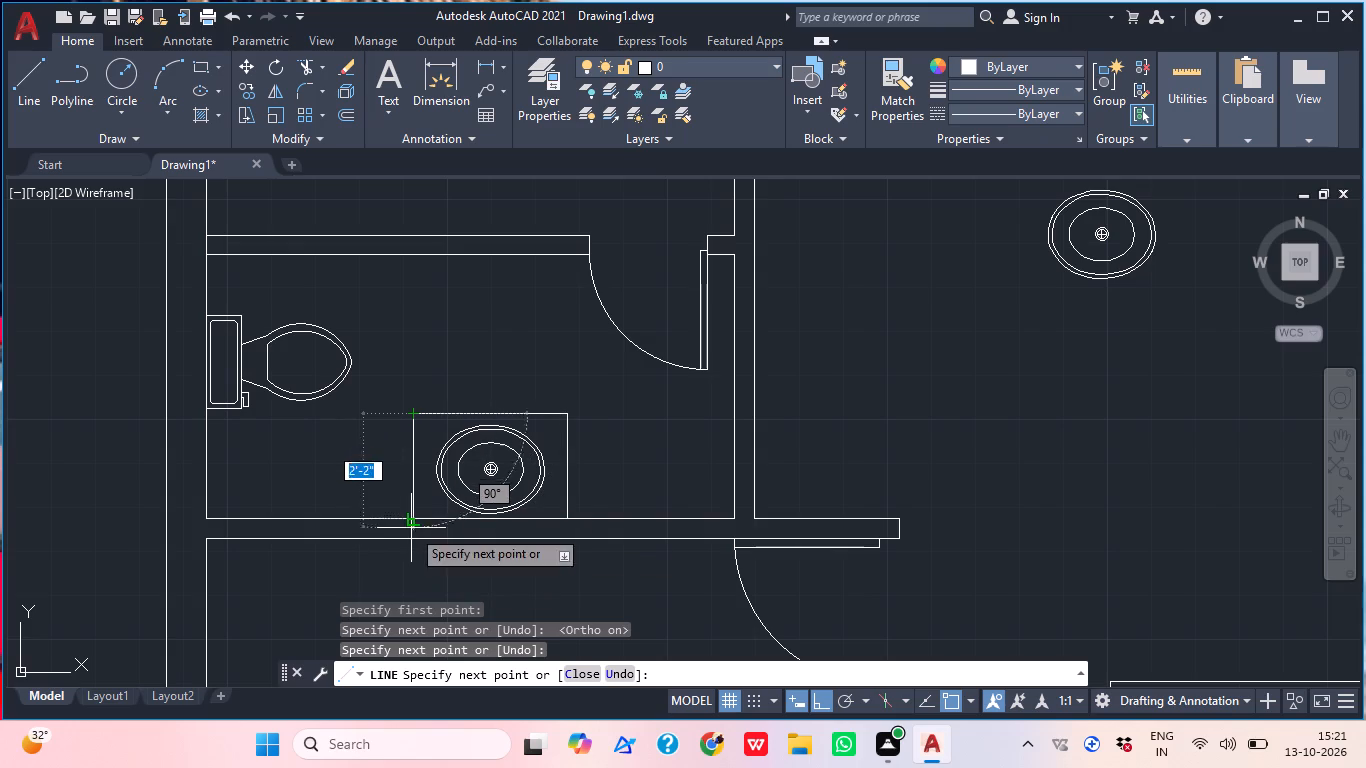
pyautogui.click(411, 528)
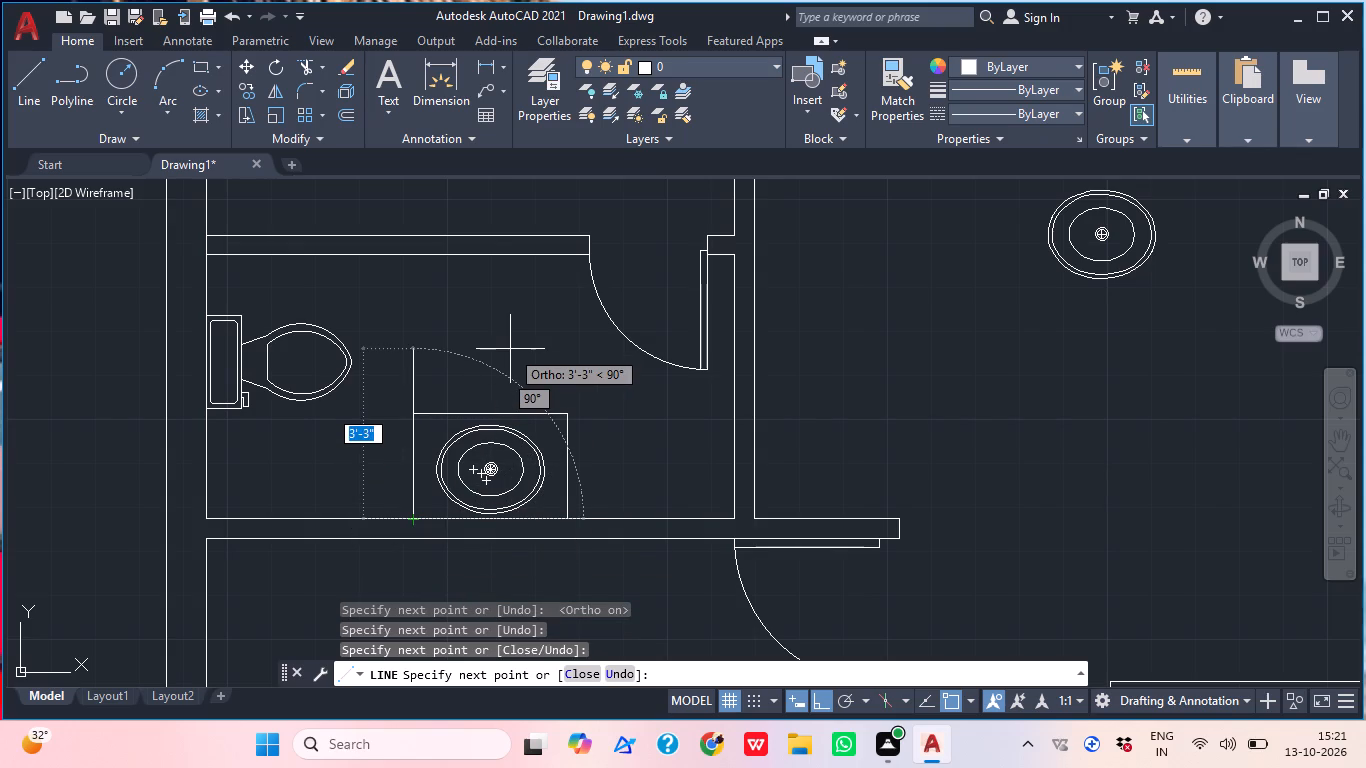
pyautogui.scroll(-2, 510, 349)
pyautogui.moveTo(498, 407); pyautogui.dragTo(489, 523, button='middle')
pyautogui.scroll(2, 489, 523)
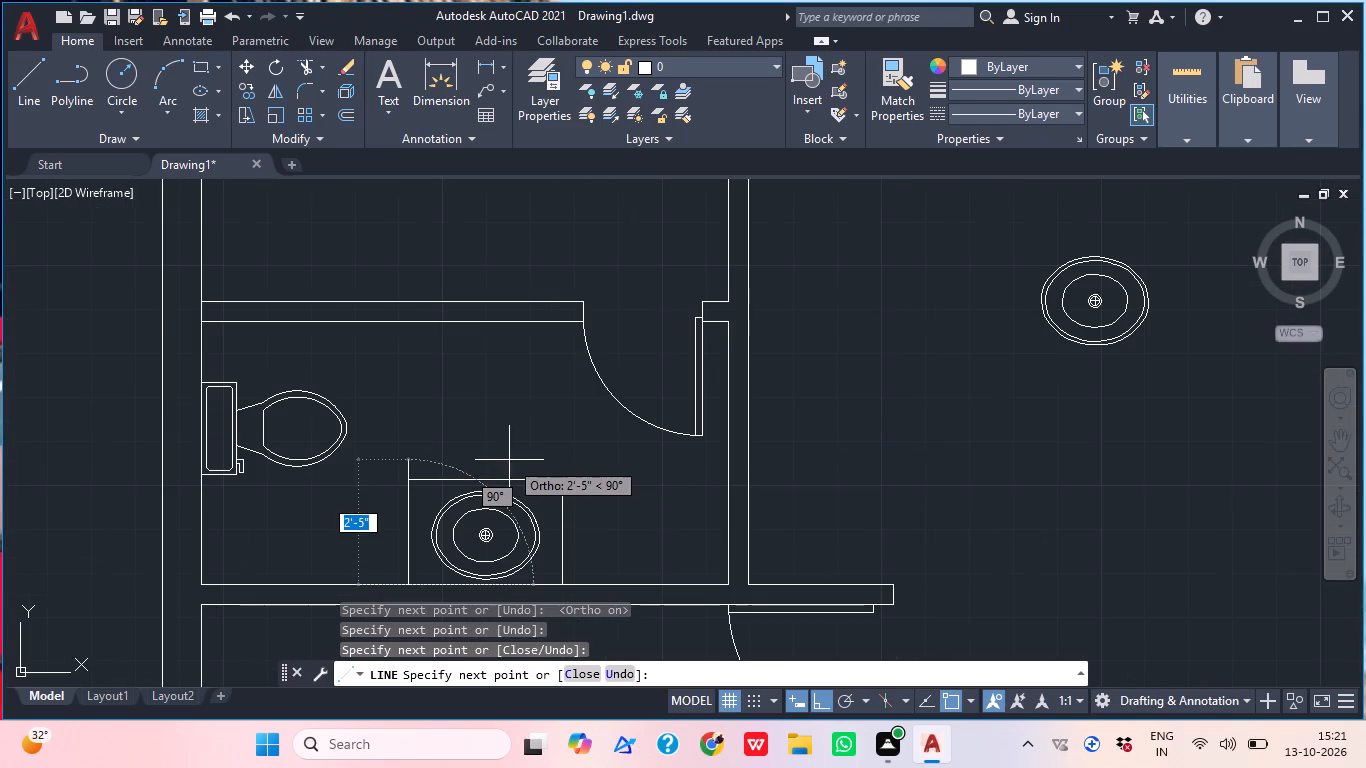
pyautogui.press('Escape')
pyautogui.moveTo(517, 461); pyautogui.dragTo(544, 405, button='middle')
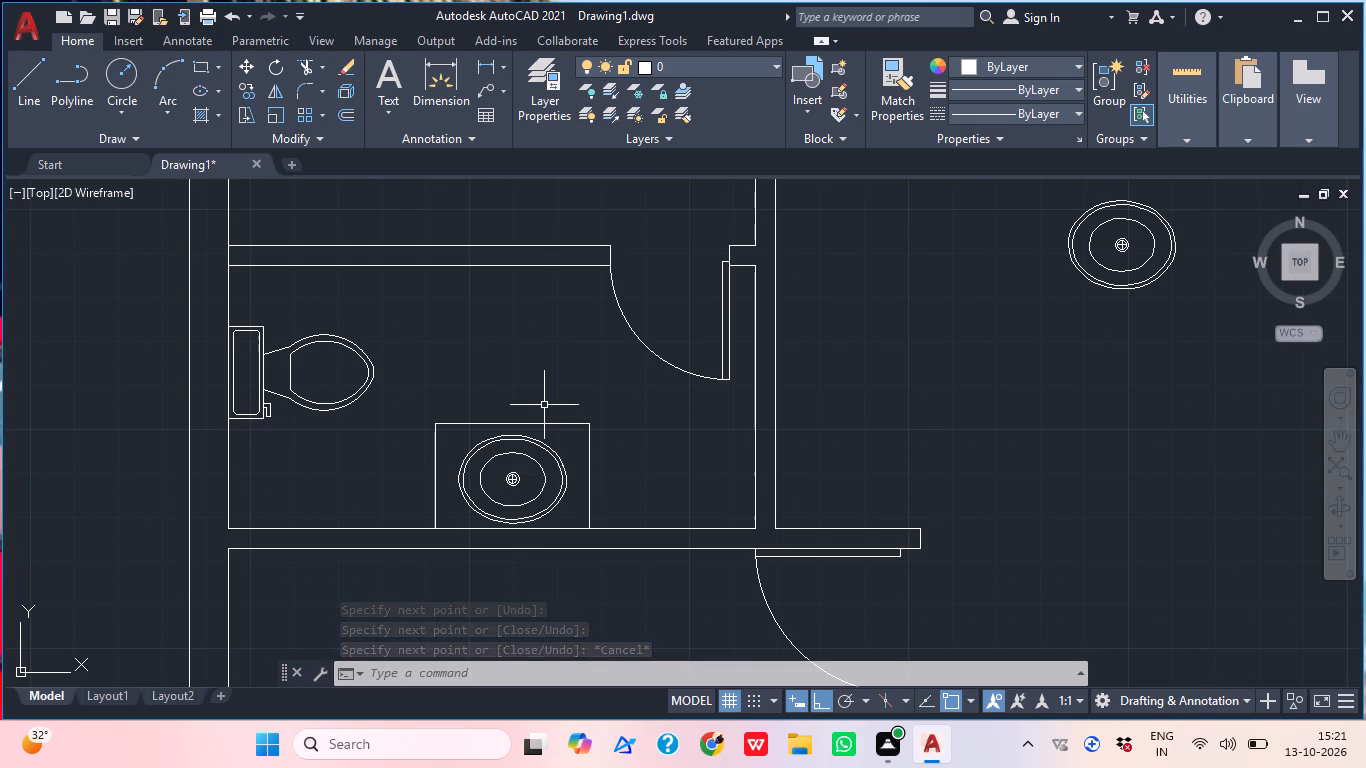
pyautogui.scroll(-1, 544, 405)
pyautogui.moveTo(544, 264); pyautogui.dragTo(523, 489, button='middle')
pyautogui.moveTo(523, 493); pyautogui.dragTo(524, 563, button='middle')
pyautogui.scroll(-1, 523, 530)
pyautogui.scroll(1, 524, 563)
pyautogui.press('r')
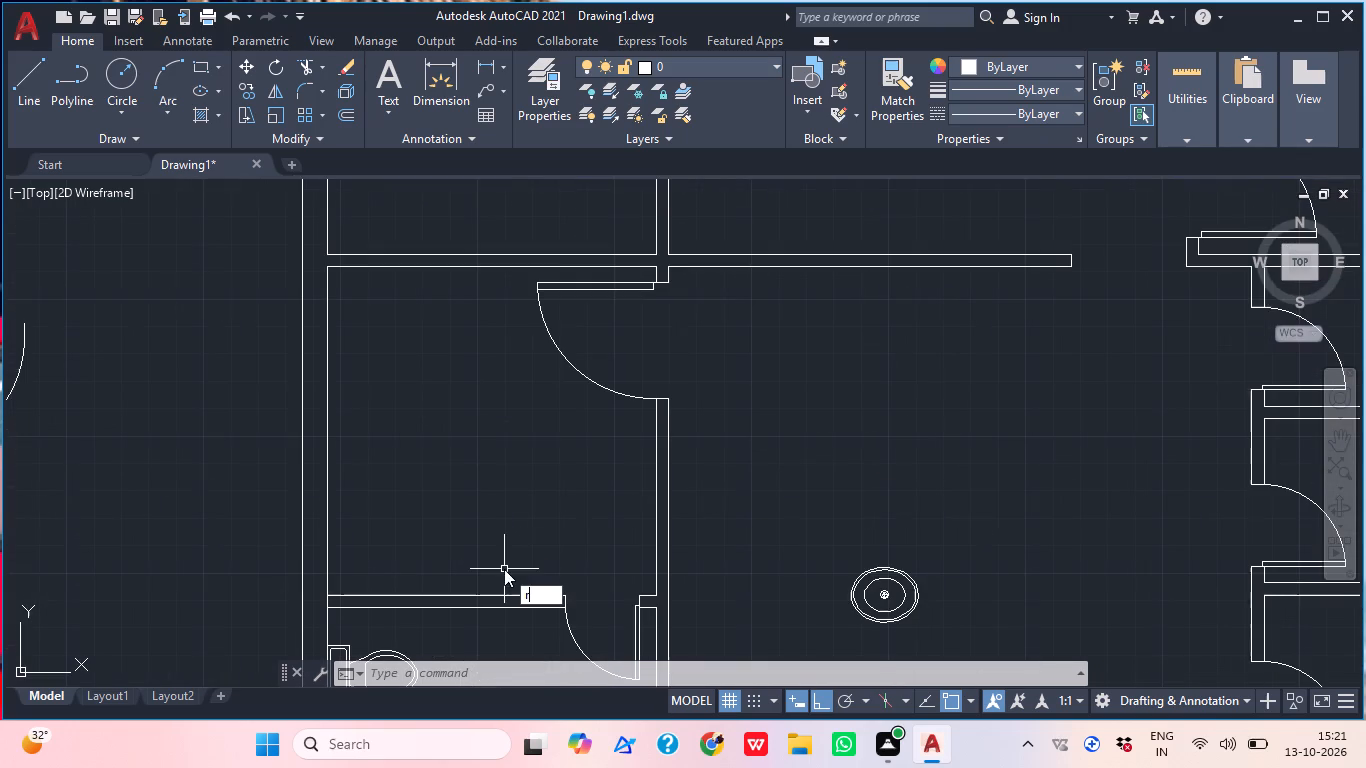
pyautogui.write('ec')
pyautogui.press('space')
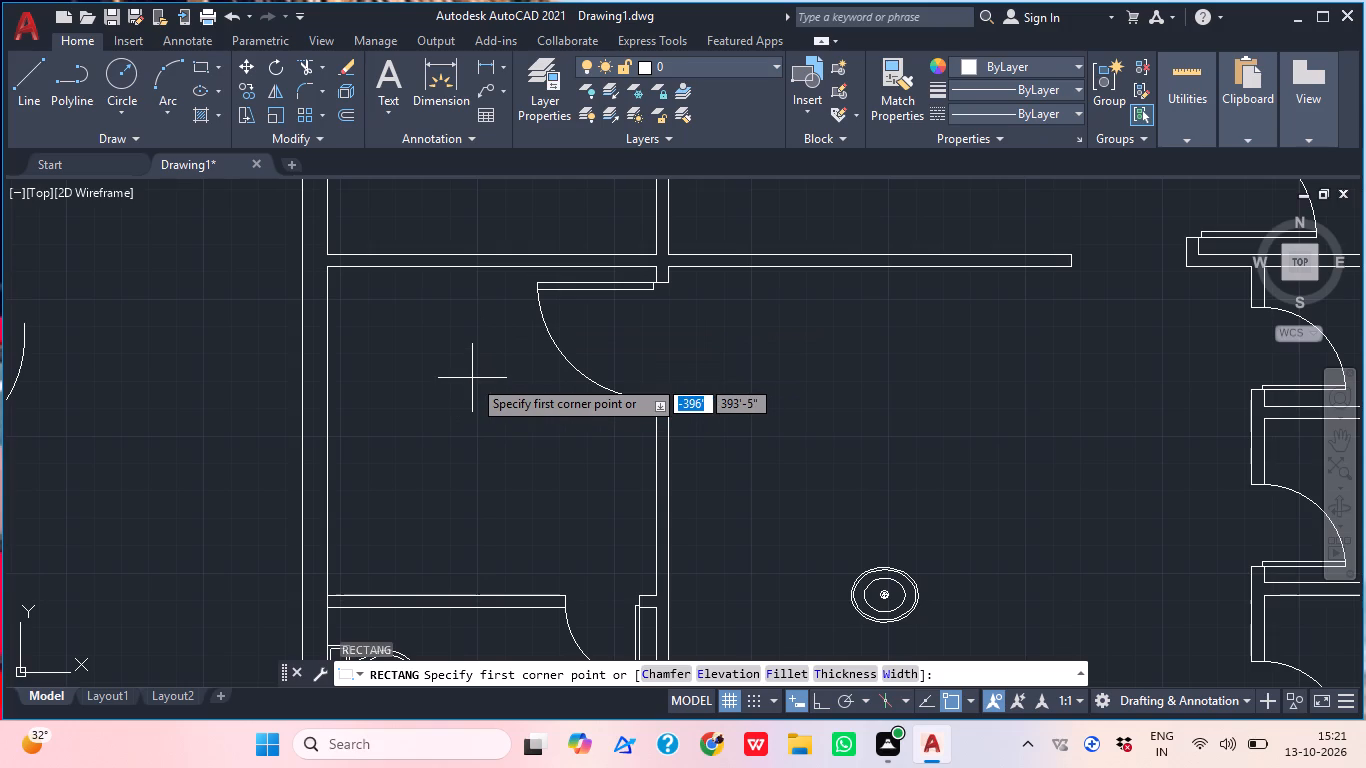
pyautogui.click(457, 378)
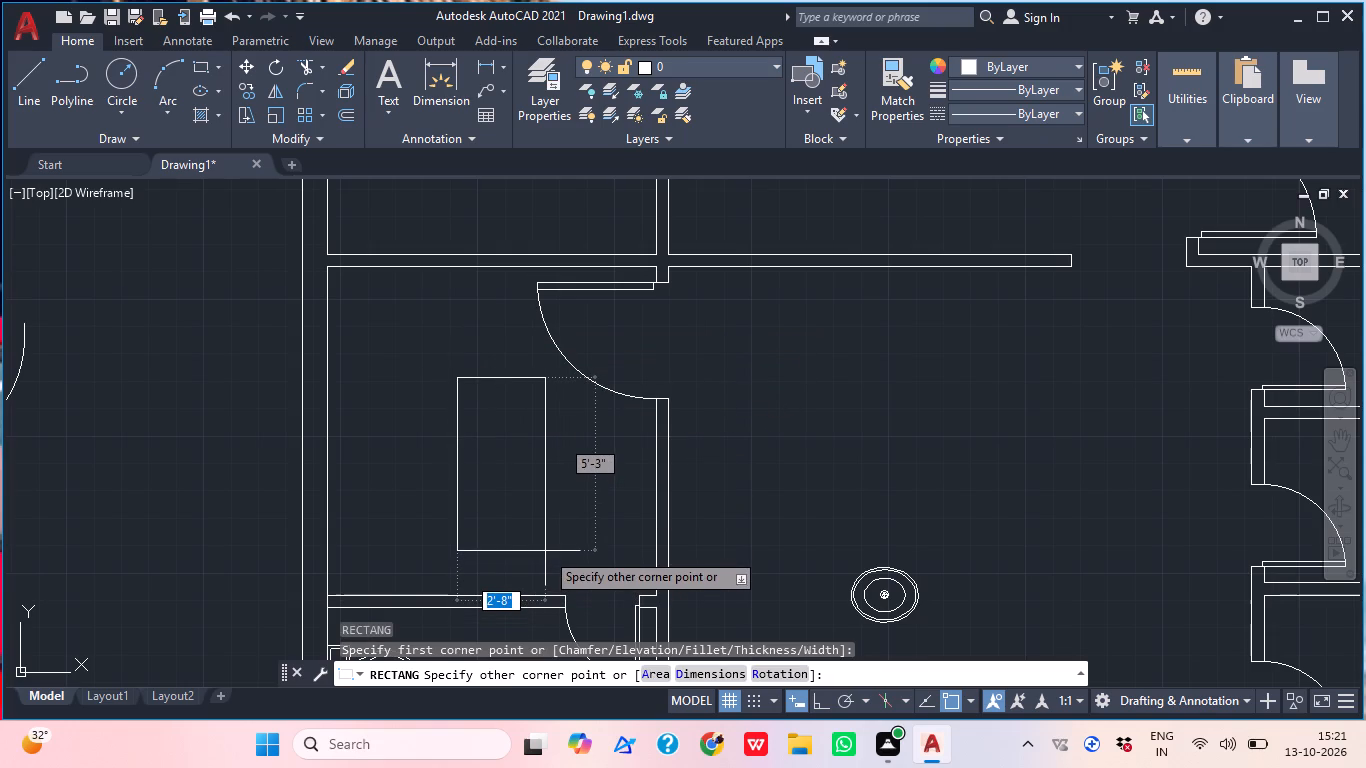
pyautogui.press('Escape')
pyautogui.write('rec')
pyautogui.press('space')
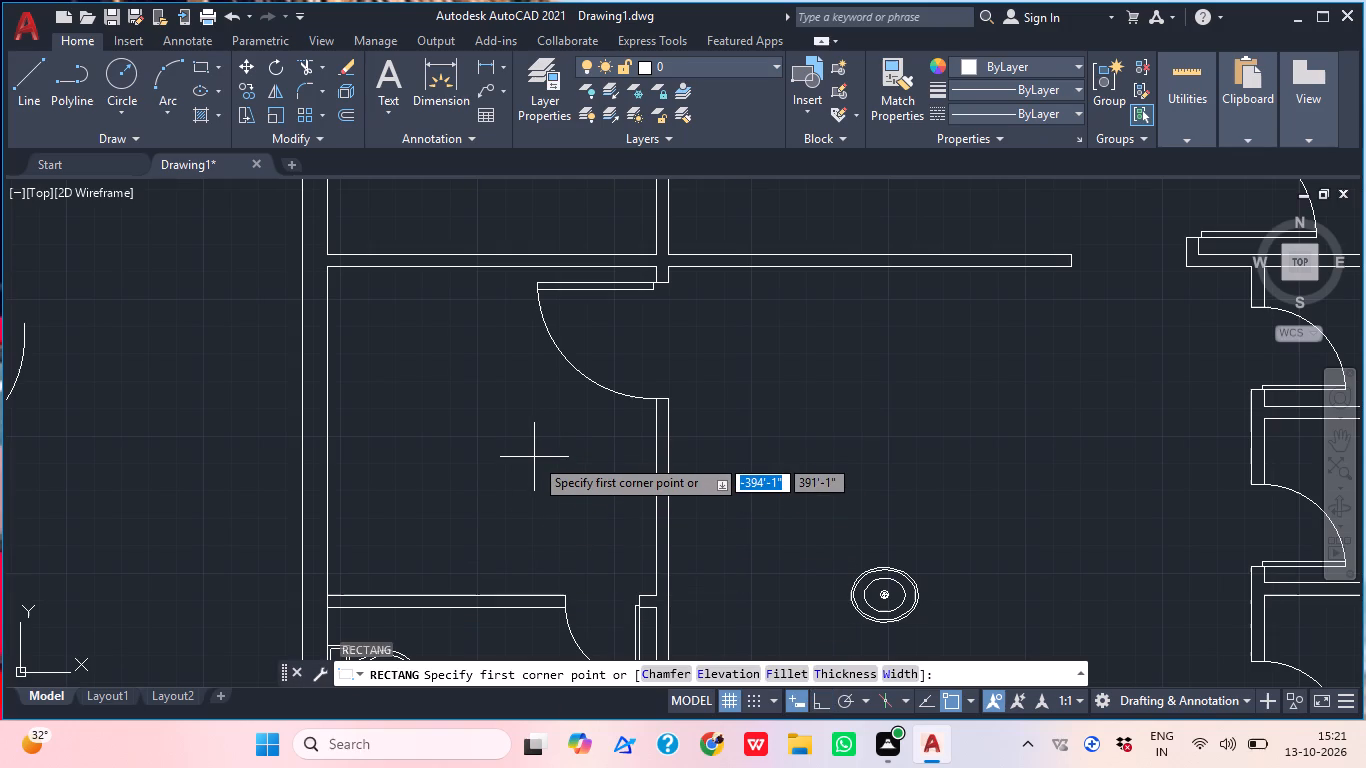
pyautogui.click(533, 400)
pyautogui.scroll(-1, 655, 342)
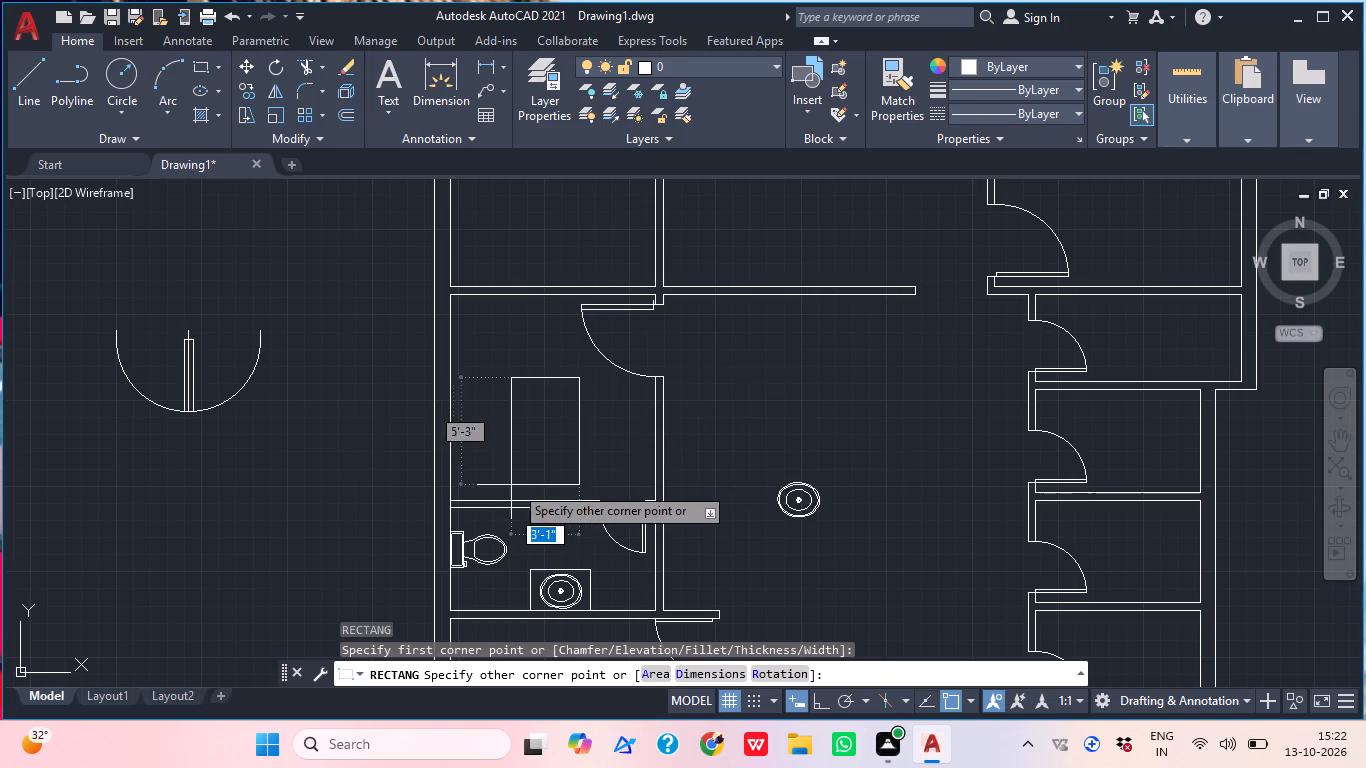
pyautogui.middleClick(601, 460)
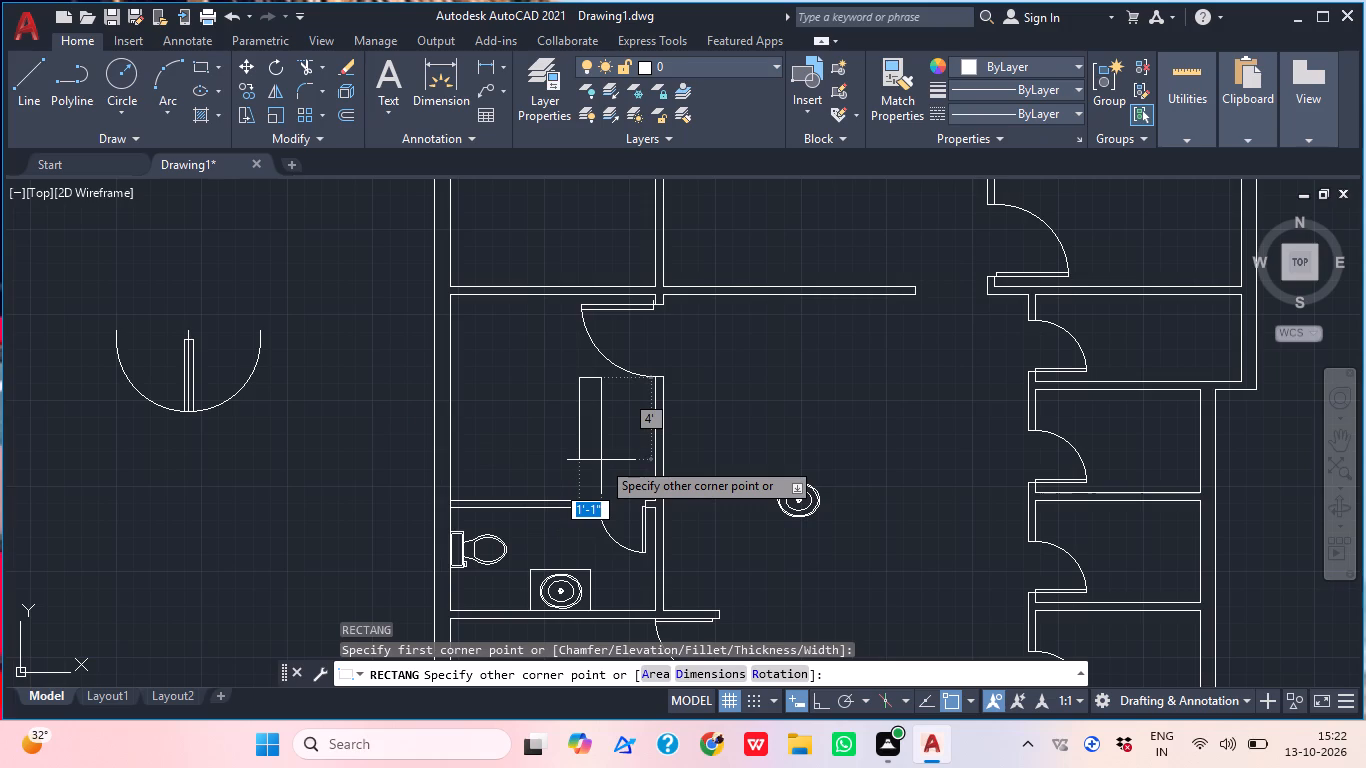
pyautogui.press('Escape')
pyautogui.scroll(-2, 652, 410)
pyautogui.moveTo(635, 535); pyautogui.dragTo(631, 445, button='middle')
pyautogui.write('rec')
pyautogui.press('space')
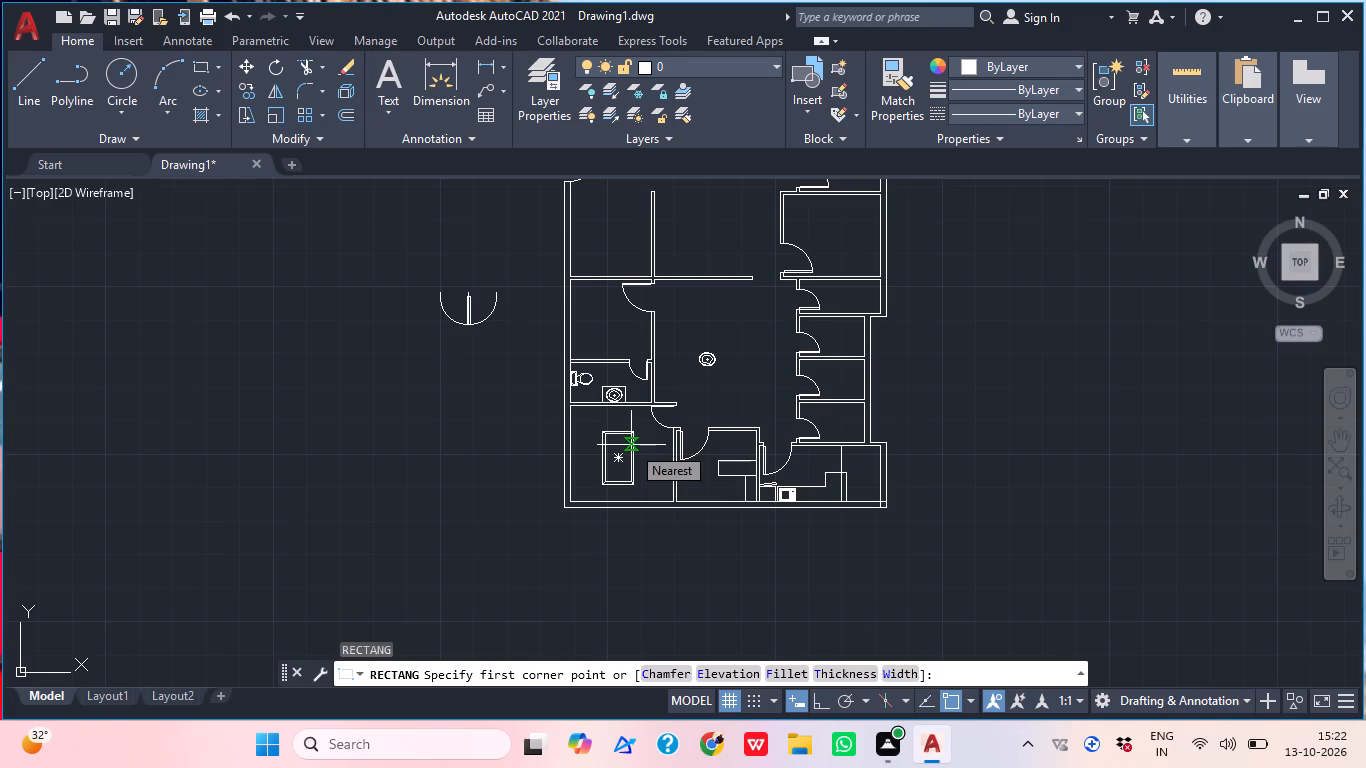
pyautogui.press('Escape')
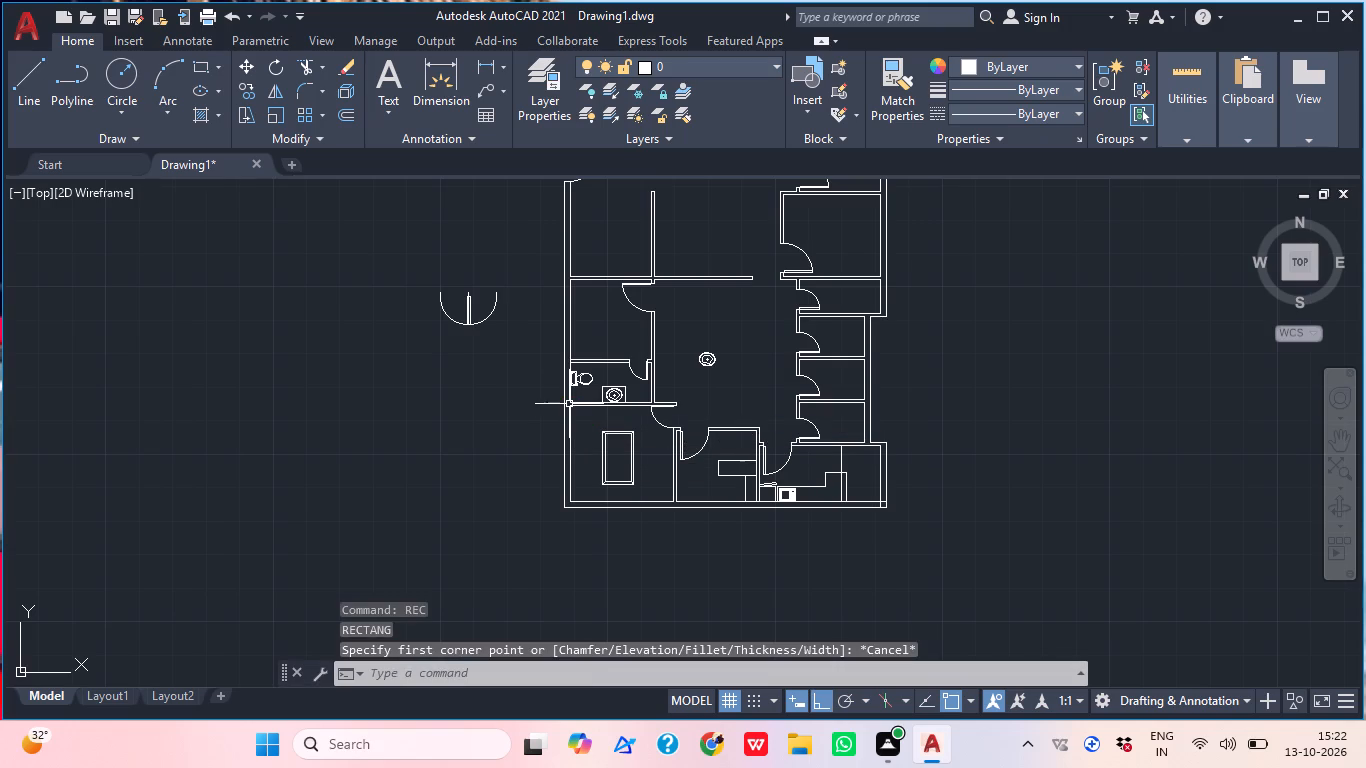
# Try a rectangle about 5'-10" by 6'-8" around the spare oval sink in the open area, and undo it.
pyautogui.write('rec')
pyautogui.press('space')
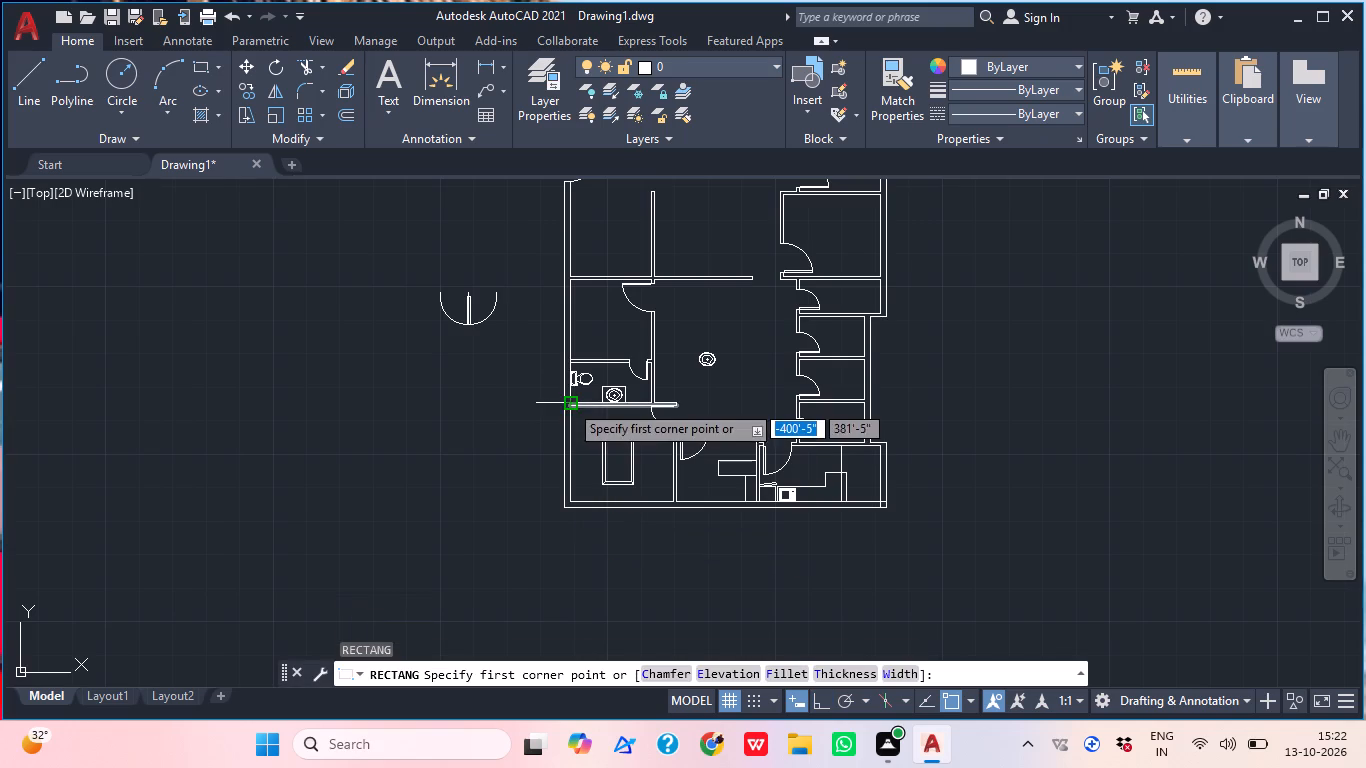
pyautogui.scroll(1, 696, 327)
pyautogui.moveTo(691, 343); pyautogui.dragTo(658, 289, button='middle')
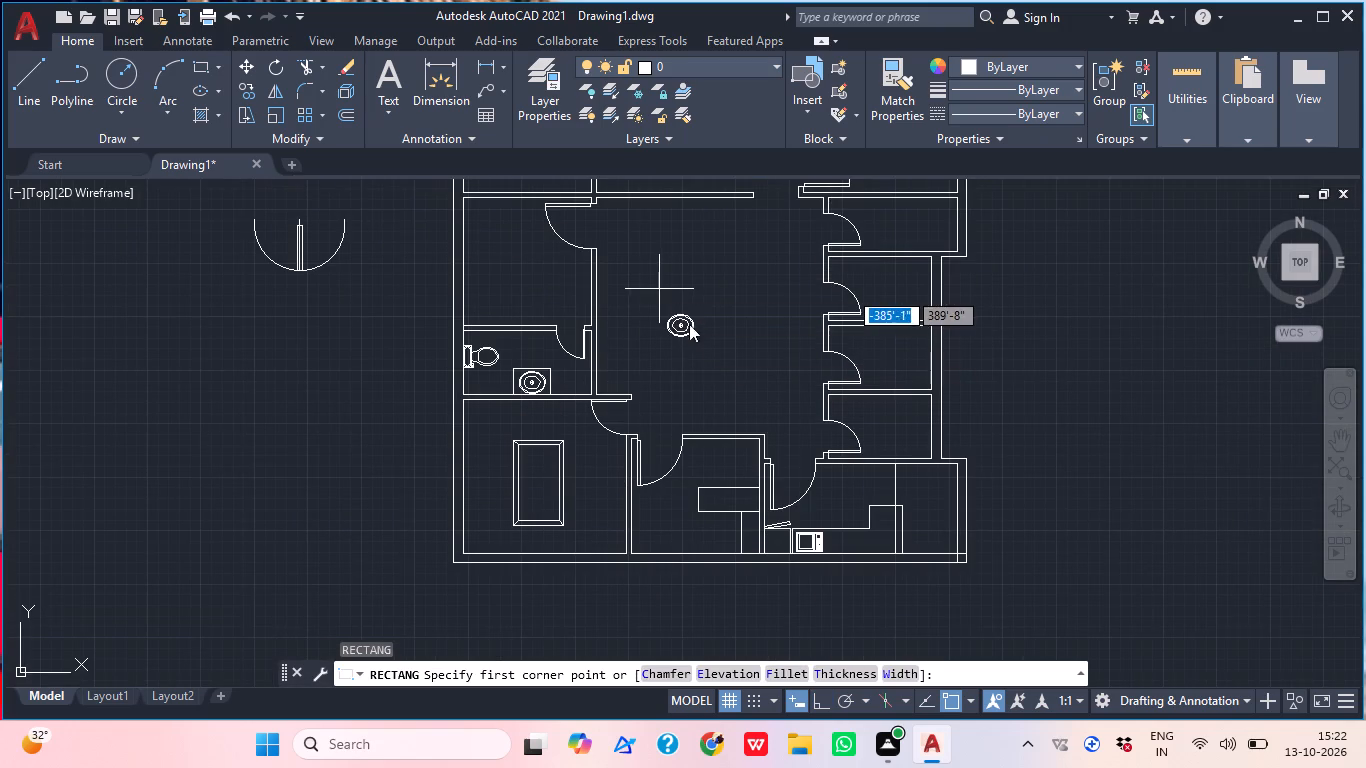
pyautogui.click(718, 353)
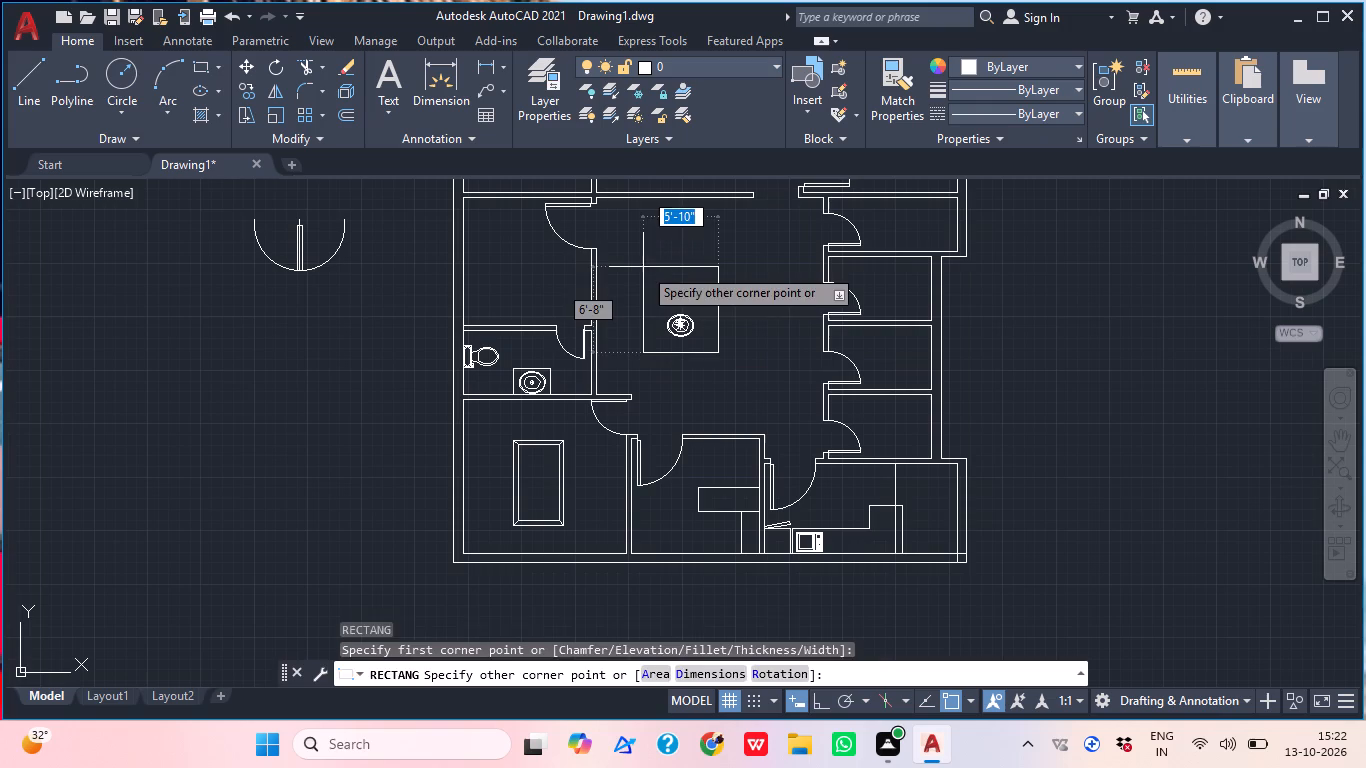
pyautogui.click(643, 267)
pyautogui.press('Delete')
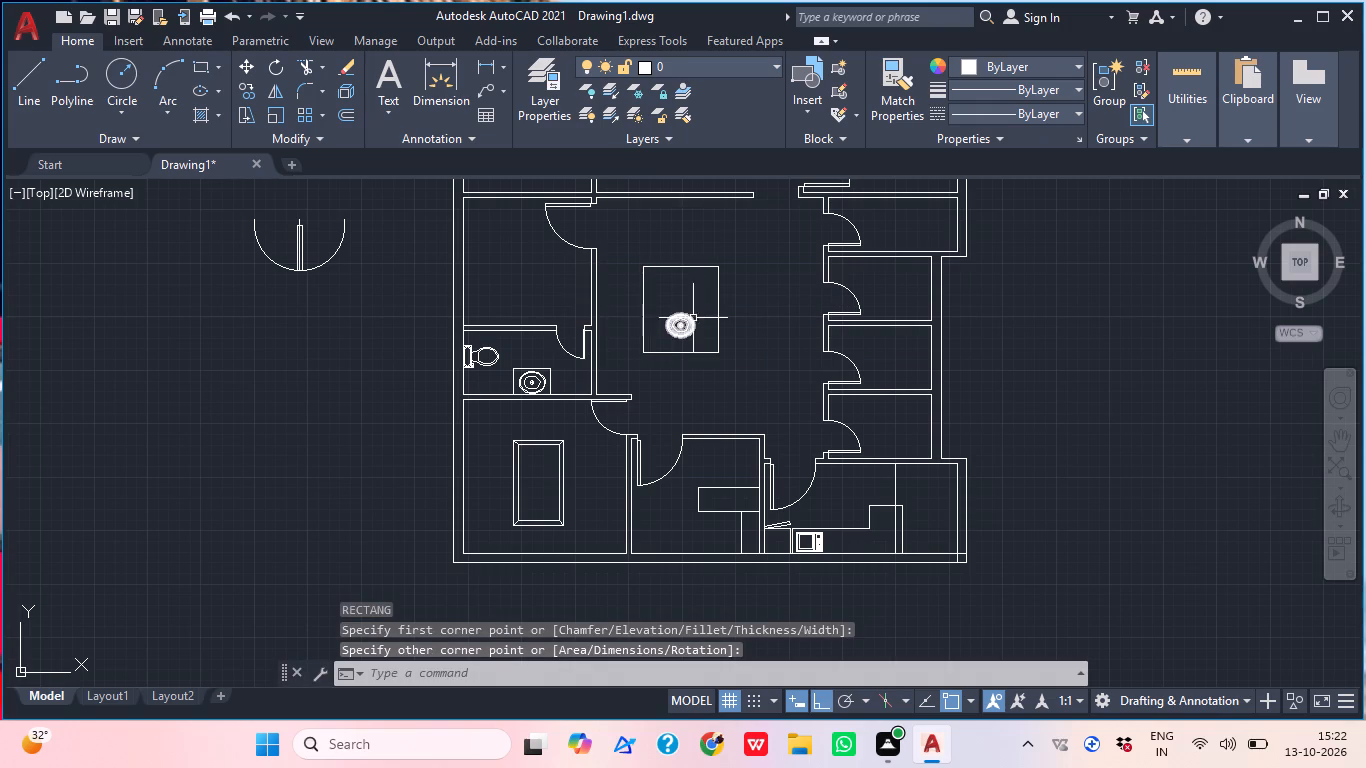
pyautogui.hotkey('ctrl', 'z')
# Erase the spare oval sink from the open central area.
pyautogui.click(741, 373)
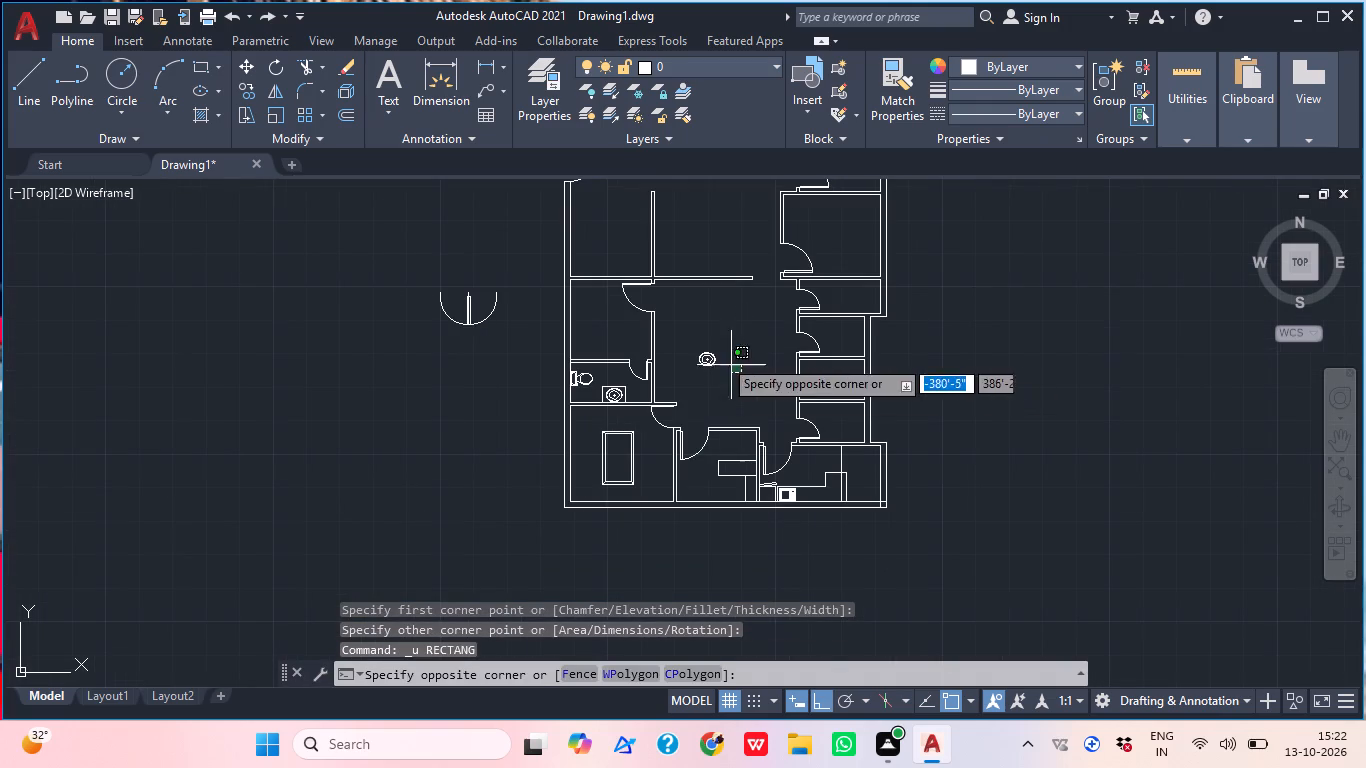
pyautogui.click(678, 354)
pyautogui.press('Delete')
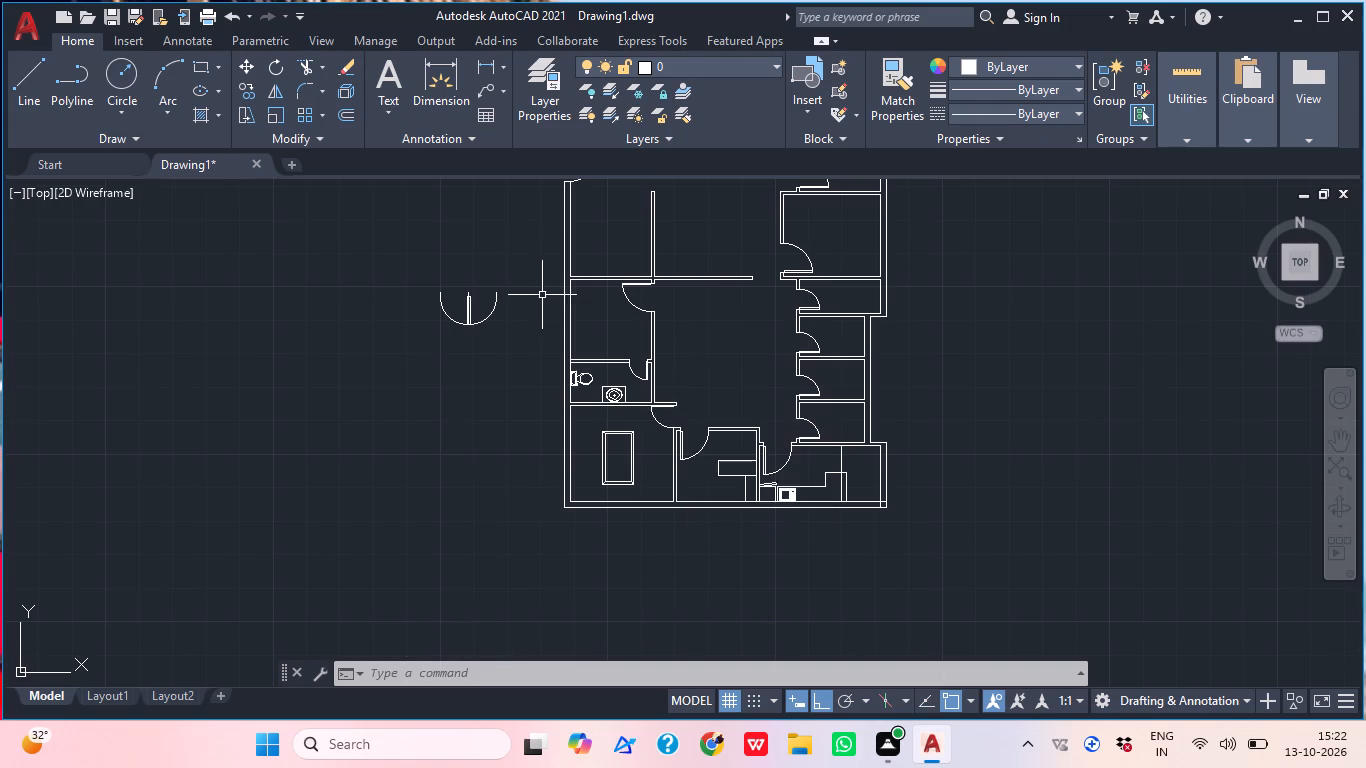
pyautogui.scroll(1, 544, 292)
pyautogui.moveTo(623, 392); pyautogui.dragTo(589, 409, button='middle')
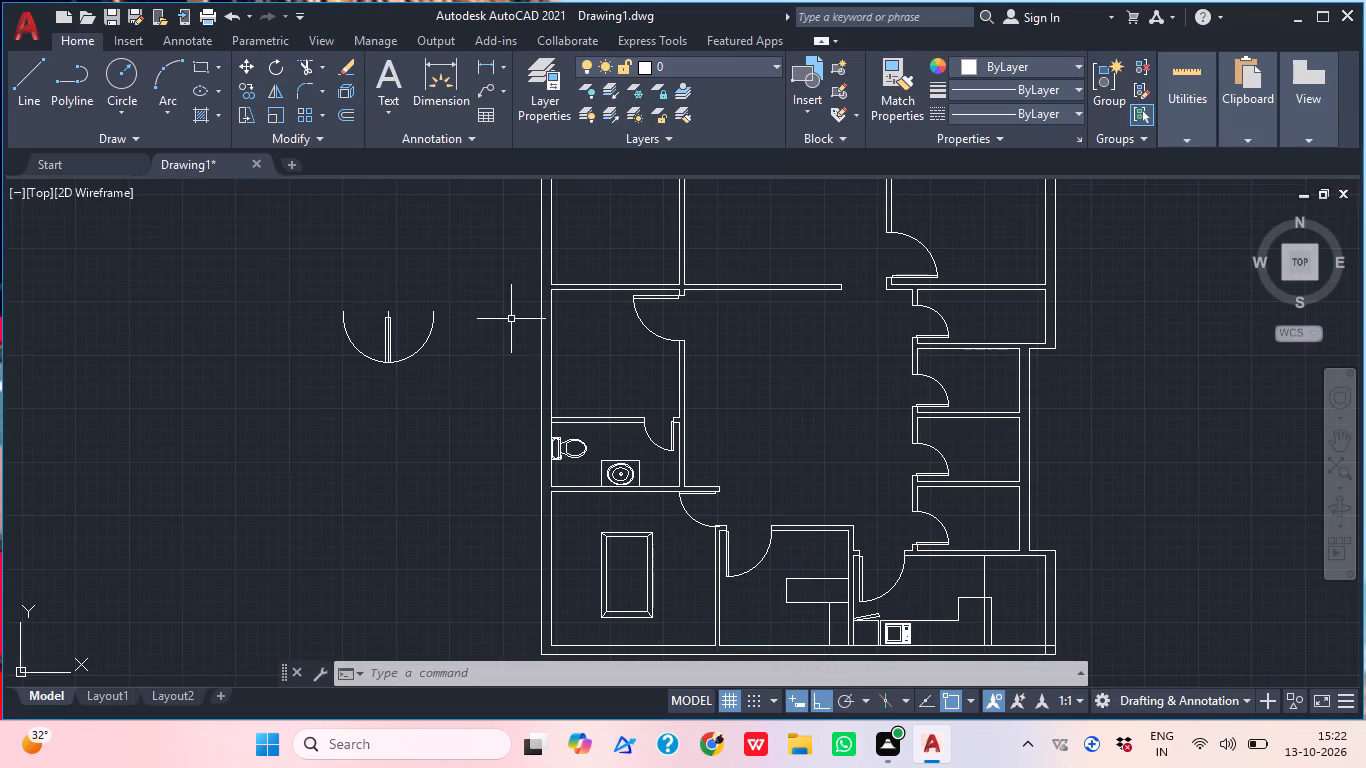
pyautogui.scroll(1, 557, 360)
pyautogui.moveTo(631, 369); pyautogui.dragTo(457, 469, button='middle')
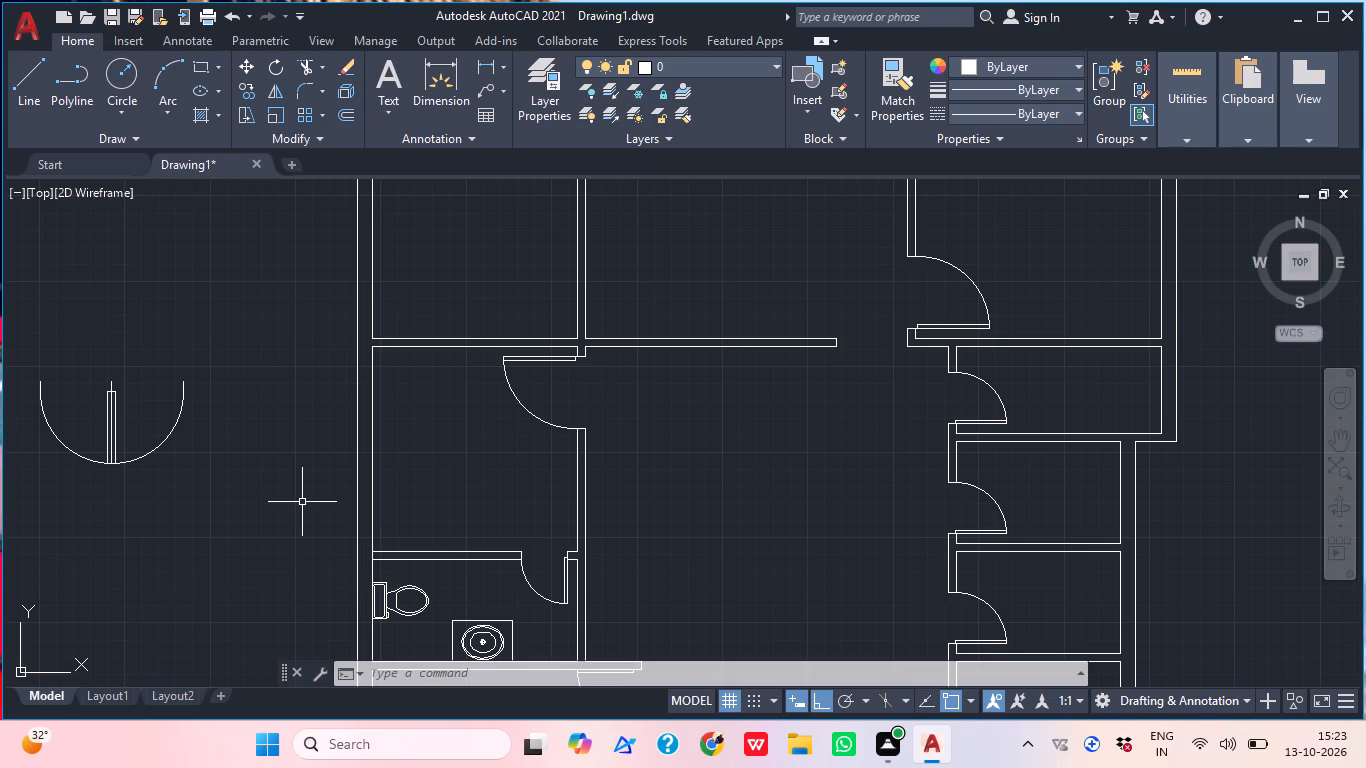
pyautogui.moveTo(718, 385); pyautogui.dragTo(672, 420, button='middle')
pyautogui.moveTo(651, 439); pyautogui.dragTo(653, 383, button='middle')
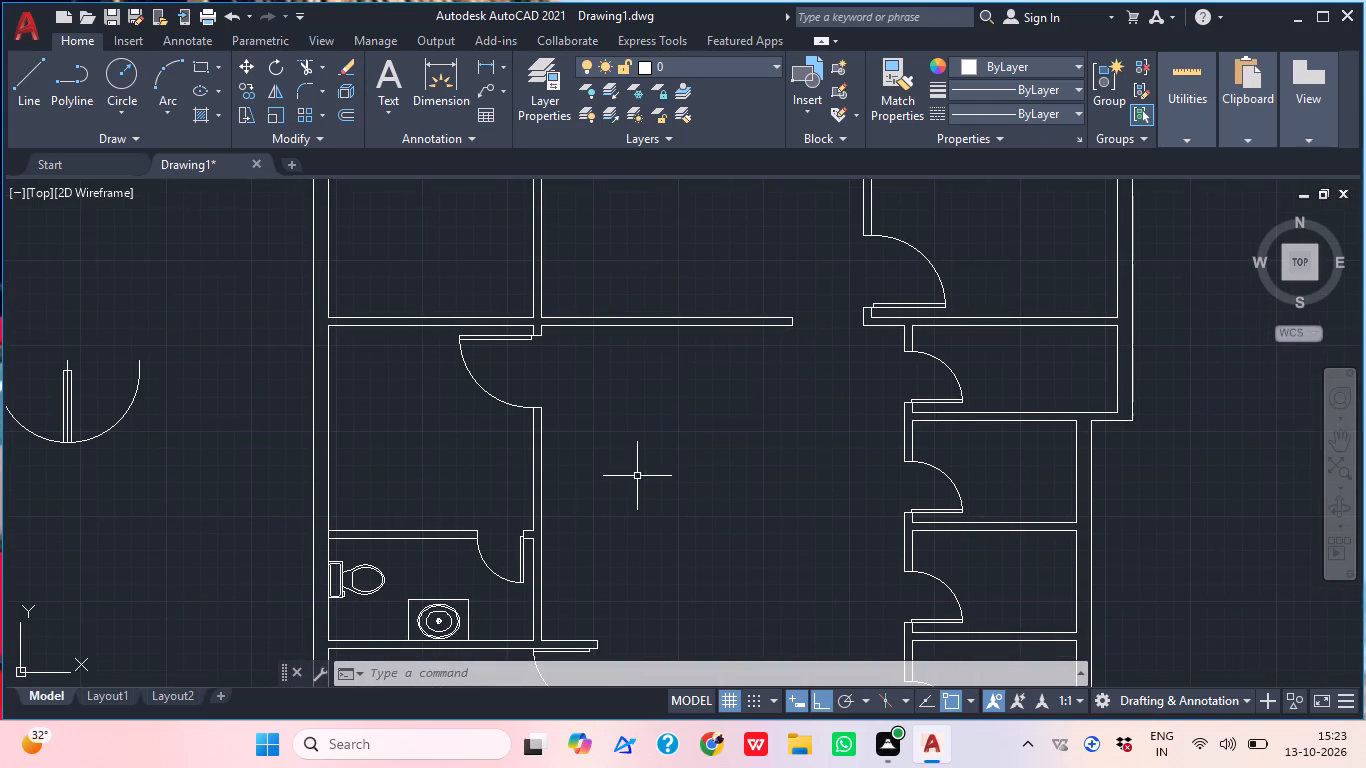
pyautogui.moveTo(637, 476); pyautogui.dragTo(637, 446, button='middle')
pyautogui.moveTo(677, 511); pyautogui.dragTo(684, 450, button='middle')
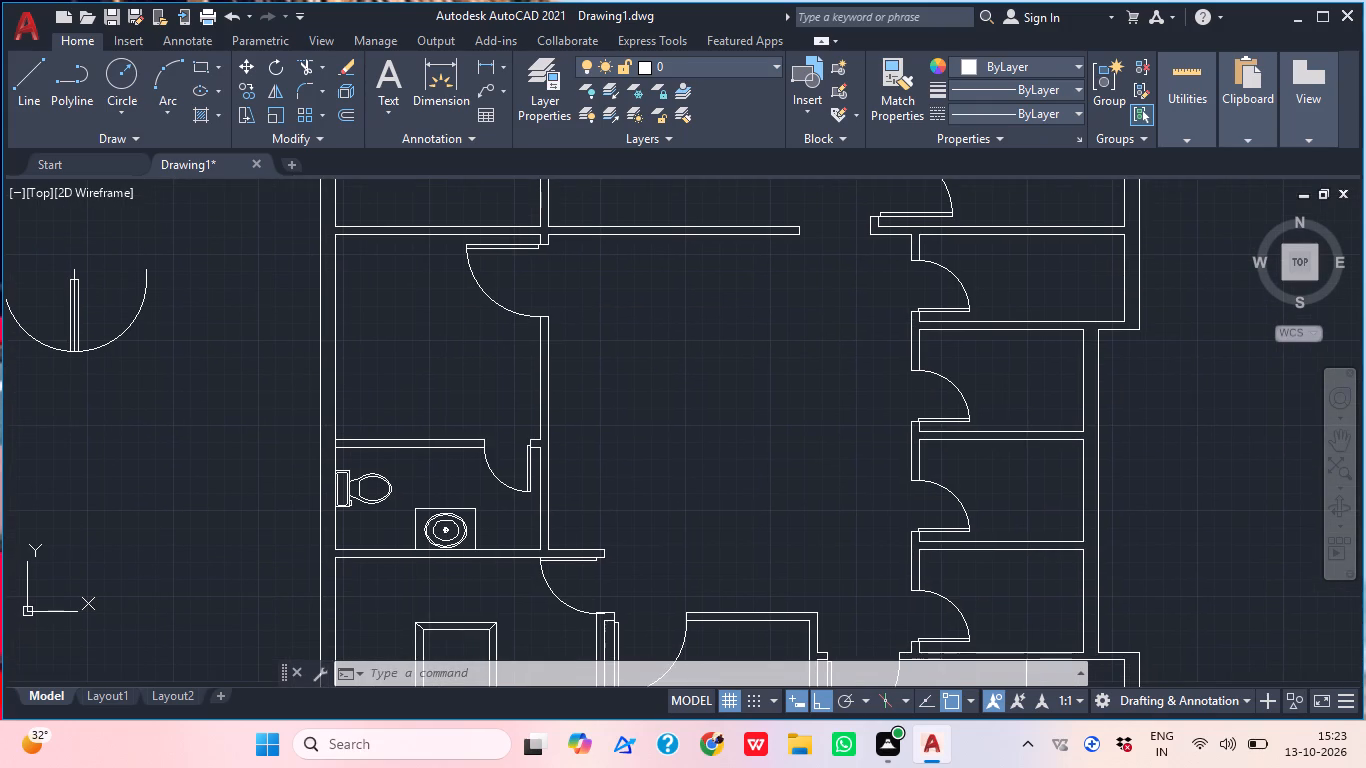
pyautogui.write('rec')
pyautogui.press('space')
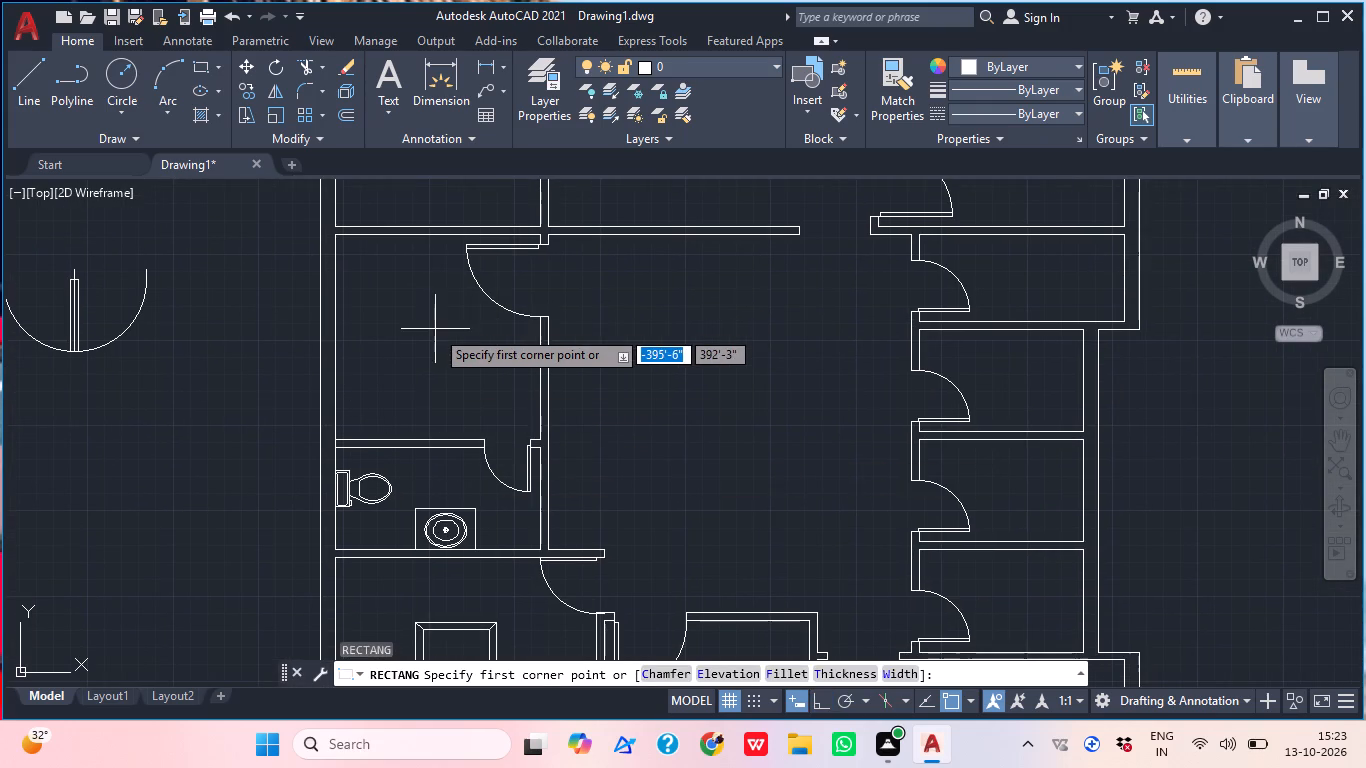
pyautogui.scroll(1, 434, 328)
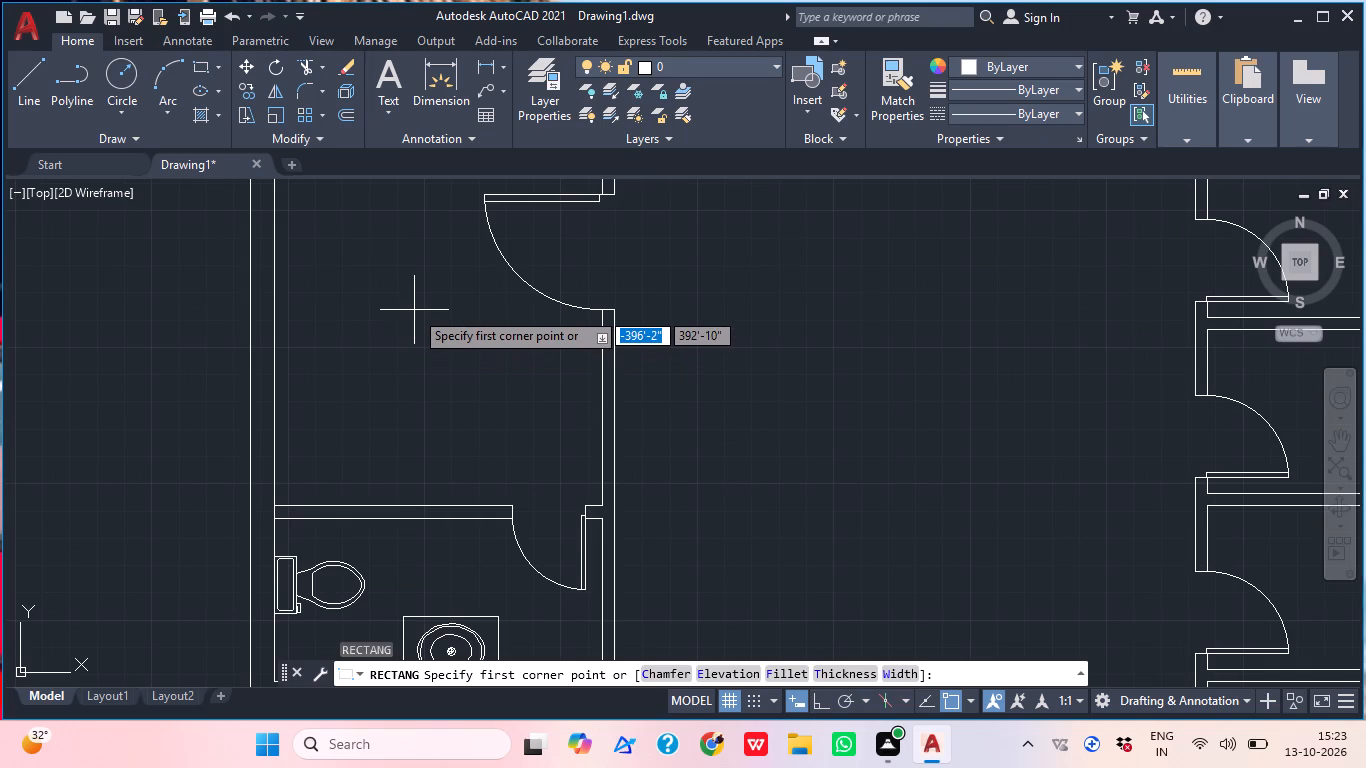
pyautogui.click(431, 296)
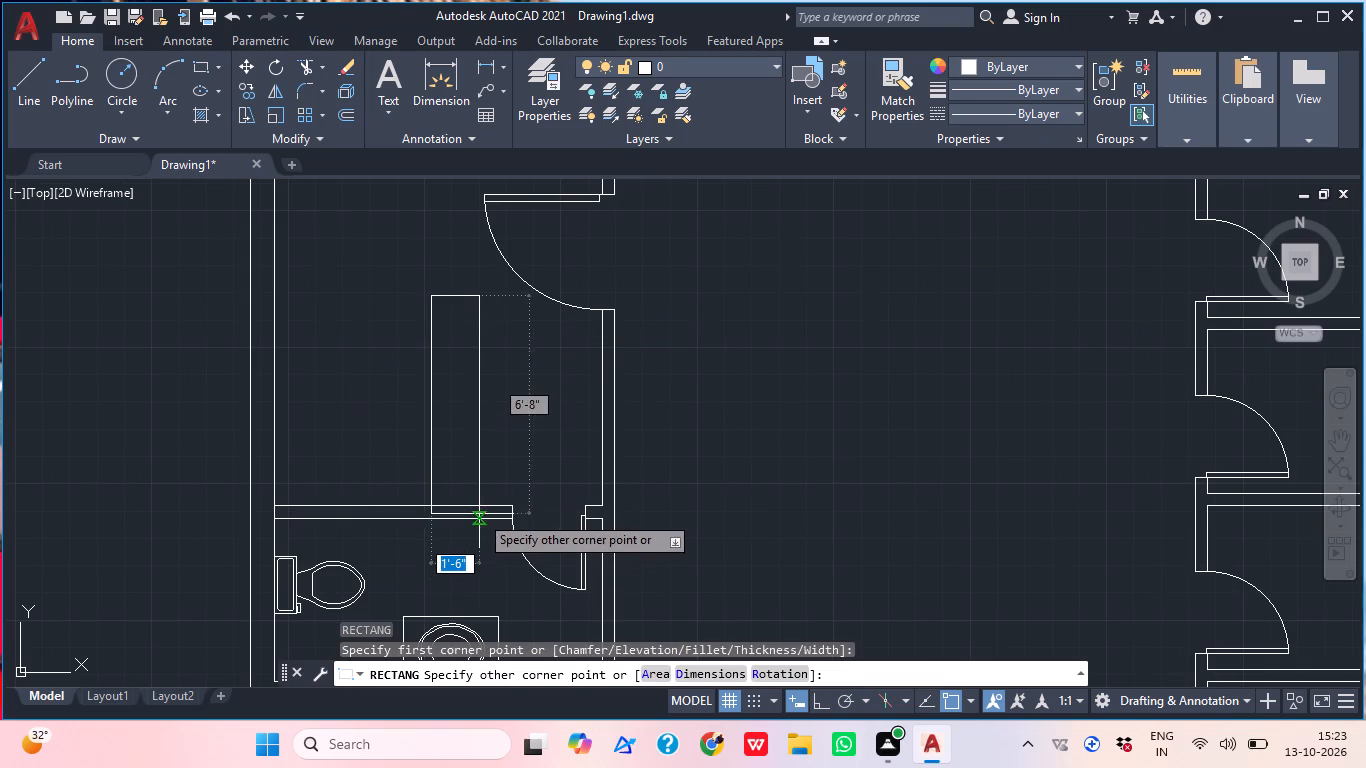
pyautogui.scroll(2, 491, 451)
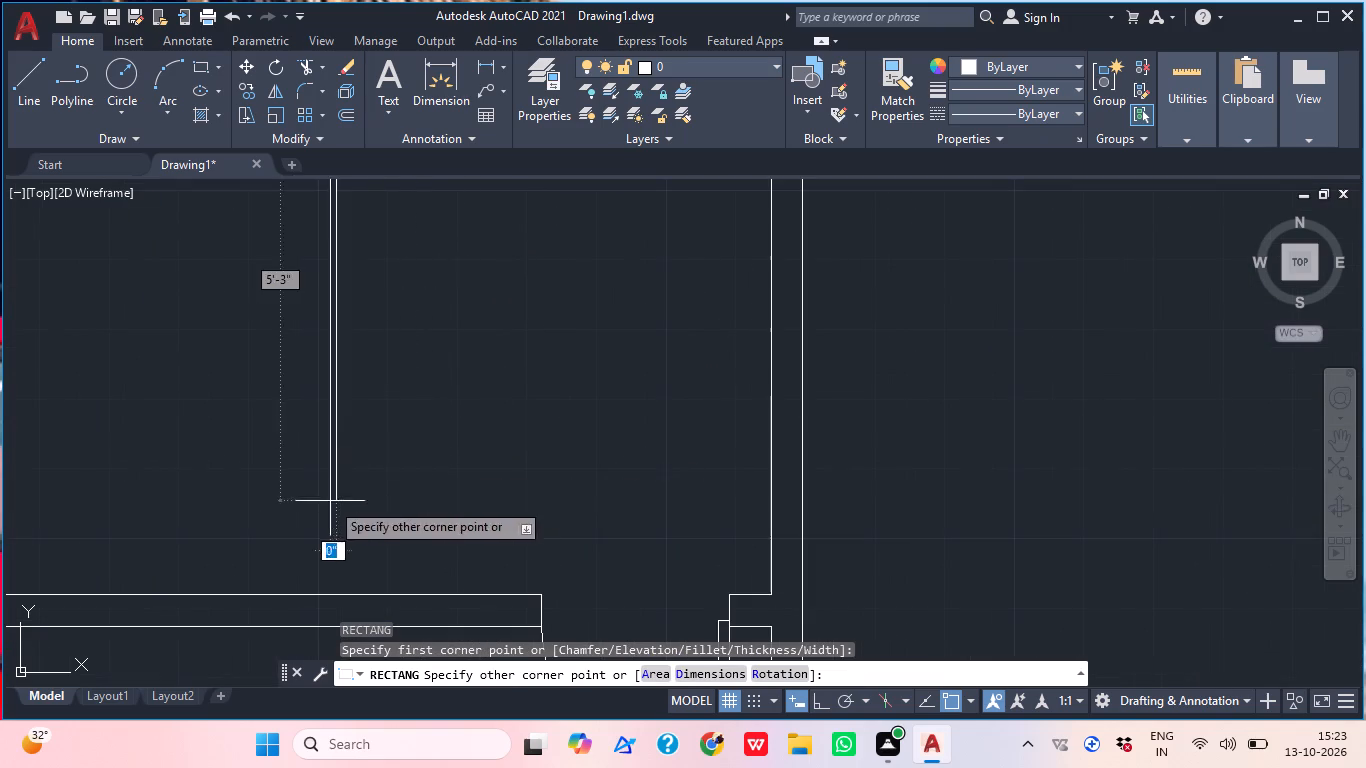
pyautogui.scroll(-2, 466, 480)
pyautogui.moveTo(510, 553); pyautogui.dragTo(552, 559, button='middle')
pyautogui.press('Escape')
# Draw a table rectangle about 2'-4" by 5'-7" in the room above the toilet, standing on the partition between them.
pyautogui.press('r')
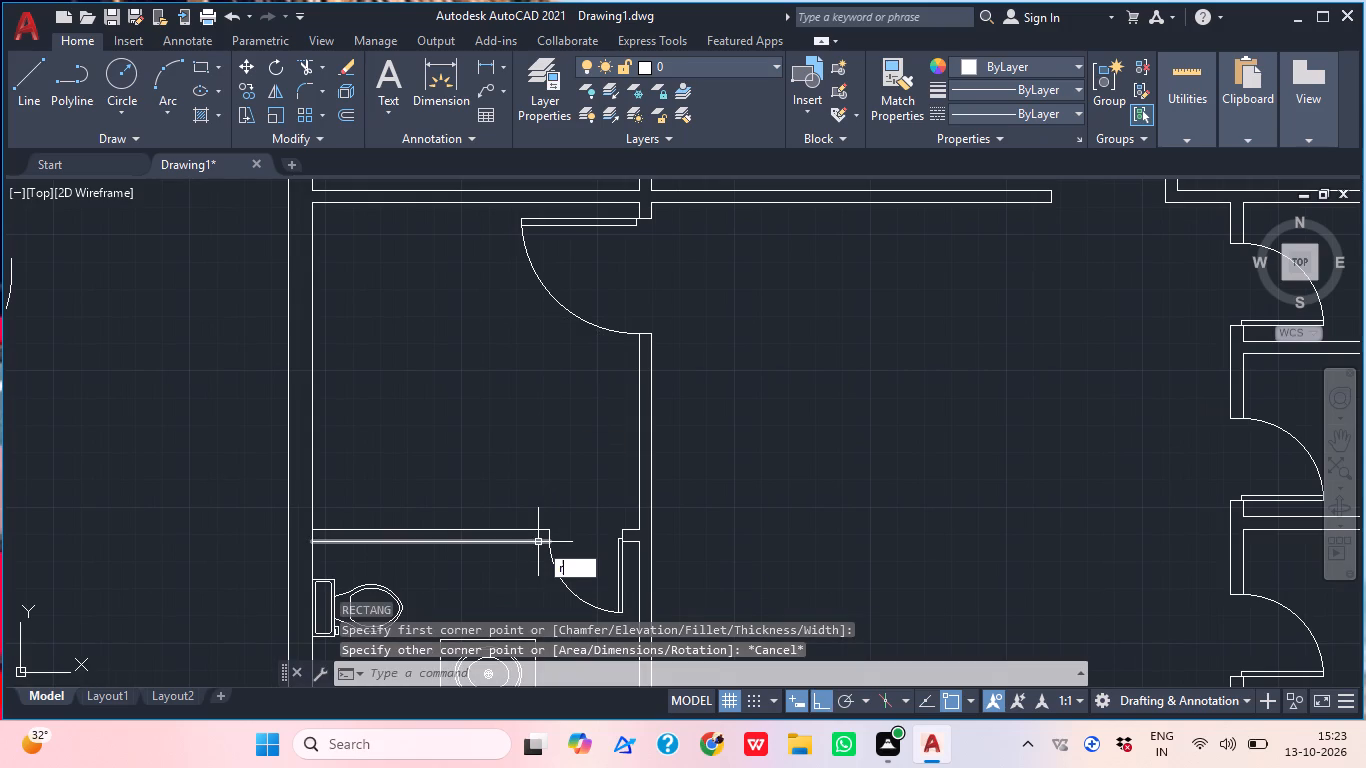
pyautogui.press('e')
pyautogui.press('c')
pyautogui.press('space')
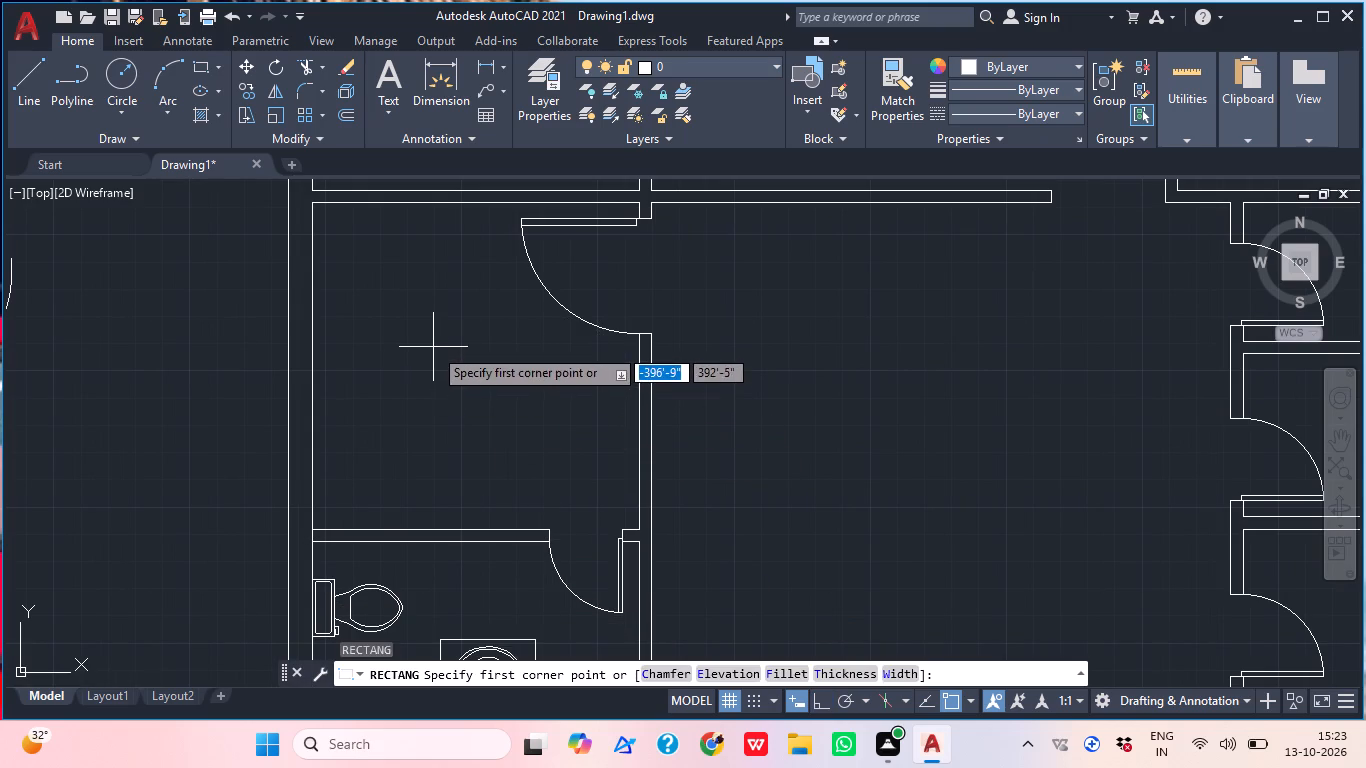
pyautogui.click(433, 347)
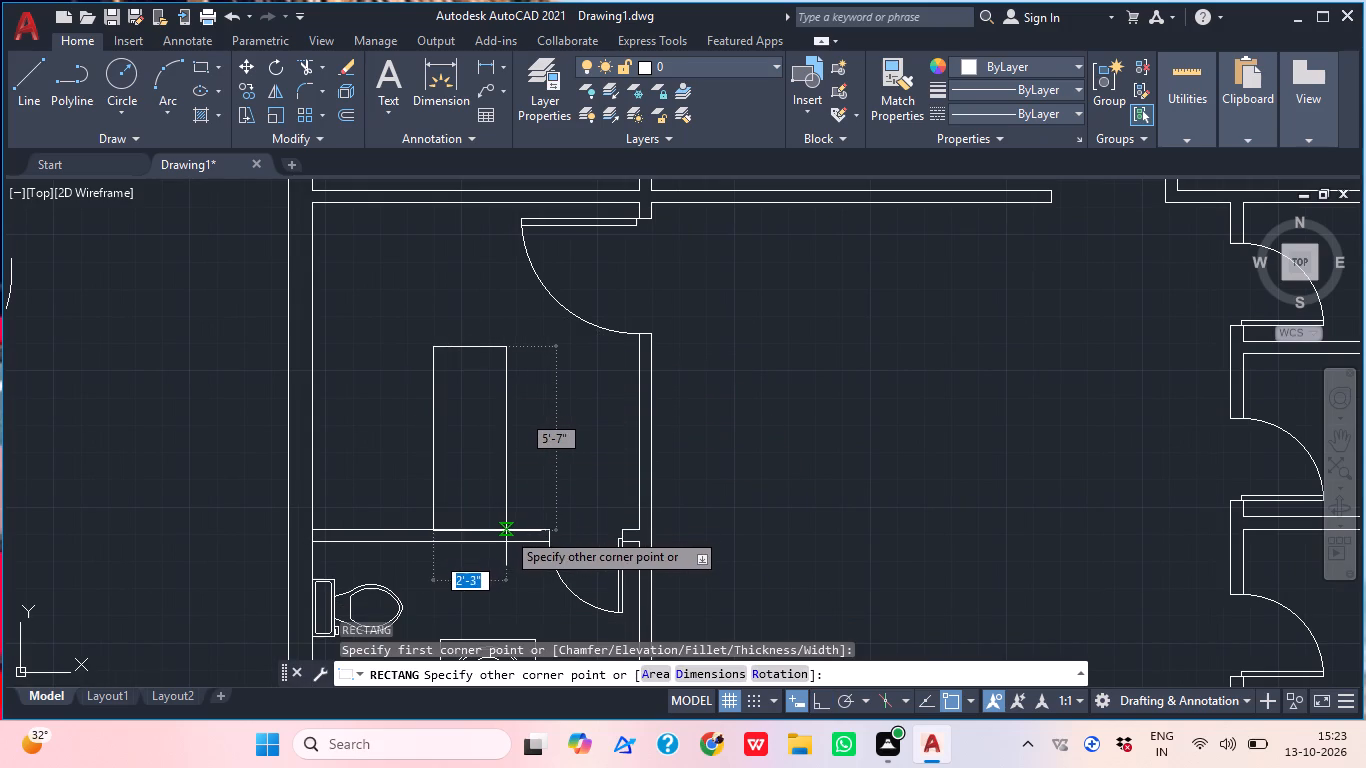
pyautogui.scroll(1, 506, 515)
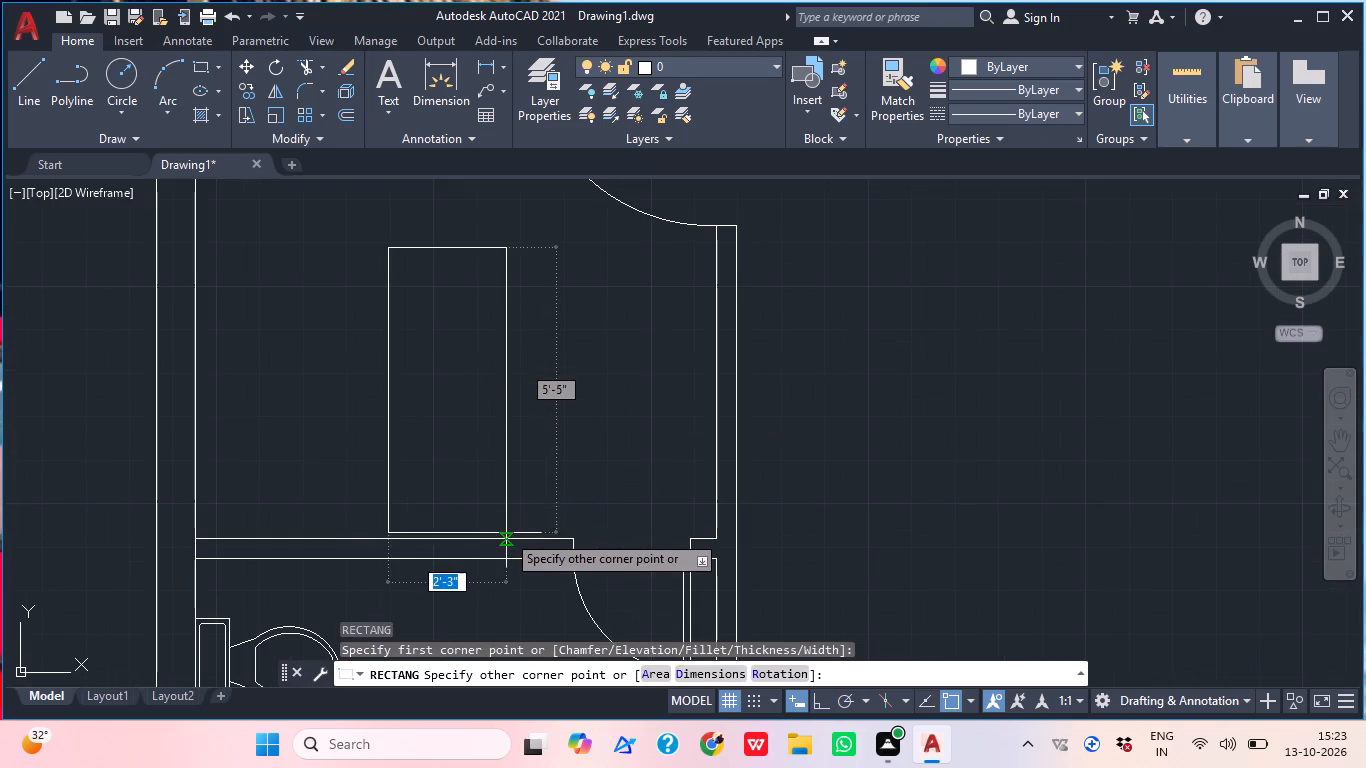
pyautogui.click(510, 539)
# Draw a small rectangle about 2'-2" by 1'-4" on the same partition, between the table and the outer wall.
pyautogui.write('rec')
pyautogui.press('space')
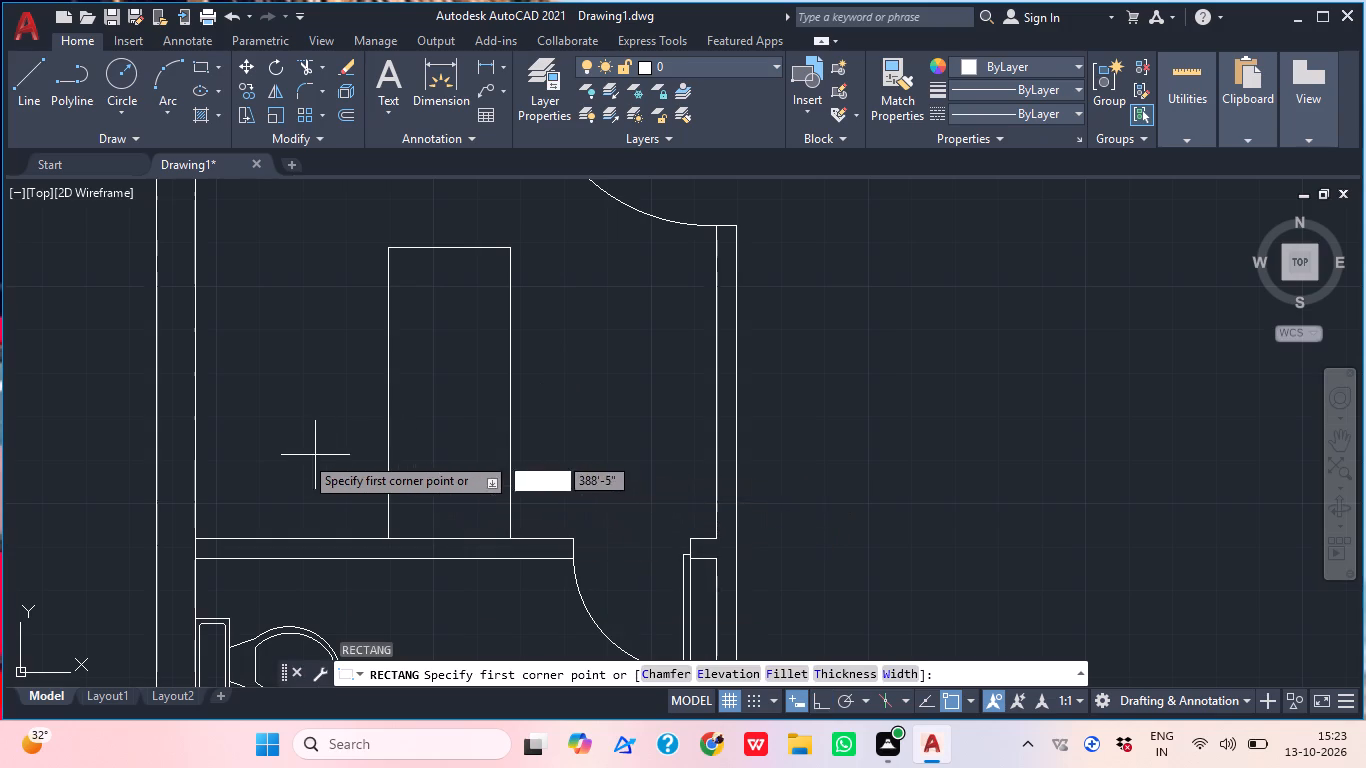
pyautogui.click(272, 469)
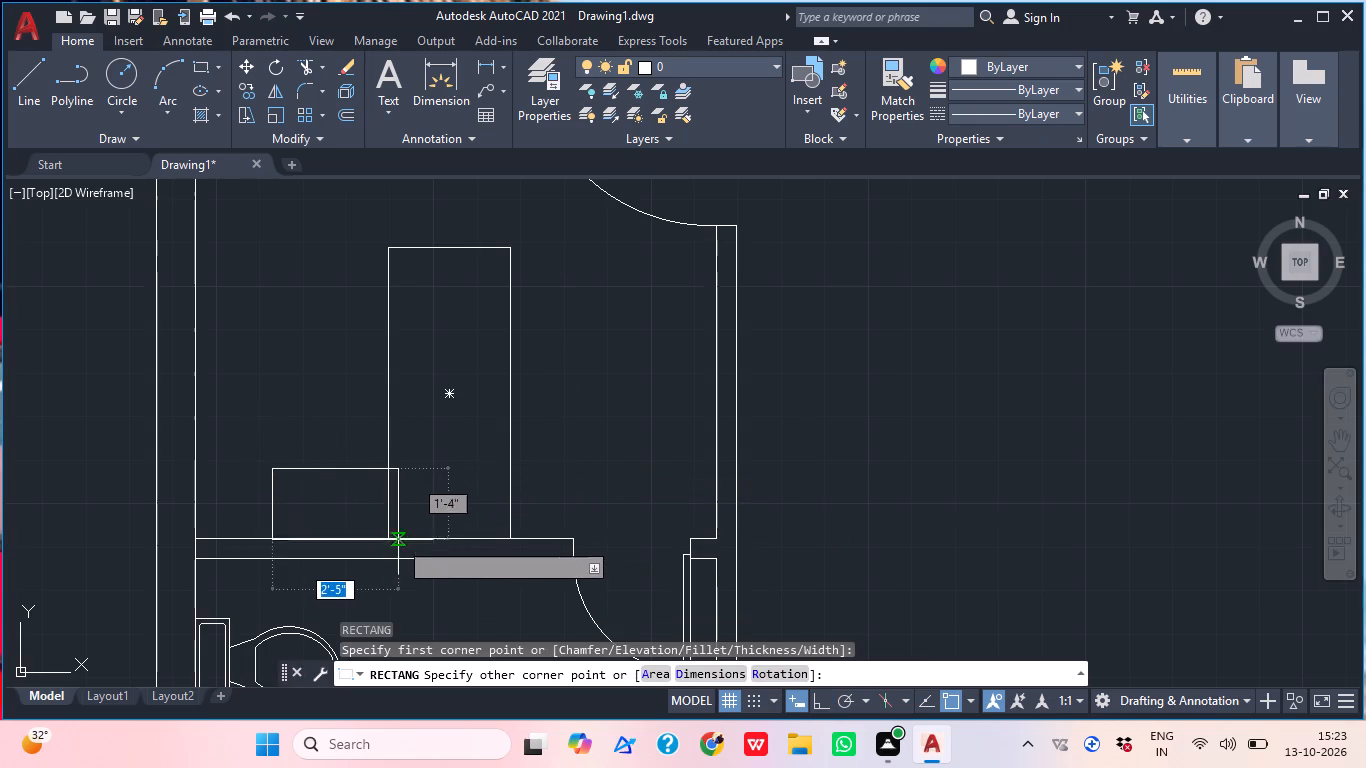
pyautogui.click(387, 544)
# Draw a counter rectangle about 1'-5" by 5'-11" along the outer wall, starting from the small rectangle's lower outer corner.
pyautogui.moveTo(455, 507); pyautogui.dragTo(500, 519, button='middle')
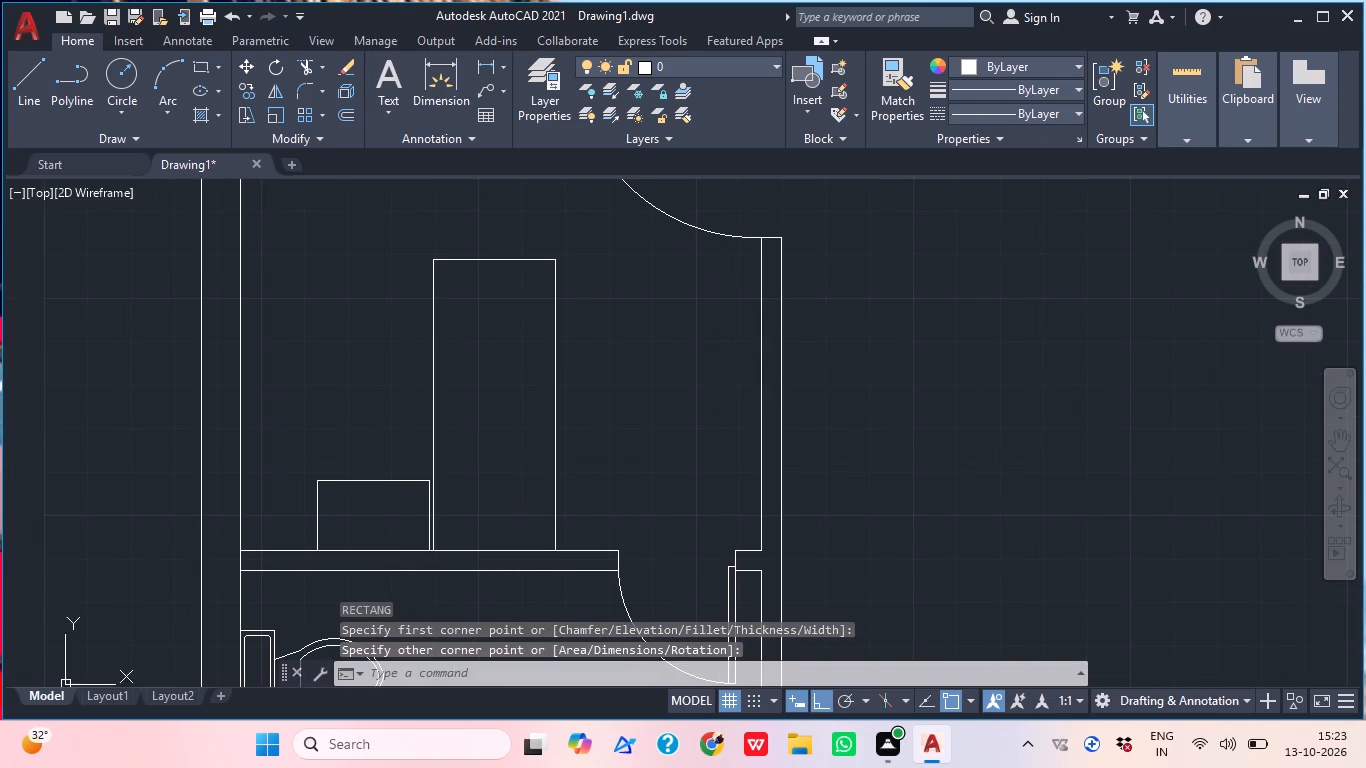
pyautogui.write('rec')
pyautogui.press('space')
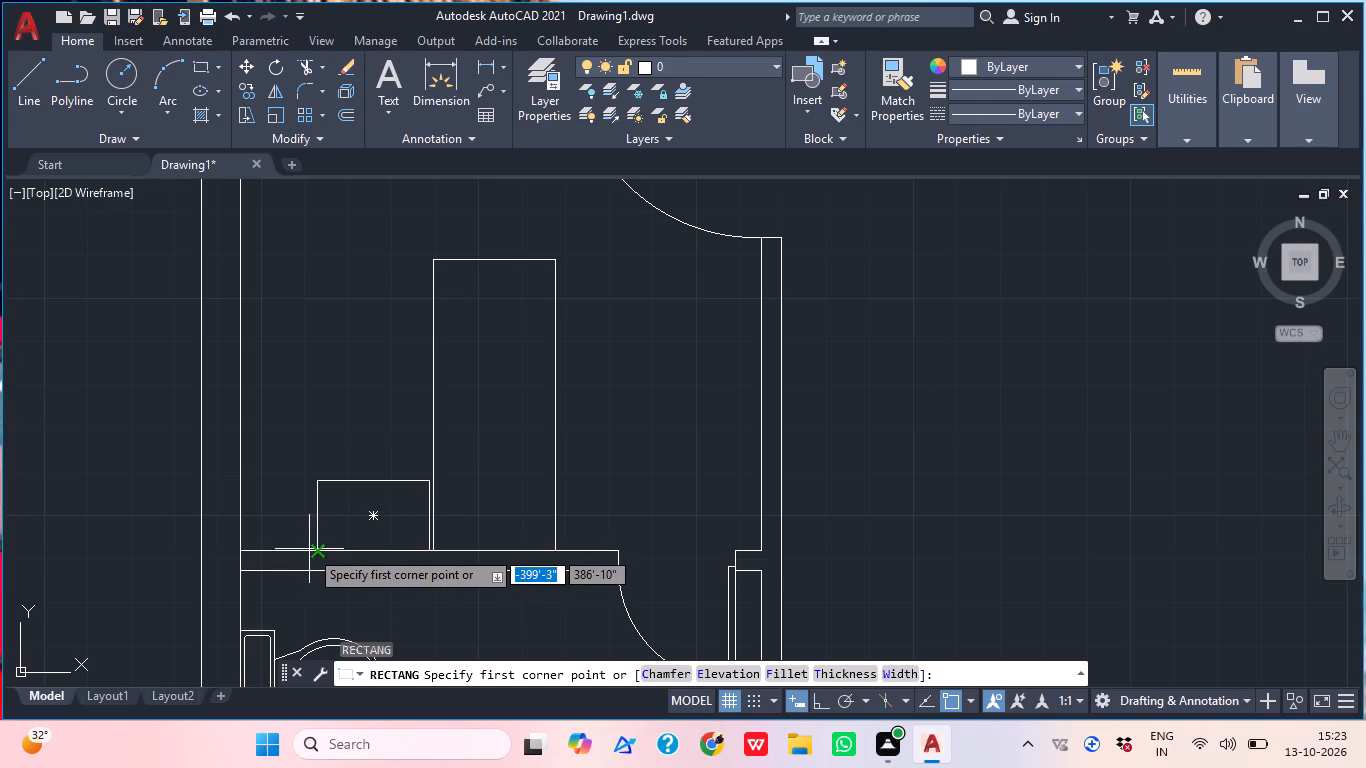
pyautogui.click(317, 549)
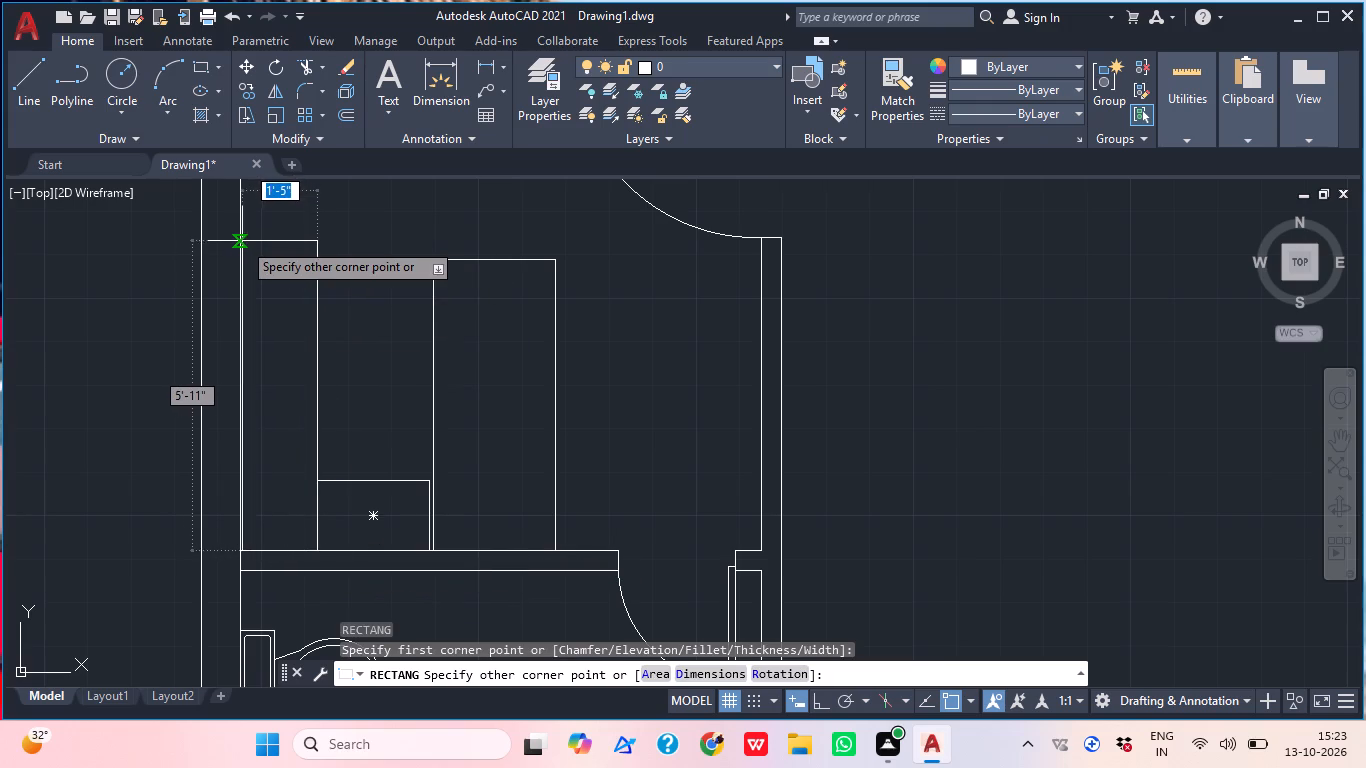
pyautogui.click(239, 241)
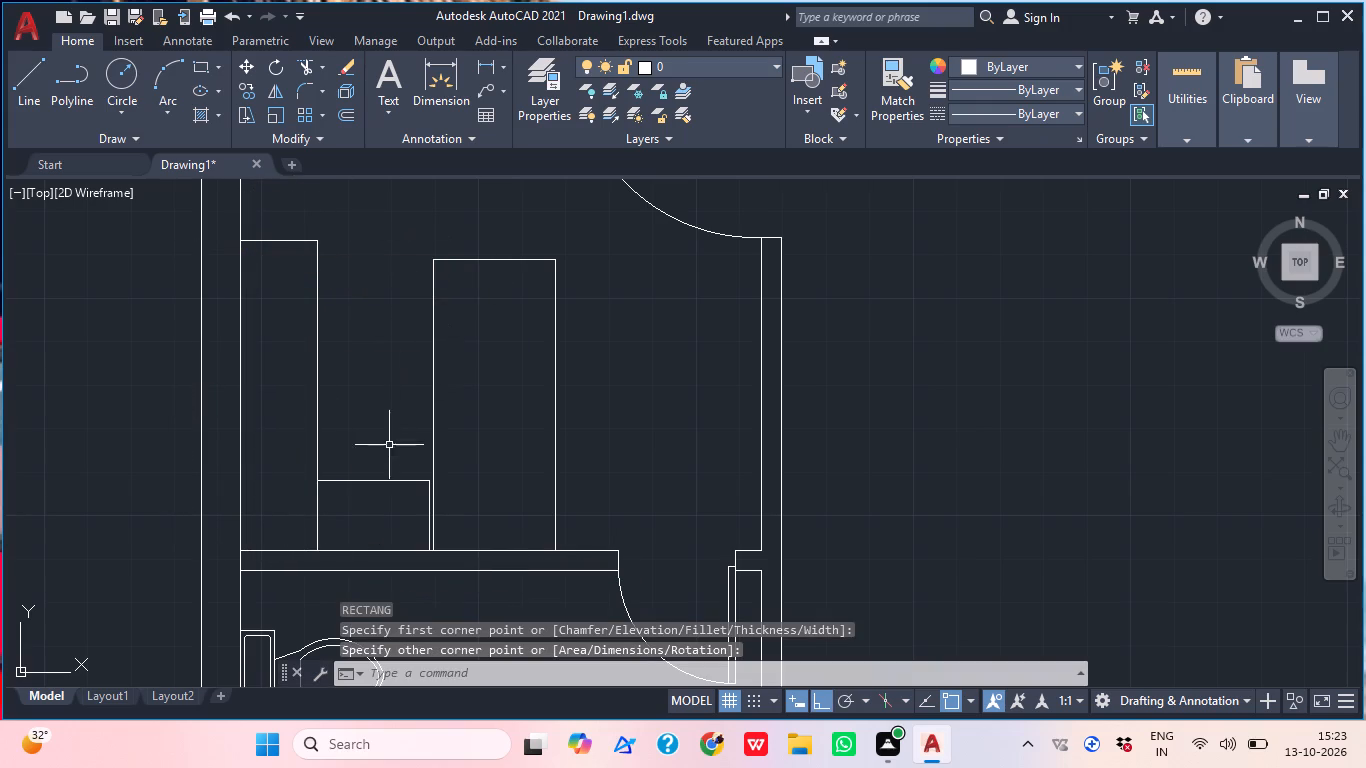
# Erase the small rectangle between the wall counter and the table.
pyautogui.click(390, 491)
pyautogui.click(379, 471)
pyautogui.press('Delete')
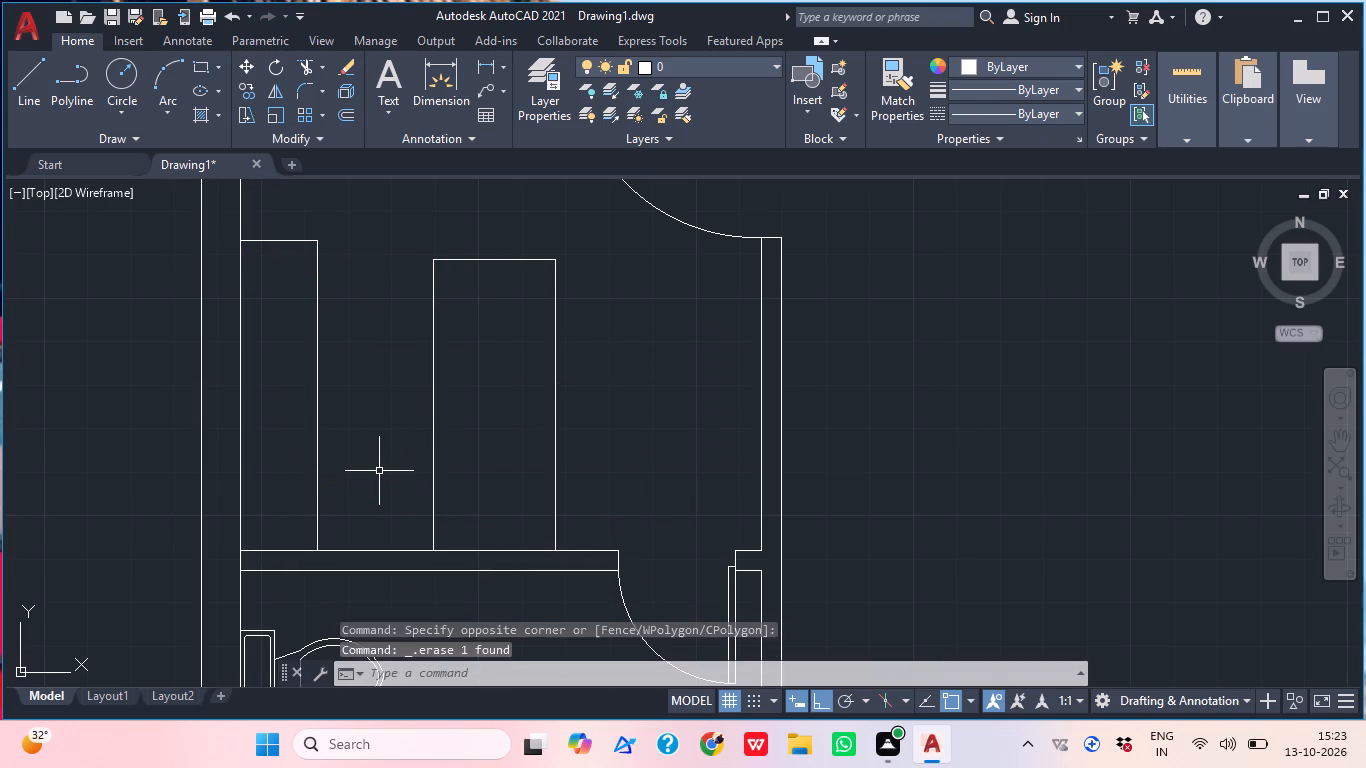
# Draw a horizontal line about 2'-3" long joining the wall counter to the table, about 1'-4" above the partition.
pyautogui.write('l')
pyautogui.press('space')
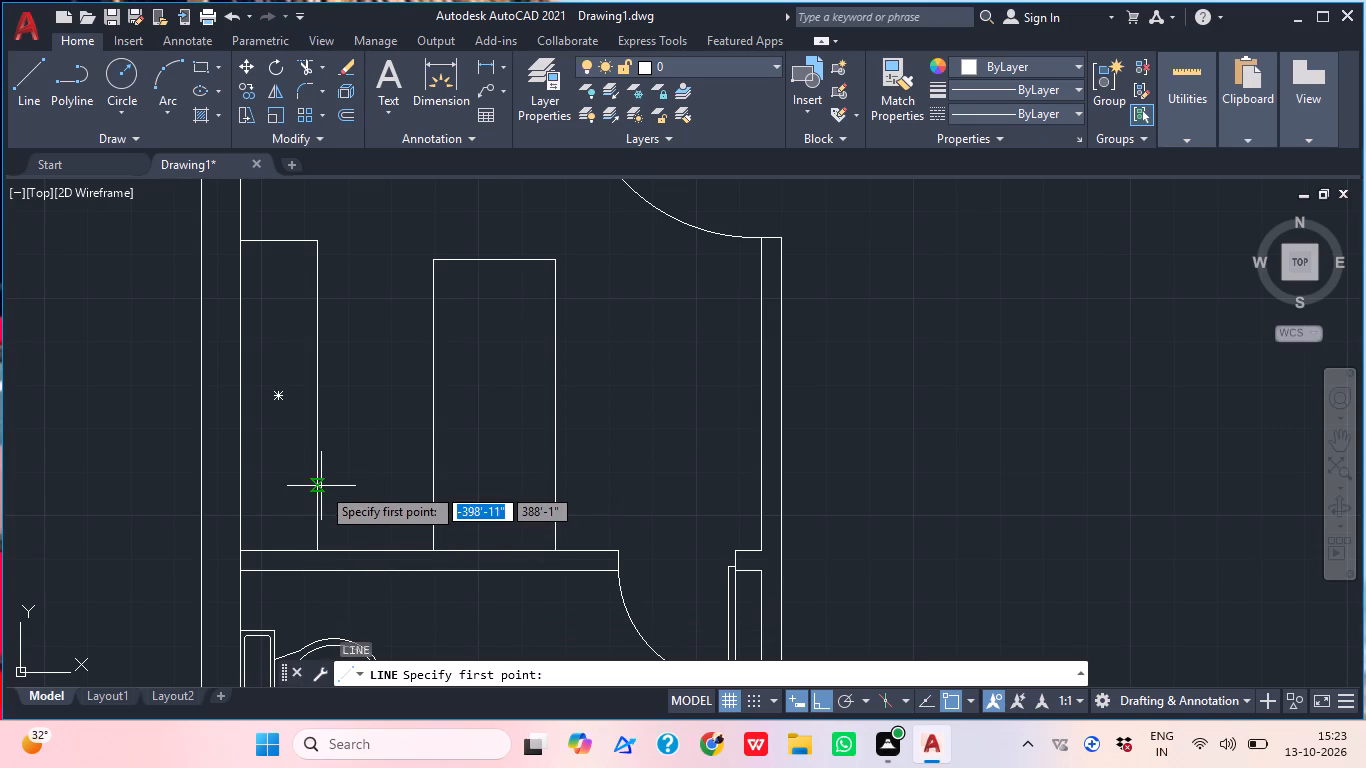
pyautogui.click(321, 479)
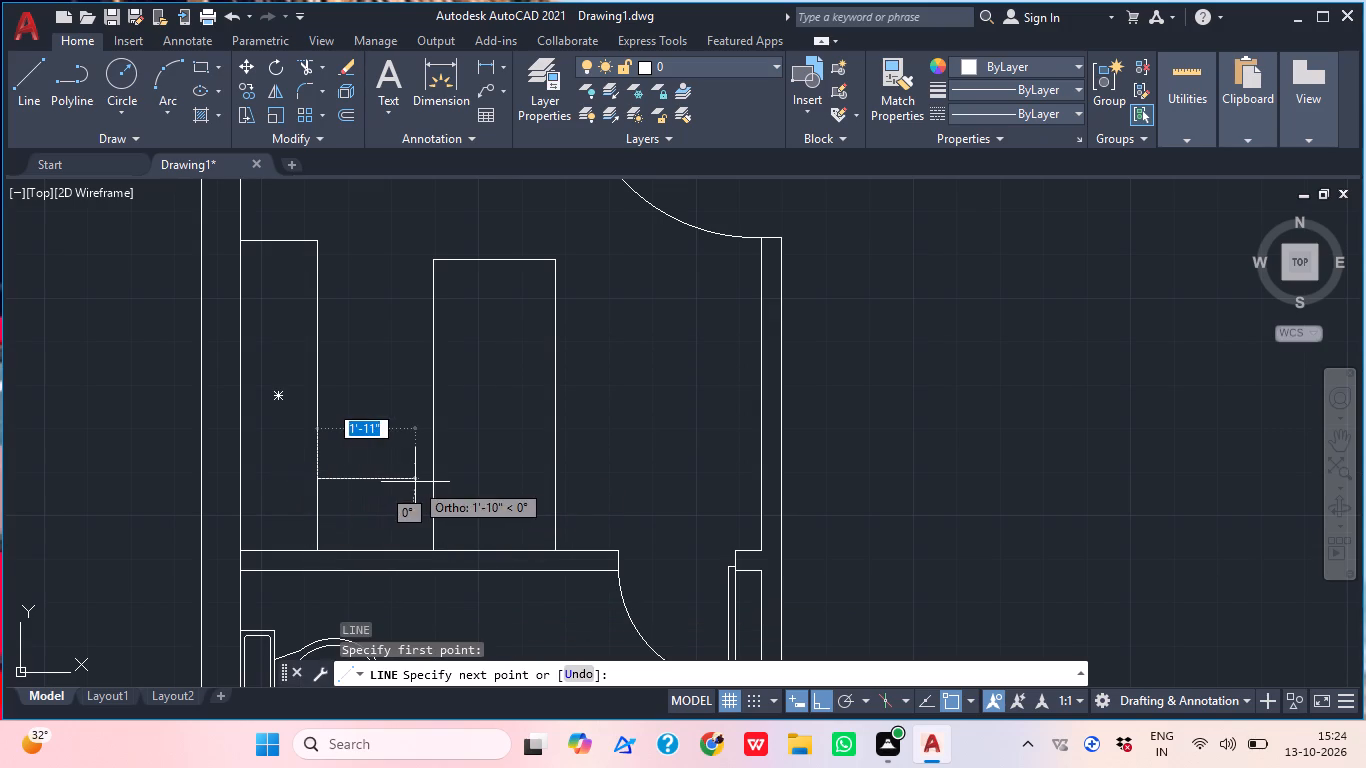
pyautogui.click(430, 482)
pyautogui.press('Escape')
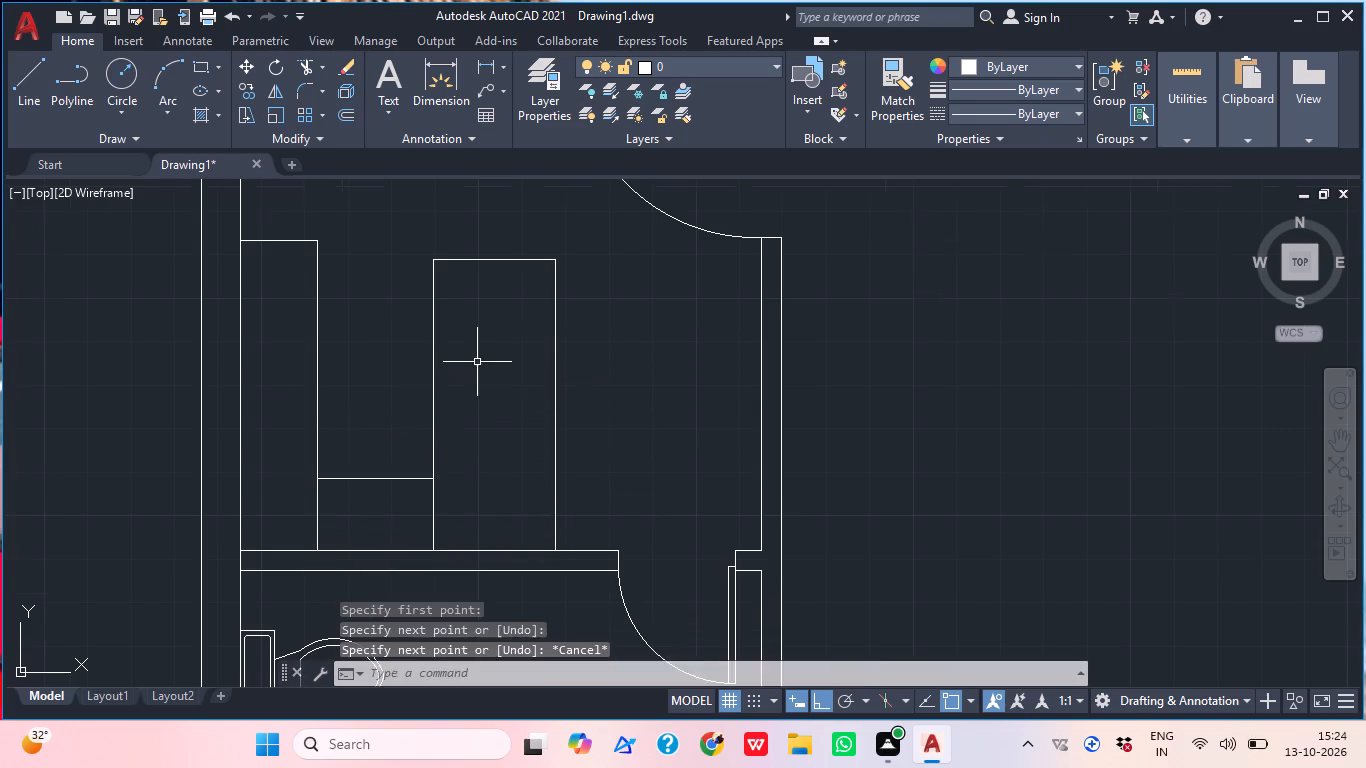
# Draw a counter rectangle about 8' by 2'-7" against the outer wall in the next room up, below its outer door.
pyautogui.scroll(-3, 477, 362)
pyautogui.moveTo(498, 409); pyautogui.dragTo(580, 421, button='middle')
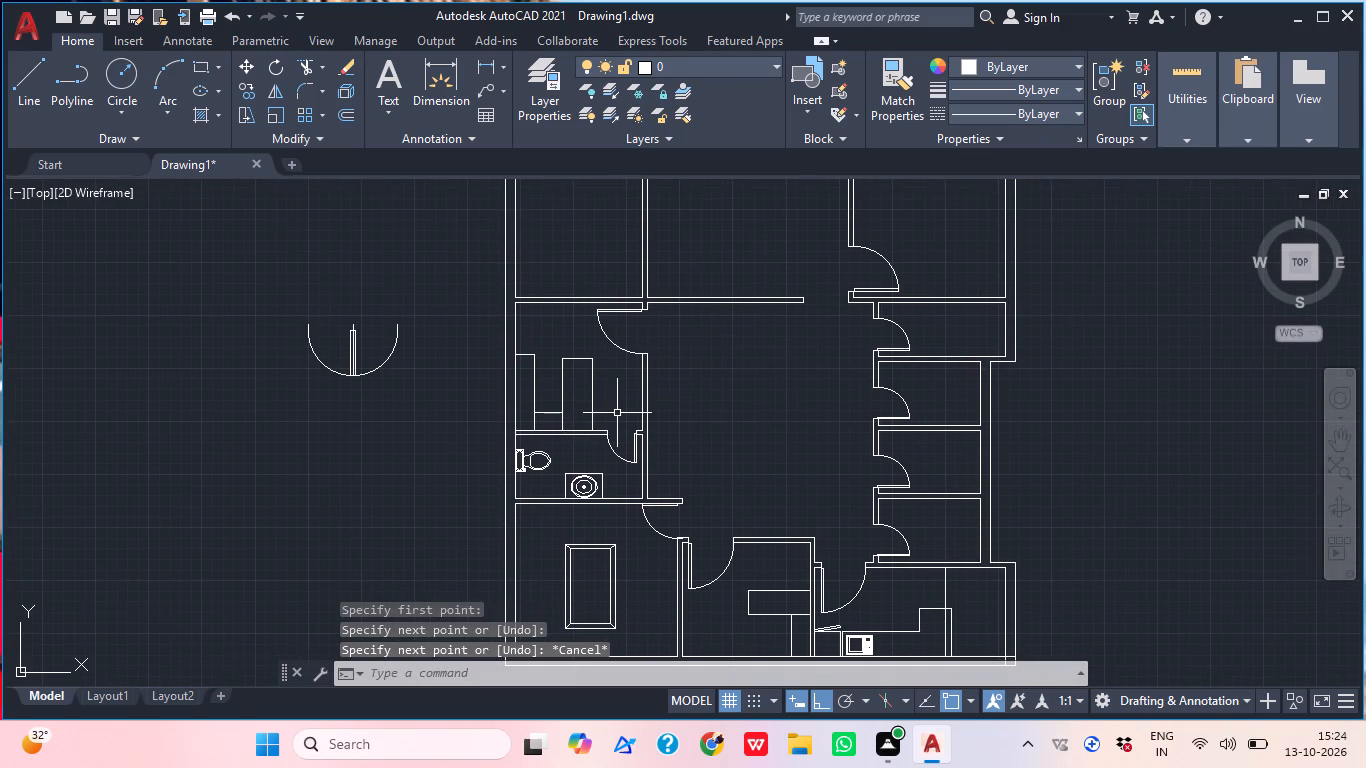
pyautogui.moveTo(634, 417); pyautogui.dragTo(535, 476, button='middle')
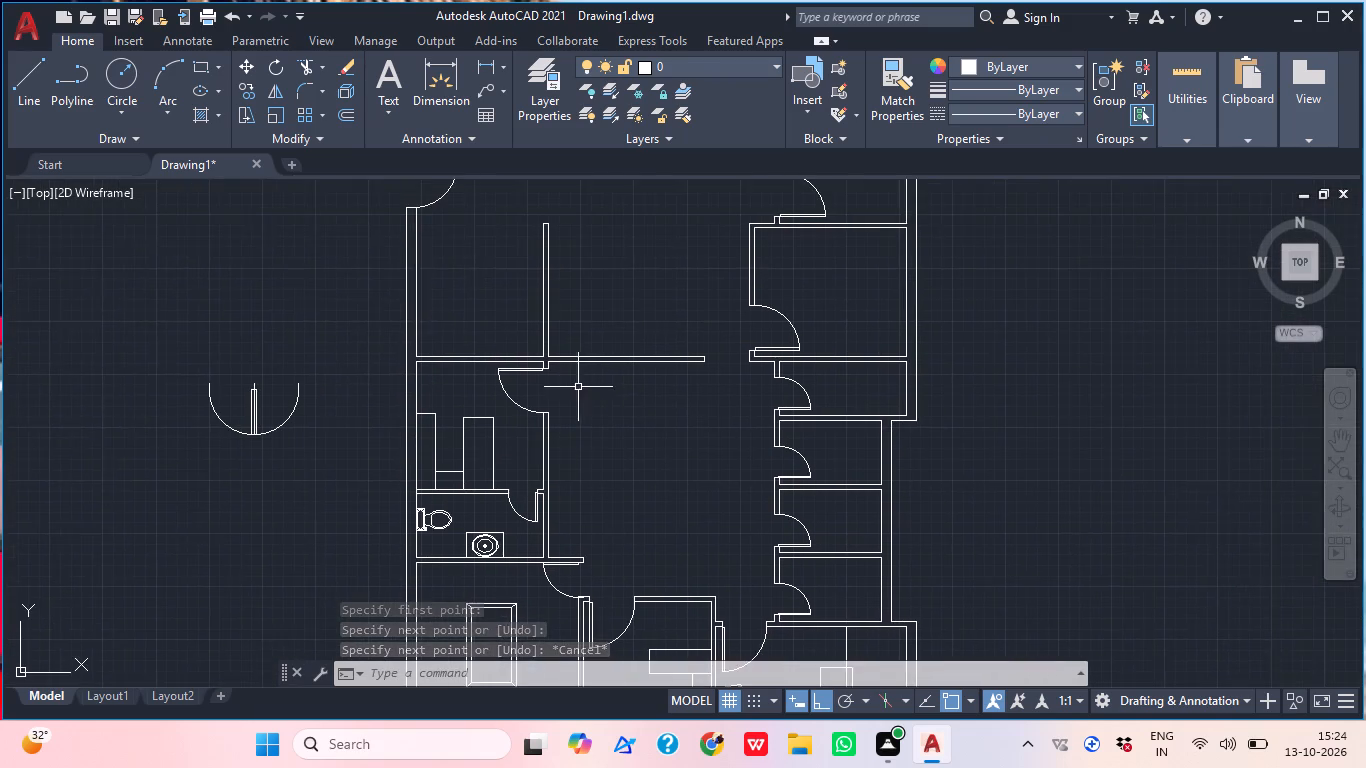
pyautogui.middleClick(582, 385)
pyautogui.scroll(1, 586, 391)
pyautogui.moveTo(591, 391); pyautogui.dragTo(580, 539, button='middle')
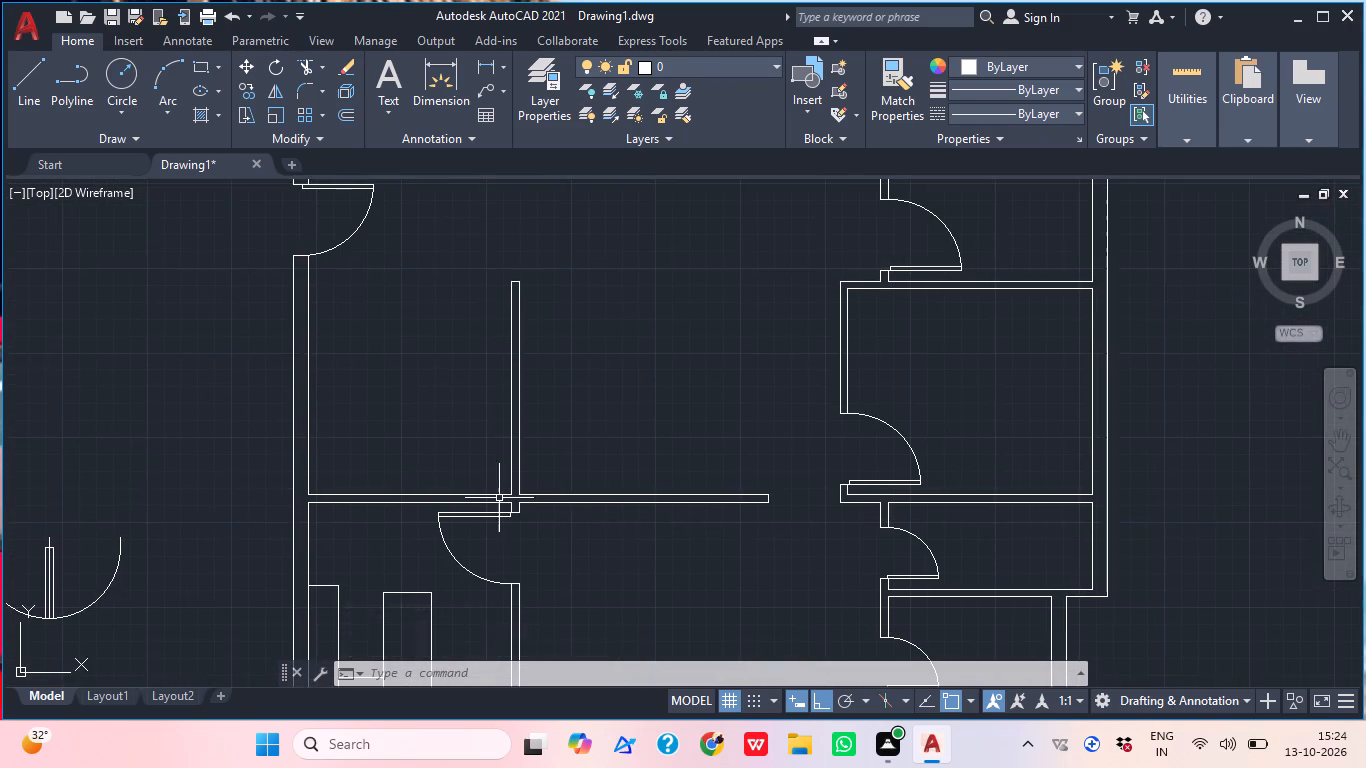
pyautogui.moveTo(498, 498); pyautogui.dragTo(481, 583, button='middle')
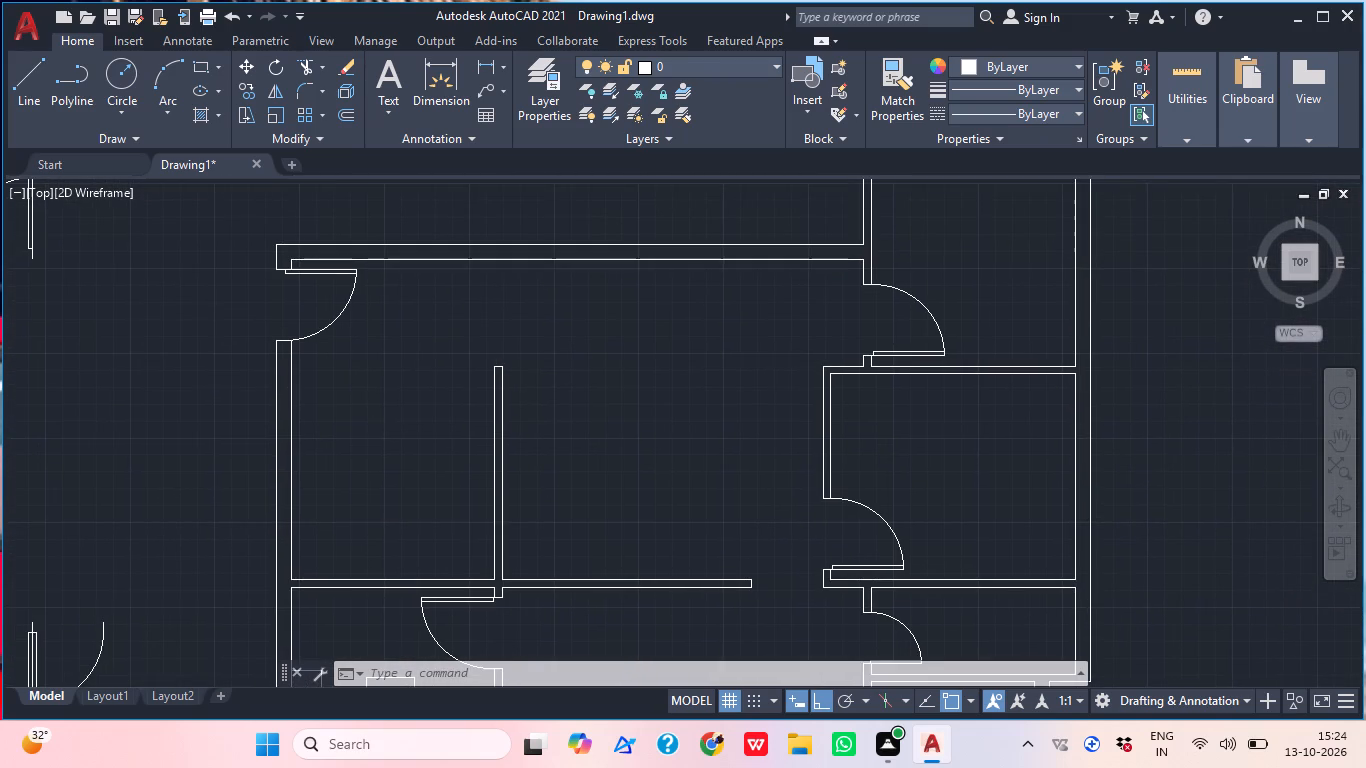
pyautogui.moveTo(481, 583); pyautogui.dragTo(539, 632, button='middle')
pyautogui.scroll(-1, 481, 583)
pyautogui.write('rec')
pyautogui.press('space')
pyautogui.moveTo(500, 516); pyautogui.dragTo(506, 468, button='middle')
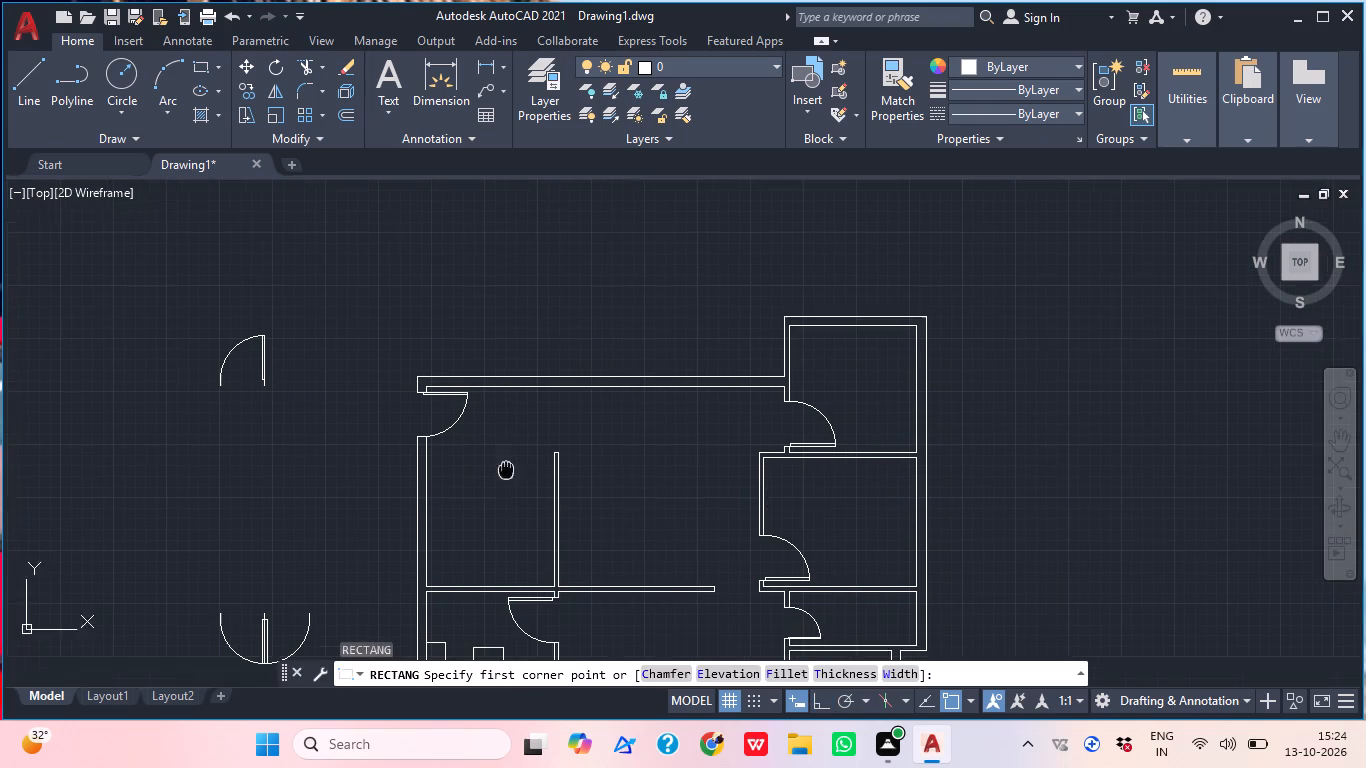
pyautogui.moveTo(506, 468); pyautogui.dragTo(506, 467, button='middle')
pyautogui.scroll(3, 445, 488)
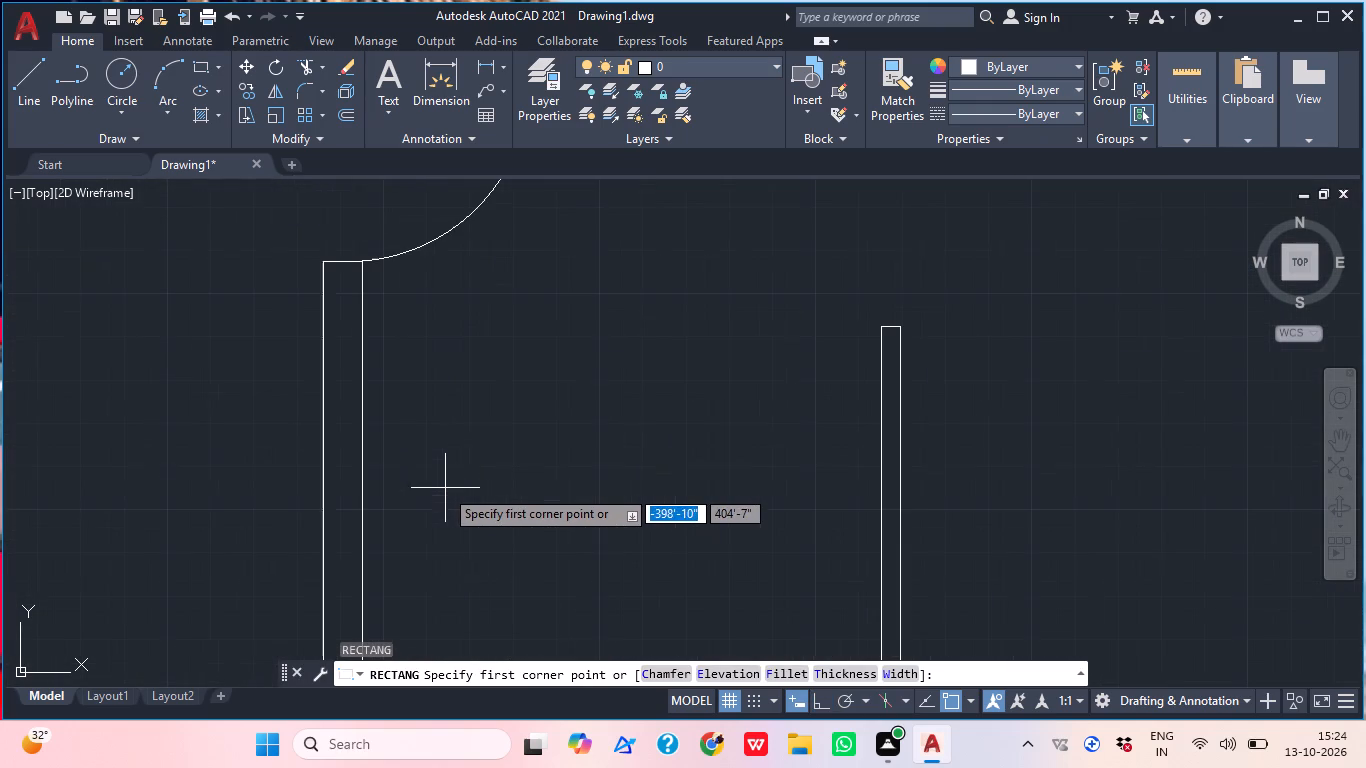
pyautogui.click(361, 483)
pyautogui.scroll(-2, 411, 460)
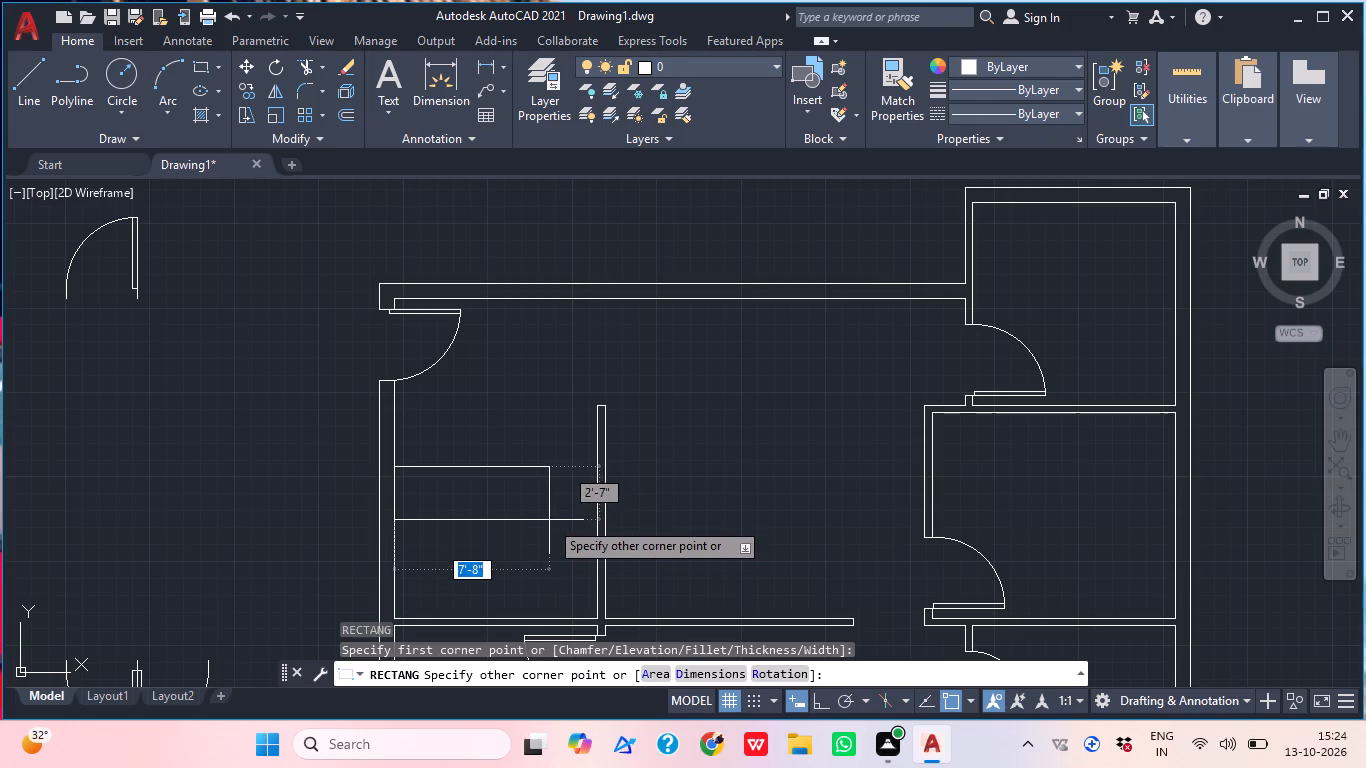
pyautogui.click(556, 520)
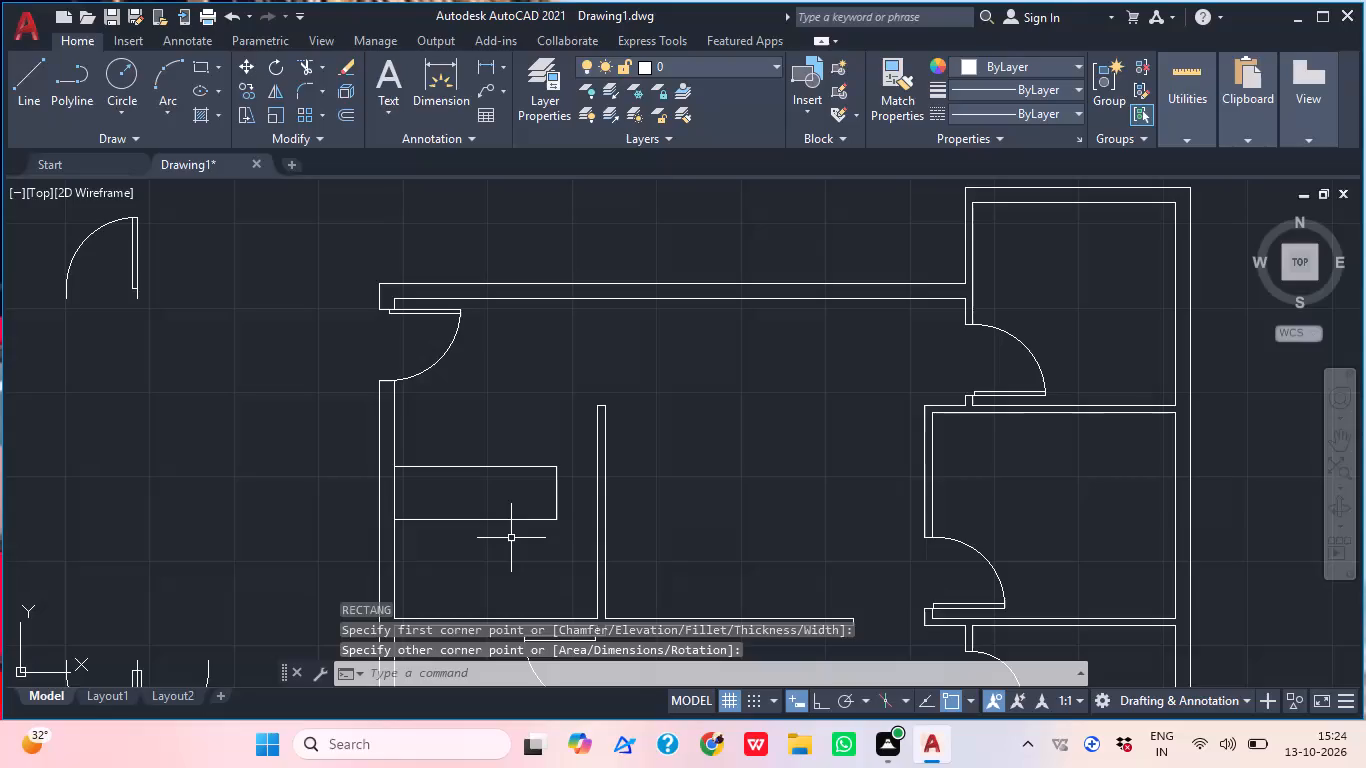
# Draw a line about 3'-9" down from the new counter's lower edge, turning horizontally to the far face of the vertical partition.
pyautogui.write('l')
pyautogui.press('space')
pyautogui.moveTo(430, 530); pyautogui.dragTo(435, 470, button='middle')
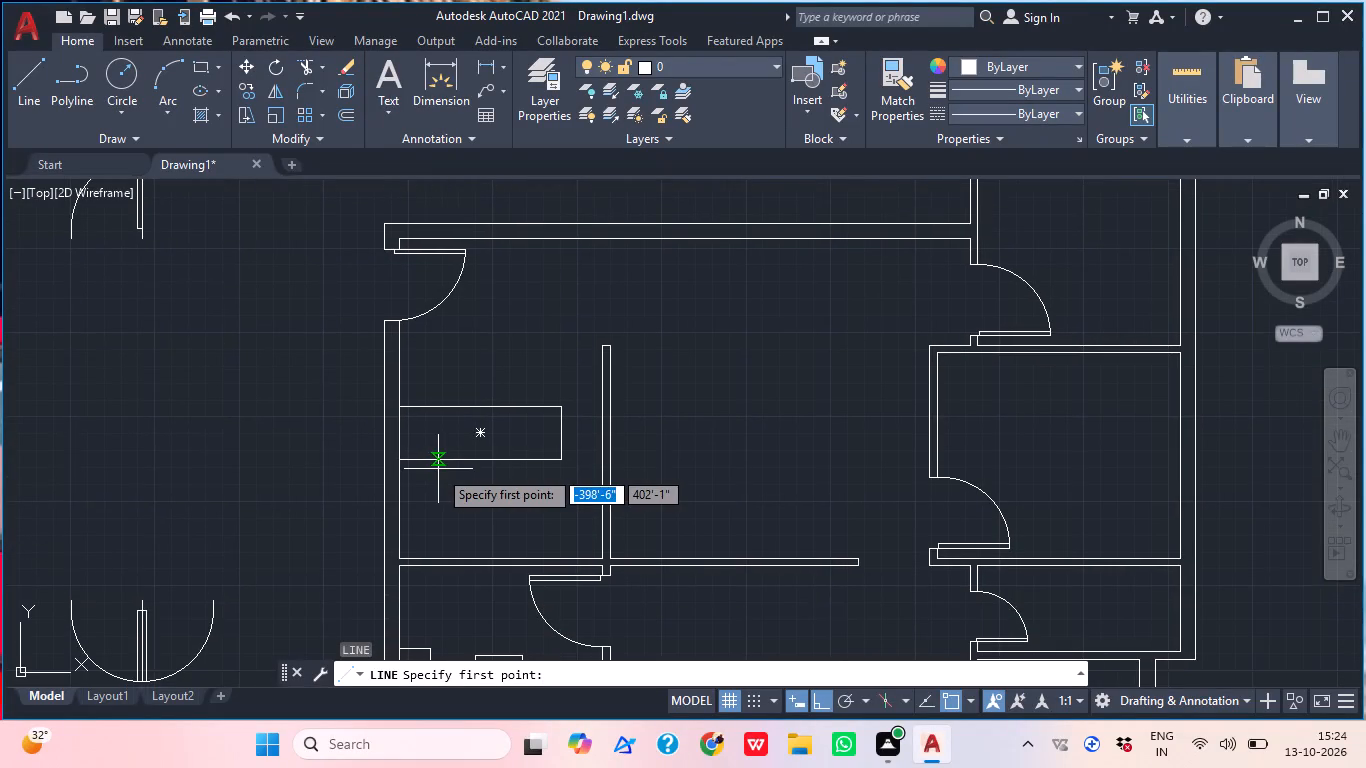
pyautogui.click(435, 461)
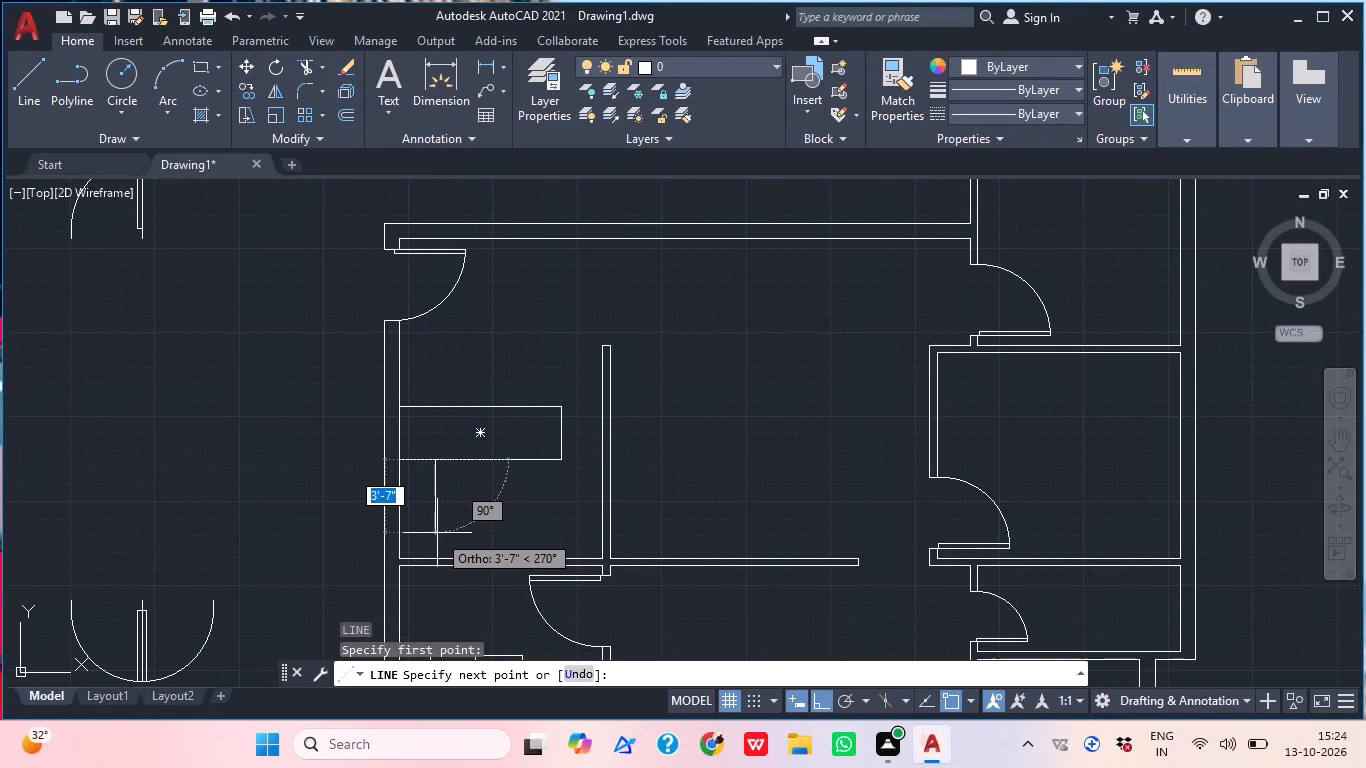
pyautogui.click(436, 536)
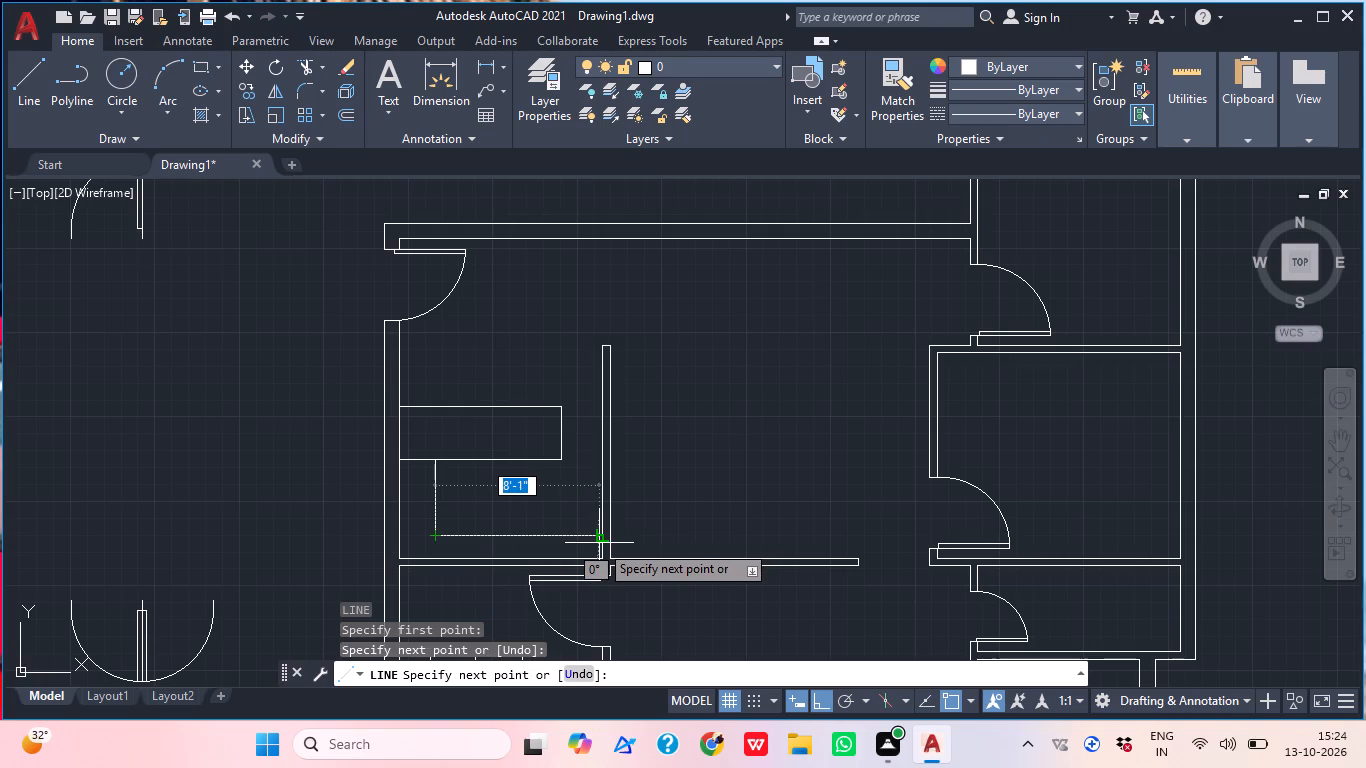
pyautogui.click(611, 538)
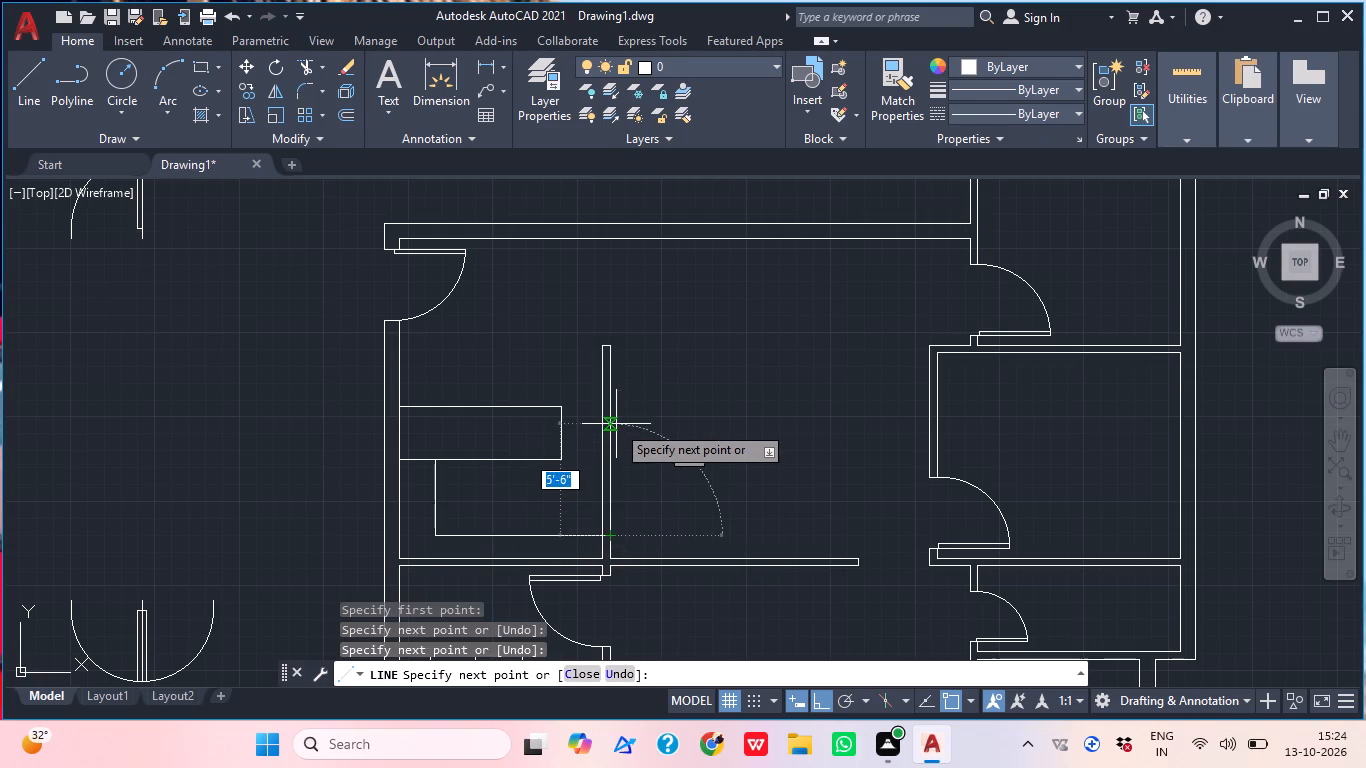
pyautogui.press('Escape')
# Trim the part of the horizontal counter line that runs between the two faces of the vertical partition.
pyautogui.write('tr')
pyautogui.press('space')
pyautogui.scroll(2, 600, 530)
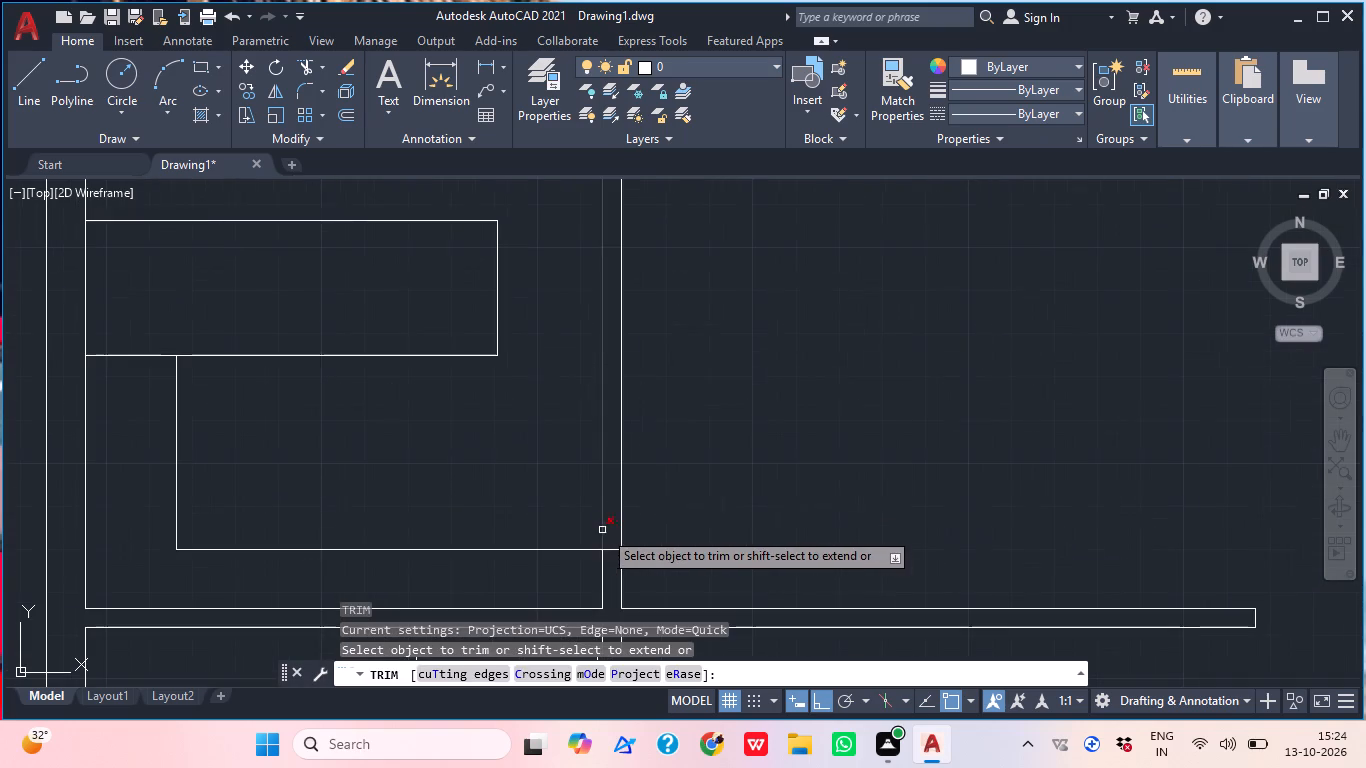
pyautogui.click(616, 552)
pyautogui.scroll(-2, 616, 527)
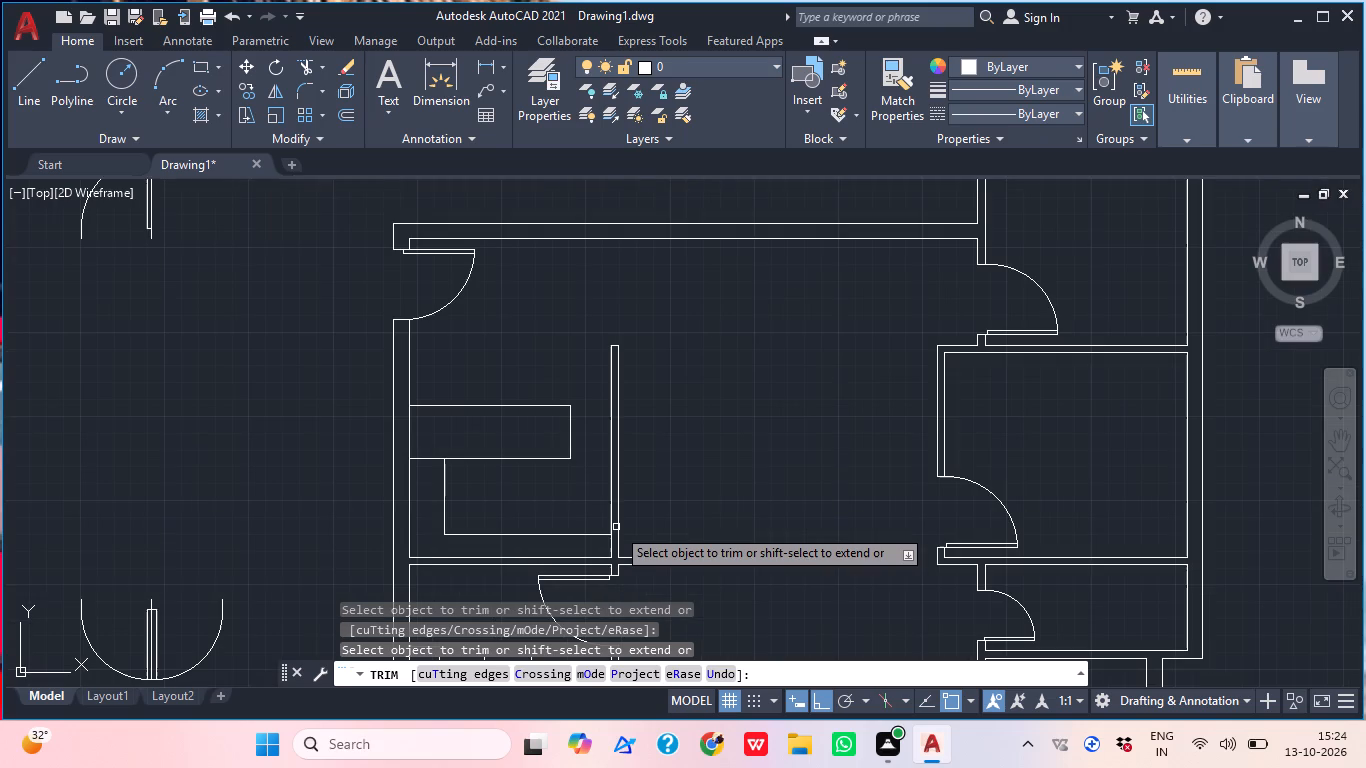
pyautogui.press('Escape')
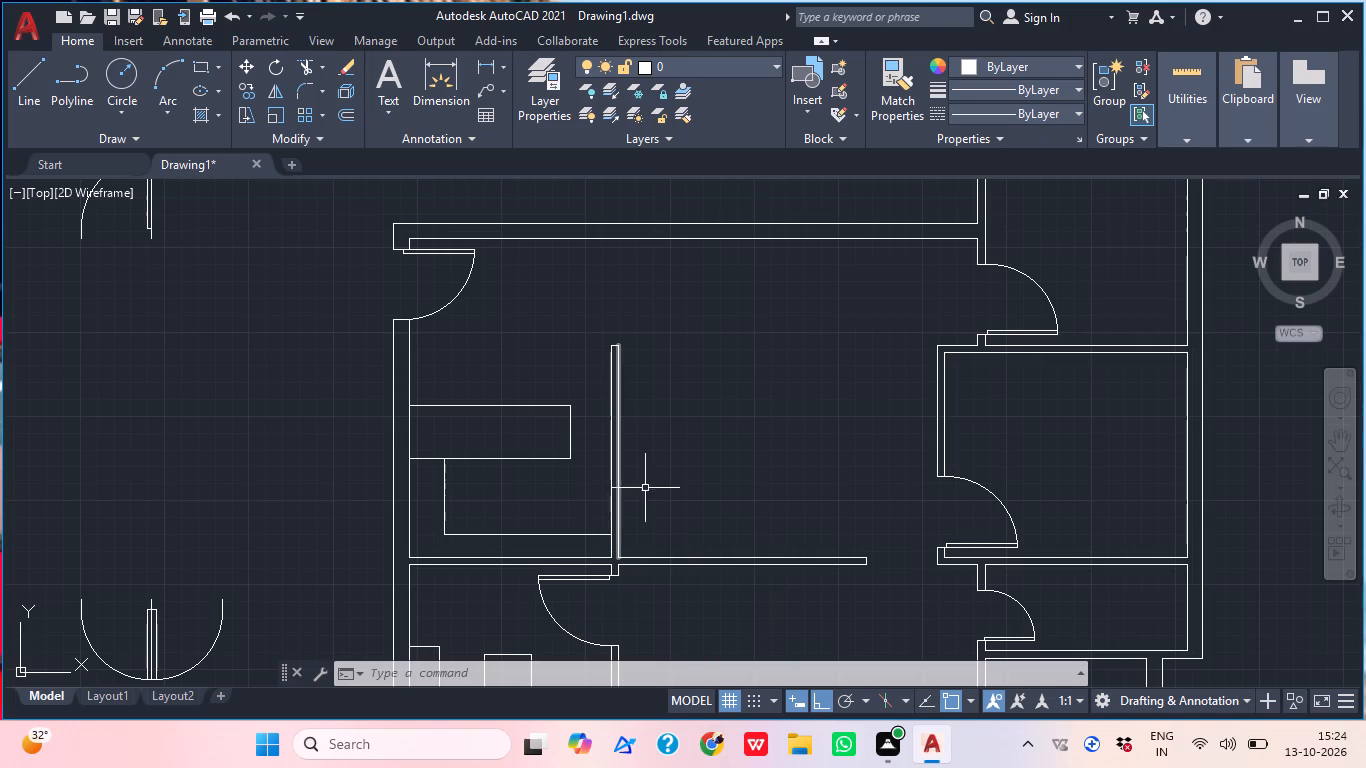
# Review the furnished rooms across the whole floor plan, returning to the upper room with the new counter.
pyautogui.scroll(-2, 678, 415)
pyautogui.moveTo(678, 424); pyautogui.dragTo(646, 454, button='middle')
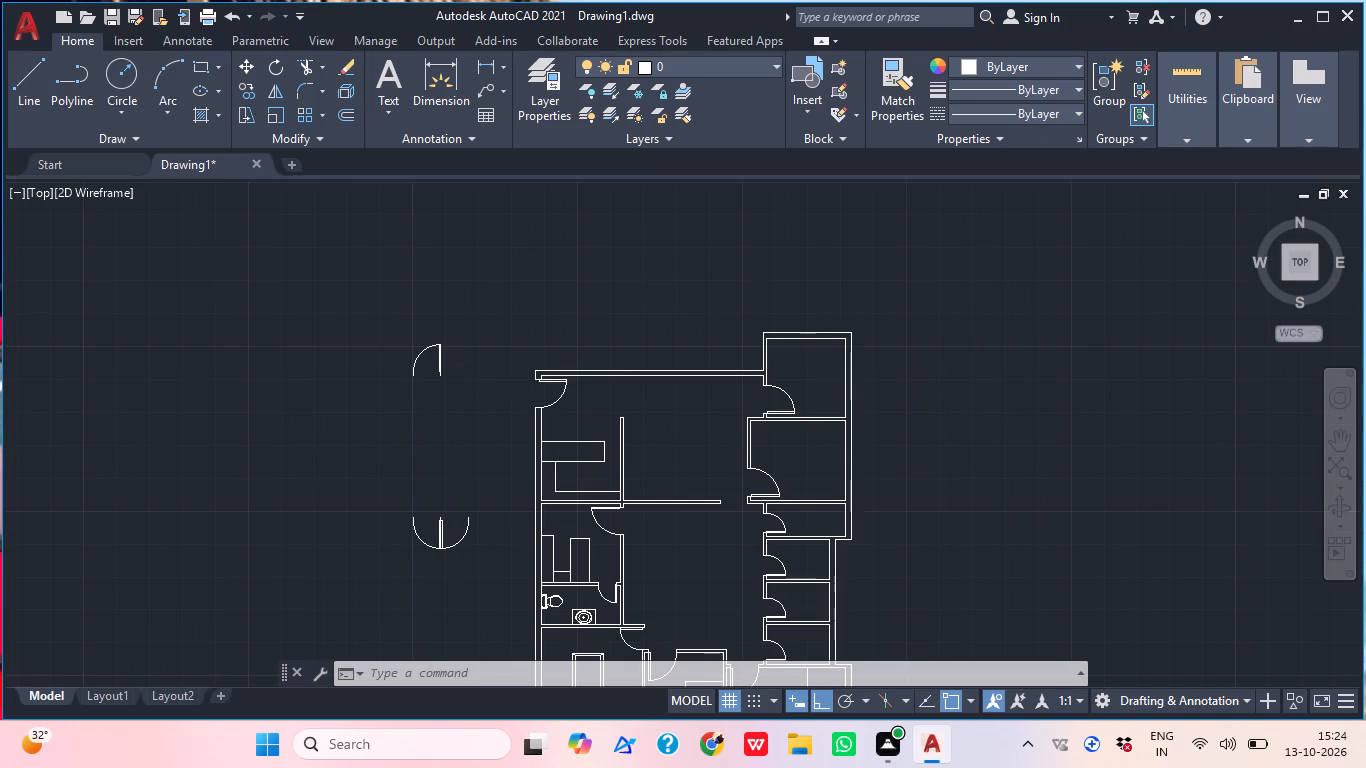
pyautogui.moveTo(709, 512); pyautogui.dragTo(662, 439, button='middle')
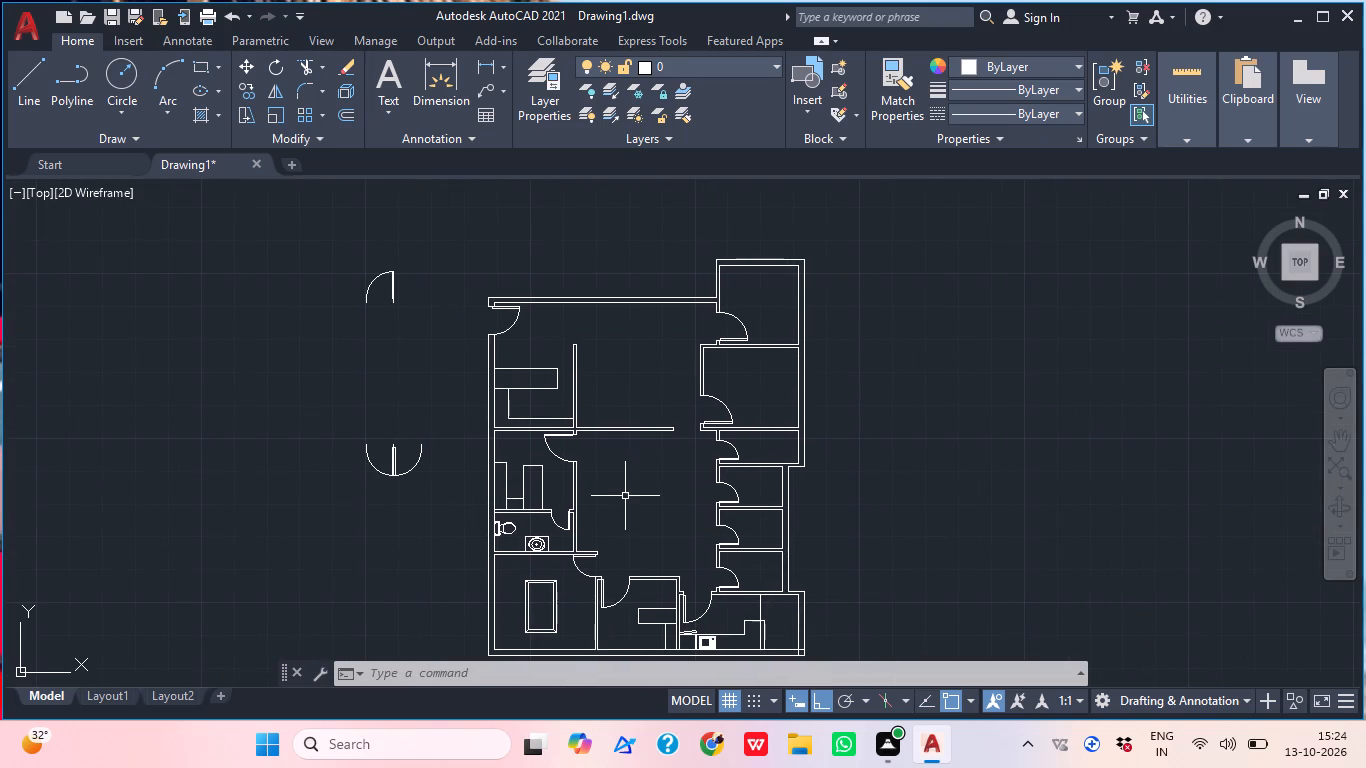
pyautogui.moveTo(551, 539); pyautogui.dragTo(555, 516, button='middle')
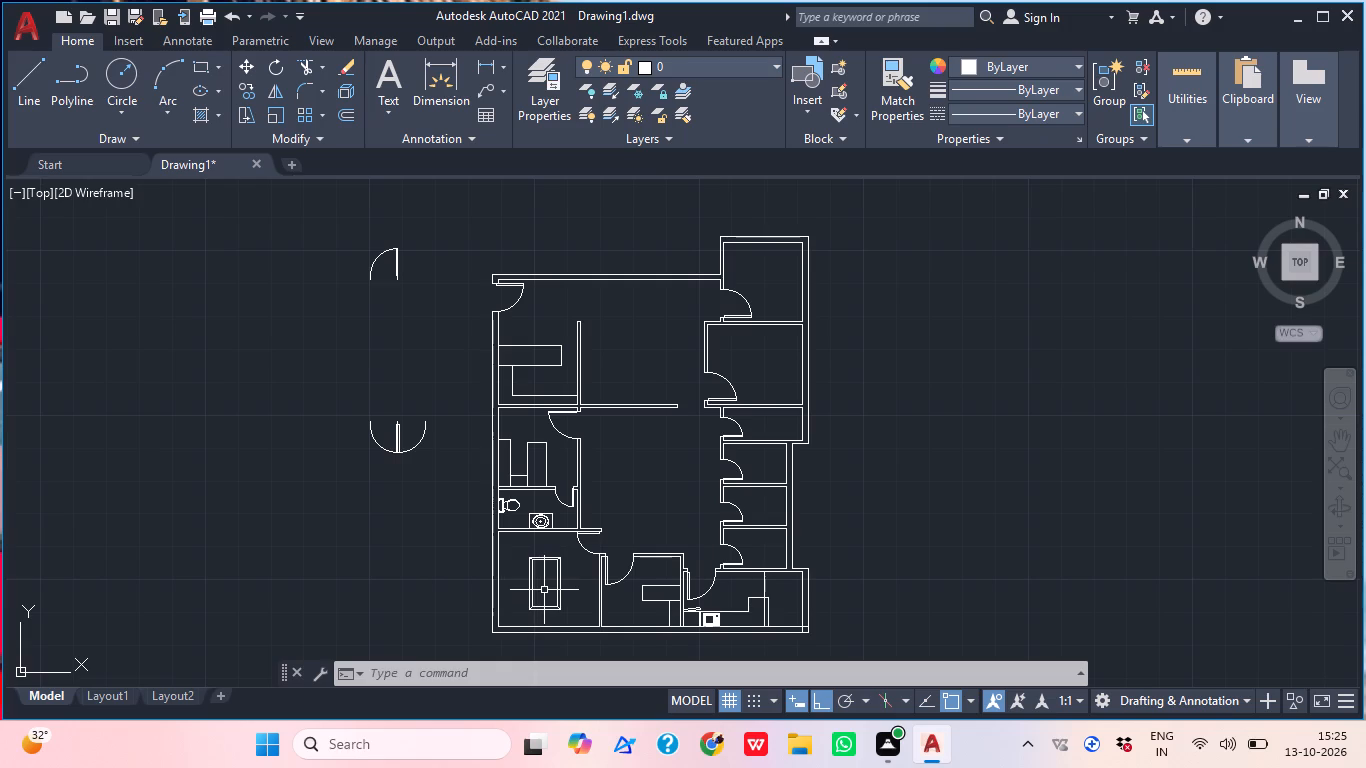
pyautogui.moveTo(515, 531); pyautogui.dragTo(547, 586, button='middle')
pyautogui.moveTo(556, 491); pyautogui.dragTo(567, 572, button='middle')
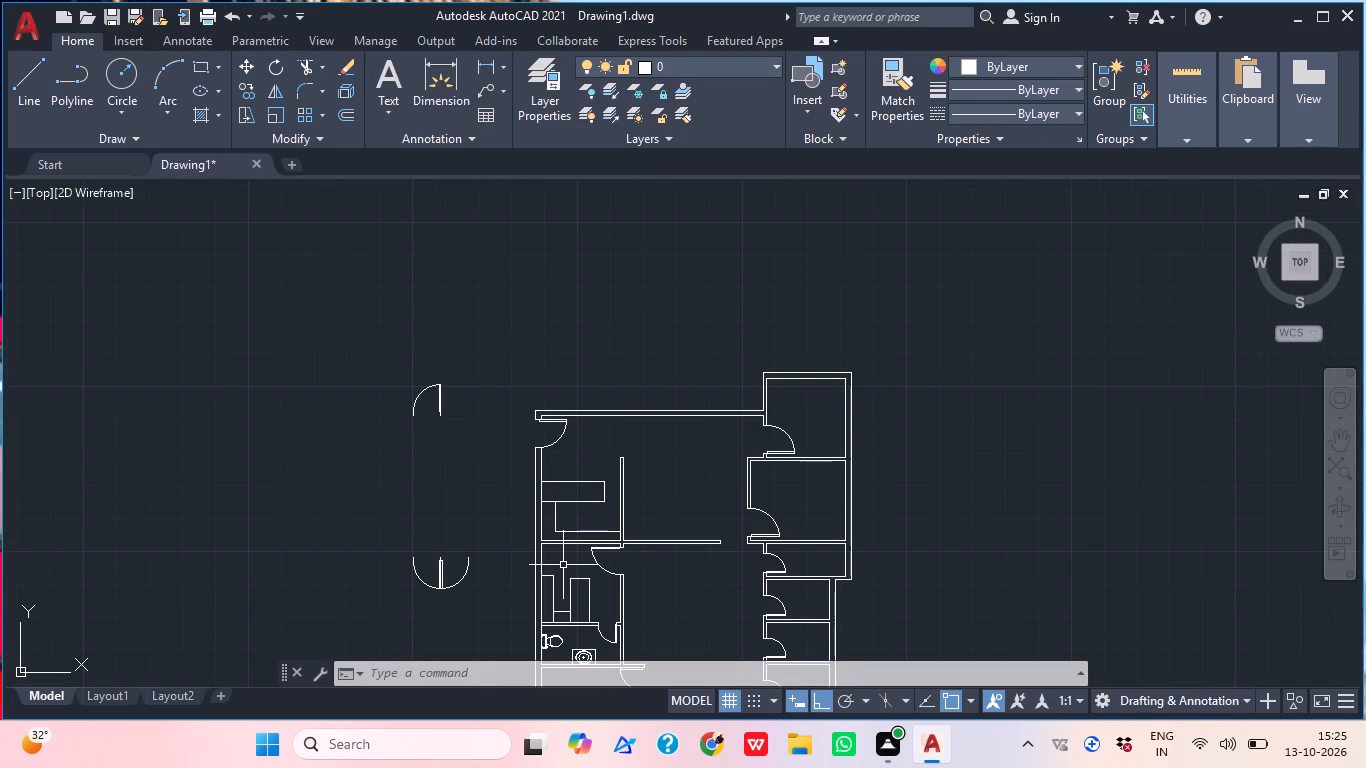
pyautogui.scroll(2, 592, 529)
pyautogui.moveTo(592, 529); pyautogui.dragTo(592, 538, button='middle')
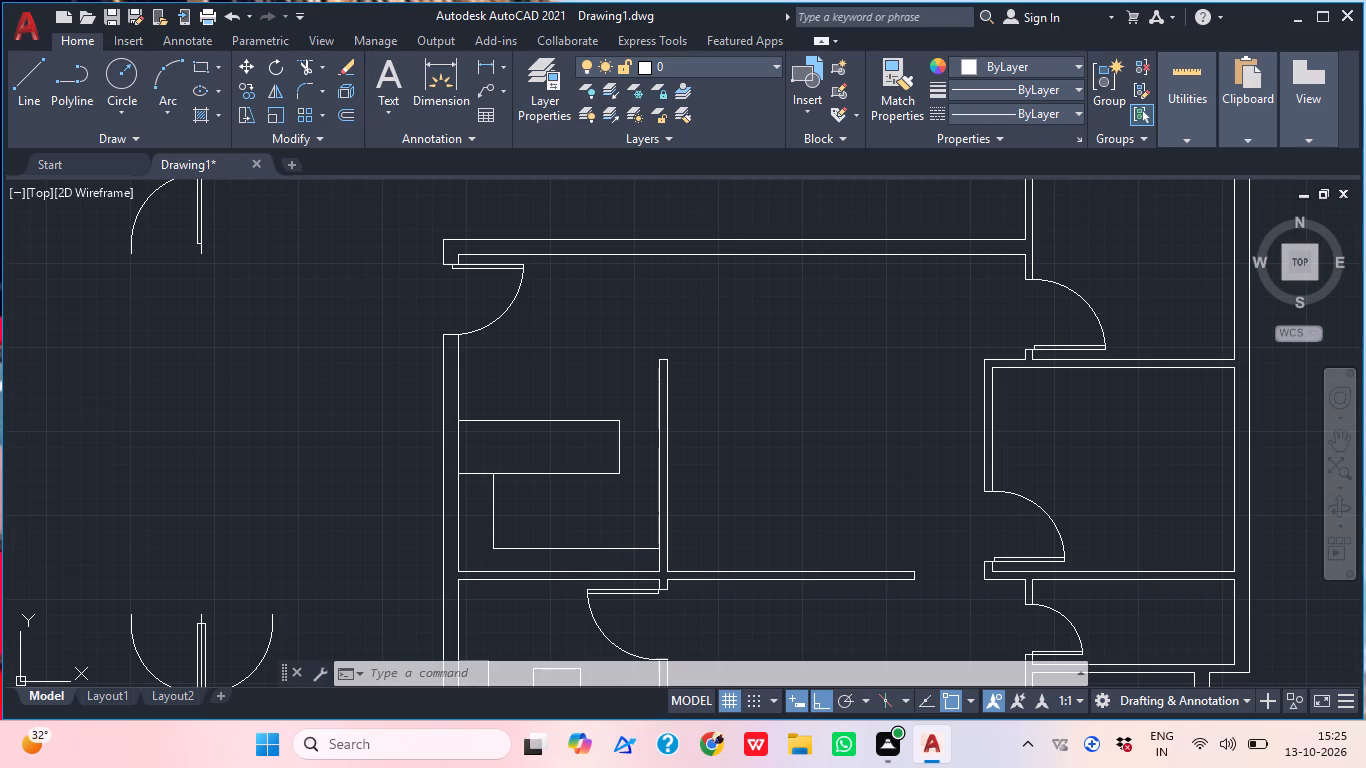
# Insert the Chair - Rocking block just above the new counter in the upper room, facing it.
pyautogui.write('i')
pyautogui.press('space')
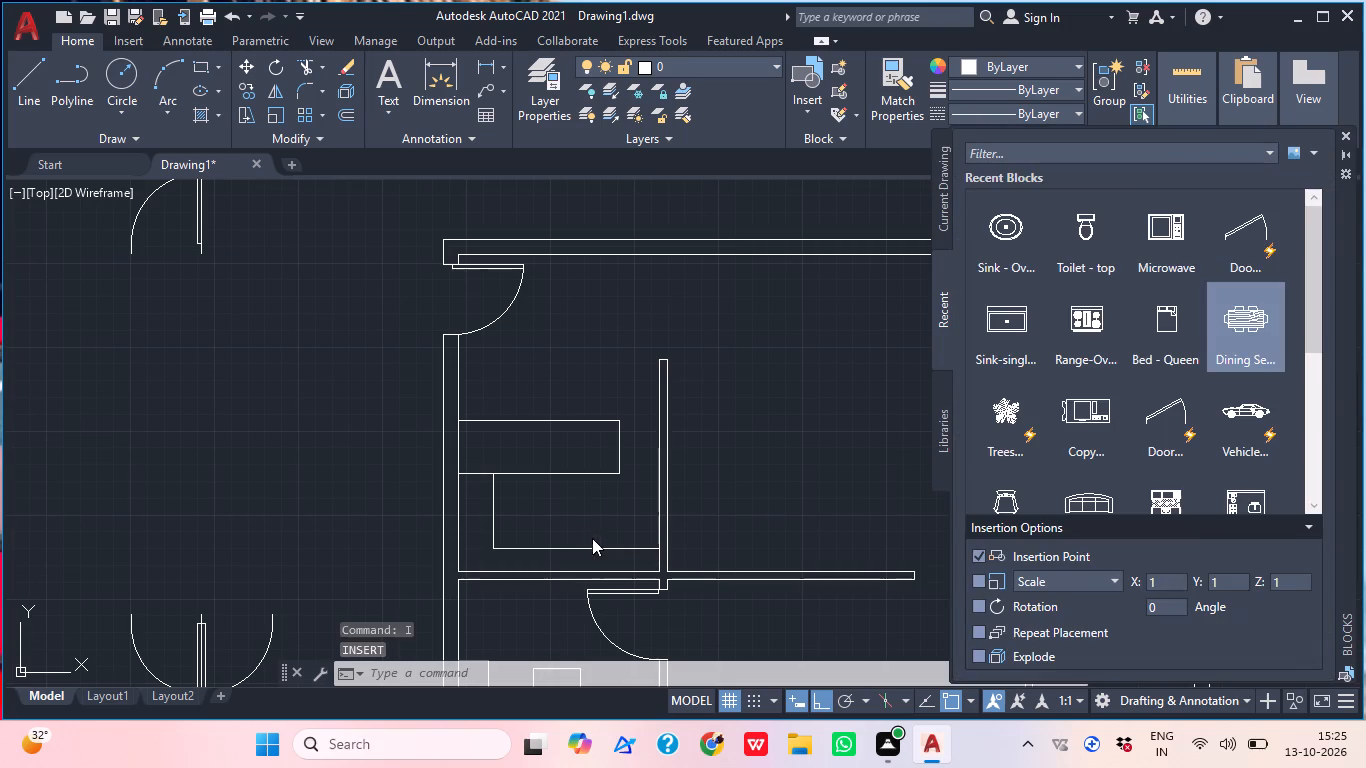
pyautogui.moveTo(1203, 447); pyautogui.dragTo(1185, 528, button='middle')
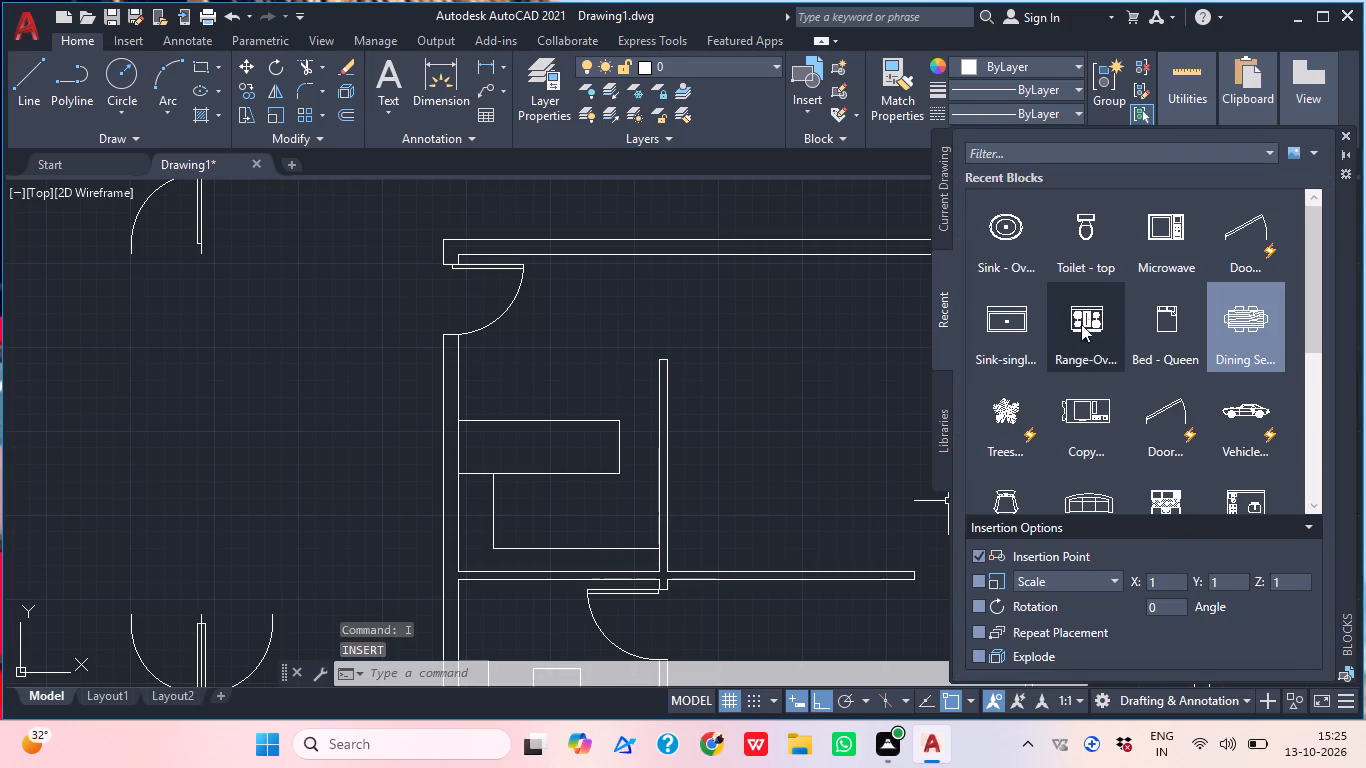
pyautogui.moveTo(1091, 375); pyautogui.dragTo(1047, 308, button='middle')
pyautogui.moveTo(1088, 407); pyautogui.dragTo(1064, 339, button='middle')
pyautogui.moveTo(1075, 373); pyautogui.dragTo(1073, 329, button='middle')
pyautogui.scroll(1, 1075, 373)
pyautogui.scroll(-3, 1073, 329)
pyautogui.scroll(3, 1092, 340)
pyautogui.scroll(-4, 1093, 342)
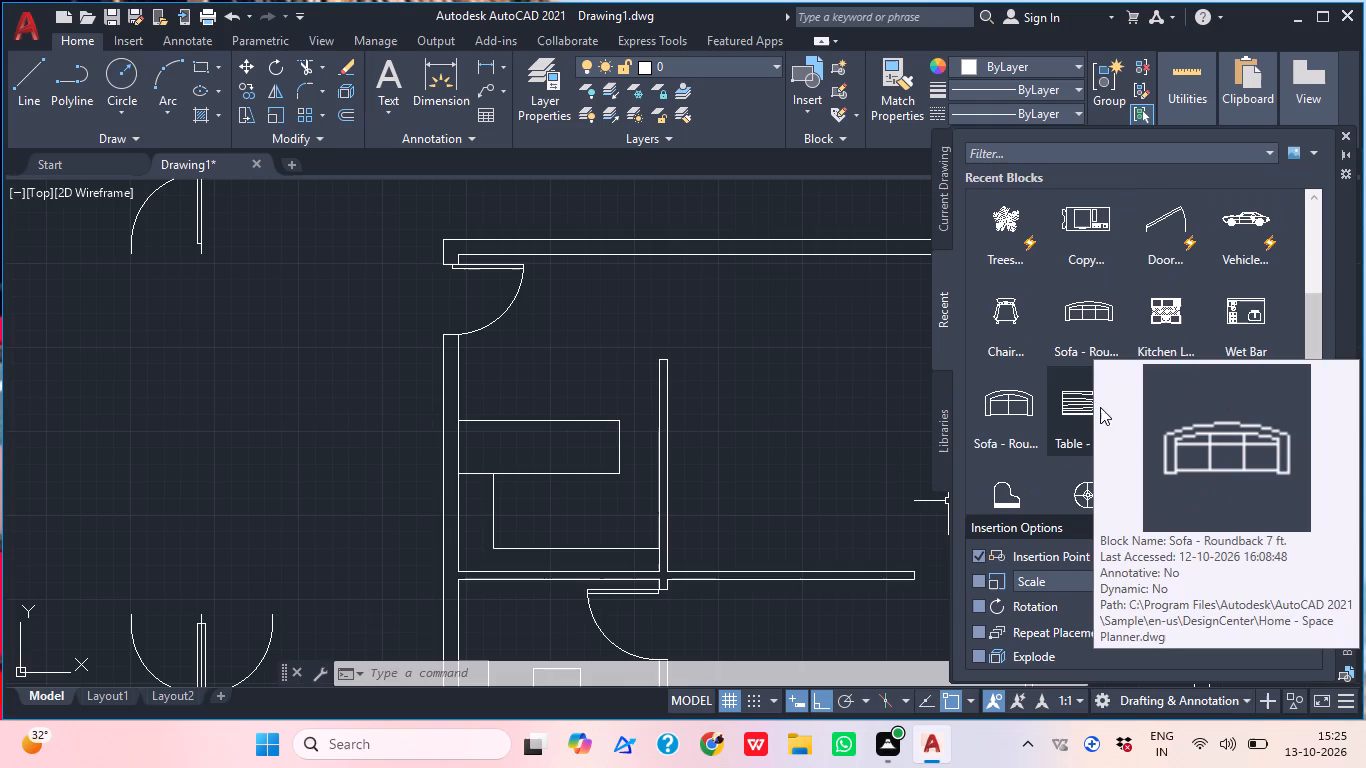
pyautogui.moveTo(1002, 323); pyautogui.dragTo(644, 439)
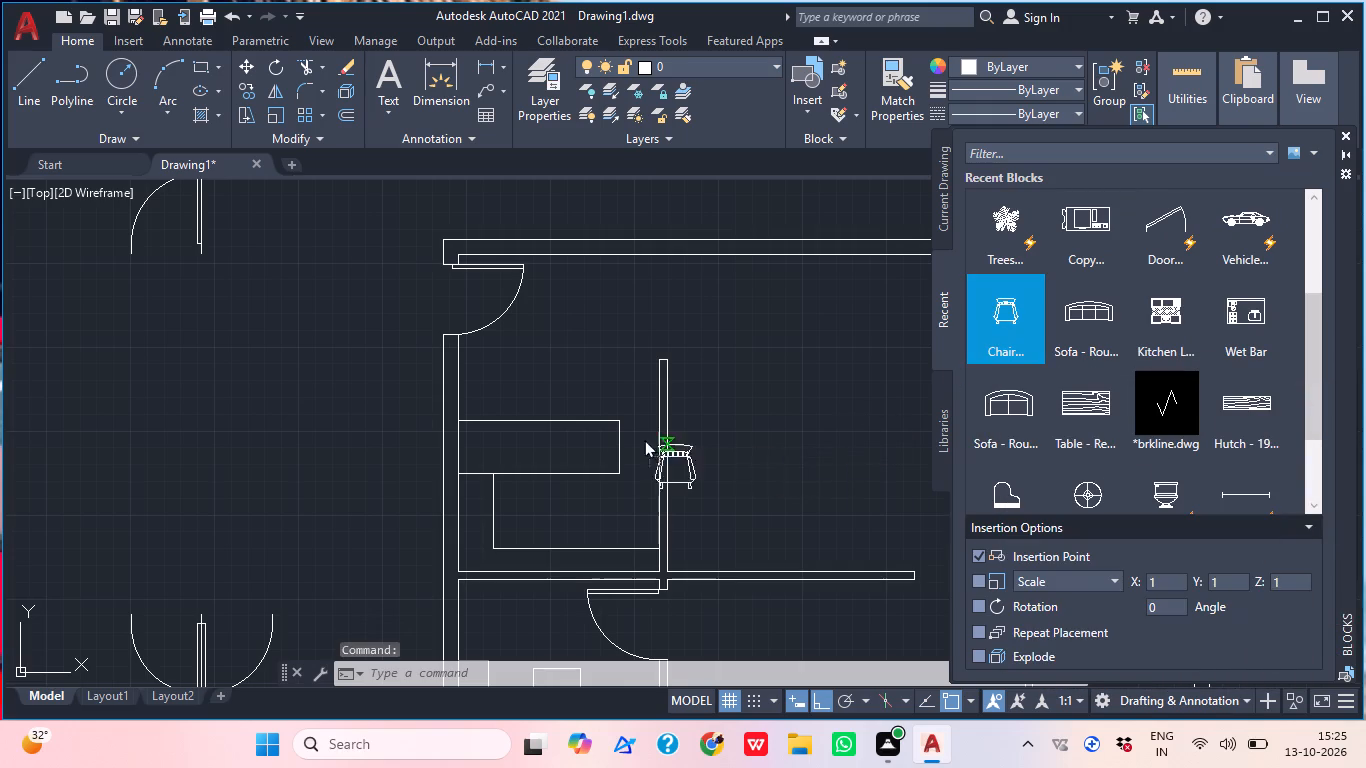
pyautogui.moveTo(644, 439); pyautogui.dragTo(586, 365)
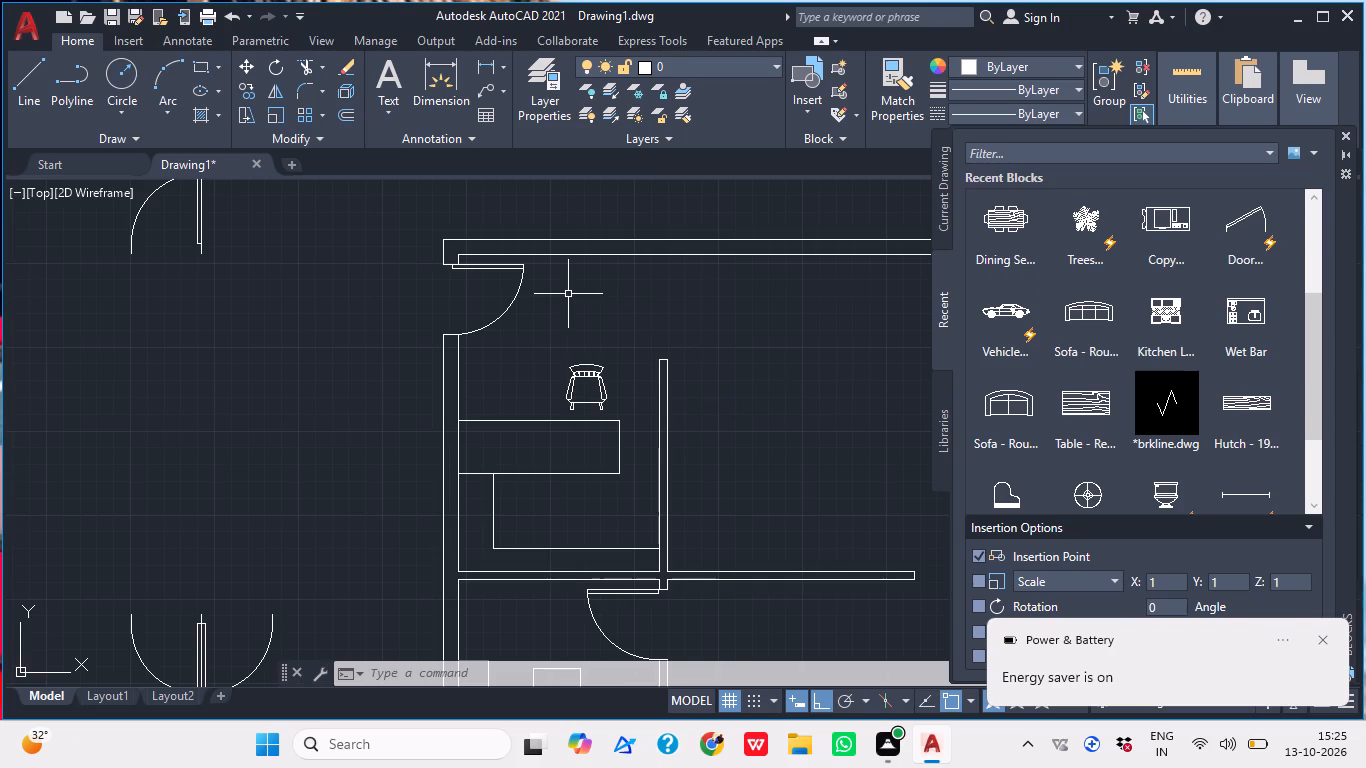
# Copy the rocking chair twice toward the outer wall, about 2'-4" and 4'-7" from the original, forming a row of three.
pyautogui.middleClick(589, 325)
pyautogui.click(594, 392)
pyautogui.click(573, 377)
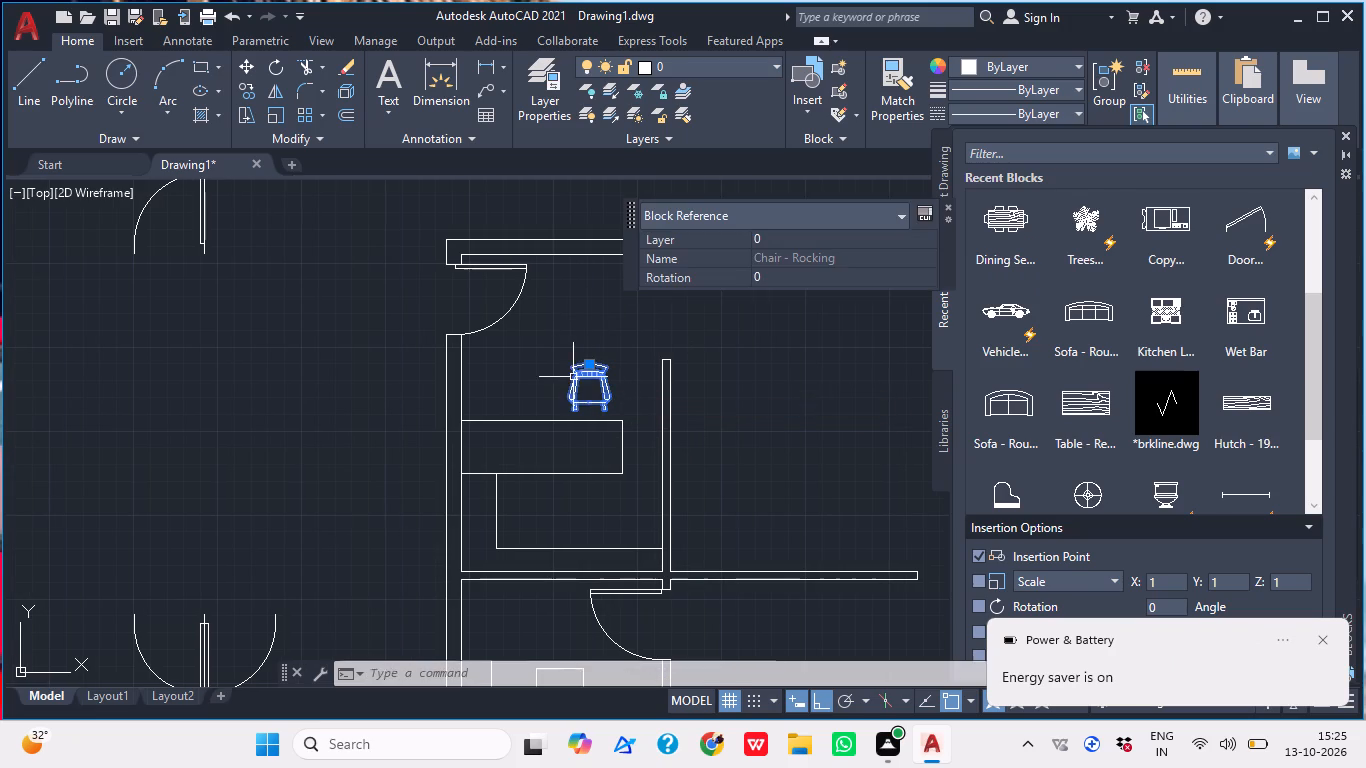
pyautogui.write('cop')
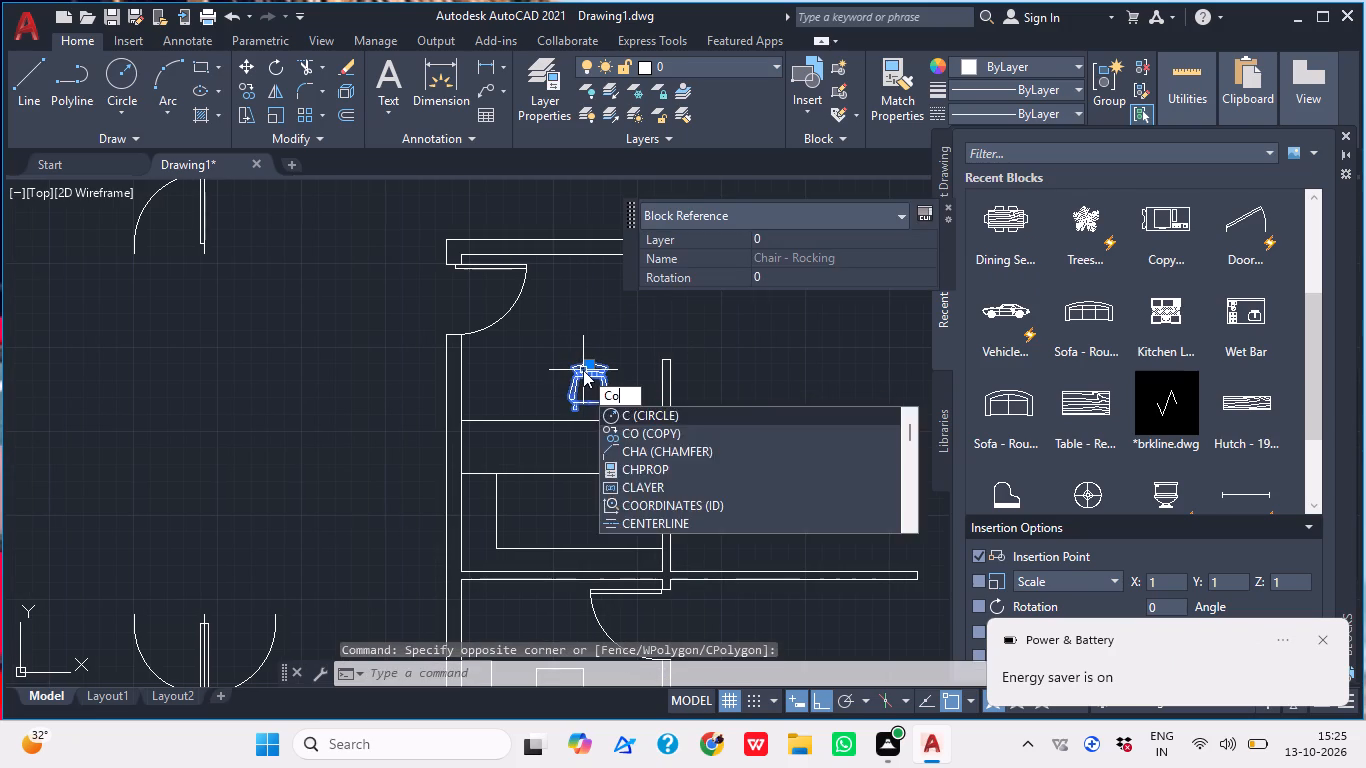
pyautogui.press('space')
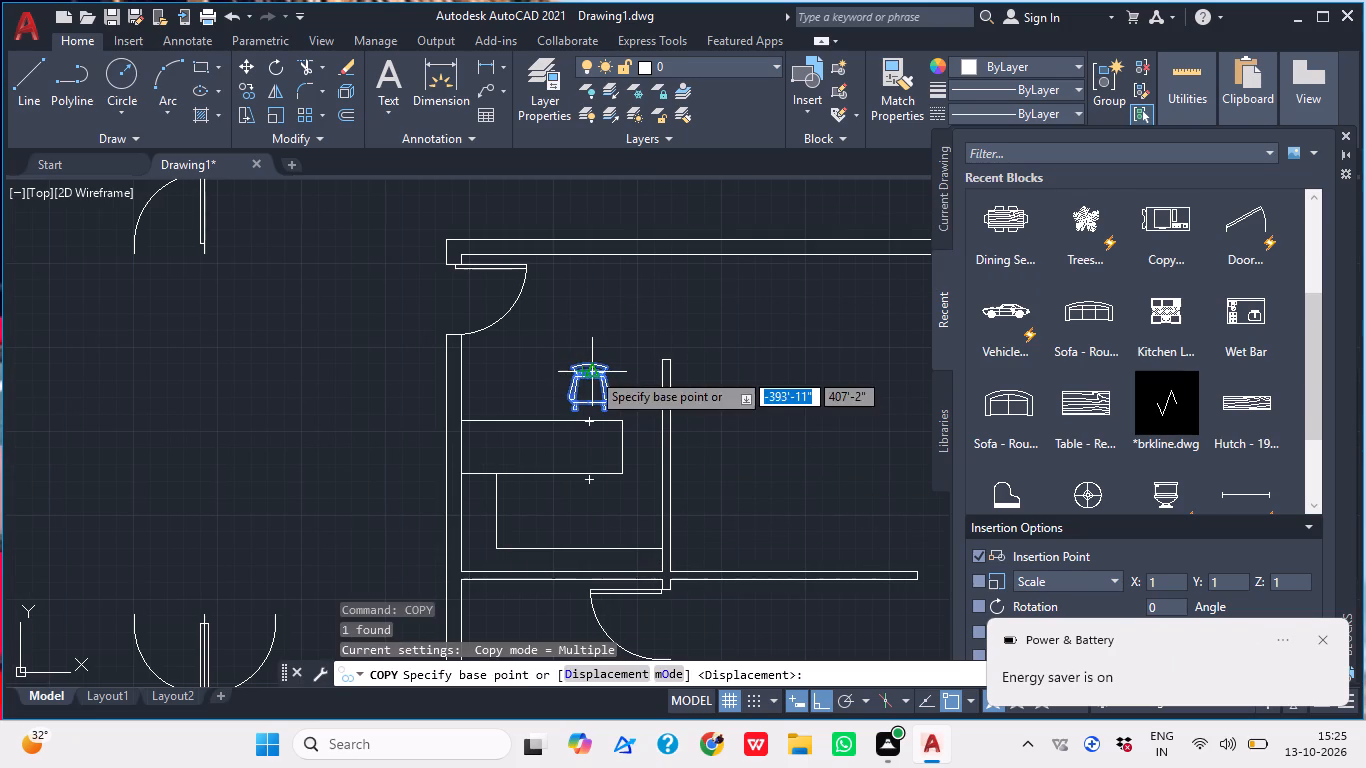
pyautogui.click(591, 371)
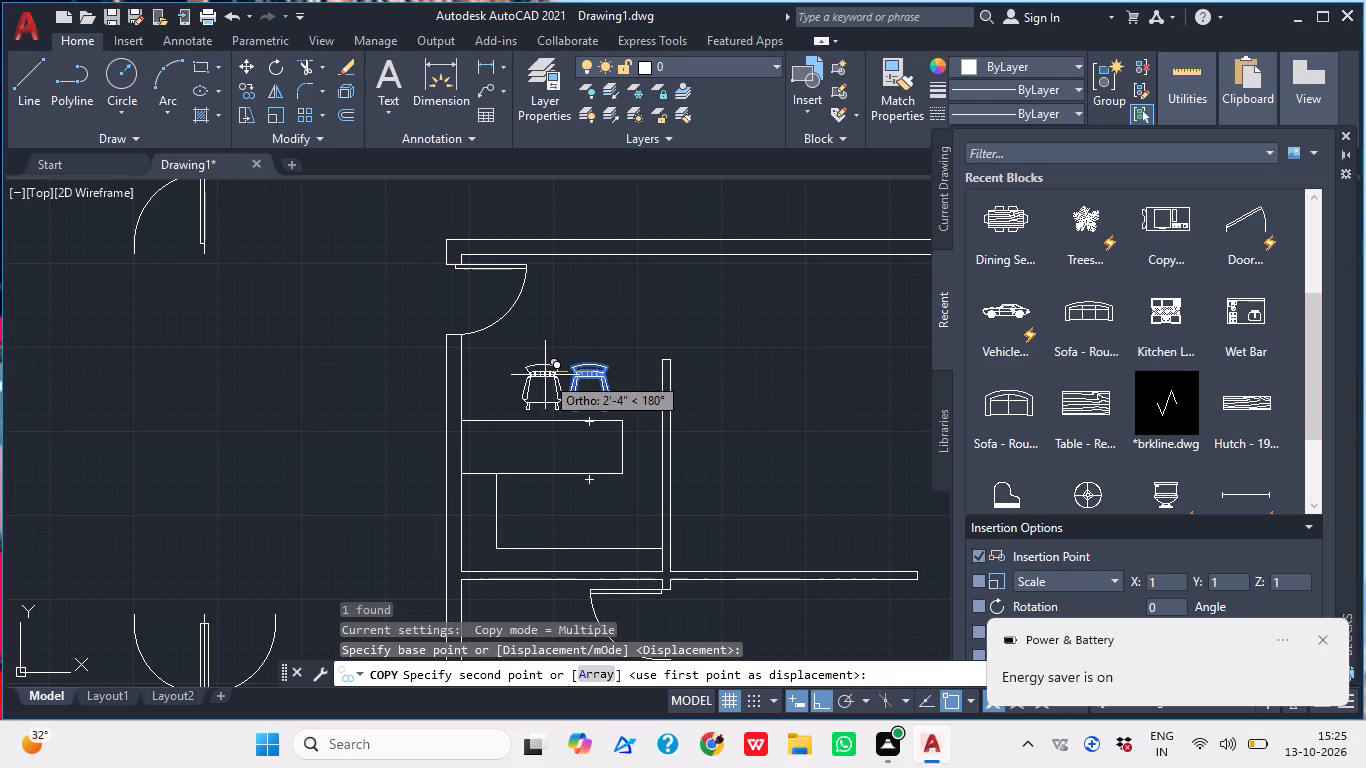
pyautogui.scroll(3, 545, 375)
pyautogui.click(541, 376)
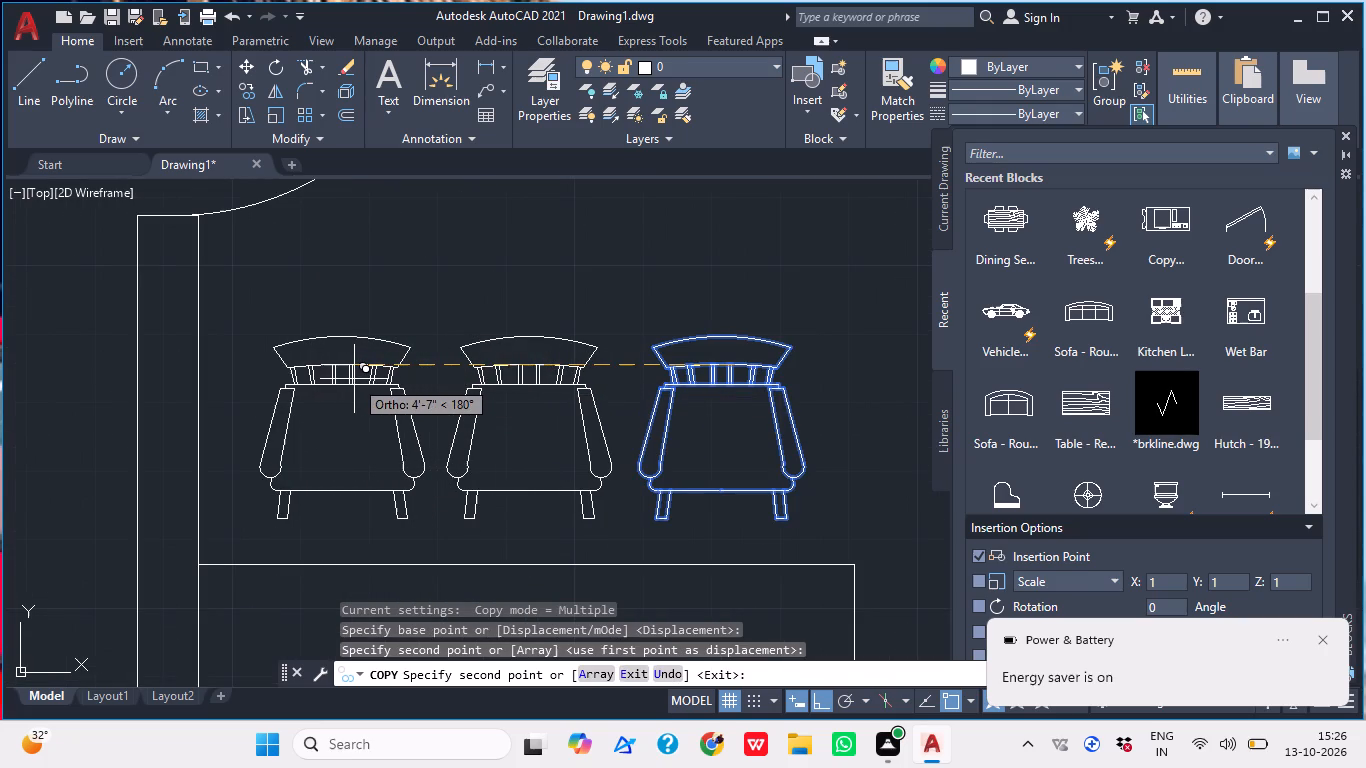
pyautogui.click(354, 379)
pyautogui.moveTo(537, 306); pyautogui.dragTo(592, 305, button='middle')
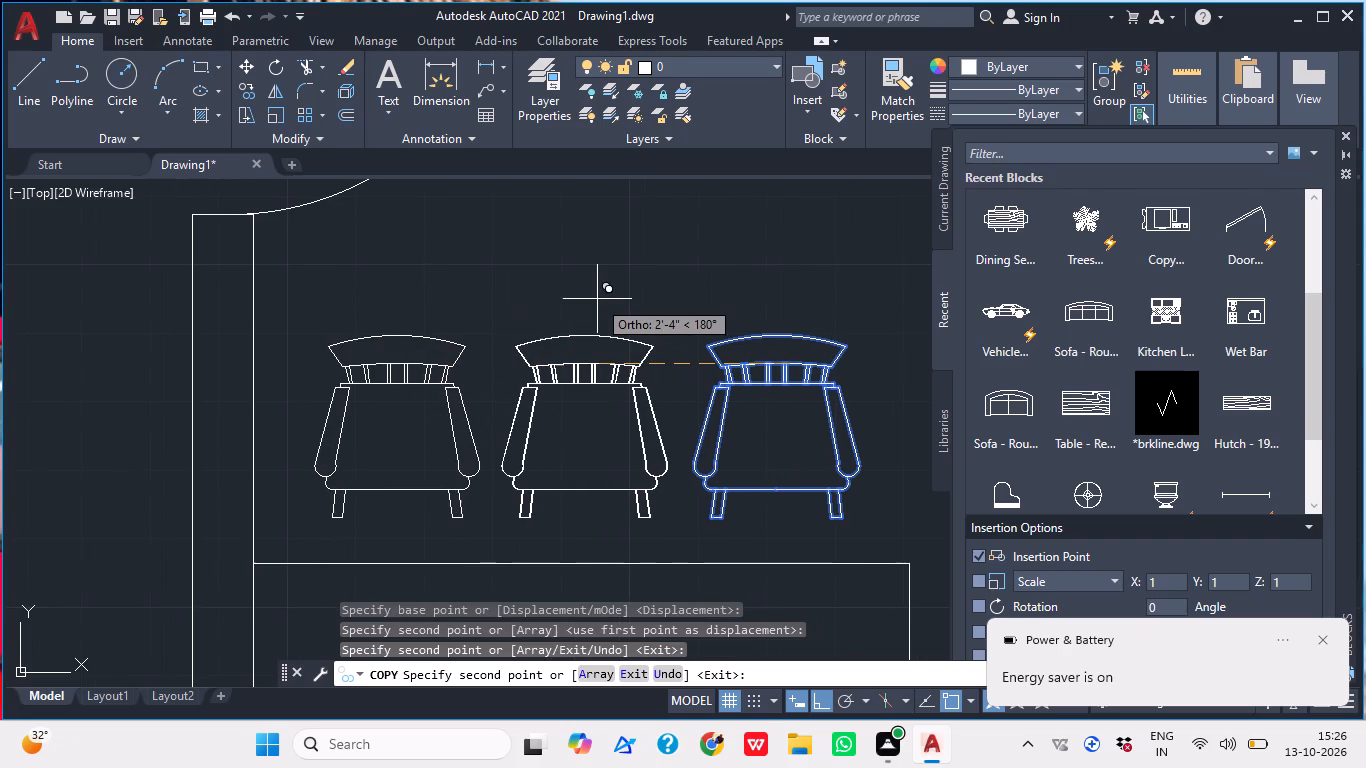
pyautogui.press('Escape')
# Mirror the three chairs about the counter's horizontal centreline to its lower side, keeping the originals.
pyautogui.moveTo(597, 299); pyautogui.dragTo(597, 243, button='middle')
pyautogui.click(779, 456)
pyautogui.click(421, 435)
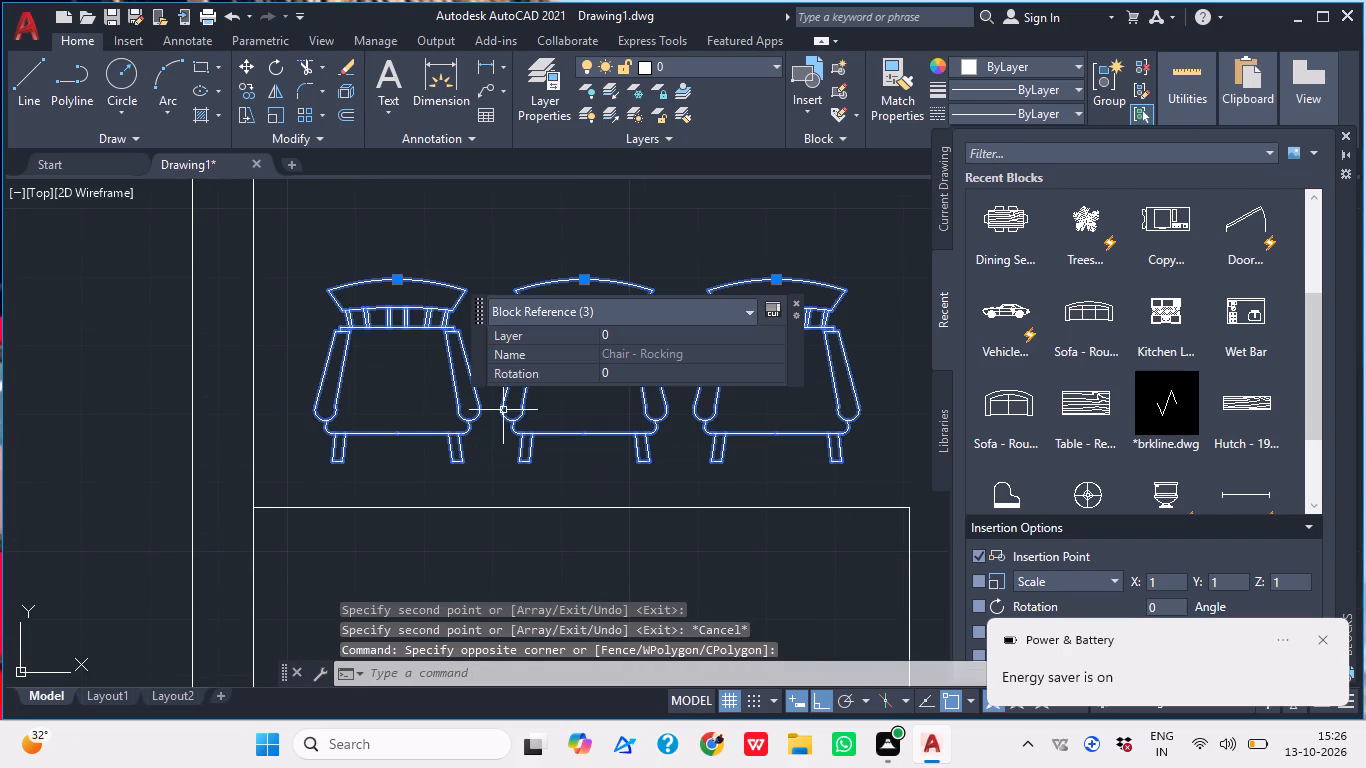
pyautogui.scroll(-2, 559, 344)
pyautogui.moveTo(625, 404); pyautogui.dragTo(576, 296, button='middle')
pyautogui.scroll(-2, 592, 311)
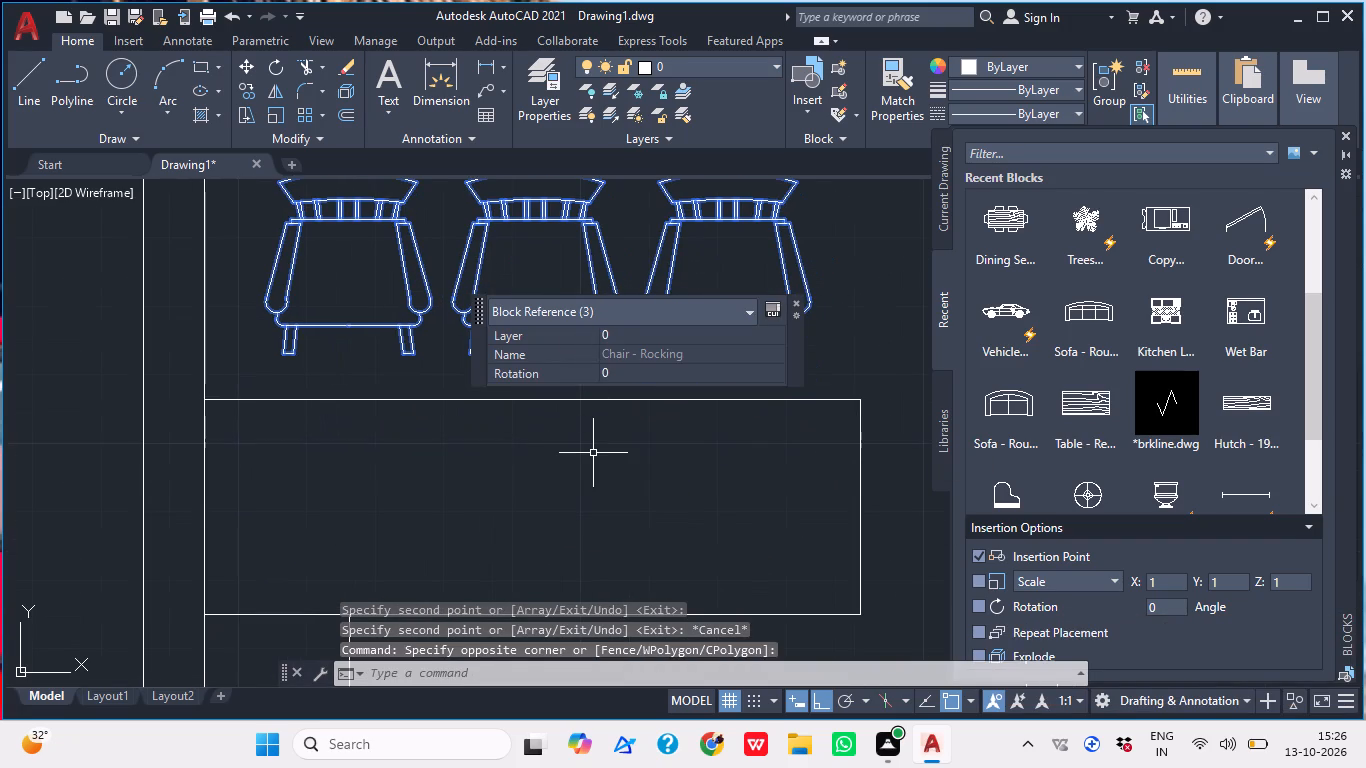
pyautogui.write('mi')
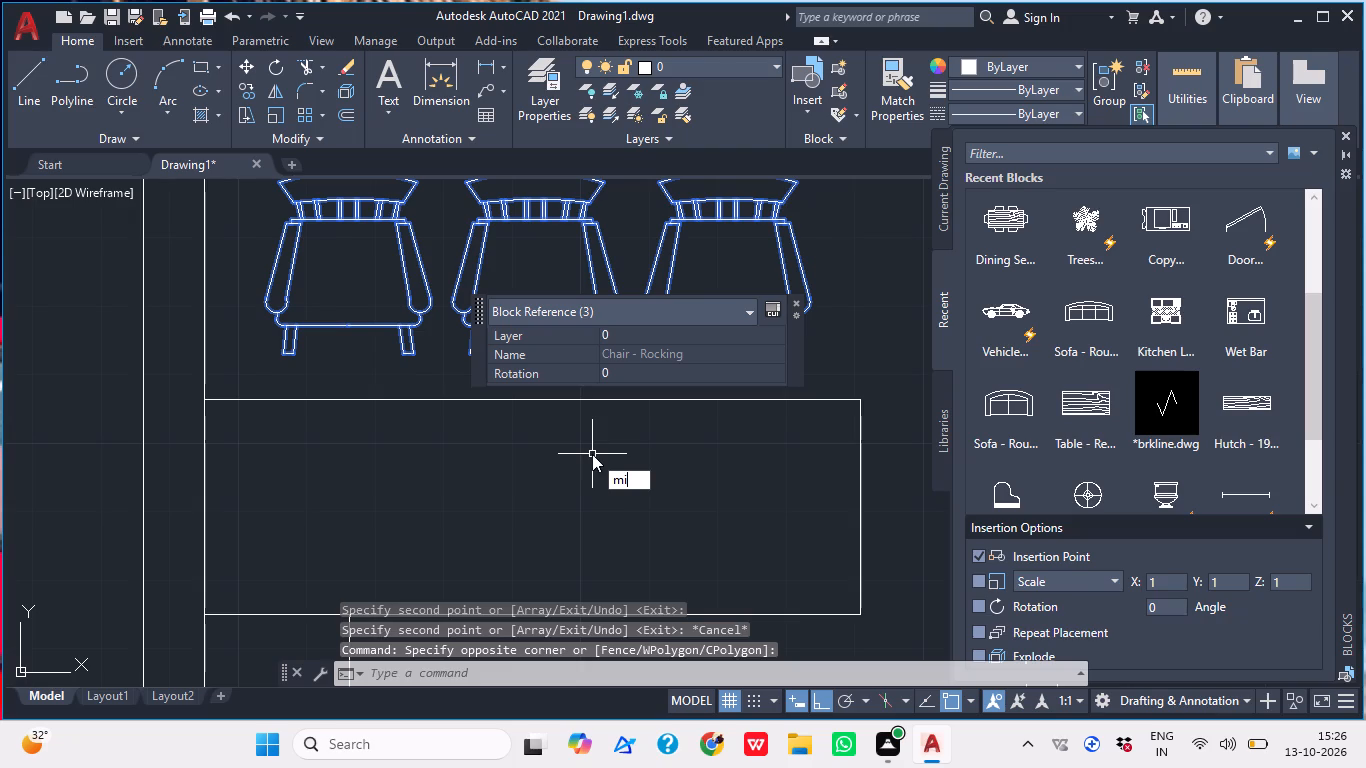
pyautogui.press('space')
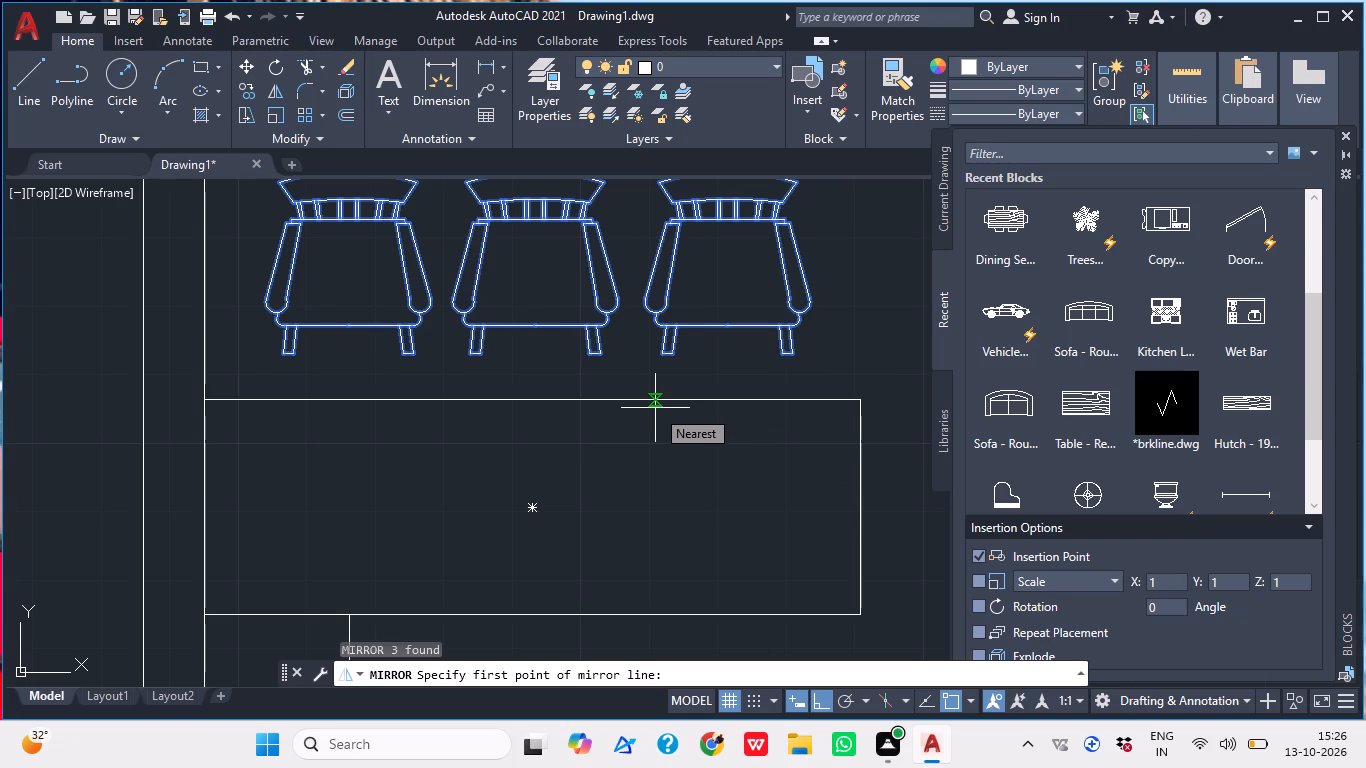
pyautogui.click(864, 505)
pyautogui.scroll(-3, 844, 366)
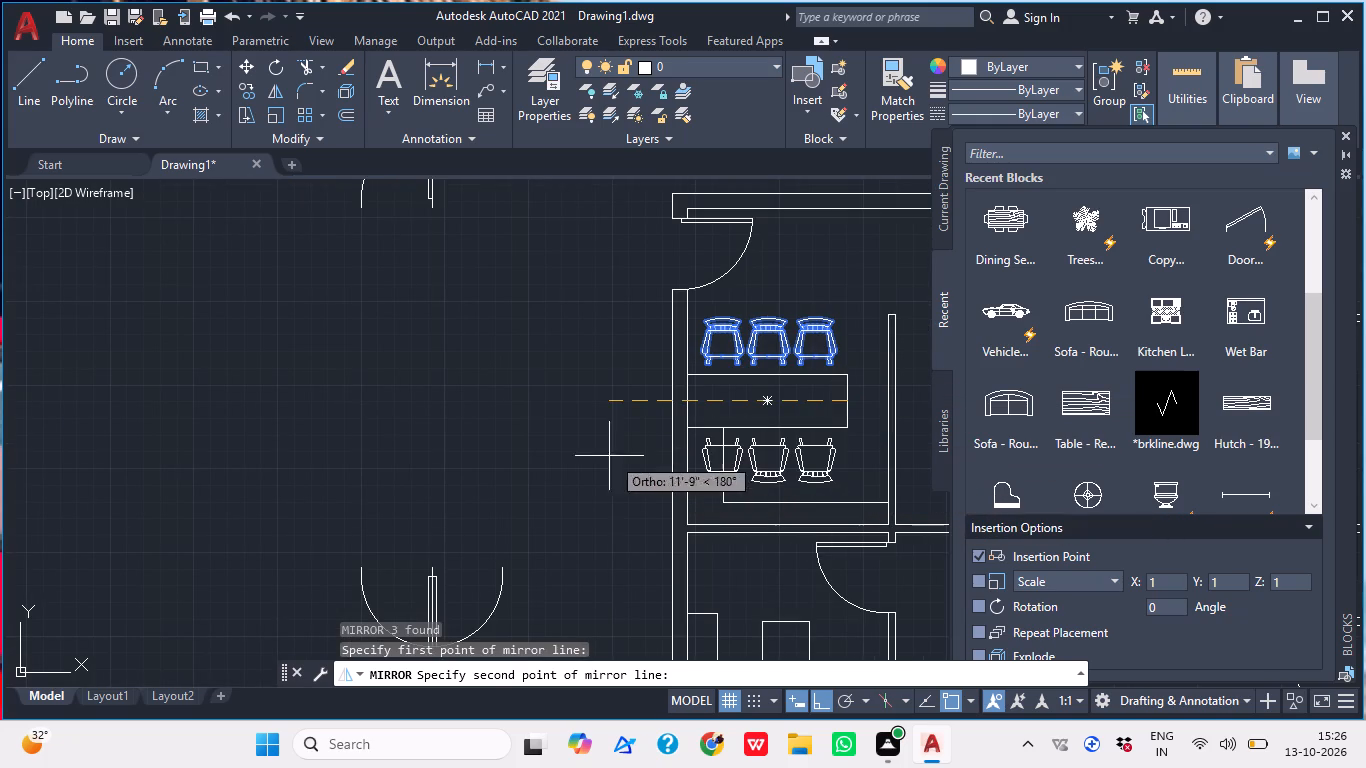
pyautogui.click(541, 436)
pyautogui.click(592, 506)
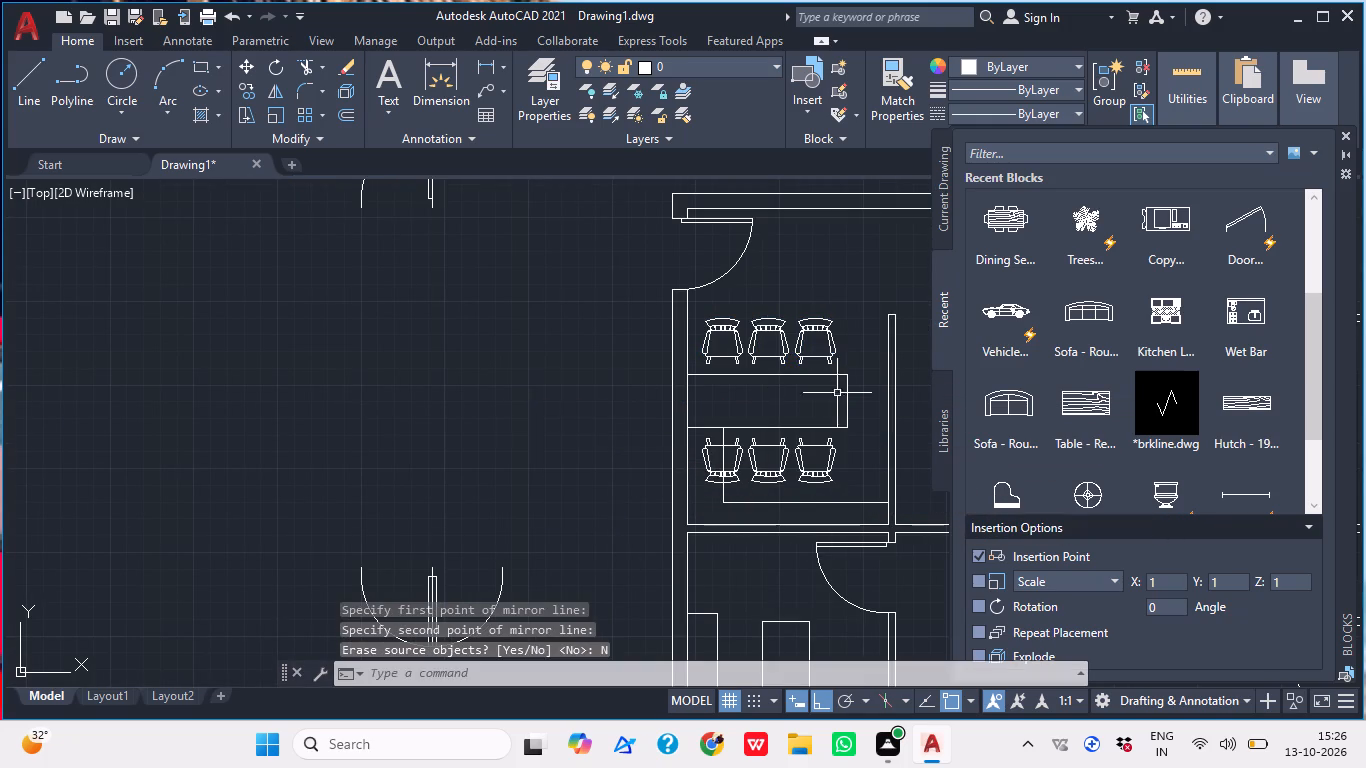
# Erase the two outer mirrored chairs below the counter, leaving only the middle one.
pyautogui.moveTo(843, 394); pyautogui.dragTo(702, 397, button='middle')
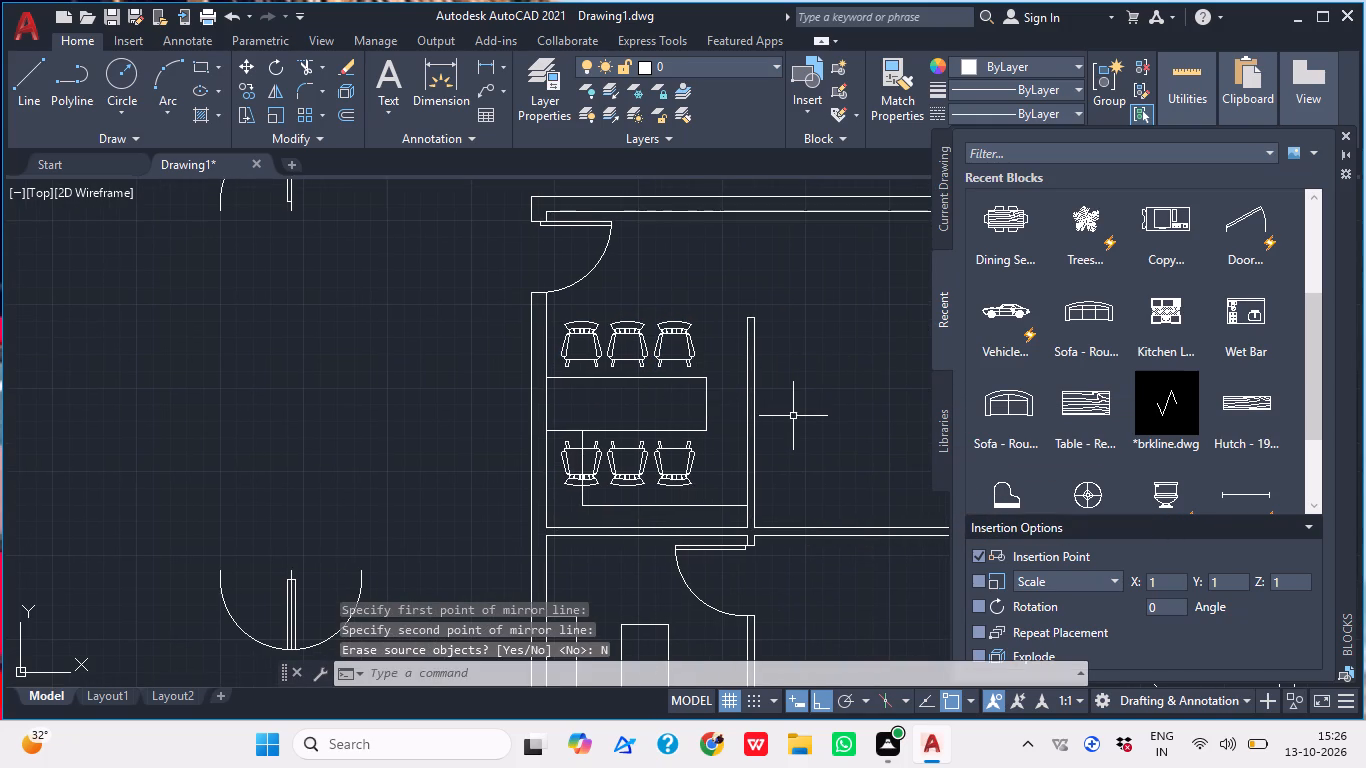
pyautogui.click(661, 481)
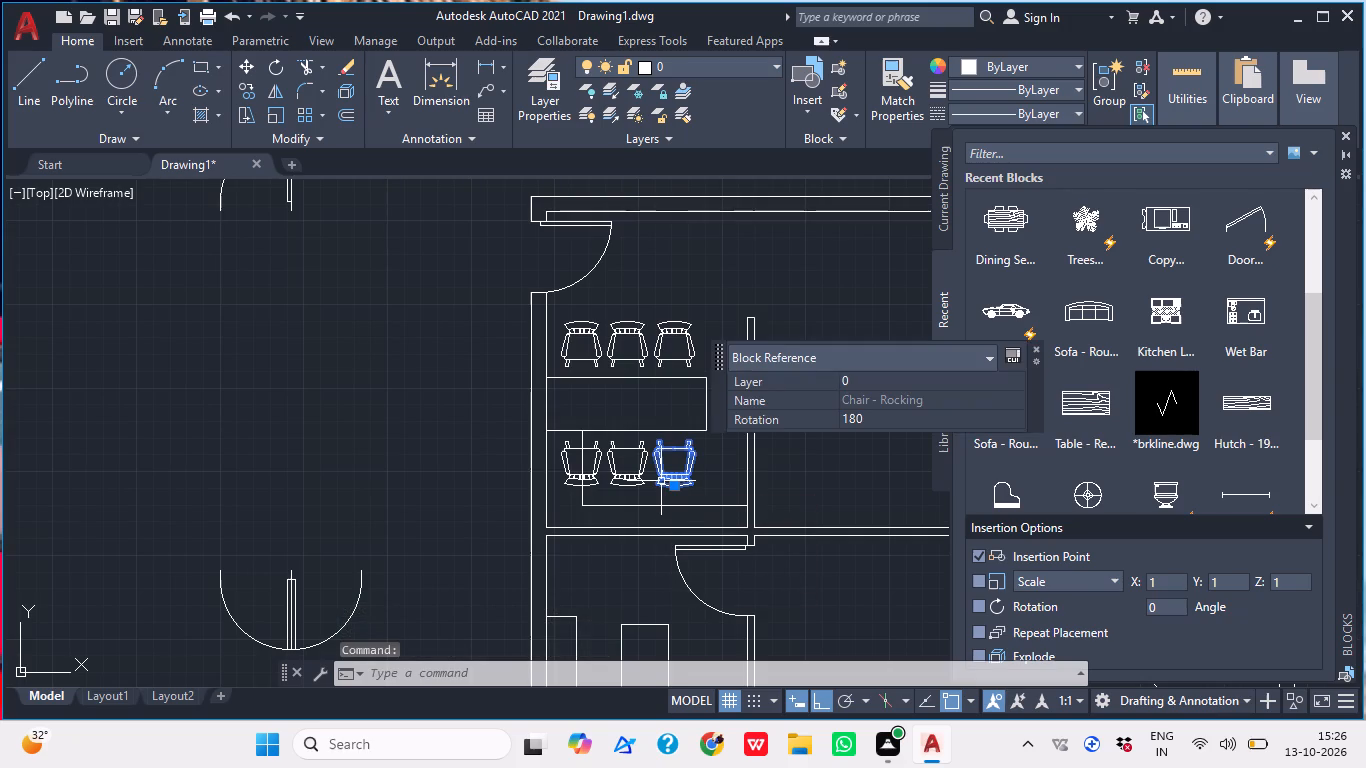
pyautogui.press('Delete')
pyautogui.click(596, 459)
pyautogui.press('Delete')
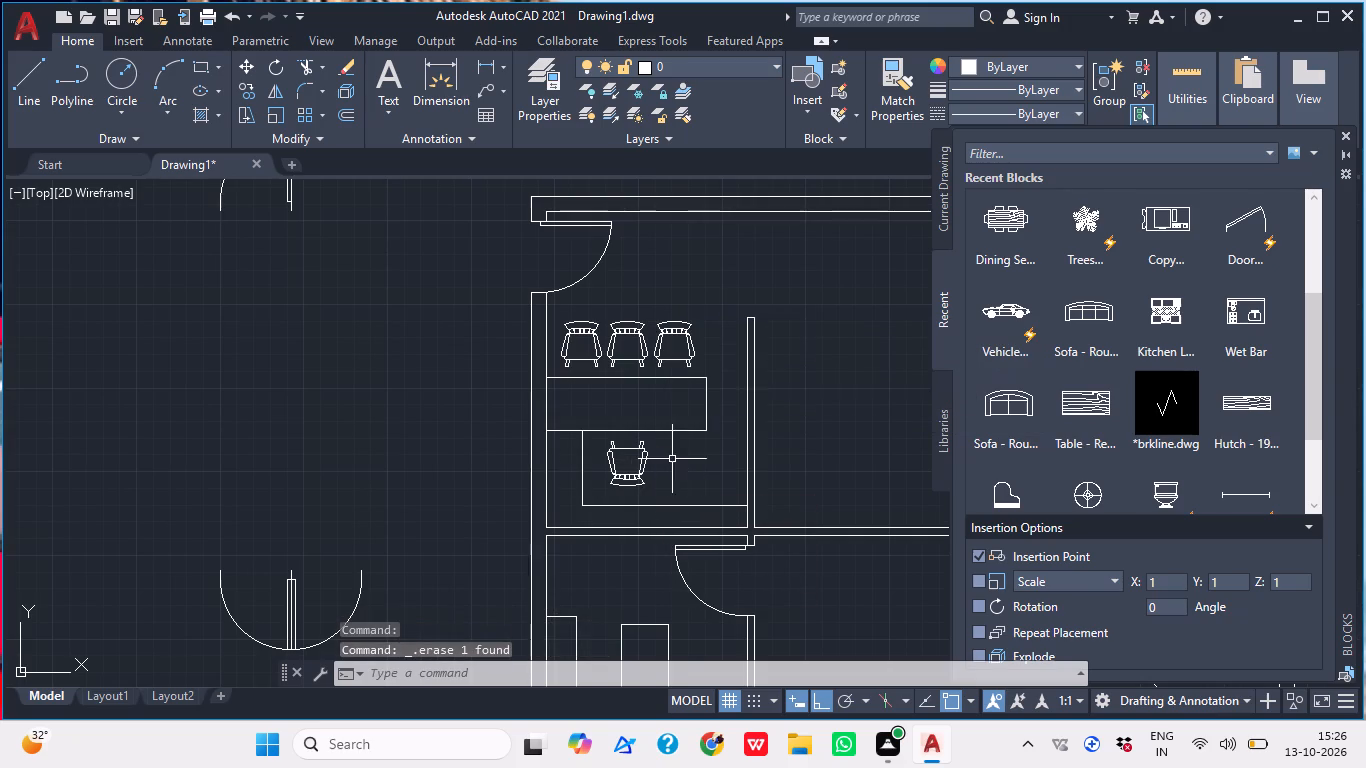
# Draw two horizontal dividers across the narrow side counter by the outer wall, one about midway down and one just above its inner corner.
pyautogui.moveTo(672, 459); pyautogui.dragTo(667, 391, button='middle')
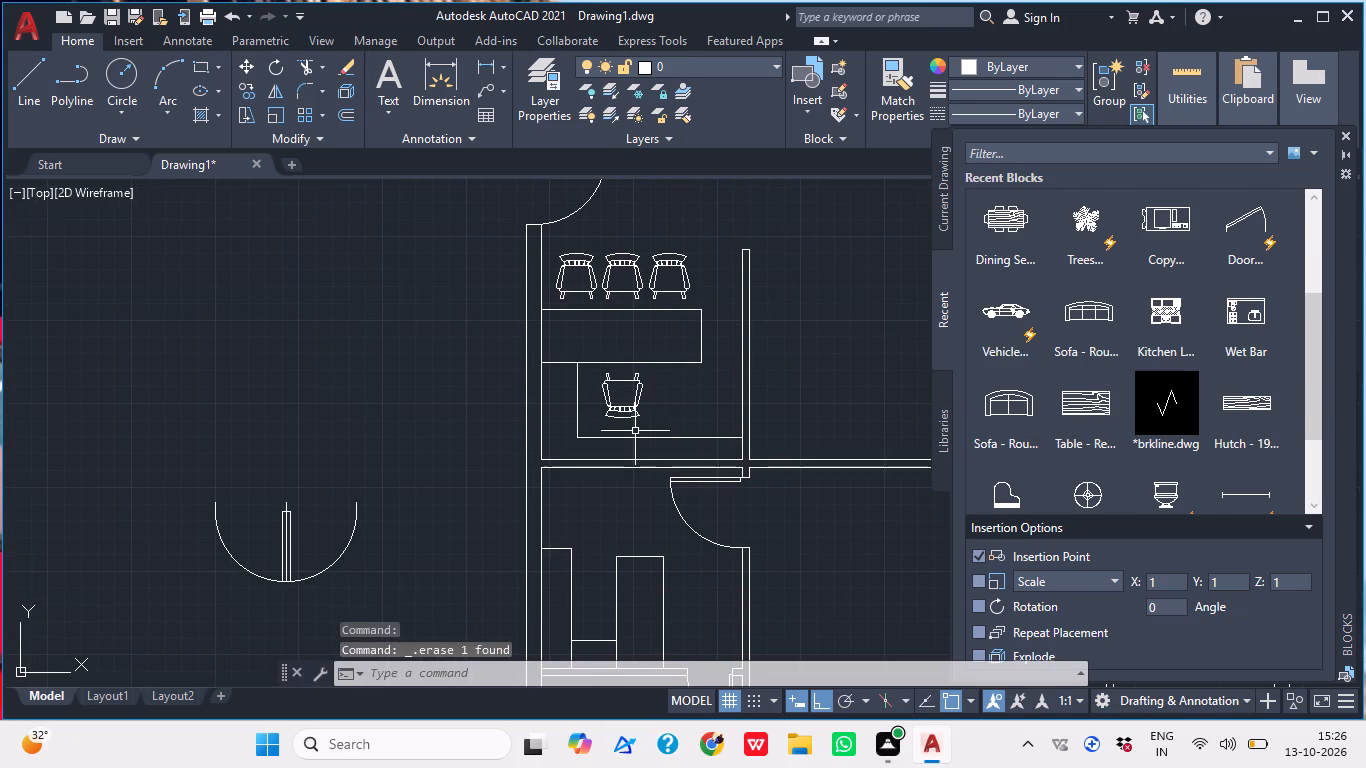
pyautogui.write('l')
pyautogui.press('space')
pyautogui.scroll(1, 563, 402)
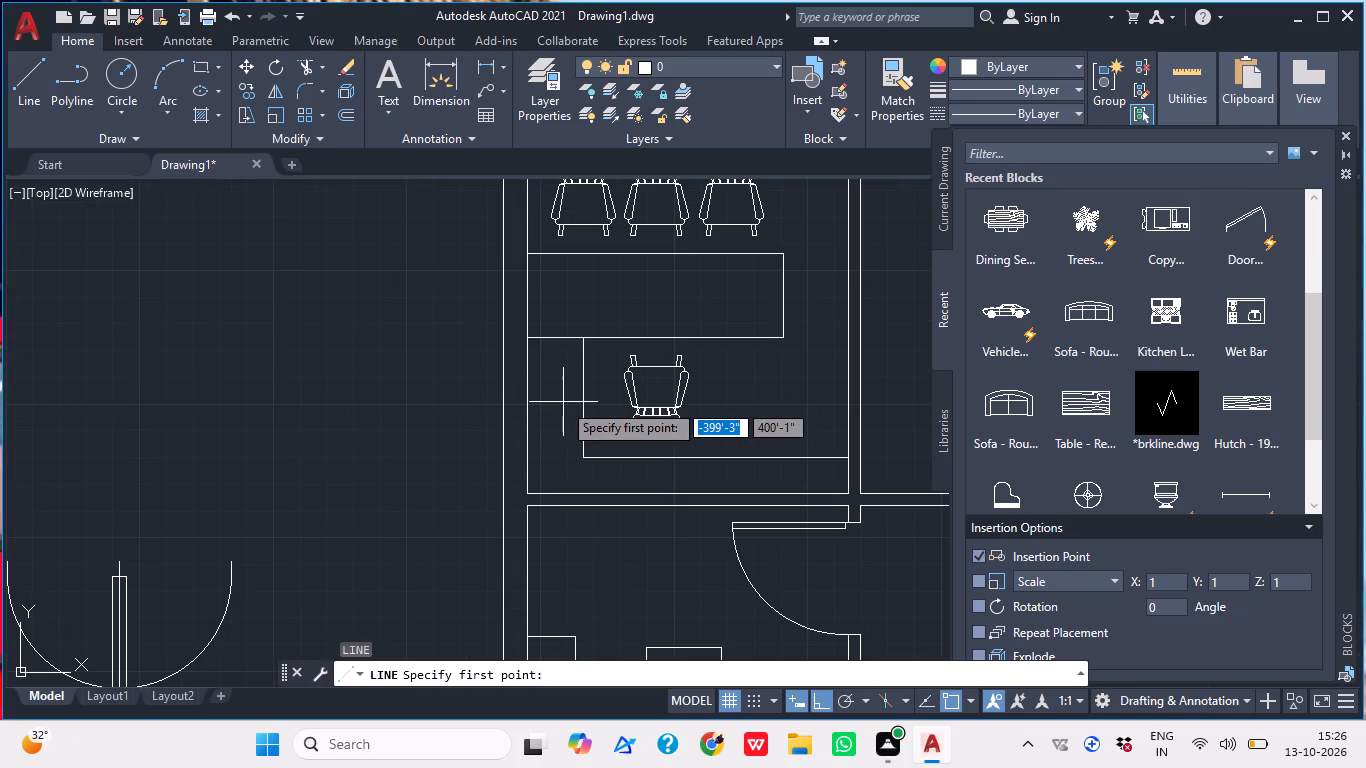
pyautogui.click(533, 394)
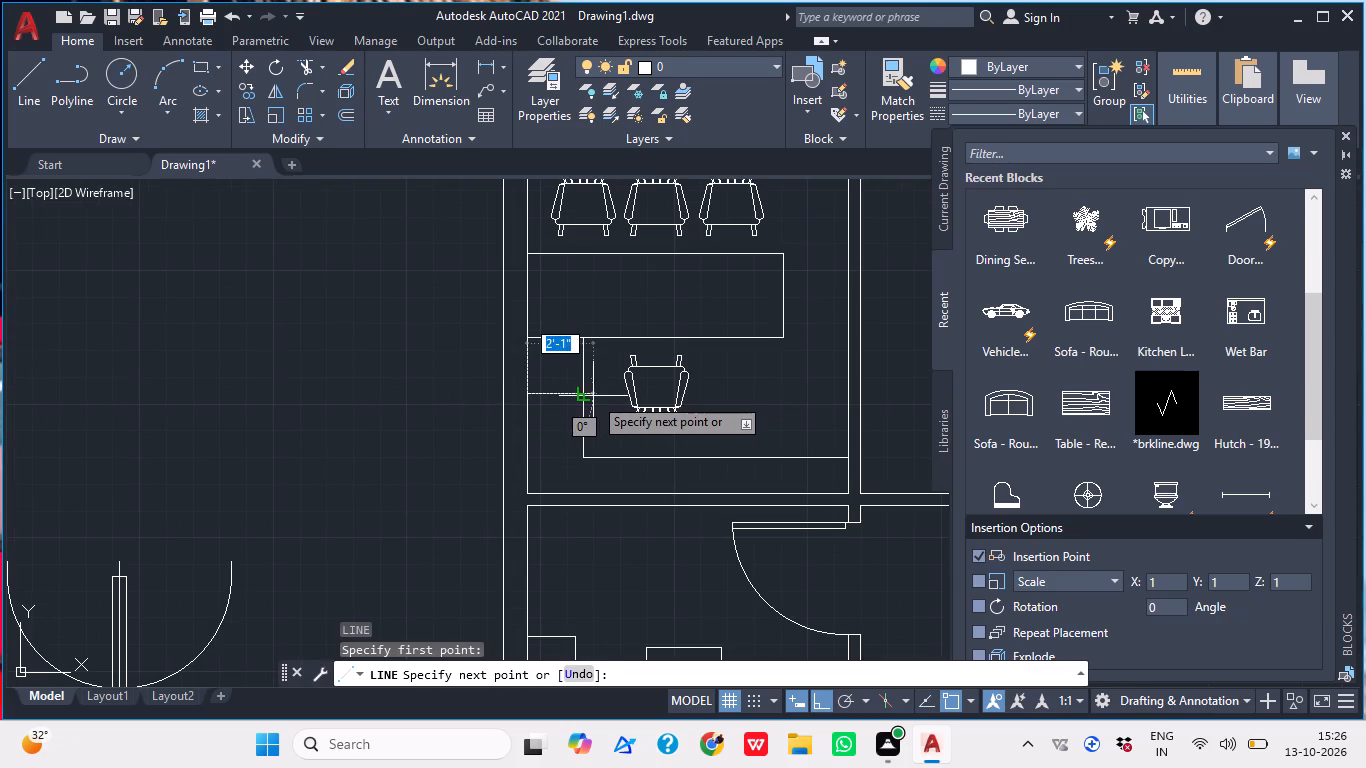
pyautogui.click(592, 396)
pyautogui.press('Escape')
pyautogui.write('l')
pyautogui.press('space')
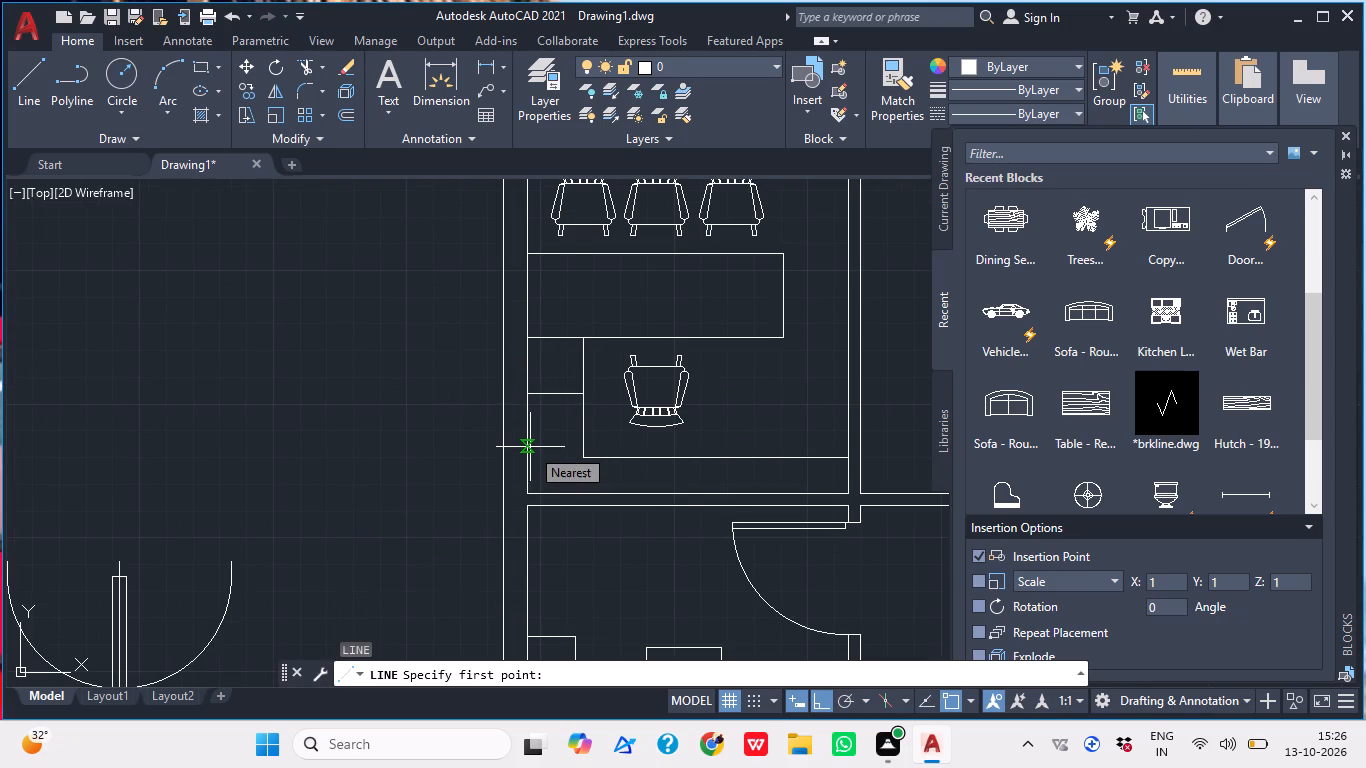
pyautogui.click(535, 454)
pyautogui.click(578, 450)
pyautogui.press('Escape')
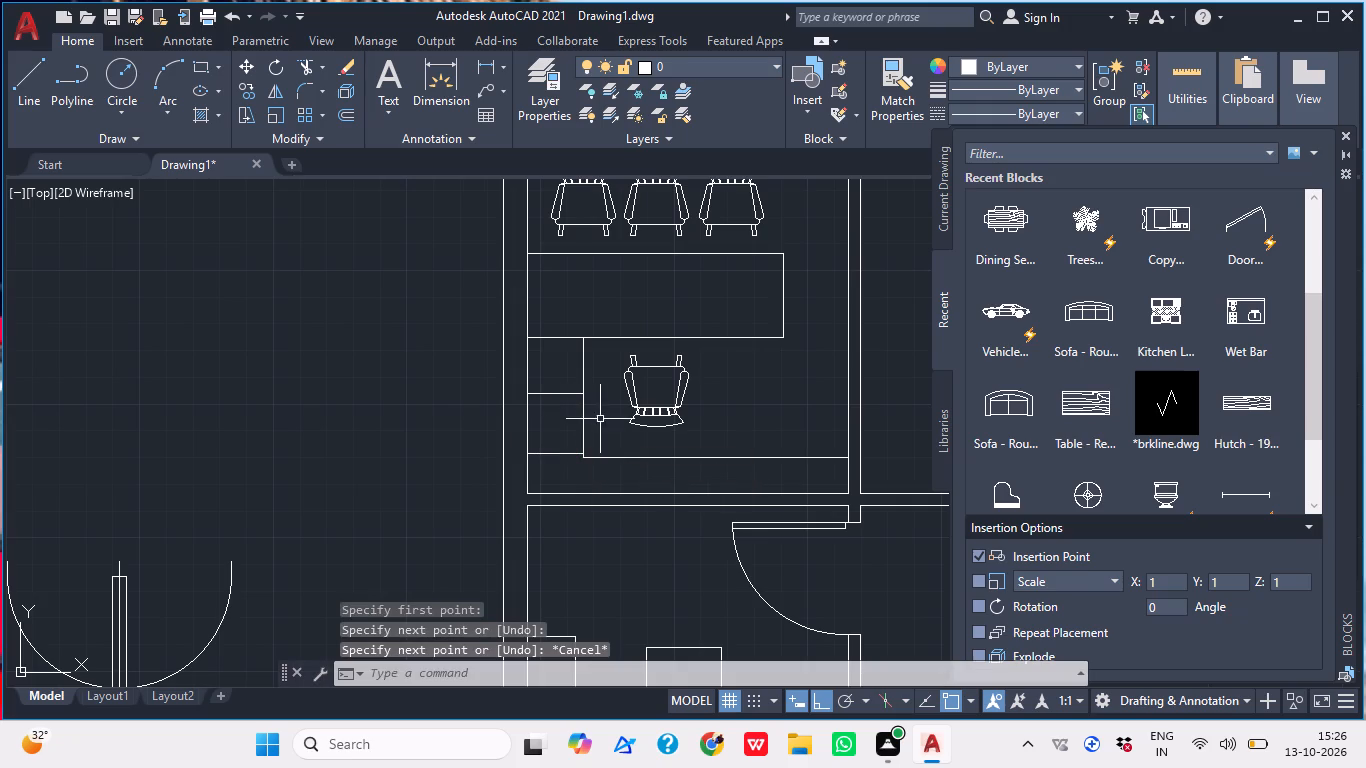
# Draw a short vertical line from the side counter's inner corner down to the horizontal partition.
pyautogui.write('l')
pyautogui.press('space')
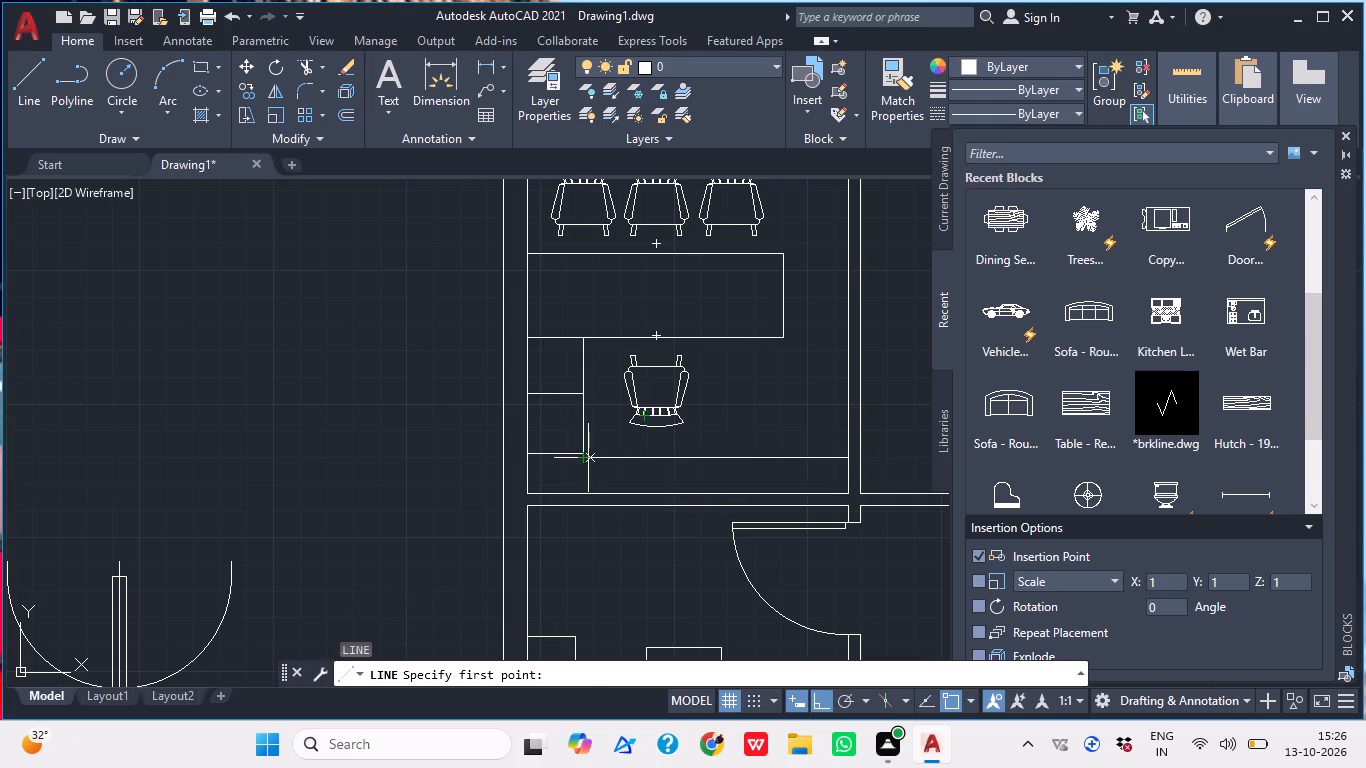
pyautogui.click(588, 458)
pyautogui.click(586, 492)
pyautogui.press('Escape')
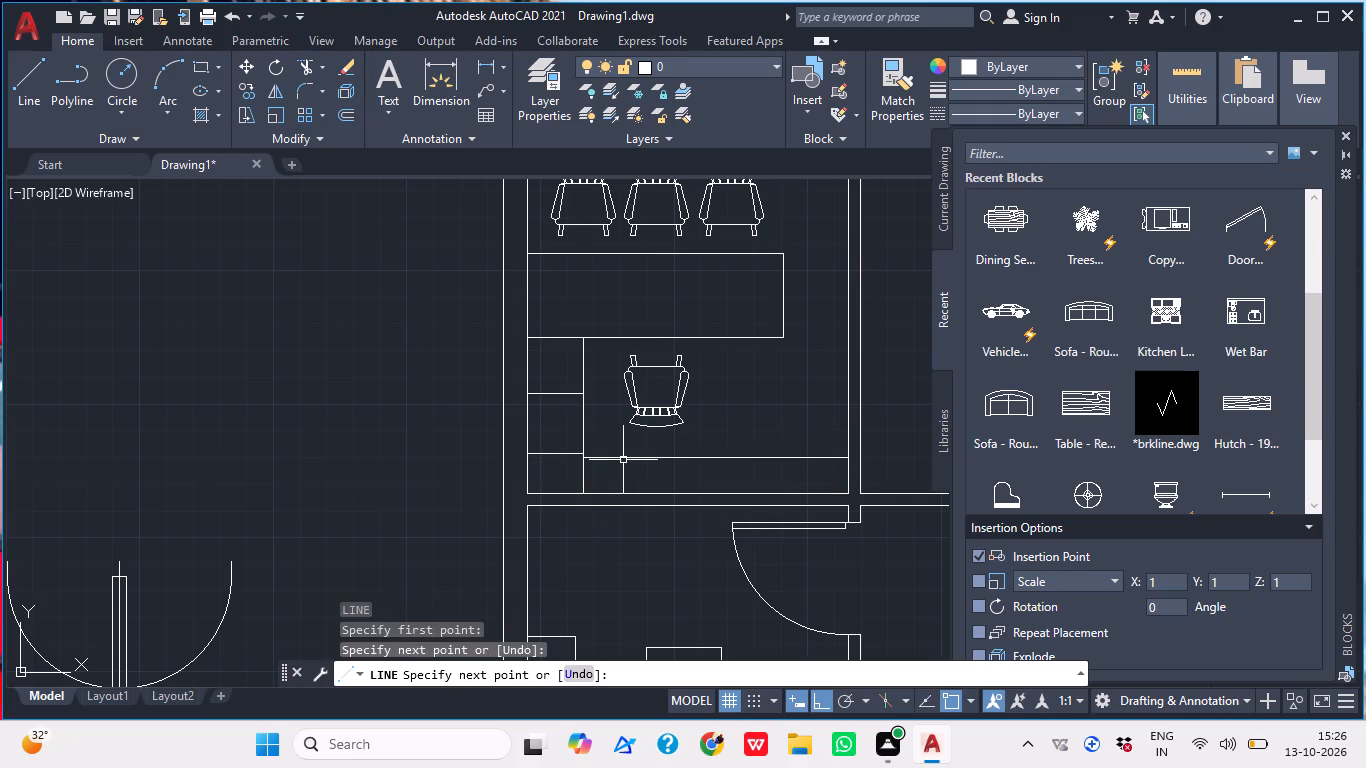
# Draw two vertical dividers across the narrow counter strip along the horizontal partition, below the single chair, at roughly equal spacing from its inner corner.
pyautogui.write('l')
pyautogui.press('space')
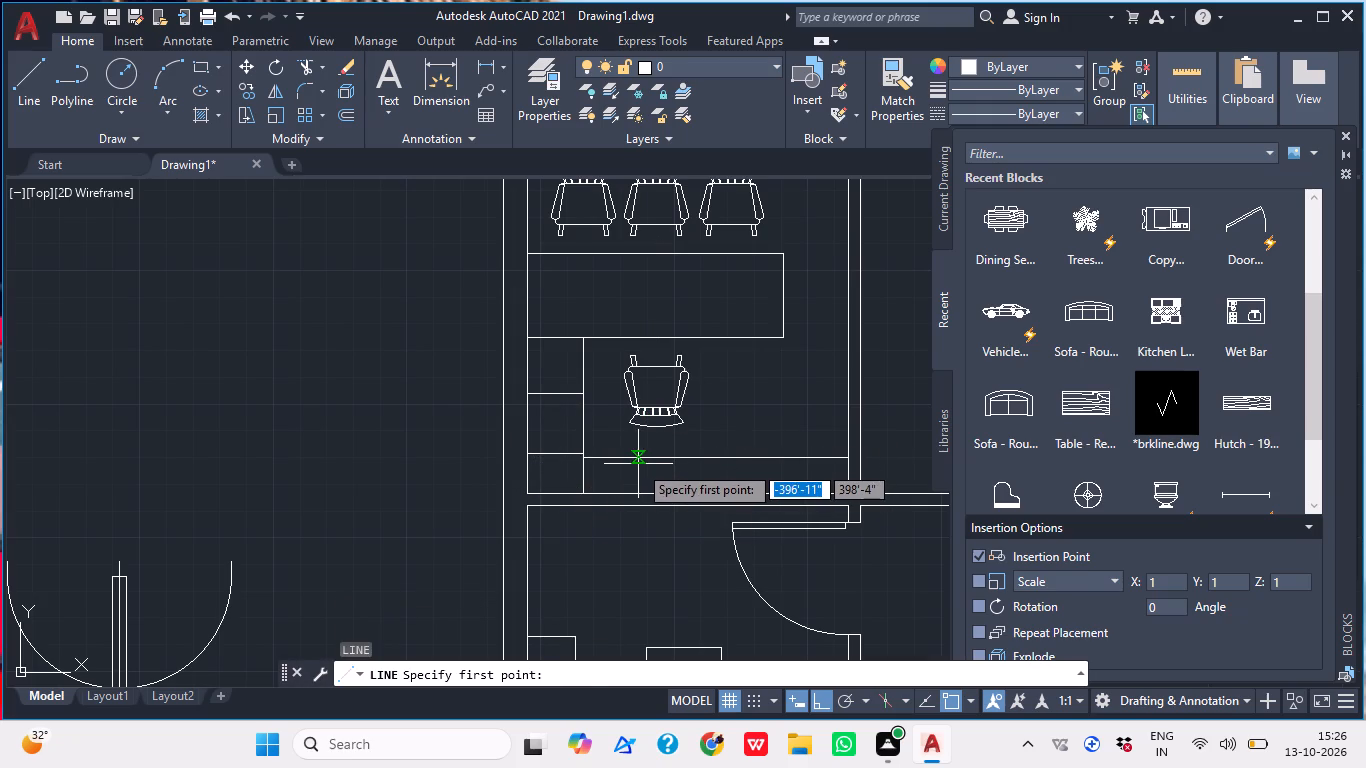
pyautogui.click(638, 464)
pyautogui.click(634, 493)
pyautogui.press('Escape')
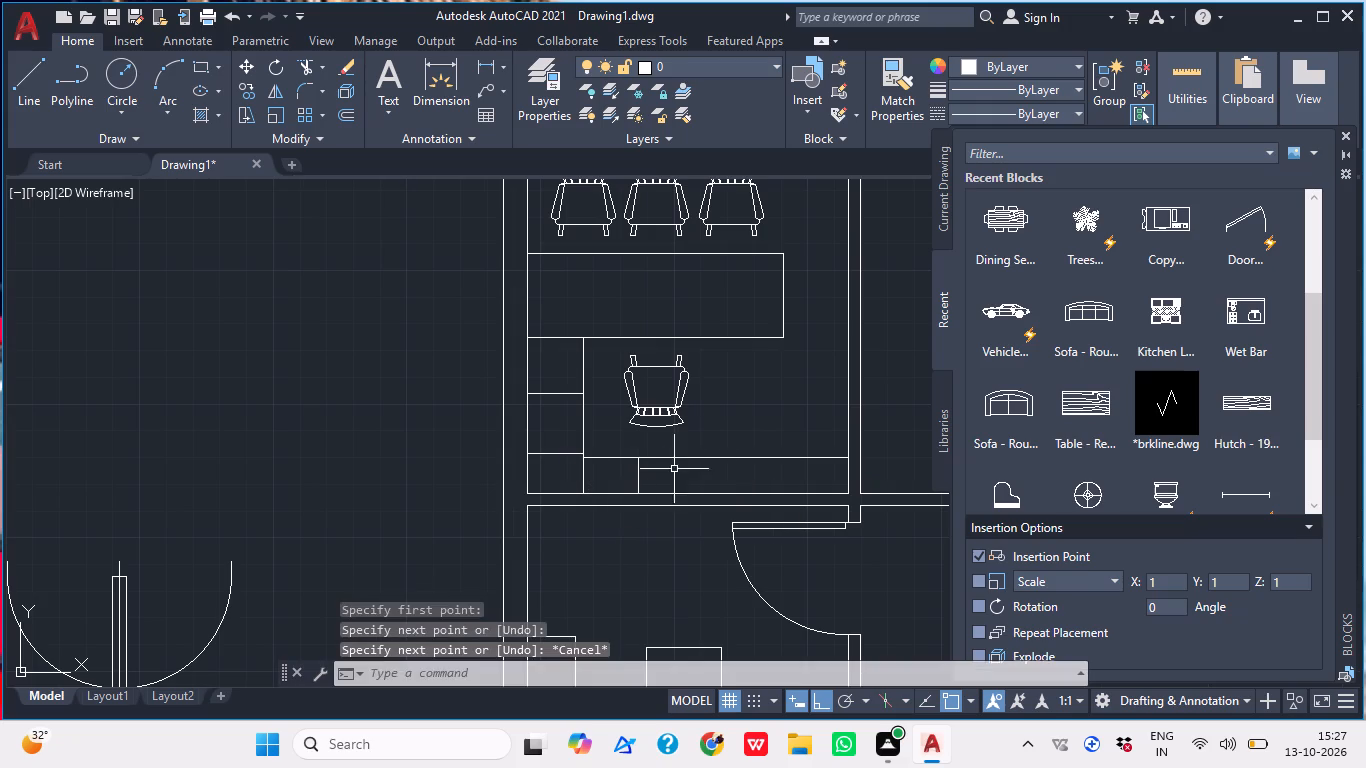
pyautogui.write('l')
pyautogui.press('space')
pyautogui.click(699, 460)
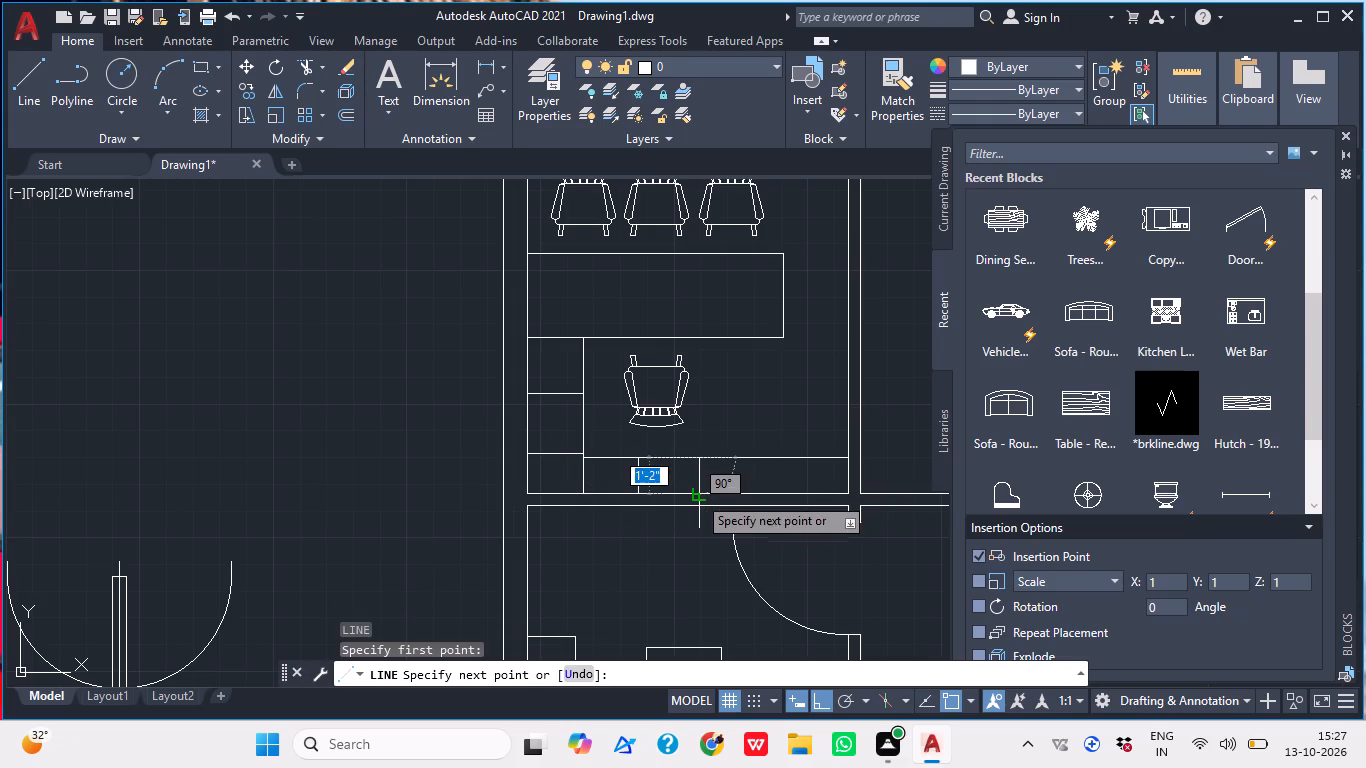
pyautogui.click(697, 498)
pyautogui.press('Escape')
# Draw two more vertical dividers across the remaining length of the counter strip, splitting it into five compartments up to the room's inner partition.
pyautogui.write('l')
pyautogui.press('space')
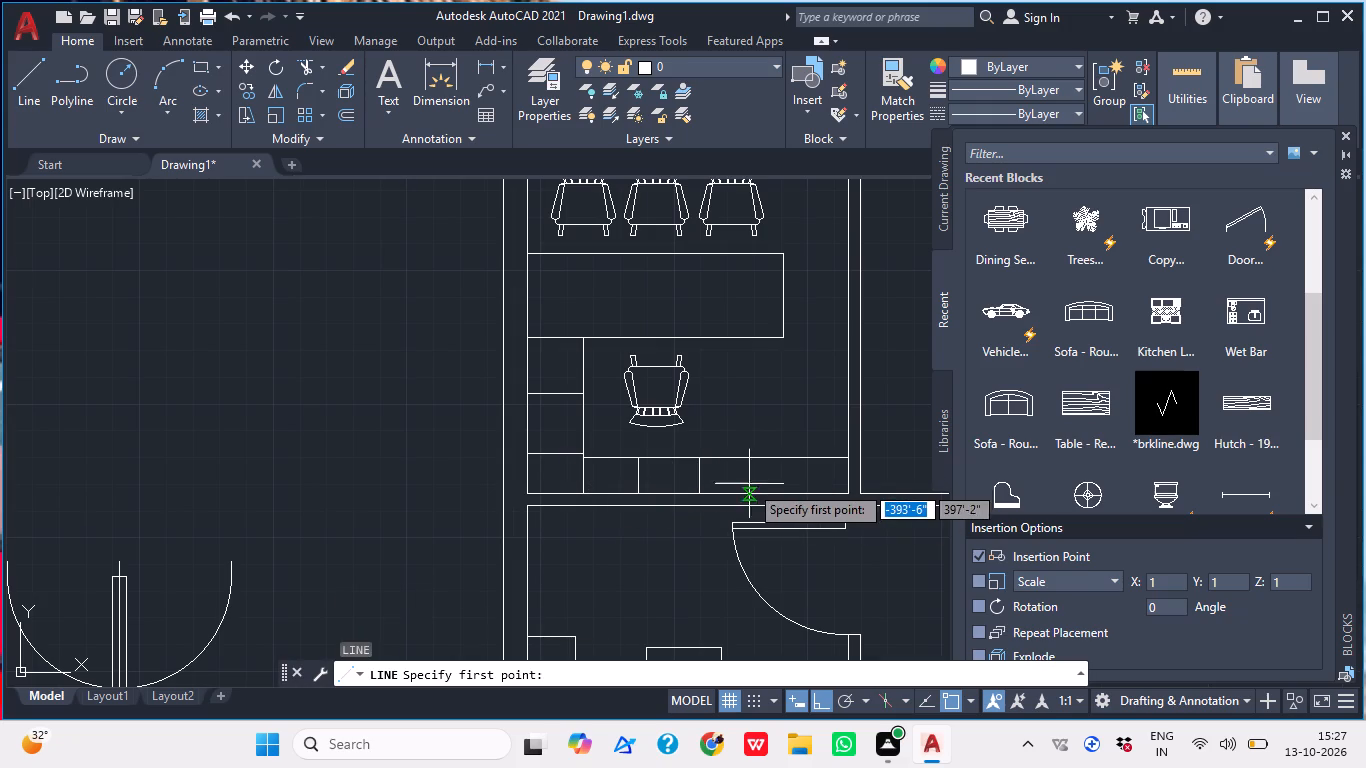
pyautogui.click(761, 463)
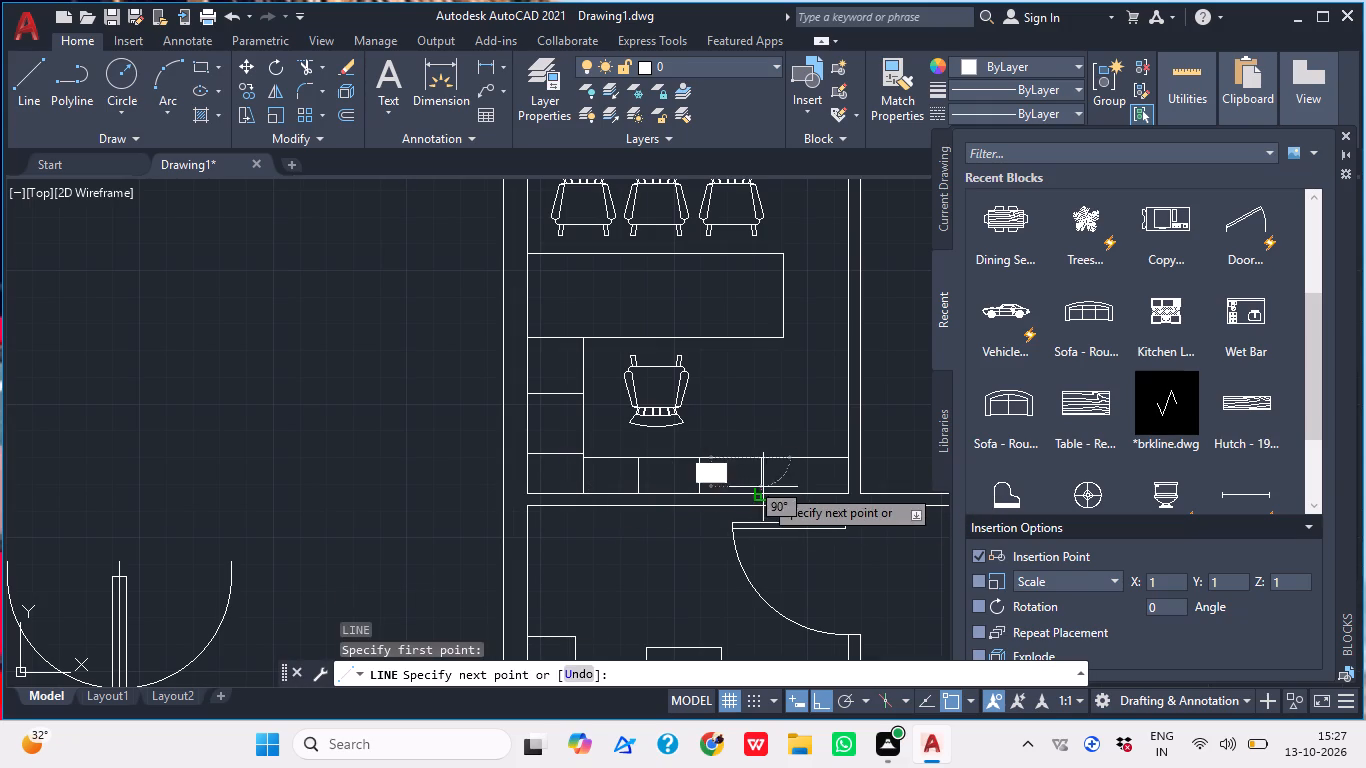
pyautogui.click(763, 489)
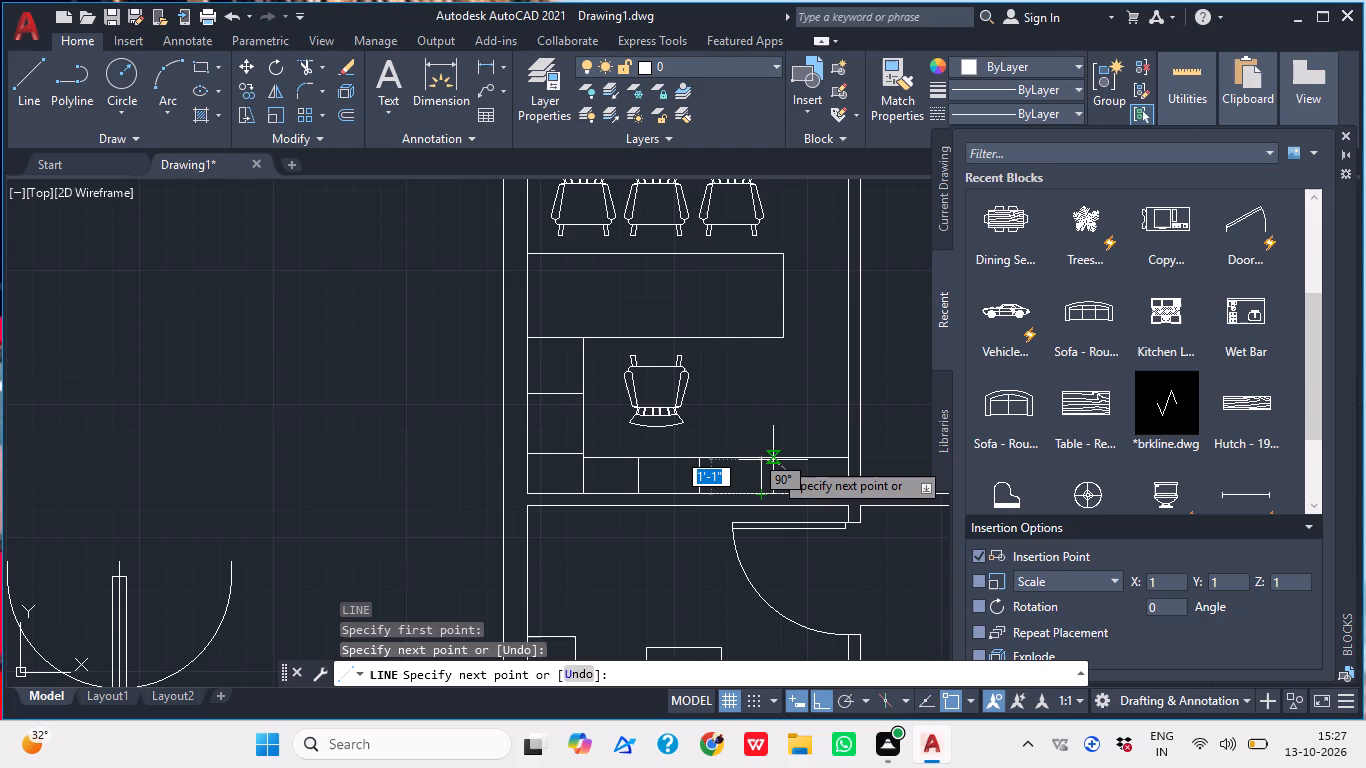
pyautogui.press('Escape')
pyautogui.write('l')
pyautogui.press('space')
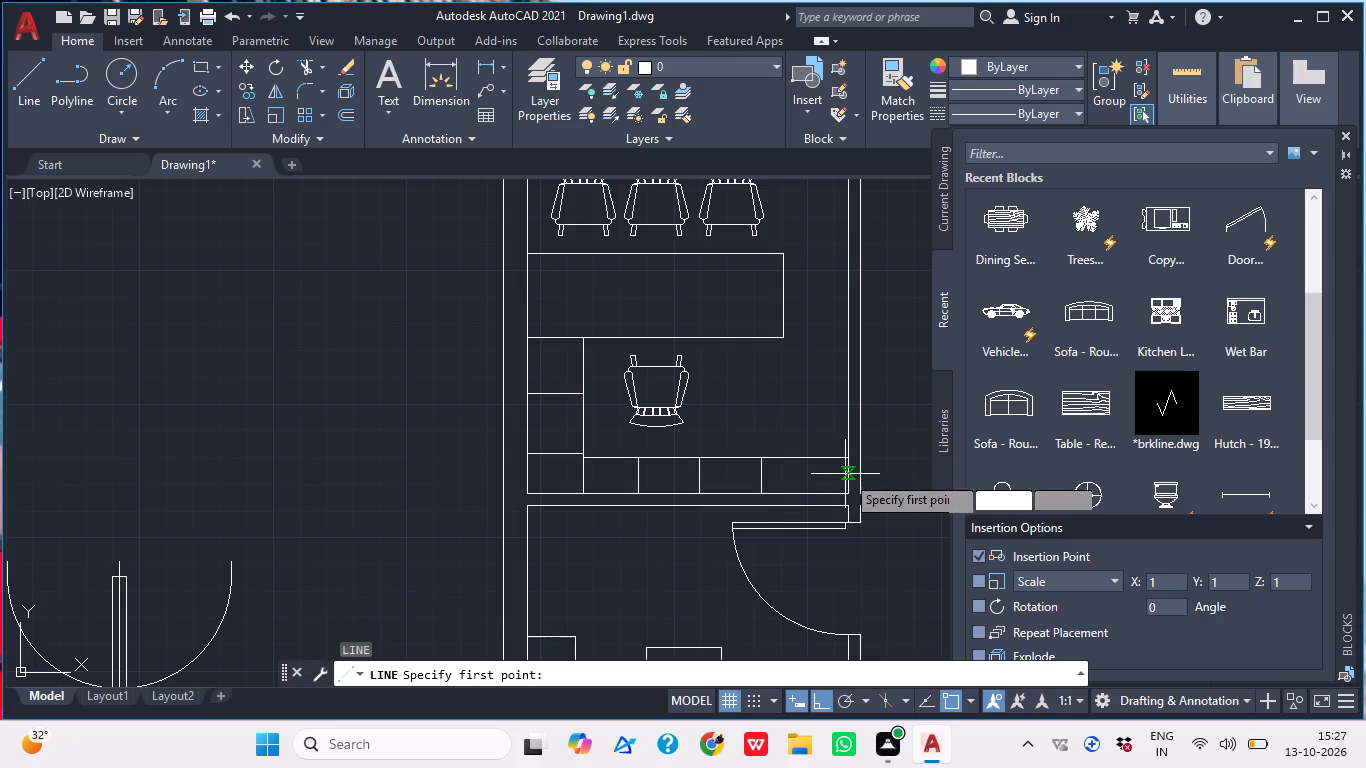
pyautogui.click(804, 460)
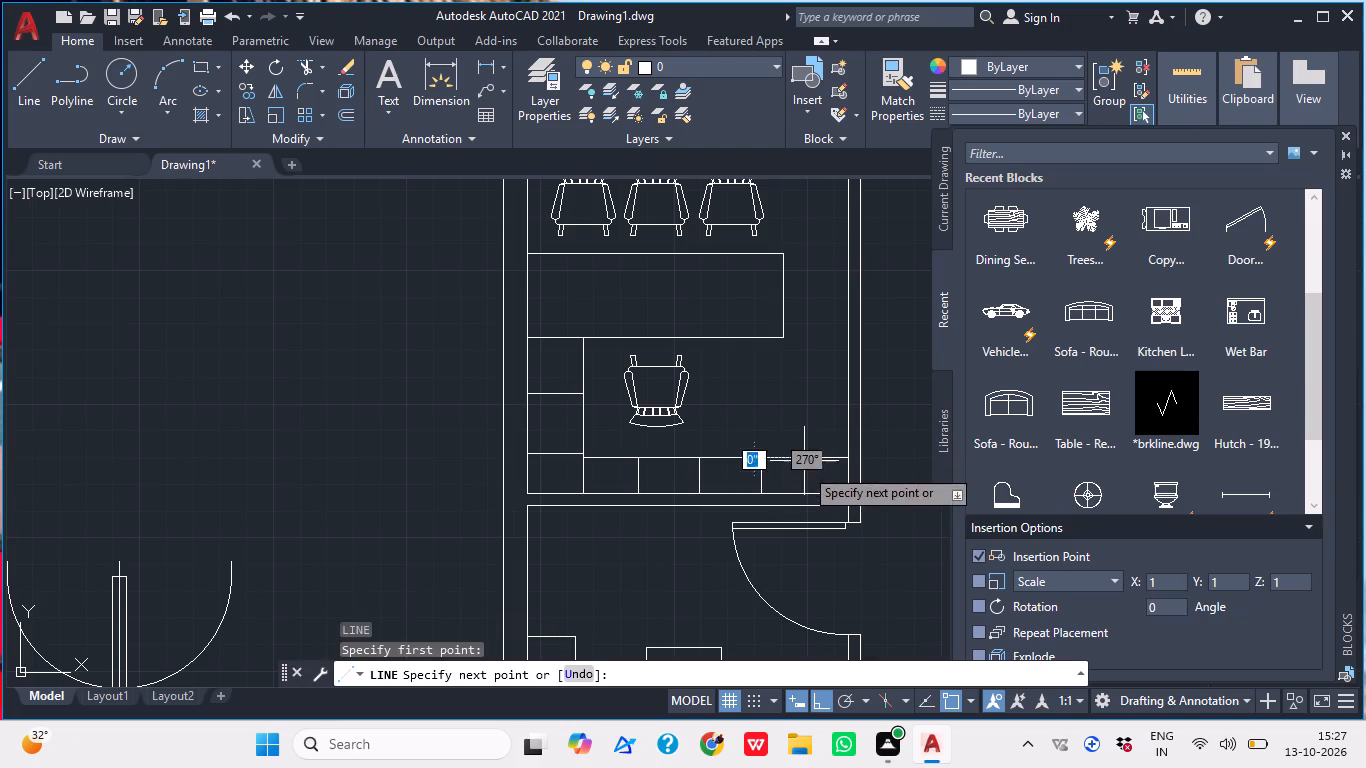
pyautogui.click(807, 486)
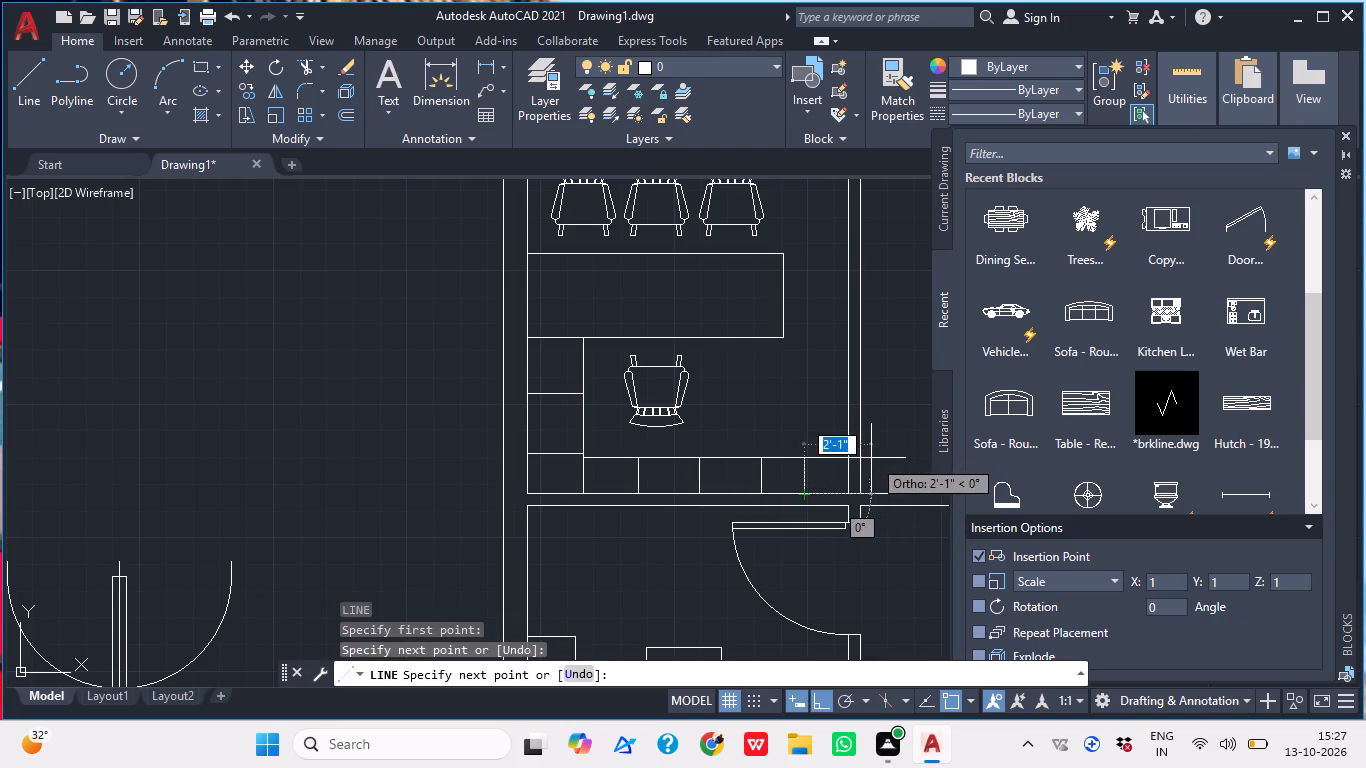
pyautogui.hotkey('ctrl', 'z')
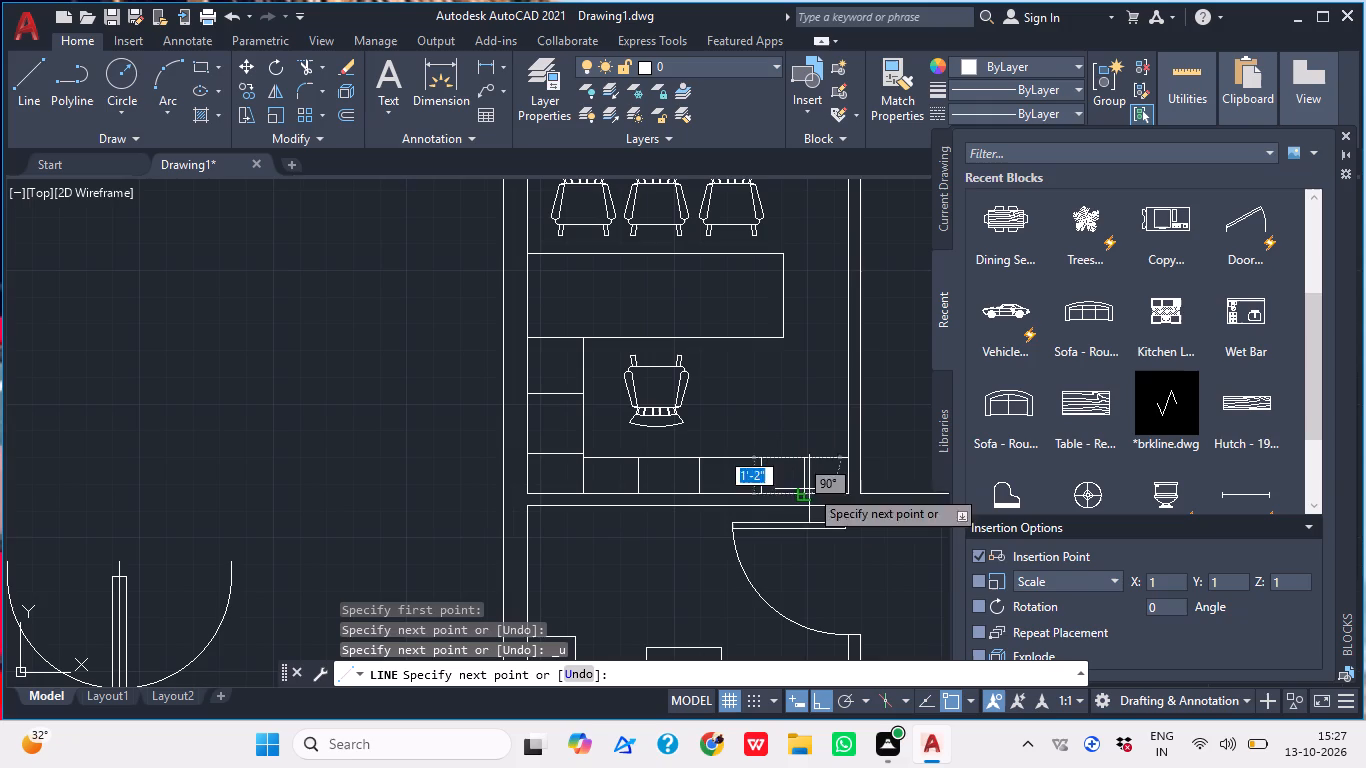
pyautogui.click(809, 496)
pyautogui.press('Escape')
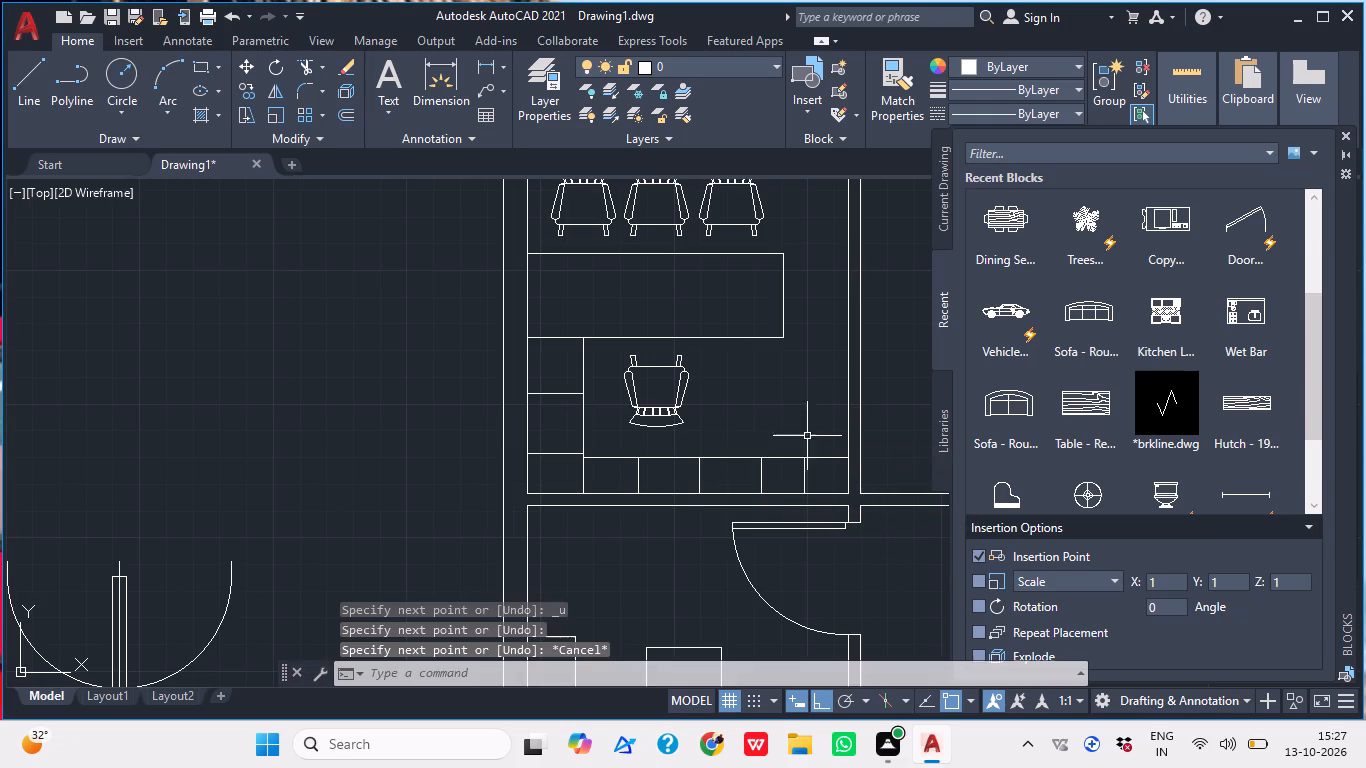
# Draw a diagonal line from upper inner corner to lower outer corner in each of the side counter's upper two compartments.
pyautogui.moveTo(628, 454); pyautogui.dragTo(667, 495, button='middle')
pyautogui.write('l')
pyautogui.press('space')
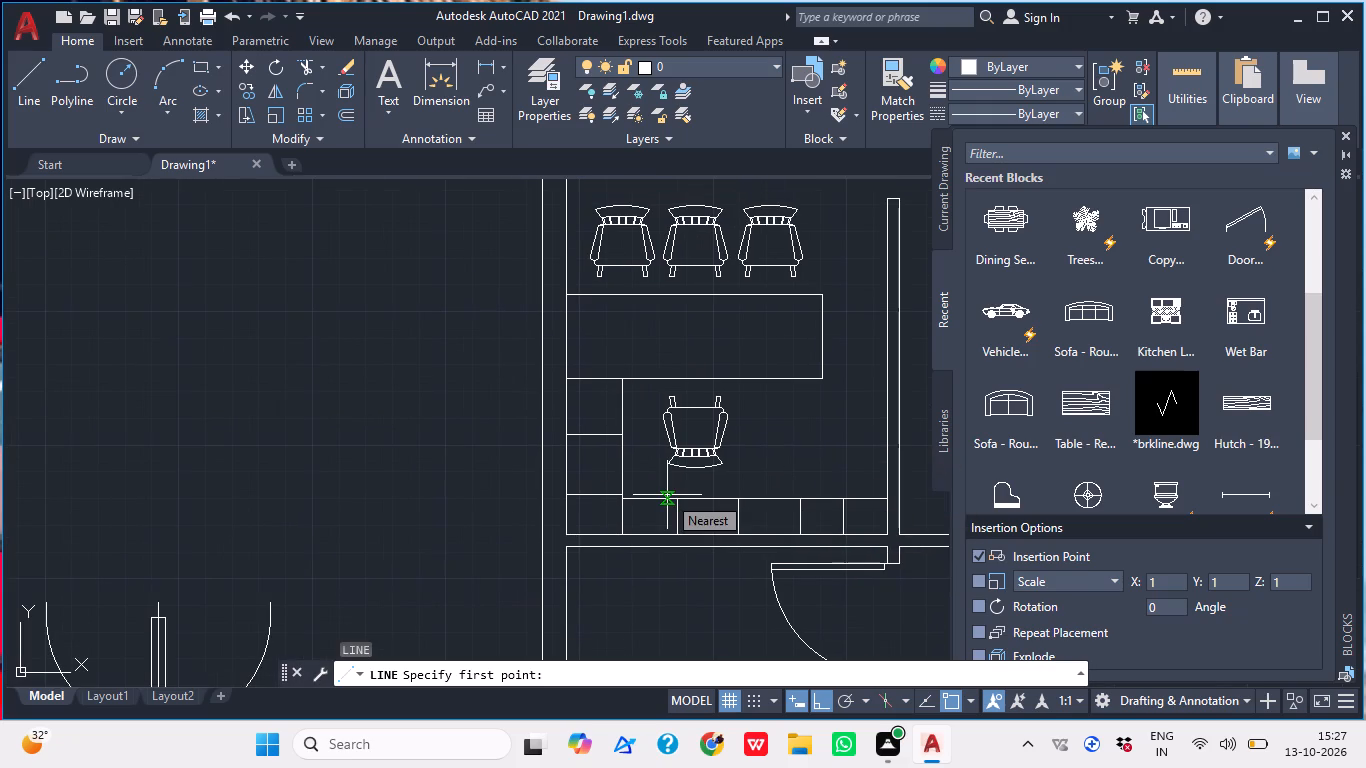
pyautogui.scroll(2, 579, 402)
pyautogui.moveTo(579, 402); pyautogui.dragTo(588, 376, button='middle')
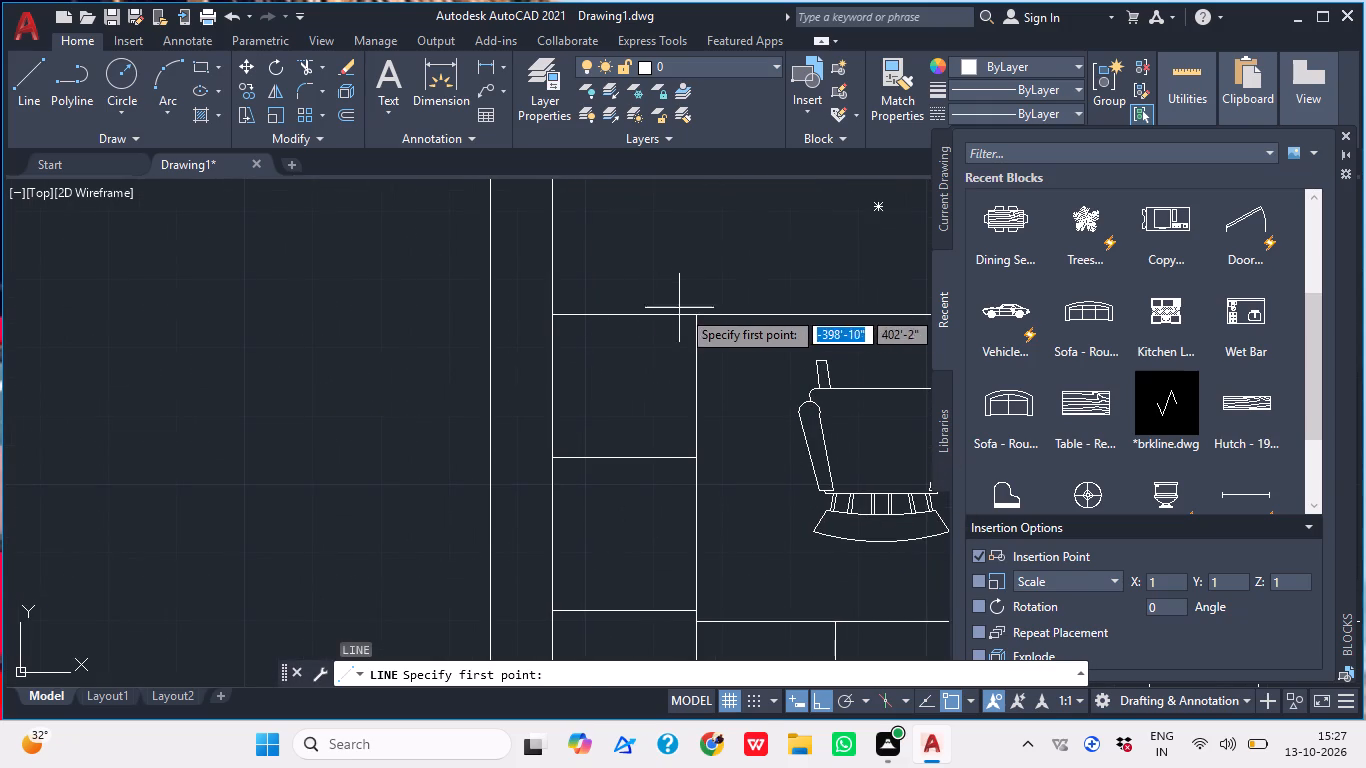
pyautogui.click(695, 317)
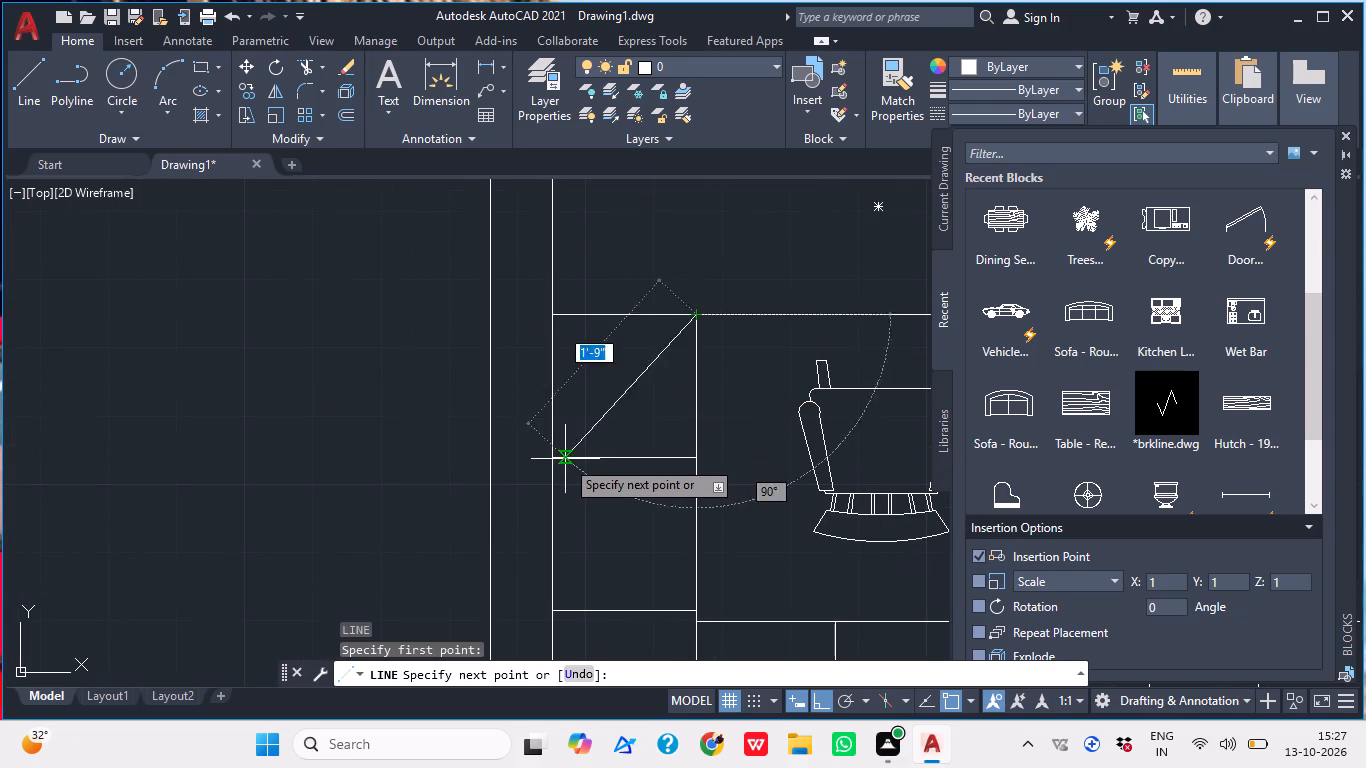
pyautogui.click(558, 459)
pyautogui.press('Escape')
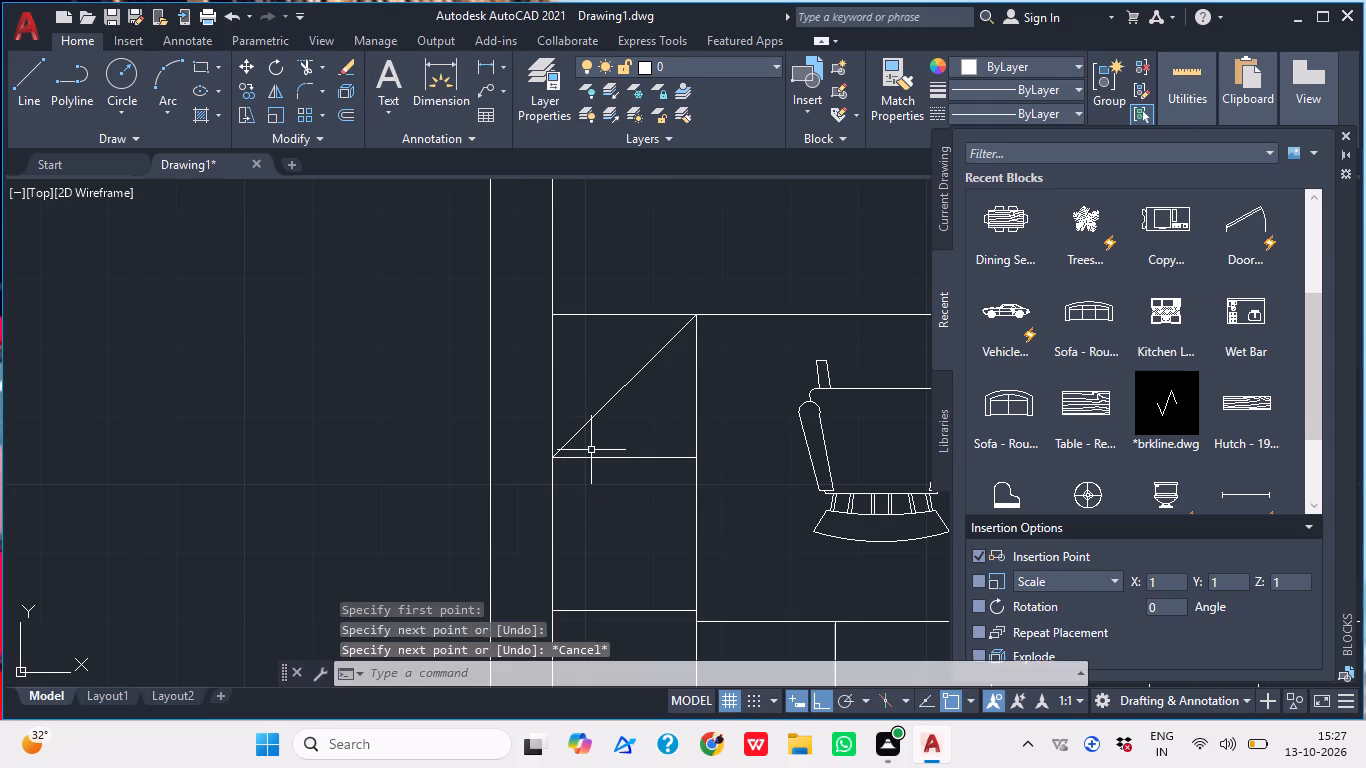
pyautogui.press('l')
pyautogui.press('space')
pyautogui.moveTo(592, 468); pyautogui.dragTo(556, 273, button='middle')
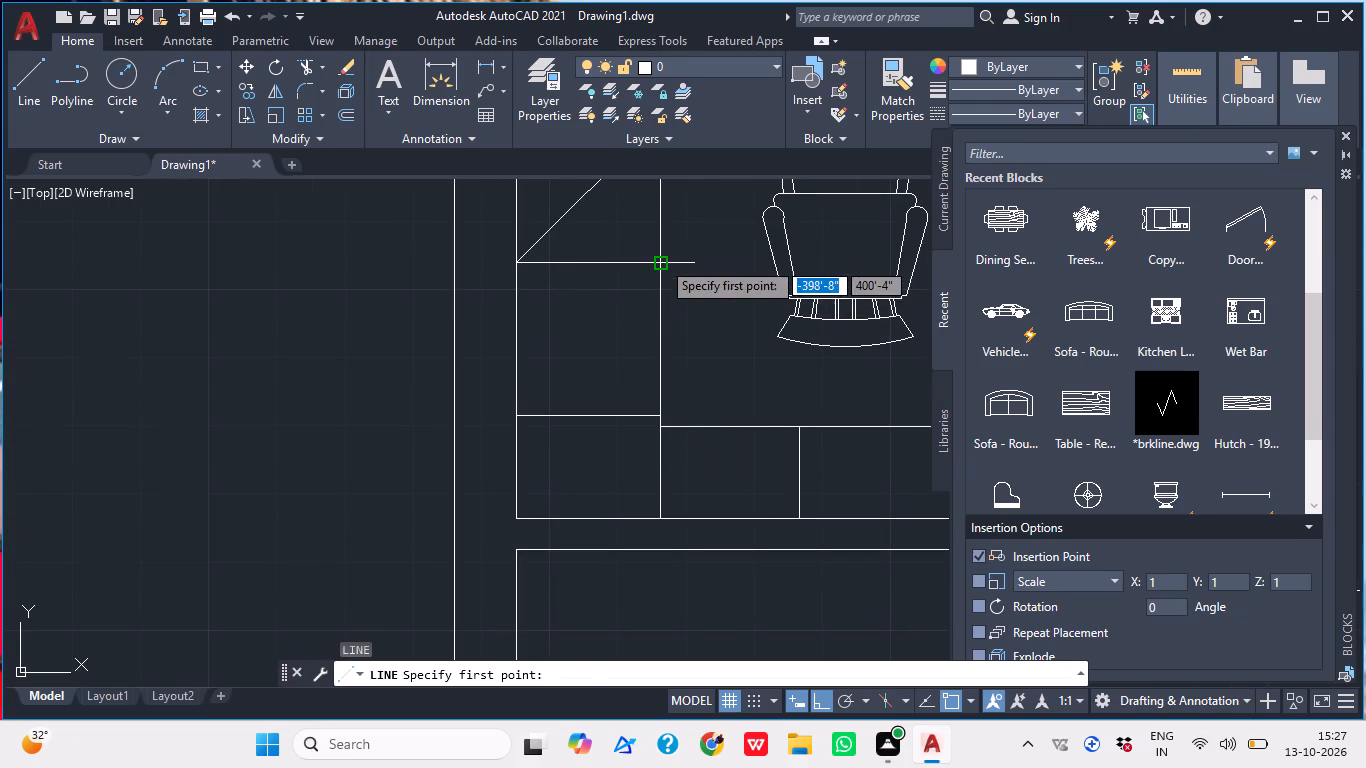
pyautogui.click(661, 260)
pyautogui.click(523, 417)
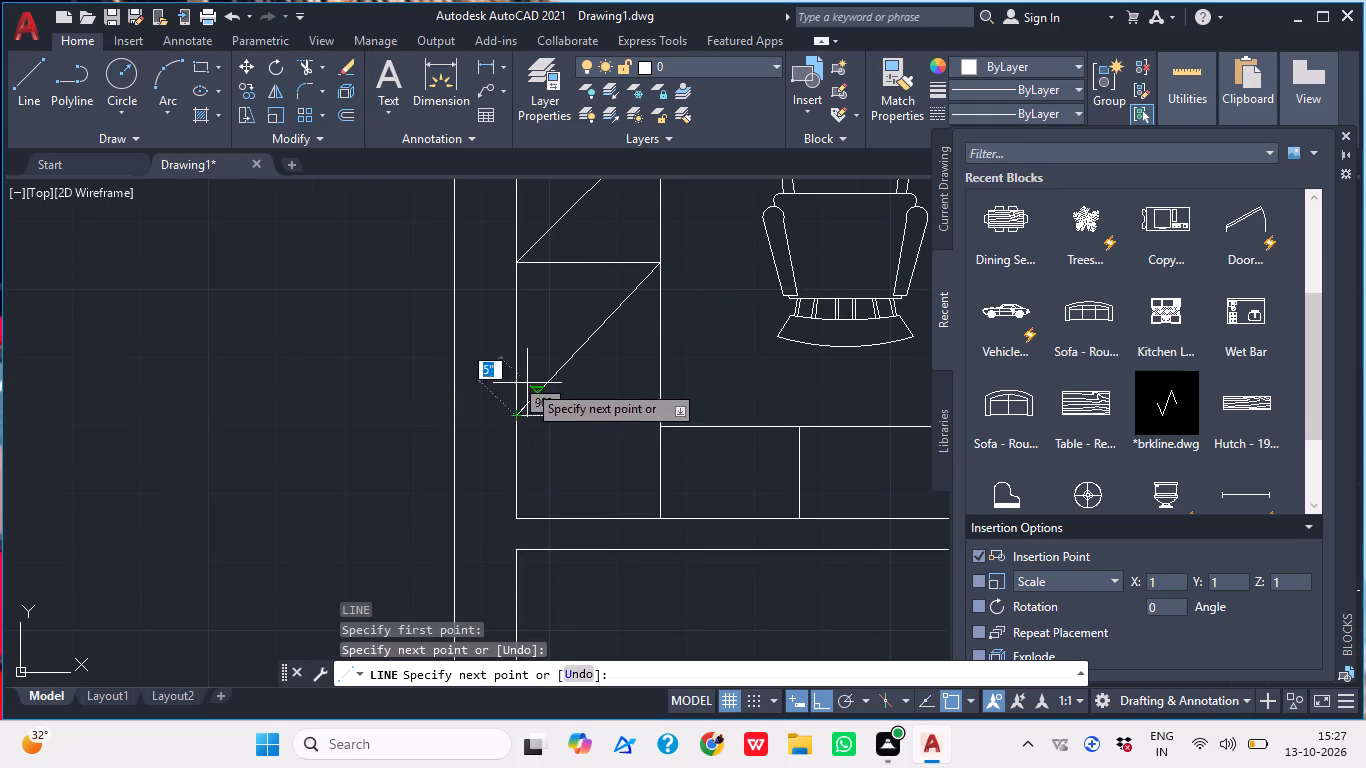
pyautogui.press('Escape')
# Draw a diagonal line across the side counter's bottom corner compartment, from its upper inner corner to its lower outer corner.
pyautogui.write('l')
pyautogui.press('space')
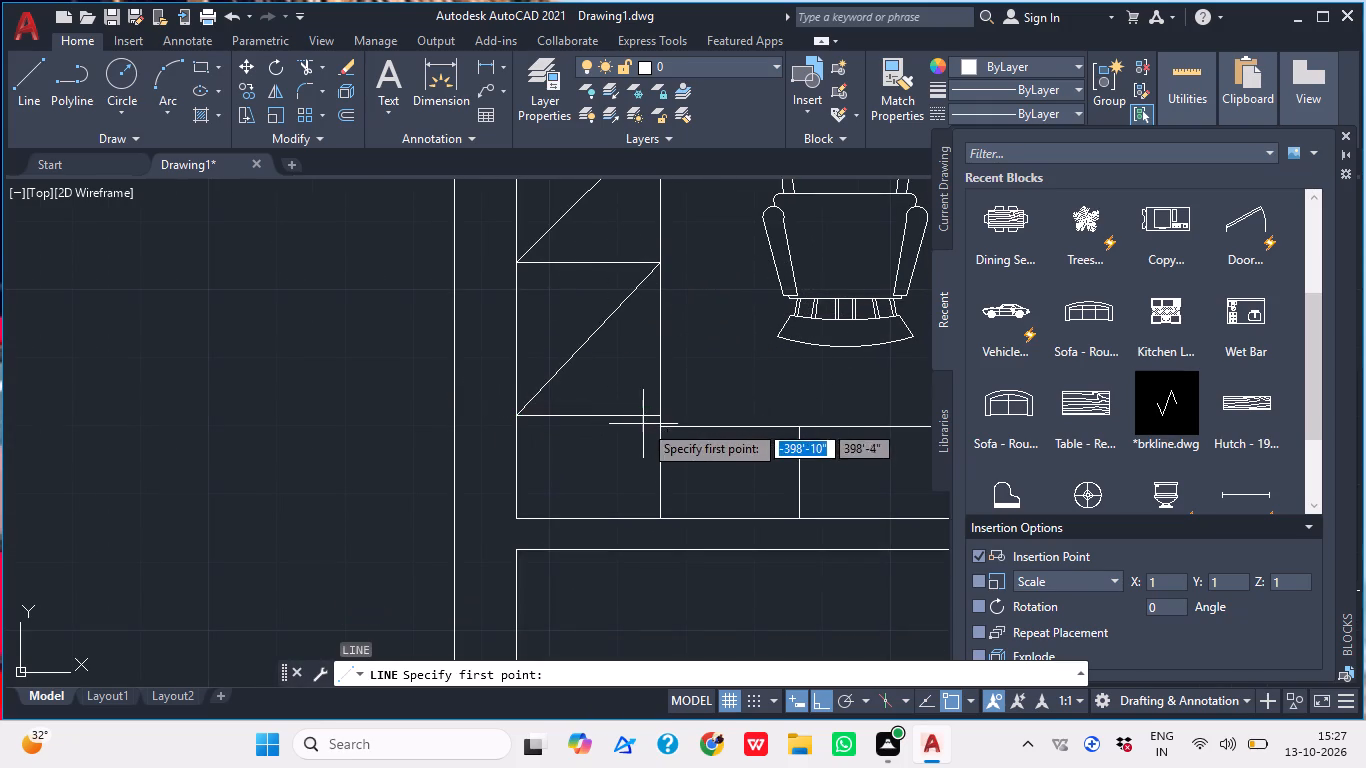
pyautogui.click(658, 416)
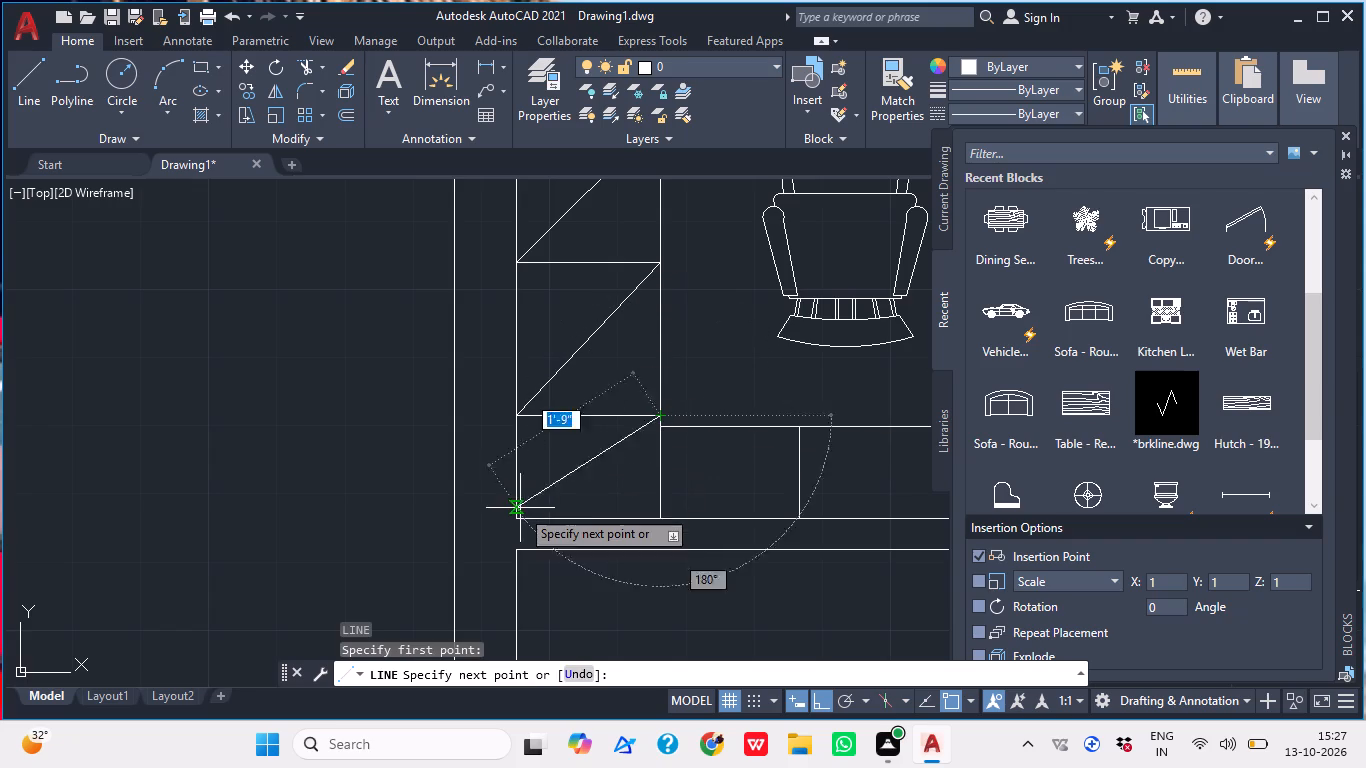
pyautogui.click(522, 511)
pyautogui.press('Escape')
# Draw downward diagonals, starting at each upper left corner, across the first two compartments of the strip along the horizontal partition.
pyautogui.moveTo(558, 534); pyautogui.dragTo(470, 506, button='middle')
pyautogui.press('l')
pyautogui.press('space')
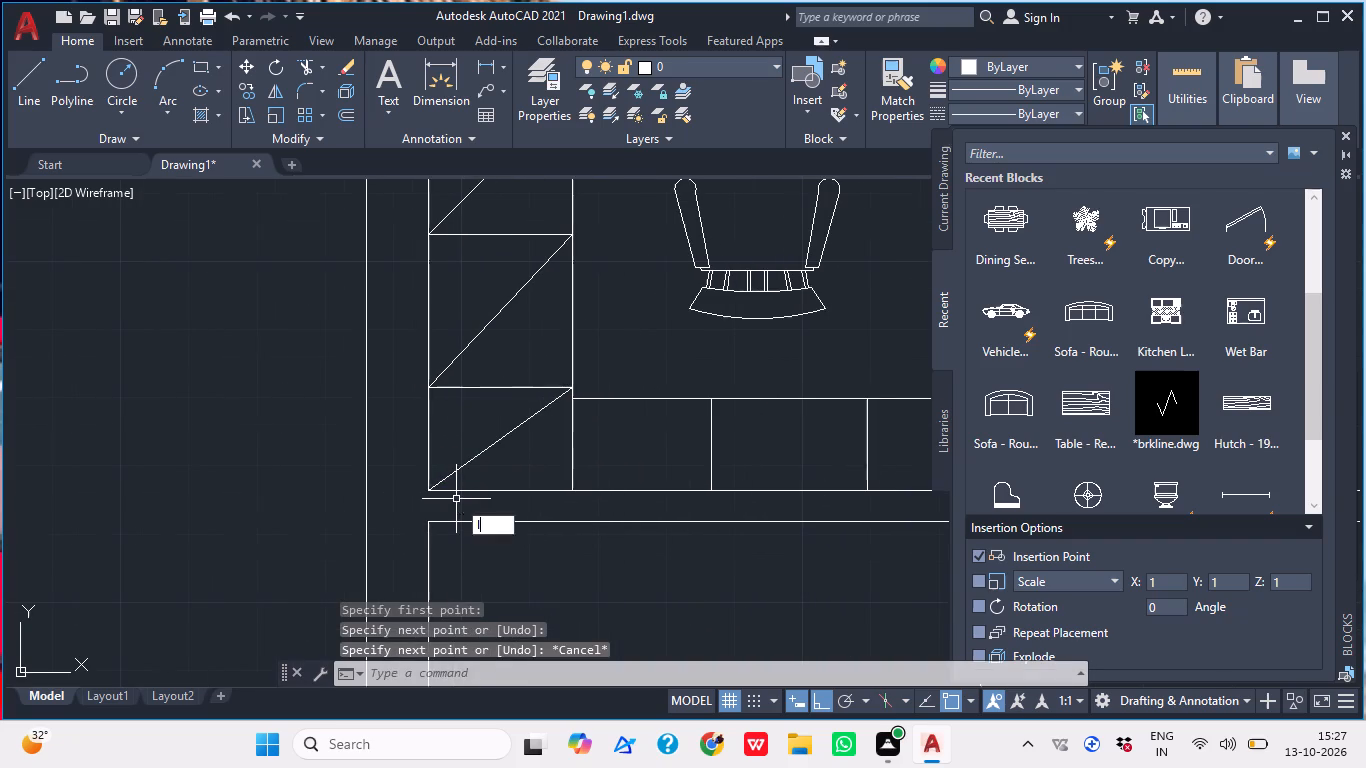
pyautogui.click(572, 398)
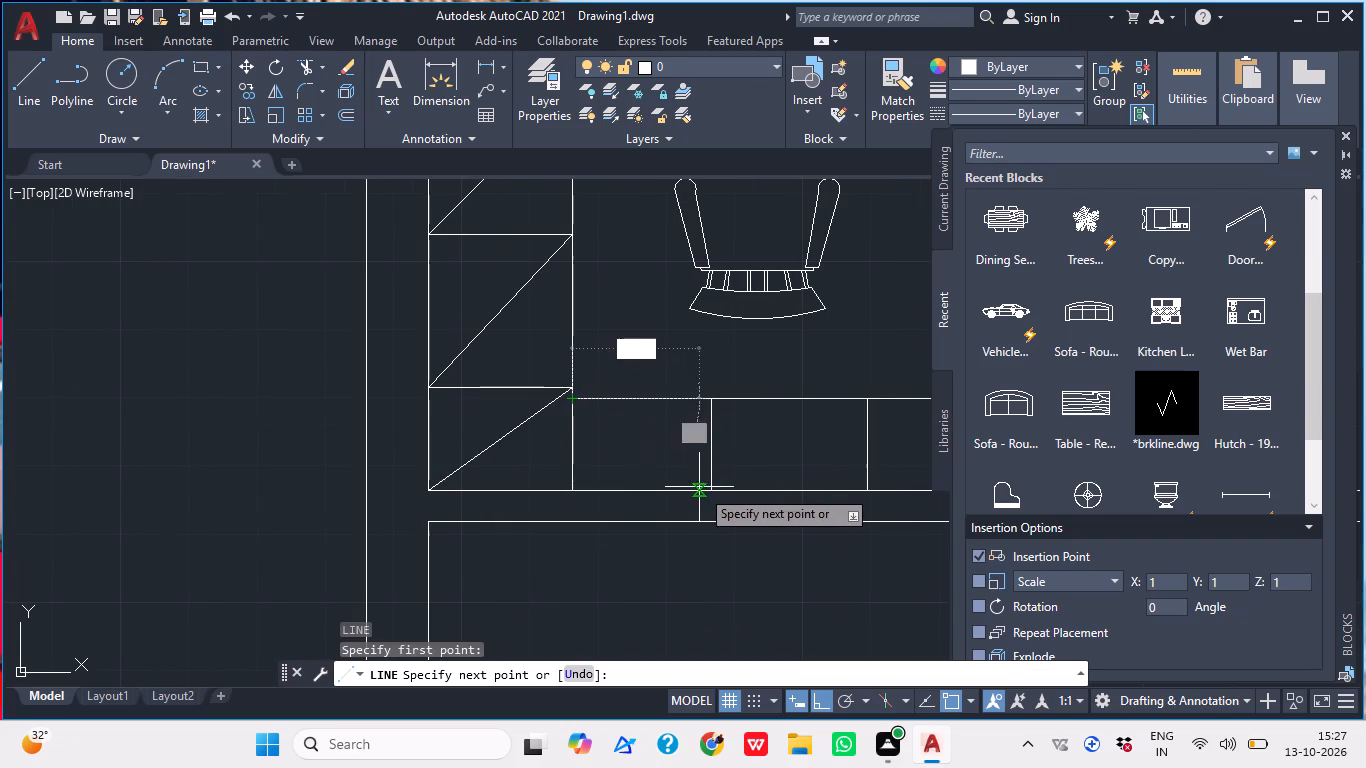
pyautogui.click(704, 480)
pyautogui.moveTo(673, 447); pyautogui.dragTo(476, 402, button='middle')
pyautogui.press('Escape')
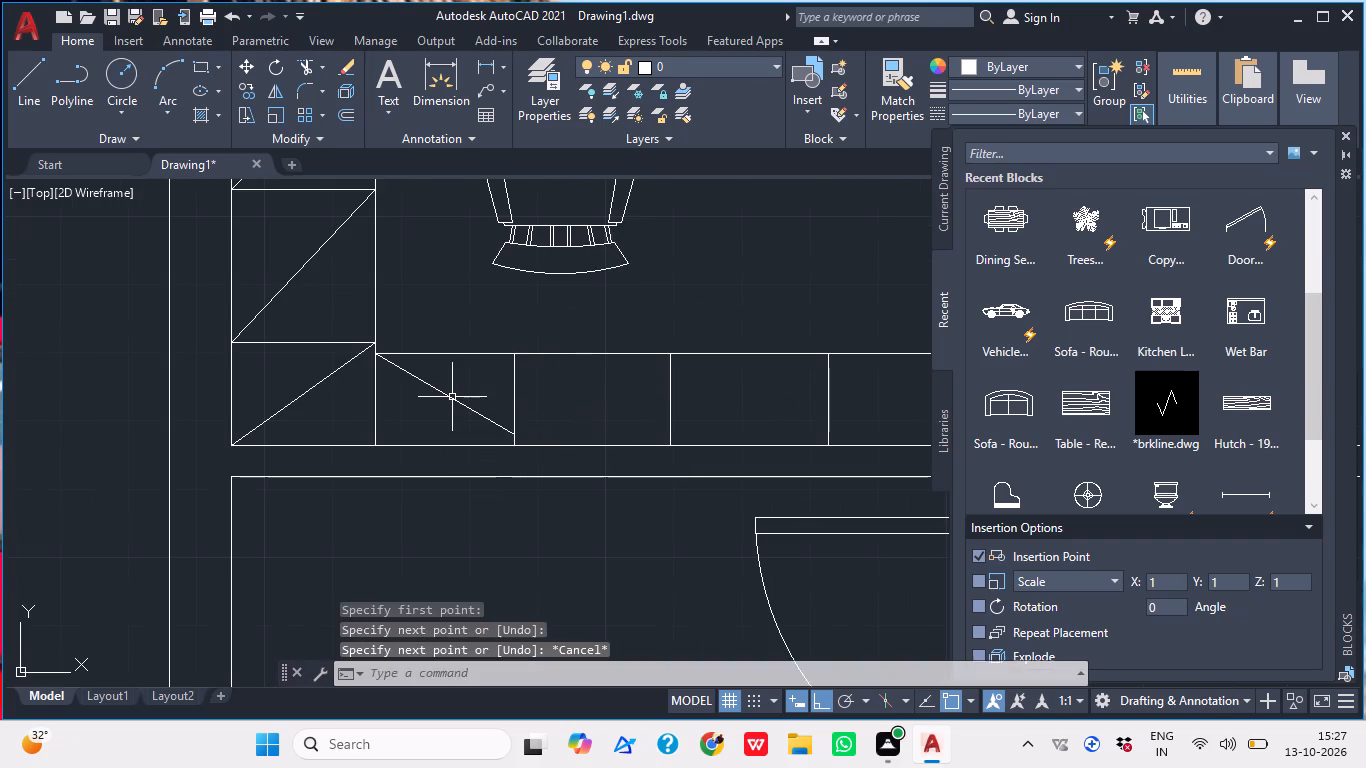
pyautogui.press('l')
pyautogui.press('space')
pyautogui.click(514, 355)
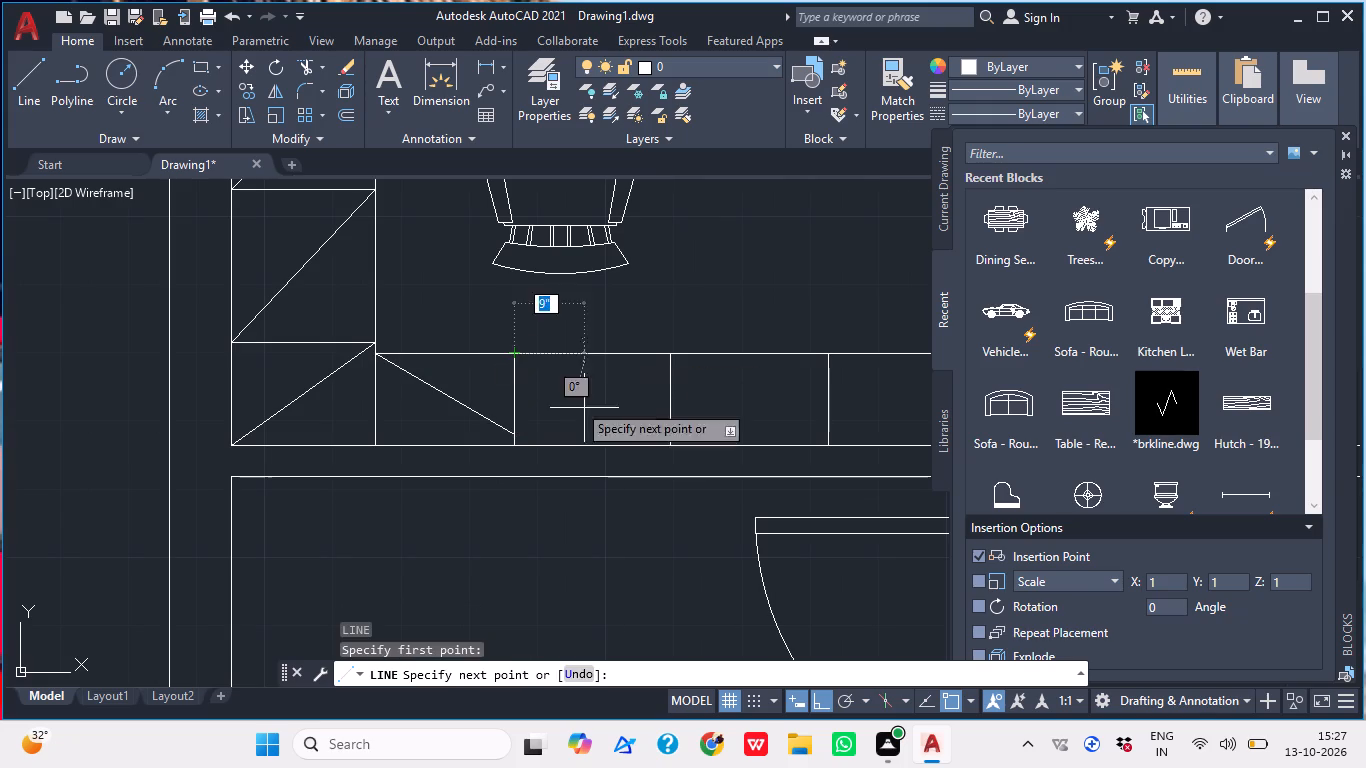
pyautogui.click(674, 450)
pyautogui.moveTo(665, 434); pyautogui.dragTo(538, 448, button='middle')
pyautogui.press('Escape')
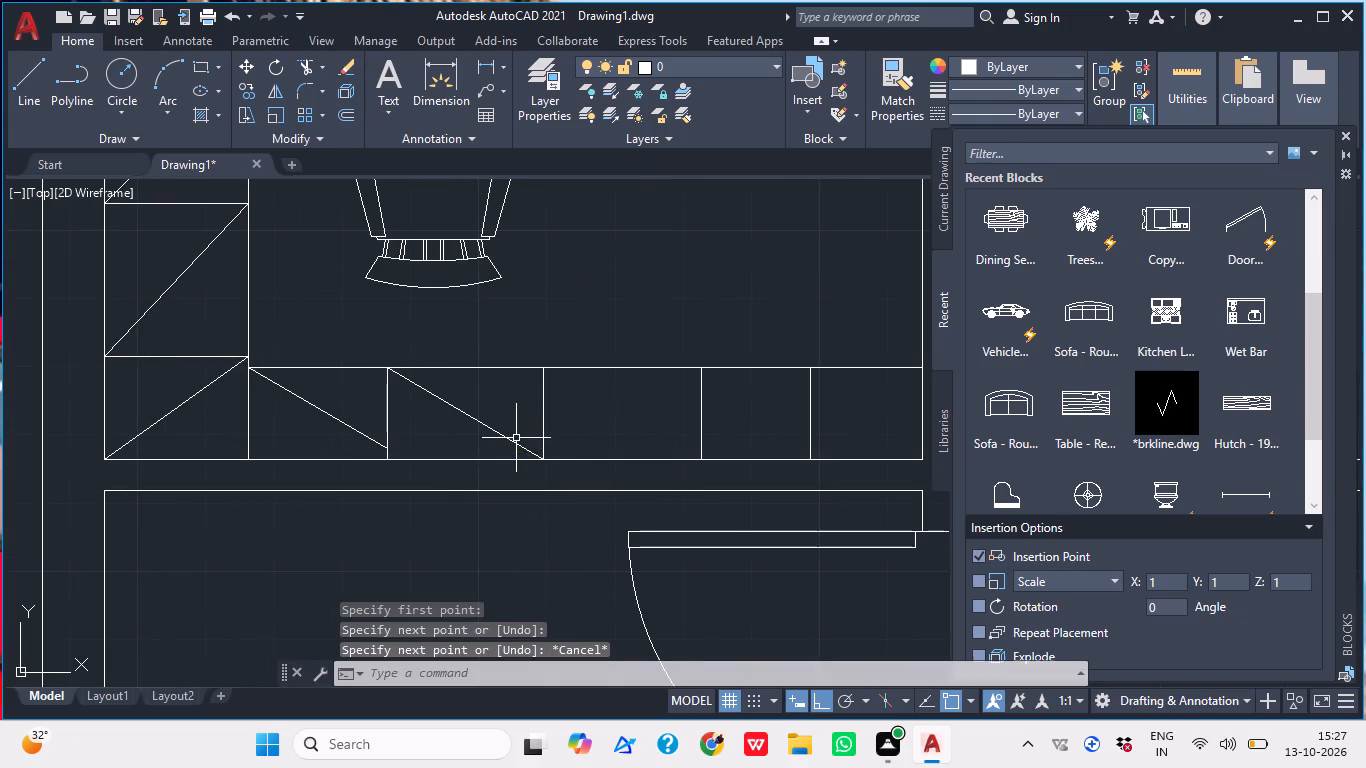
# Draw matching downward diagonals from upper left to lower right across the strip's third and fourth compartments.
pyautogui.press('l')
pyautogui.press('space')
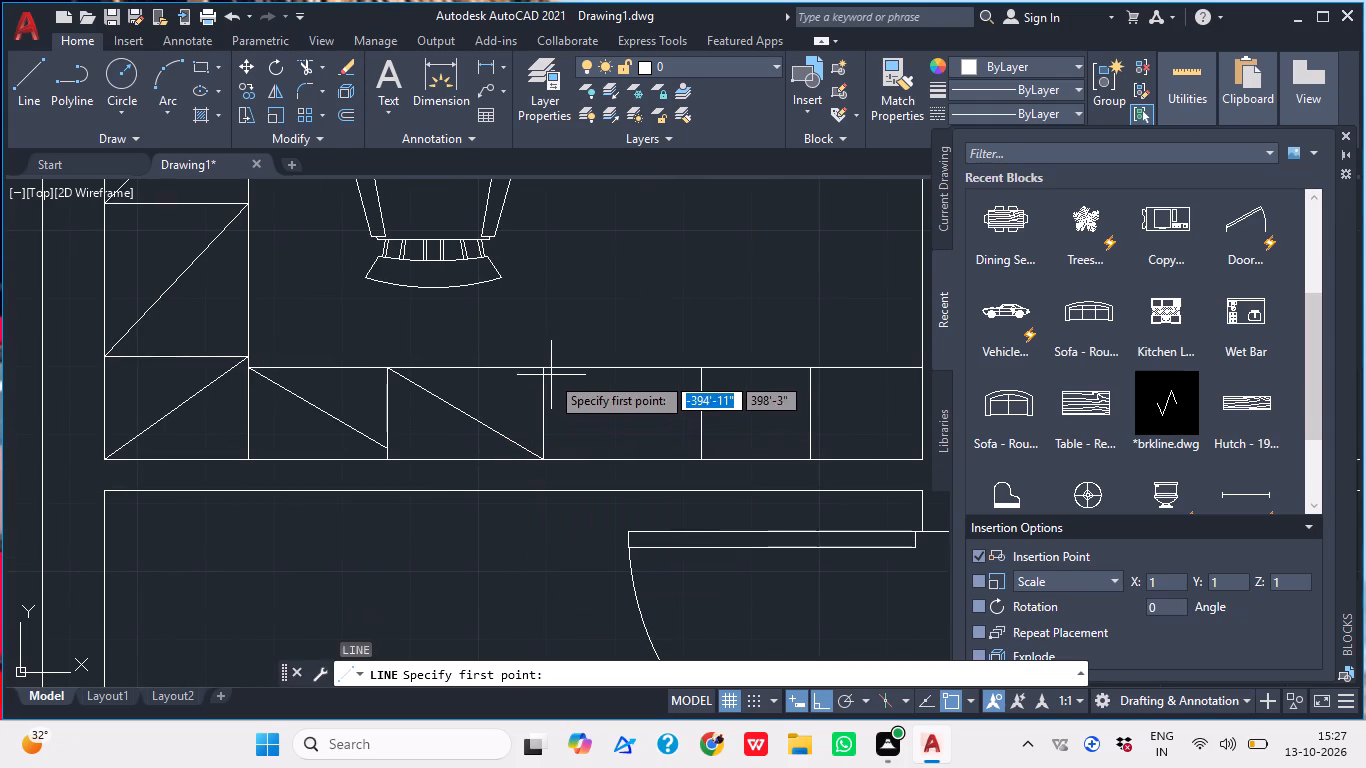
pyautogui.click(541, 368)
pyautogui.click(704, 465)
pyautogui.moveTo(712, 449); pyautogui.dragTo(525, 460, button='middle')
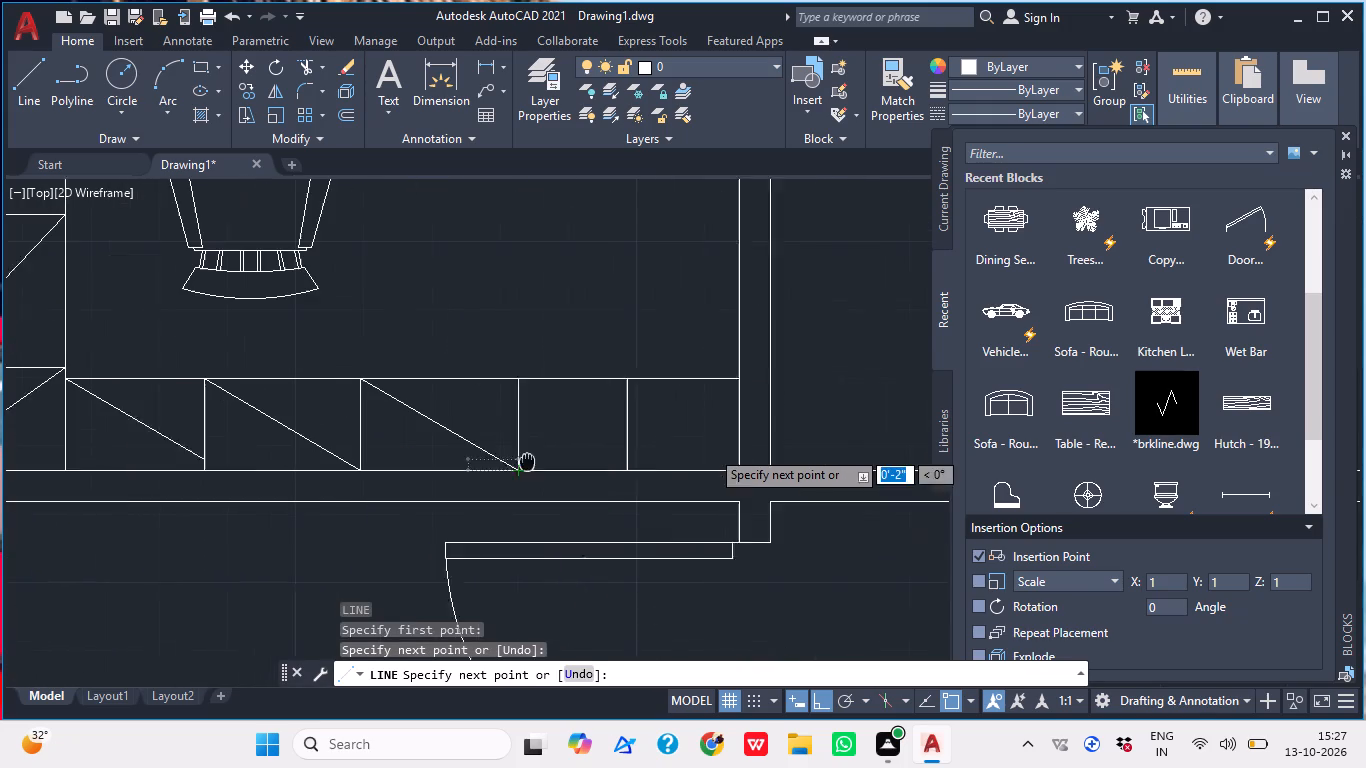
pyautogui.moveTo(525, 460); pyautogui.dragTo(515, 458, button='middle')
pyautogui.press('Escape')
pyautogui.write('l')
pyautogui.press('space')
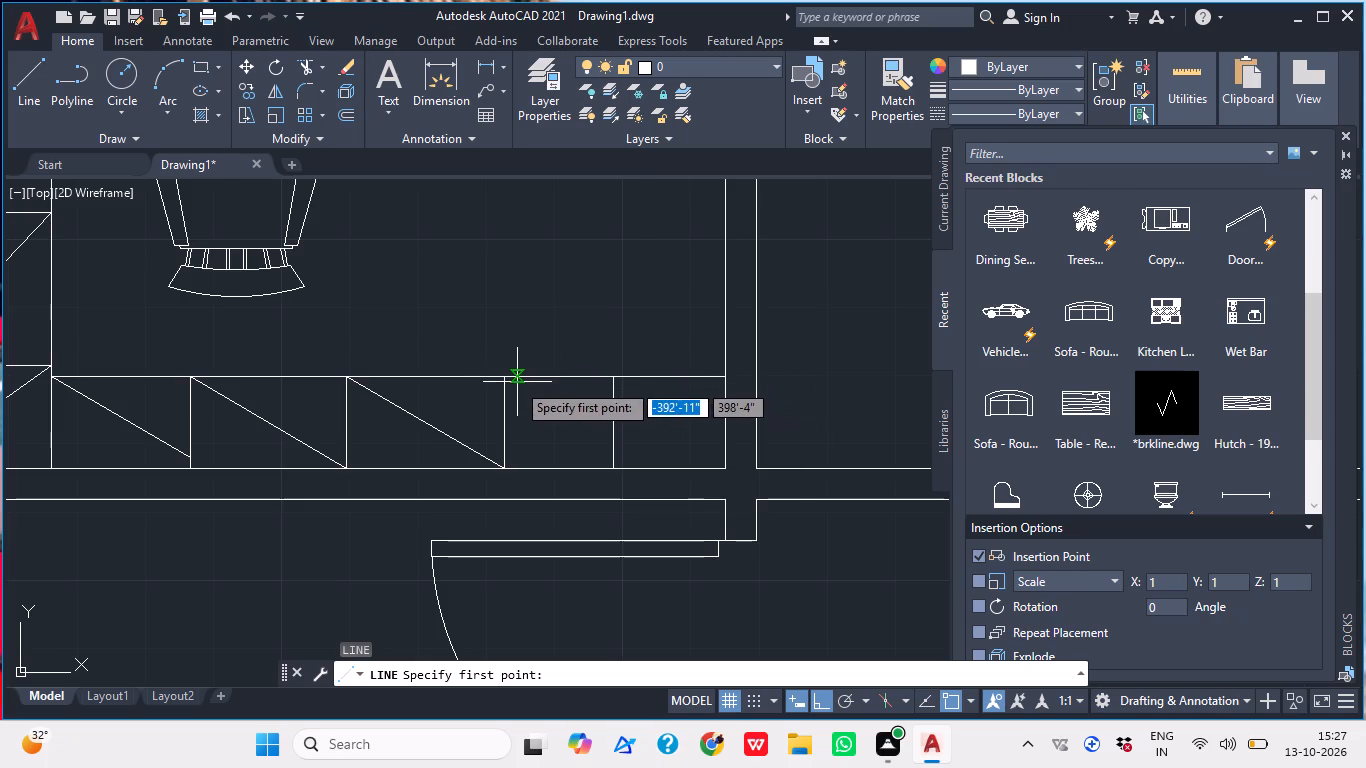
pyautogui.click(505, 378)
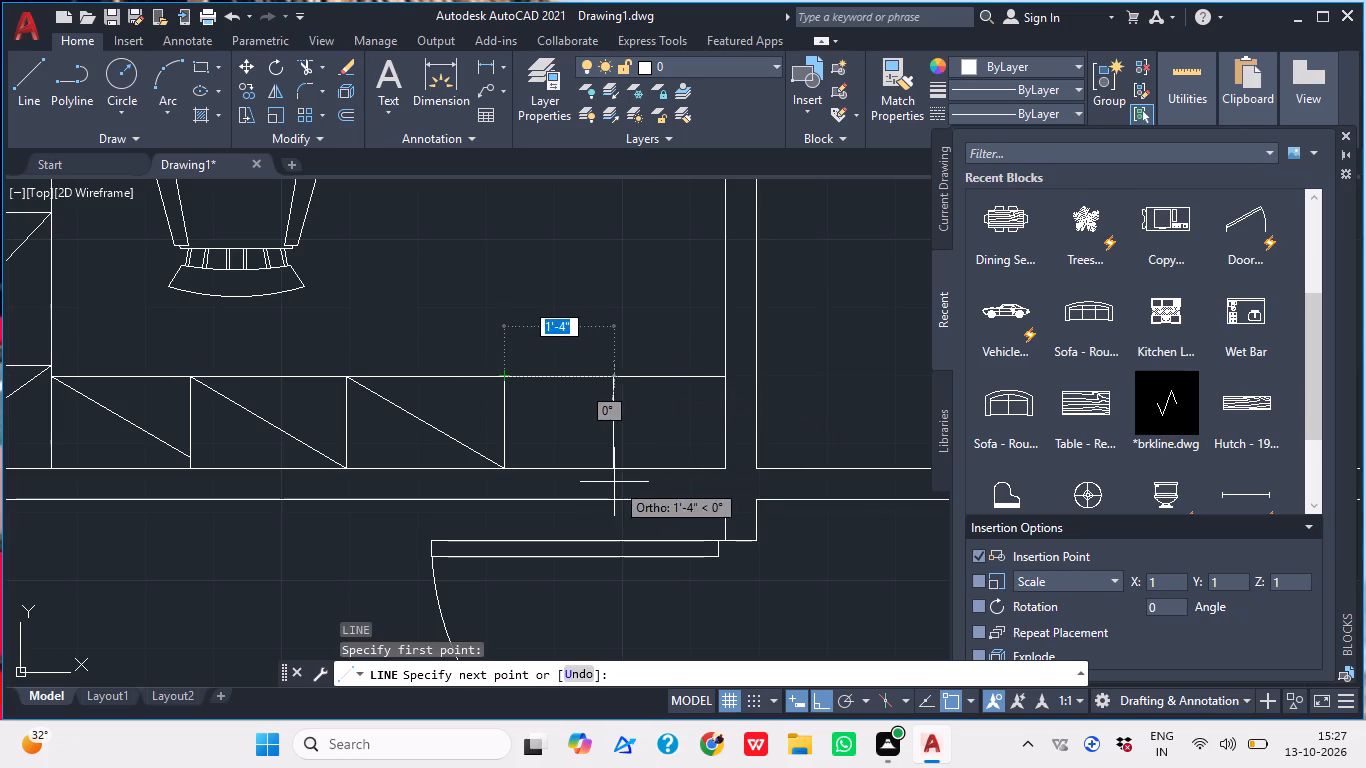
pyautogui.click(607, 463)
pyautogui.press('Escape')
# Draw the matching diagonal across the strip's last compartment, ending at the lower corner by the vertical partition.
pyautogui.moveTo(640, 426); pyautogui.dragTo(554, 440, button='middle')
pyautogui.write('l')
pyautogui.press('space')
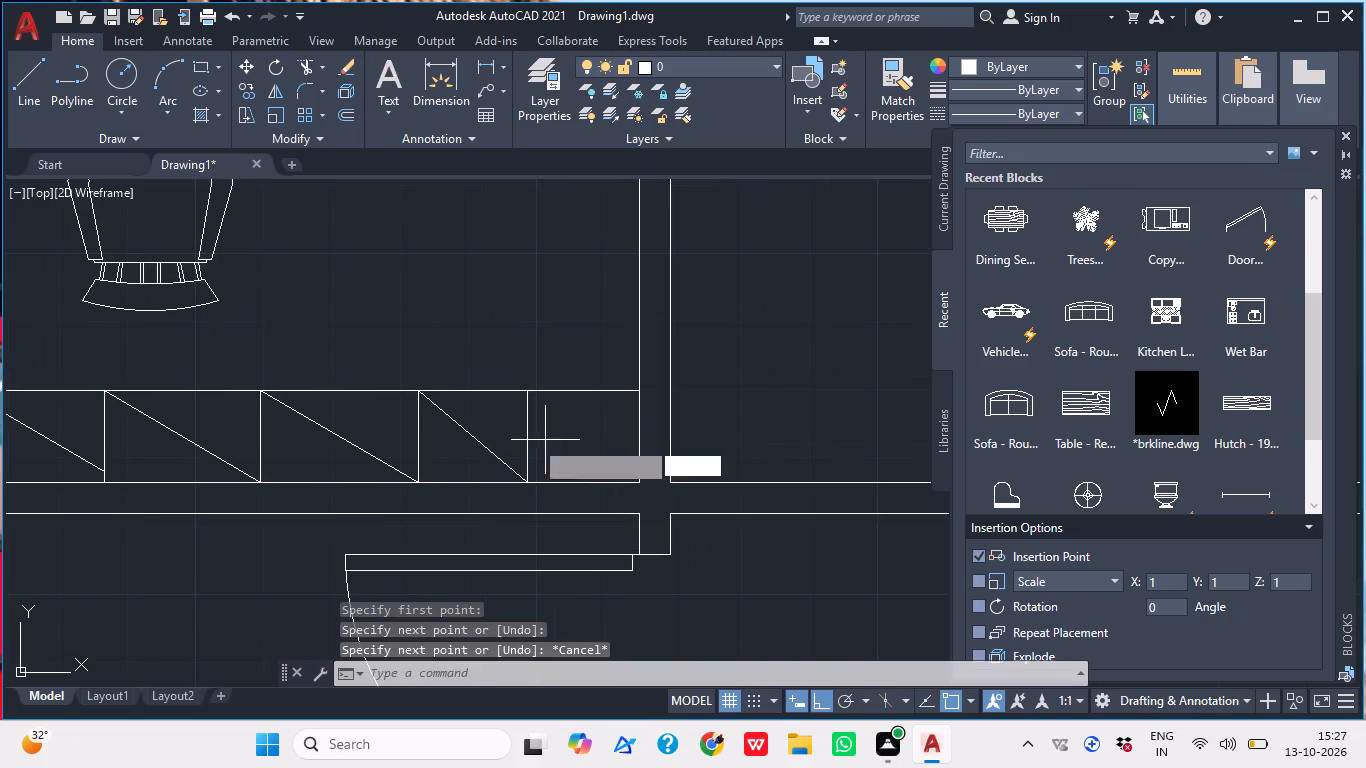
pyautogui.click(532, 388)
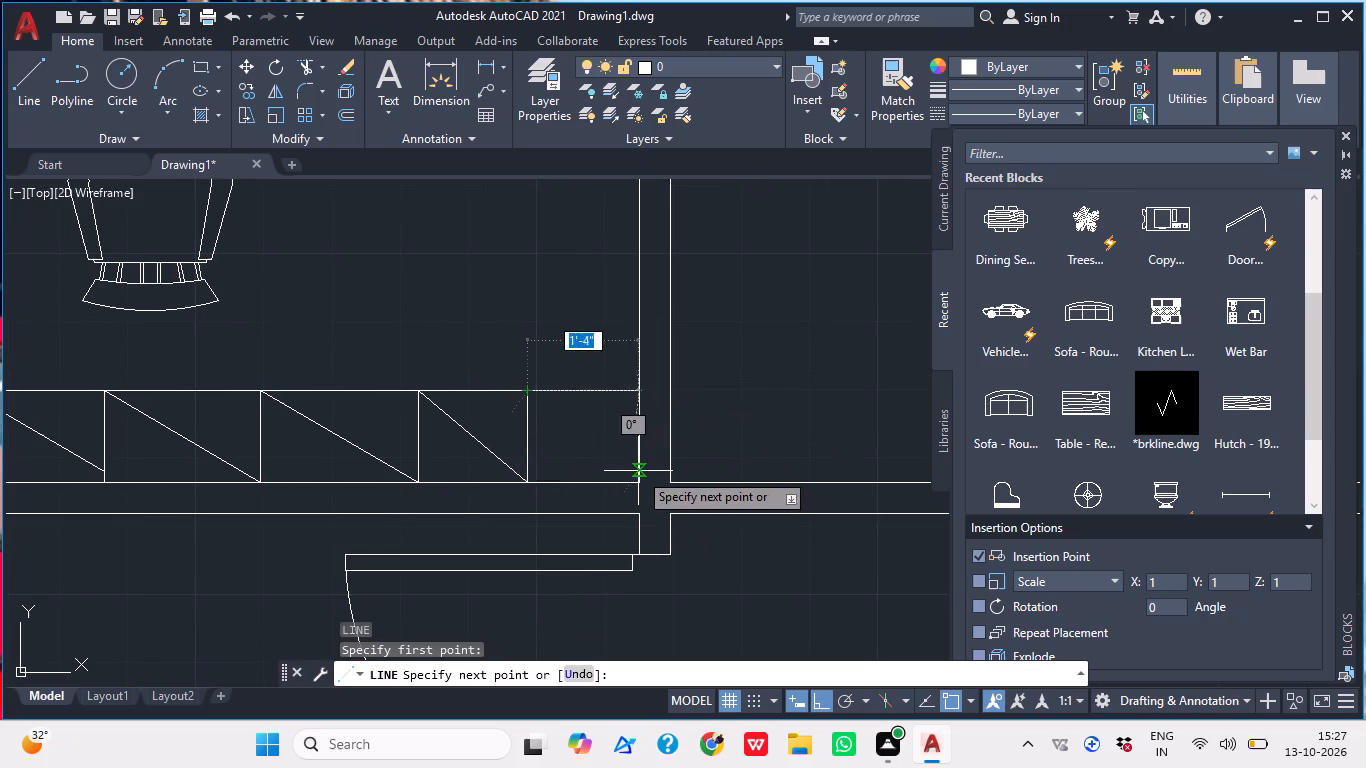
pyautogui.click(637, 481)
pyautogui.press('Escape')
pyautogui.press('Escape')
# Close the Blocks palette.
pyautogui.scroll(-2, 671, 399)
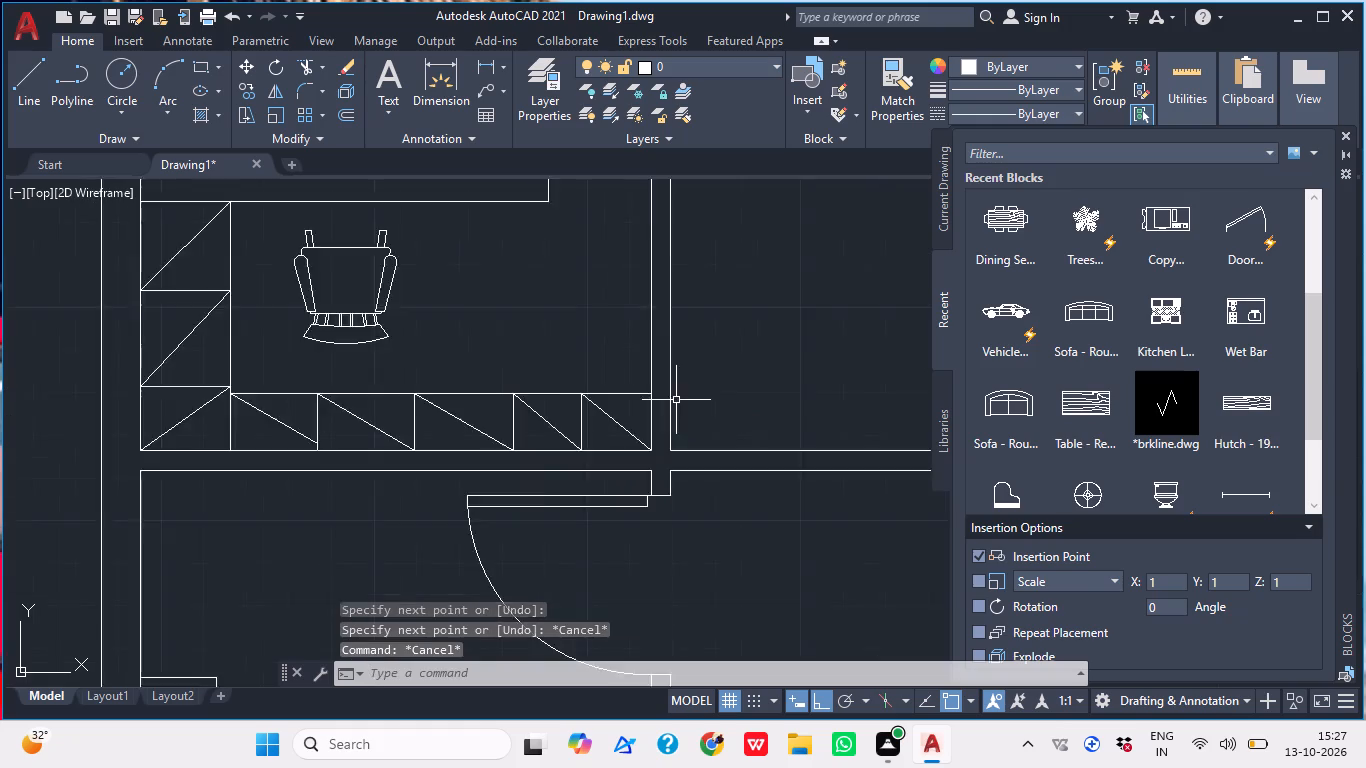
pyautogui.scroll(-1, 678, 401)
pyautogui.moveTo(683, 396); pyautogui.dragTo(592, 328, button='middle')
pyautogui.scroll(-2, 587, 329)
pyautogui.moveTo(598, 344); pyautogui.dragTo(639, 375, button='middle')
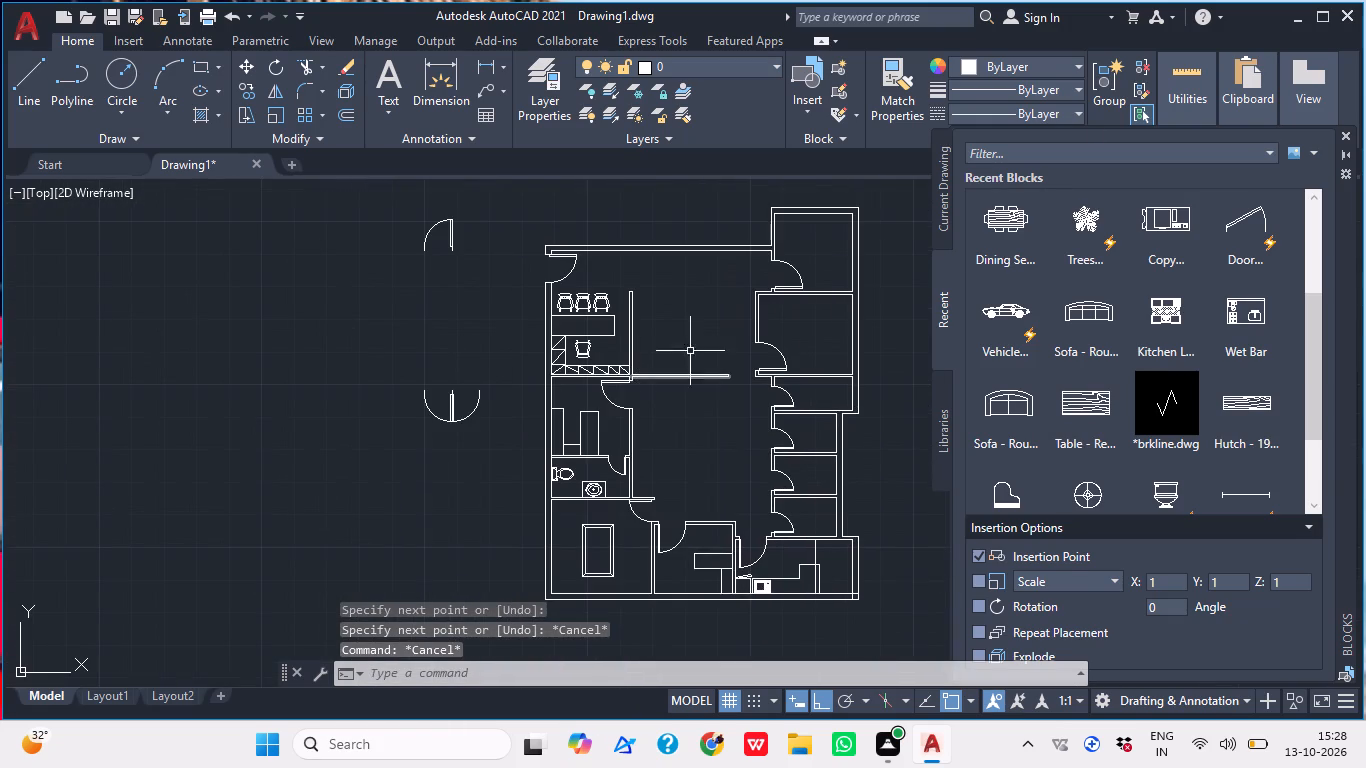
pyautogui.click(1347, 130)
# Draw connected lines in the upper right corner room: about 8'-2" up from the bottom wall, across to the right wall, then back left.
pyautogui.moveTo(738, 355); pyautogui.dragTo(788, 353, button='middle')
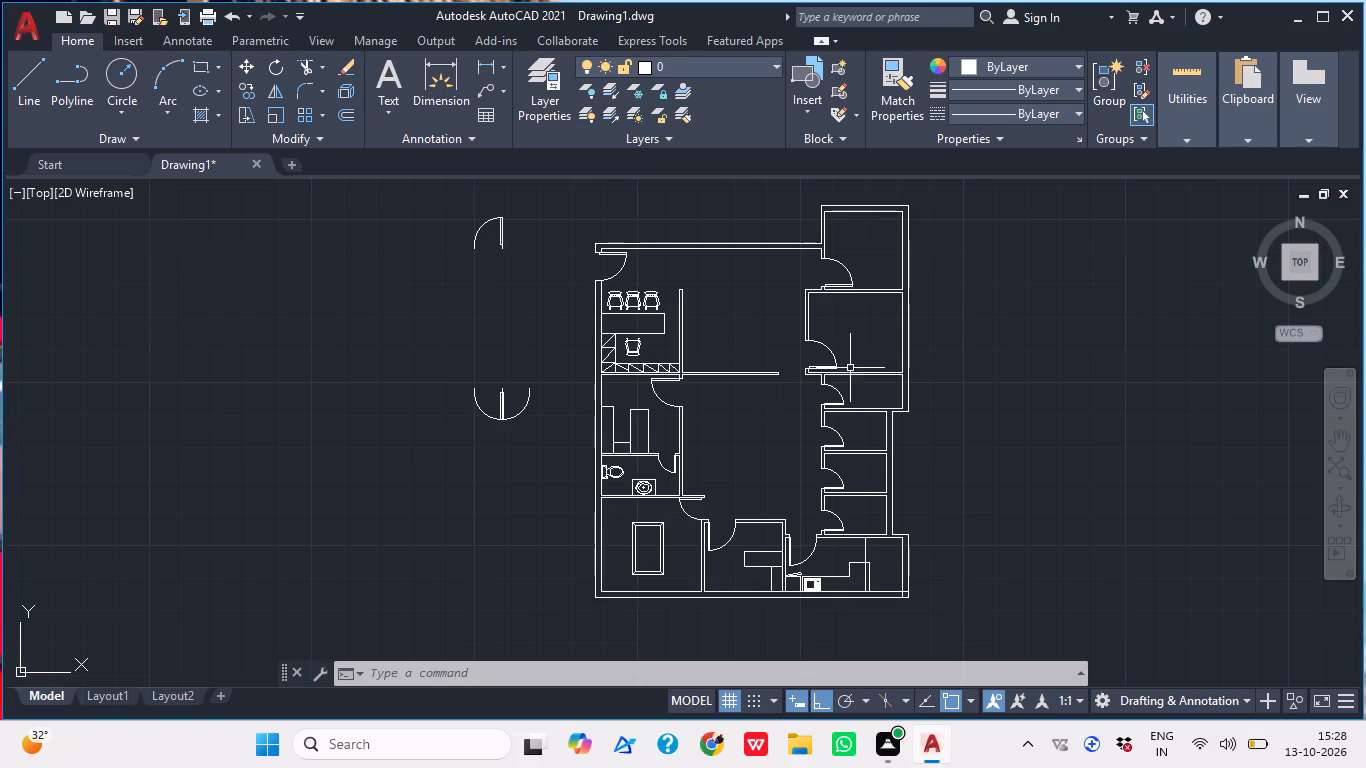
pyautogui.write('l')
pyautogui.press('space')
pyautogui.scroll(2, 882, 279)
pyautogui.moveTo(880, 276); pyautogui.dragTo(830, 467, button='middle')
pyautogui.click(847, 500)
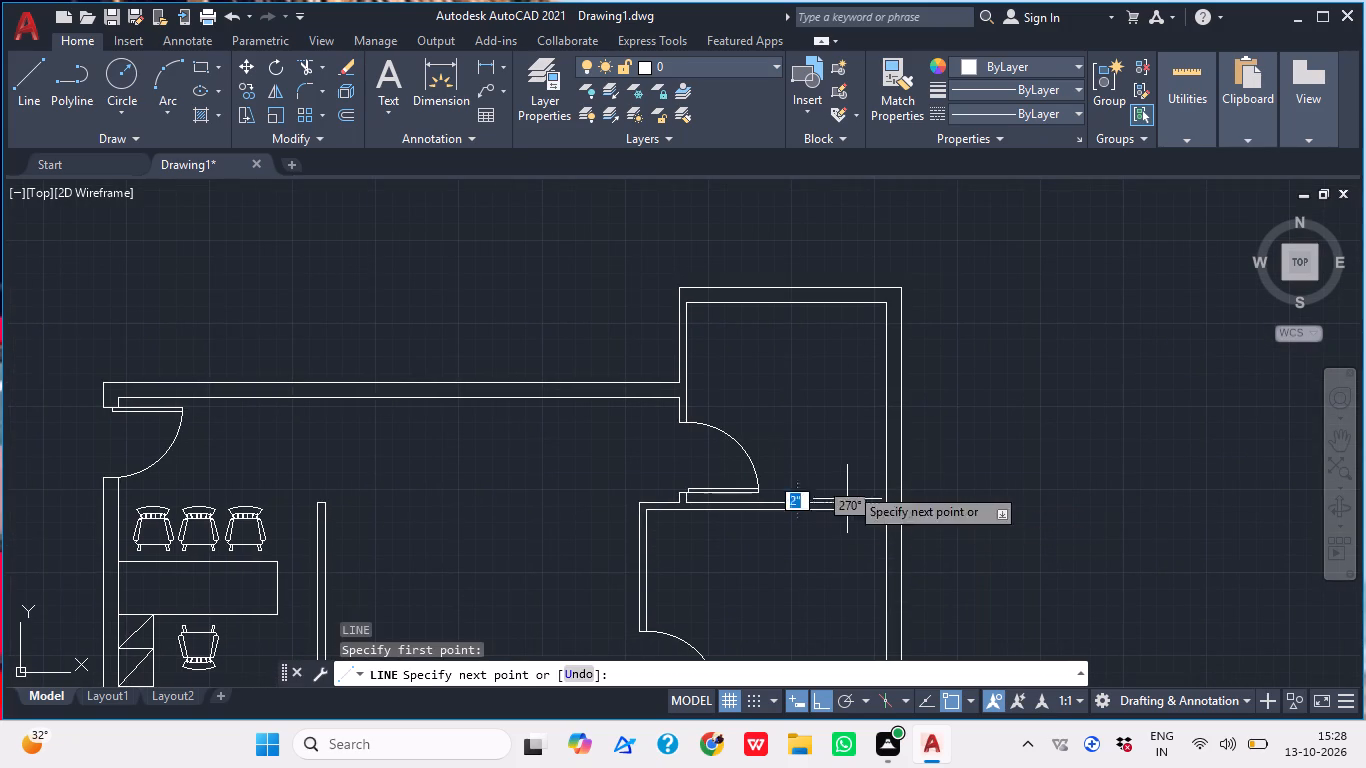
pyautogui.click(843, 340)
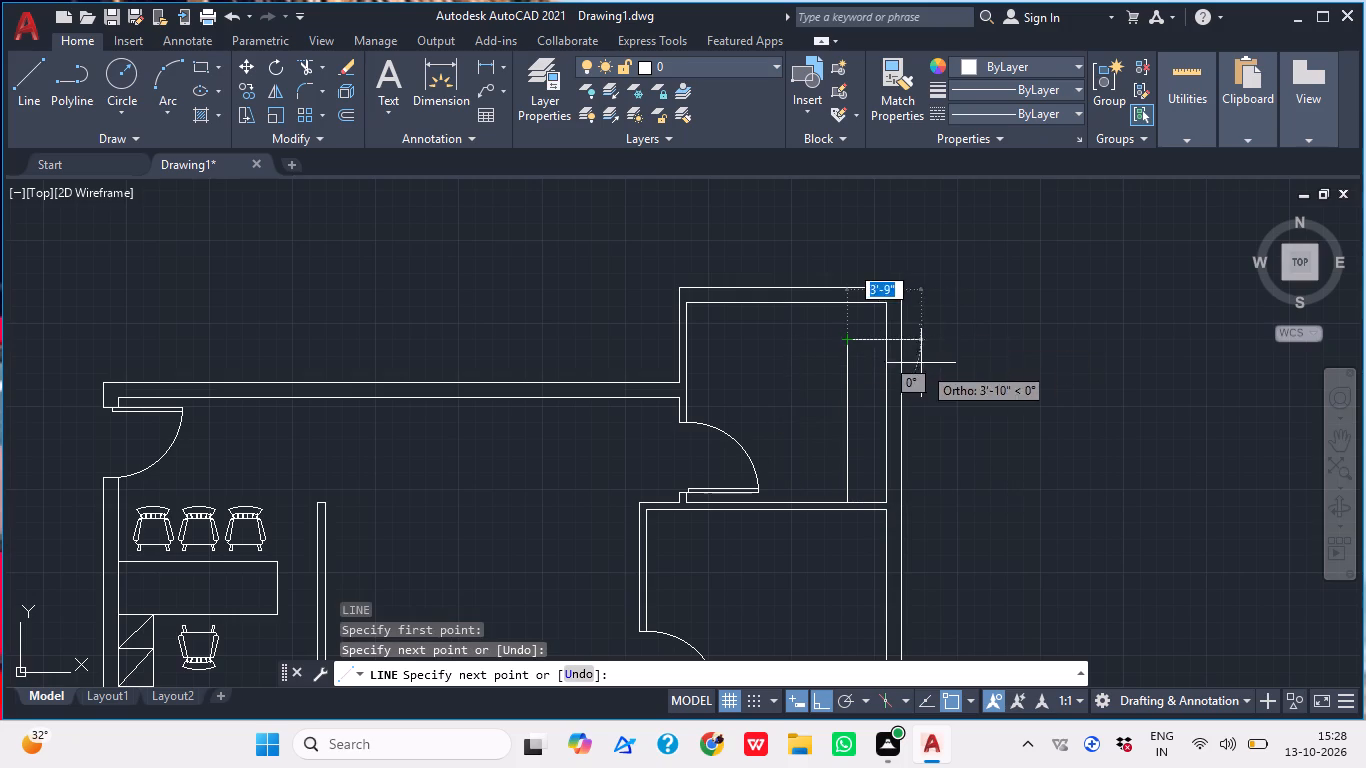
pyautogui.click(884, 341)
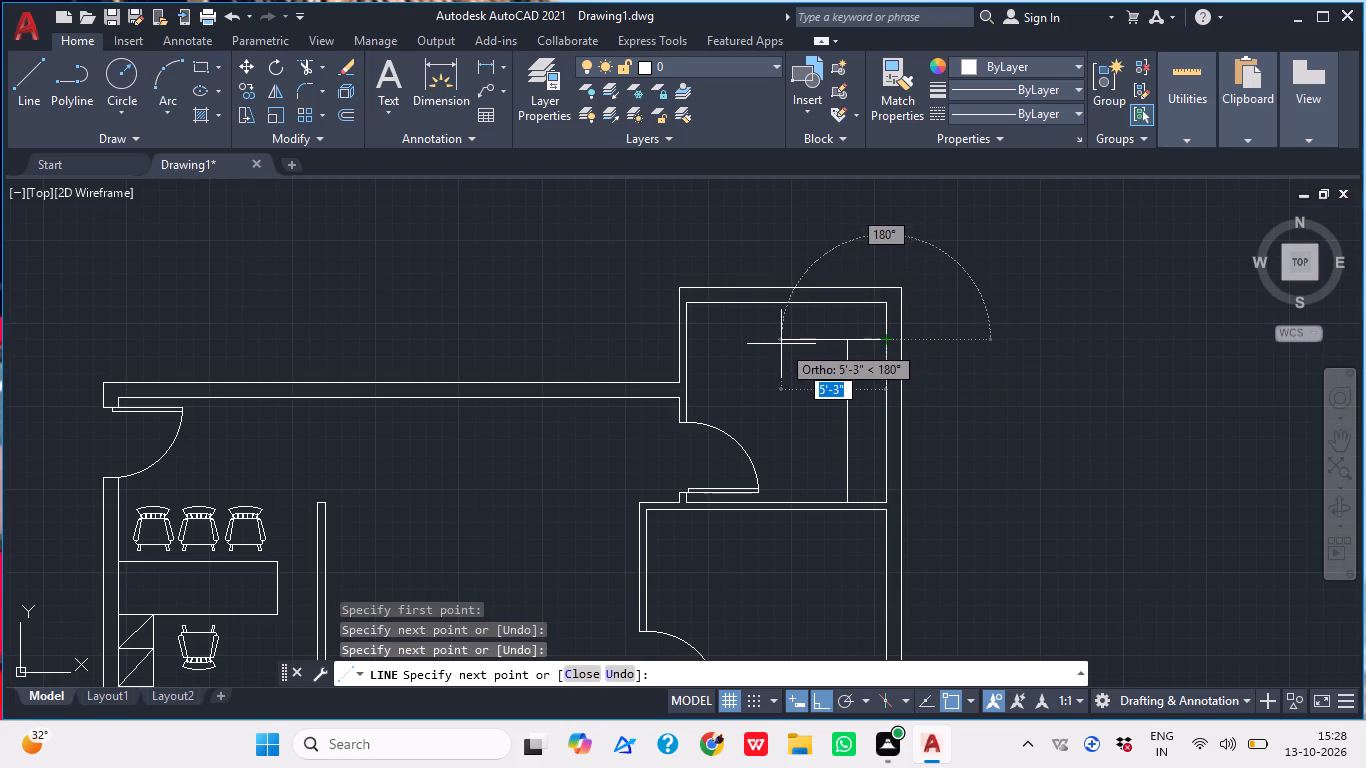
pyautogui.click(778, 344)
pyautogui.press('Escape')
# Draw a narrow rectangular table about 6' long, extending down from the top wall of the upper right corner room.
pyautogui.press('r')
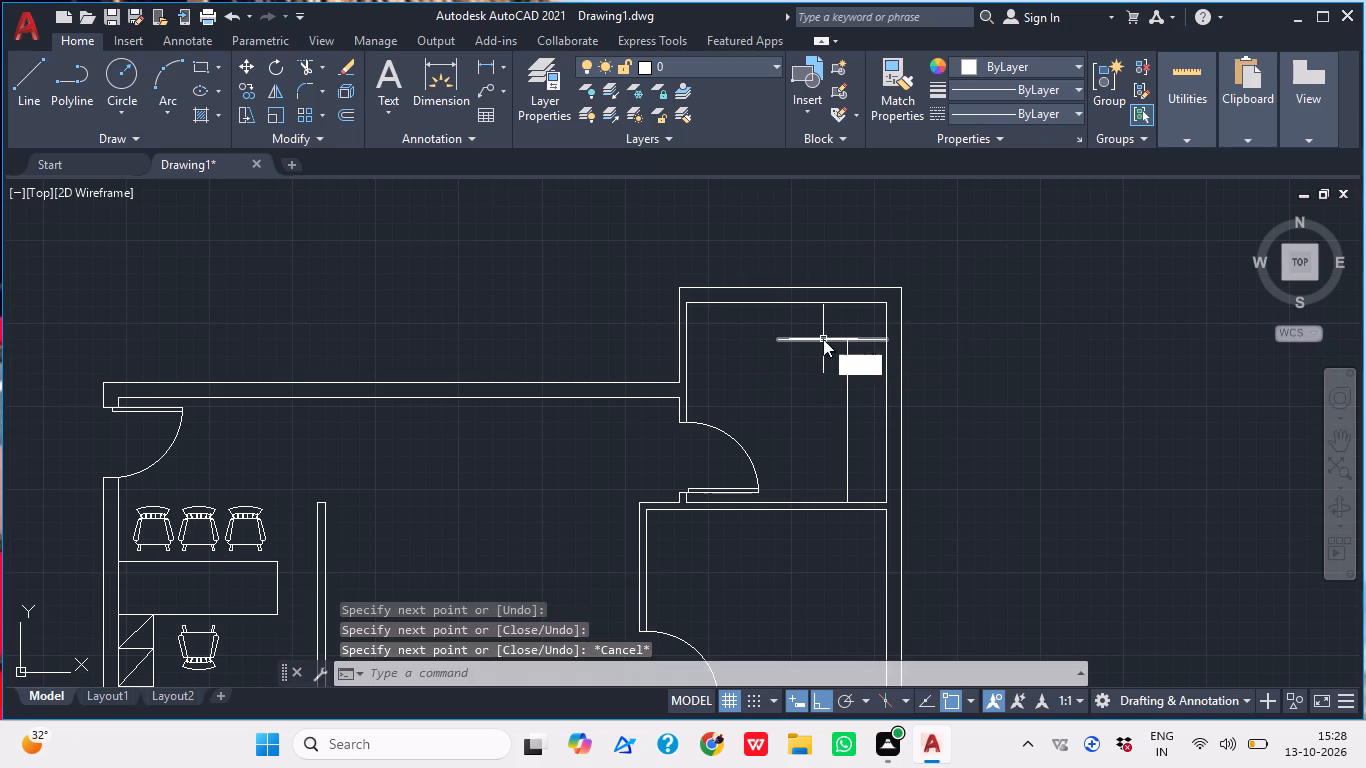
pyautogui.write('ed')
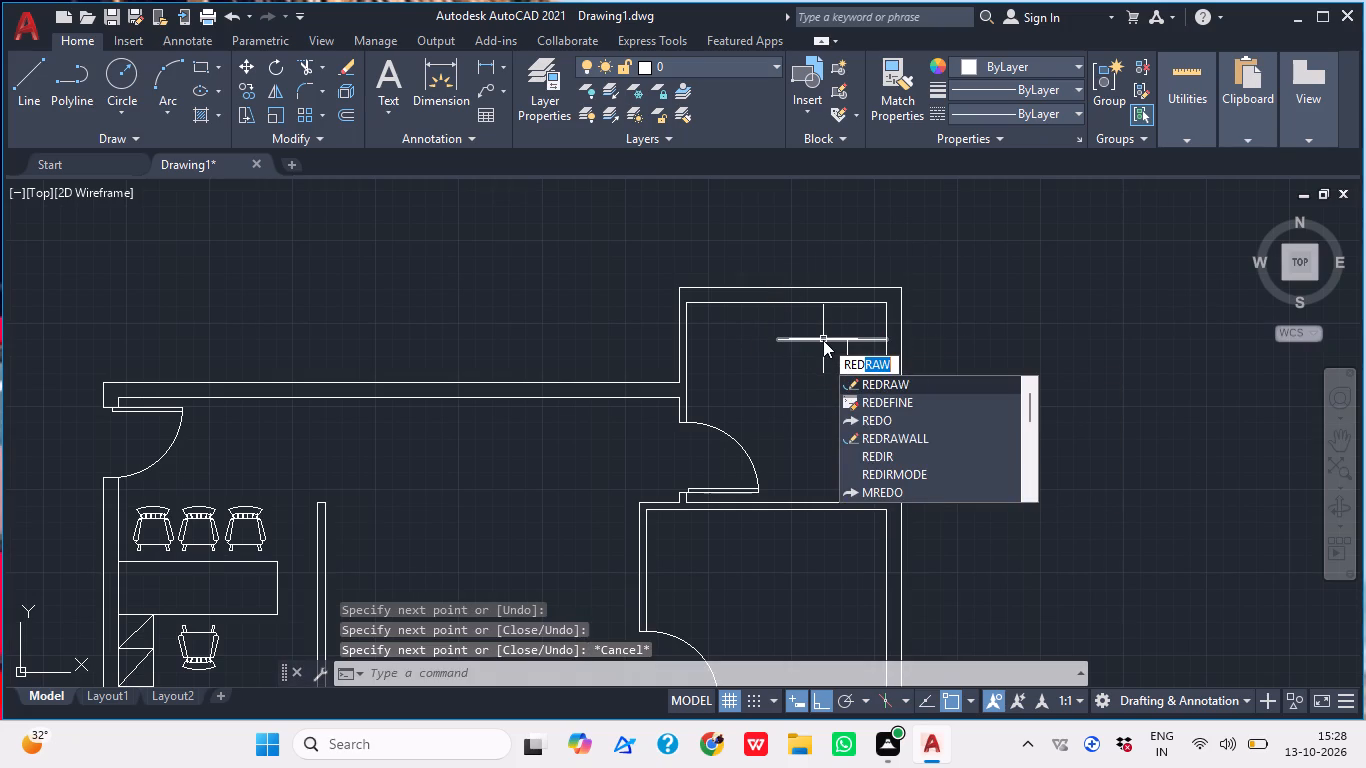
pyautogui.press('BackSpace')
pyautogui.press('BackSpace')
pyautogui.write('c')
pyautogui.press('space')
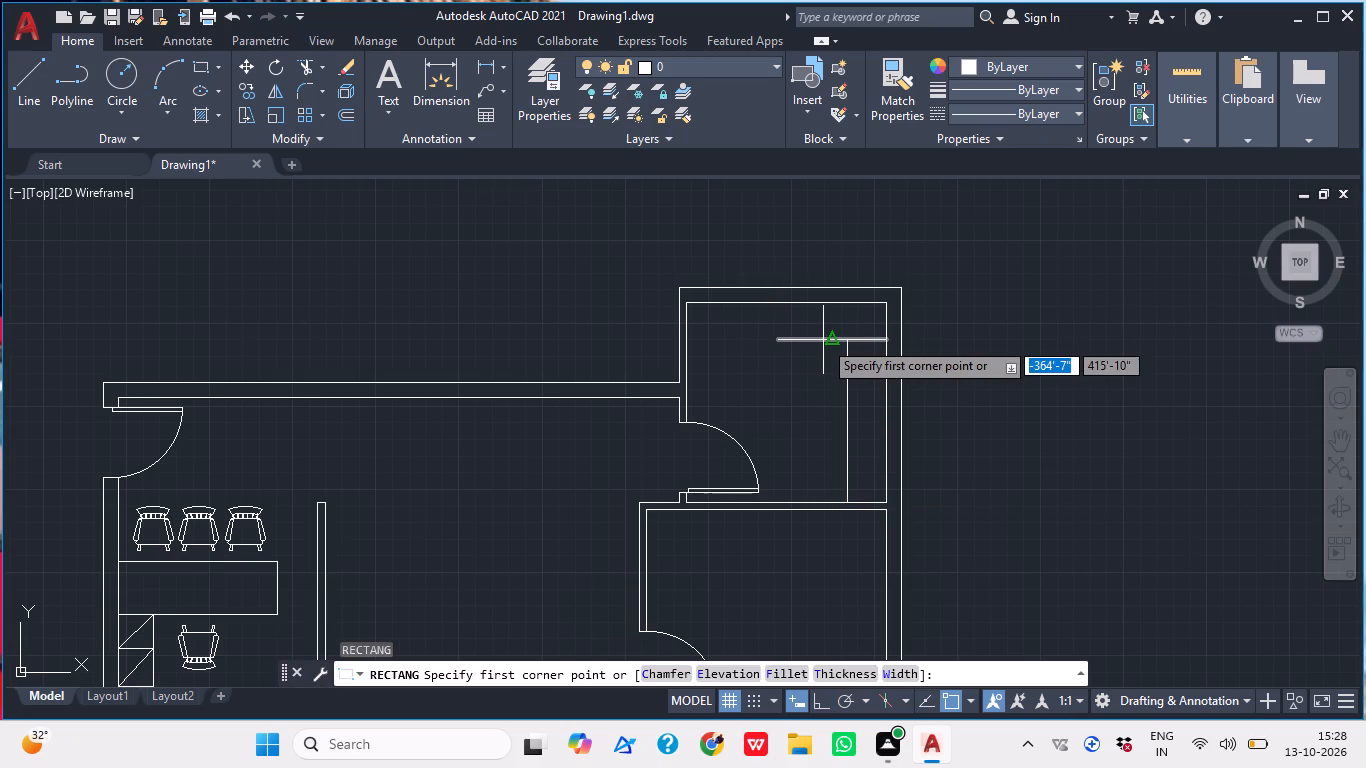
pyautogui.click(757, 301)
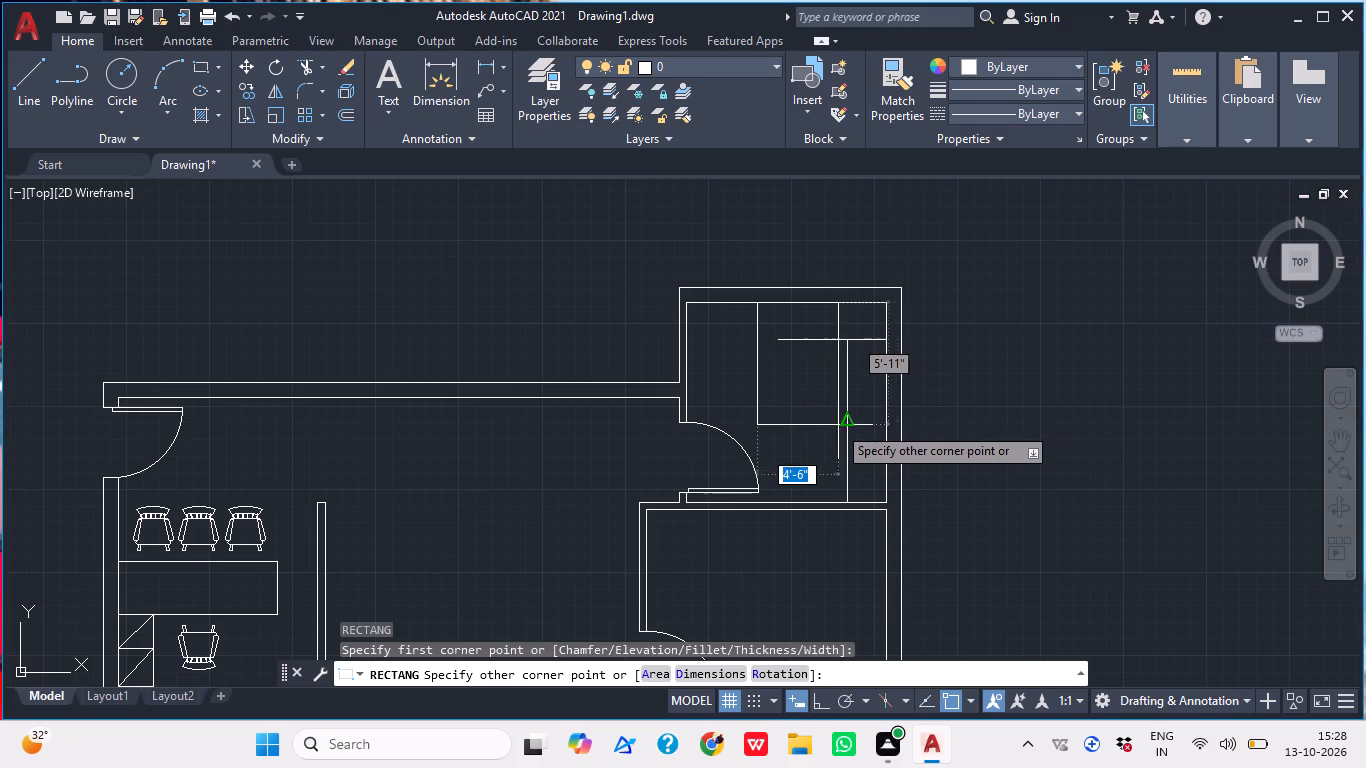
pyautogui.click(816, 426)
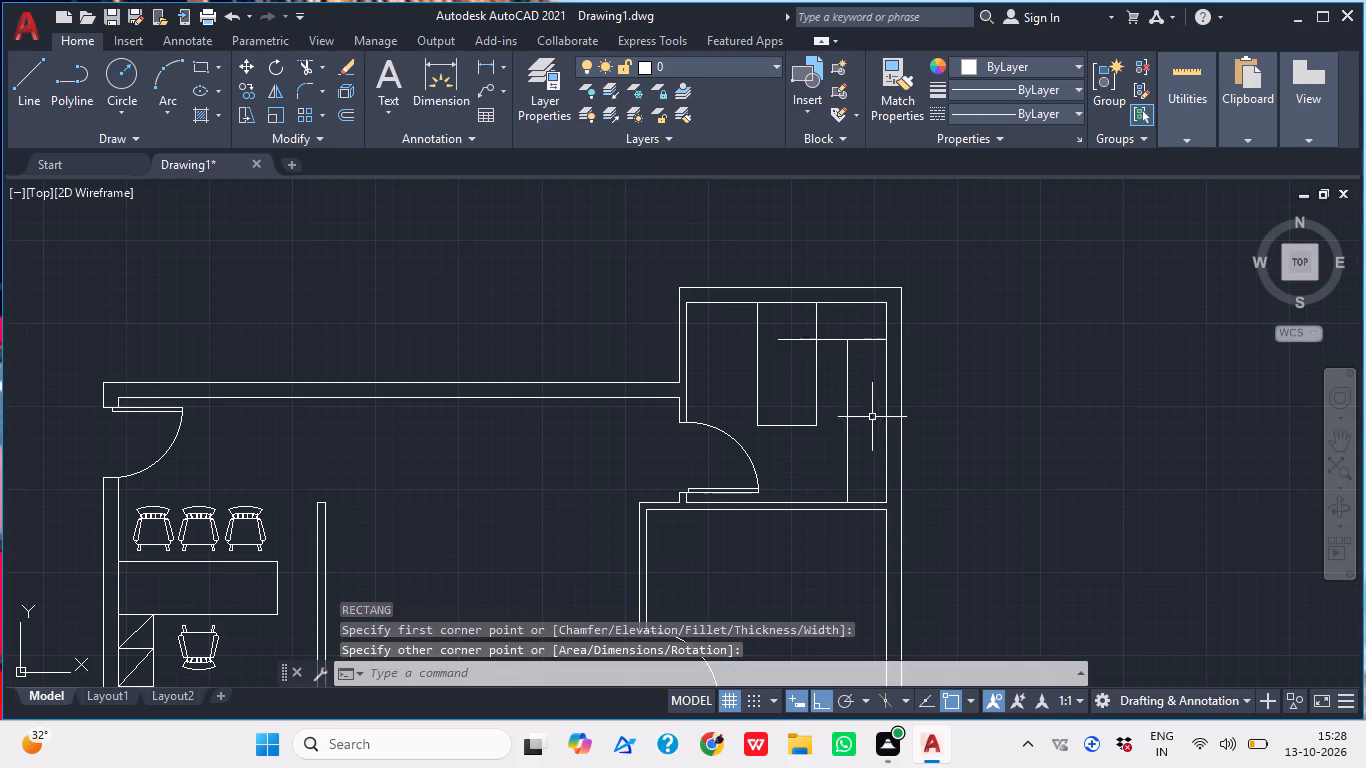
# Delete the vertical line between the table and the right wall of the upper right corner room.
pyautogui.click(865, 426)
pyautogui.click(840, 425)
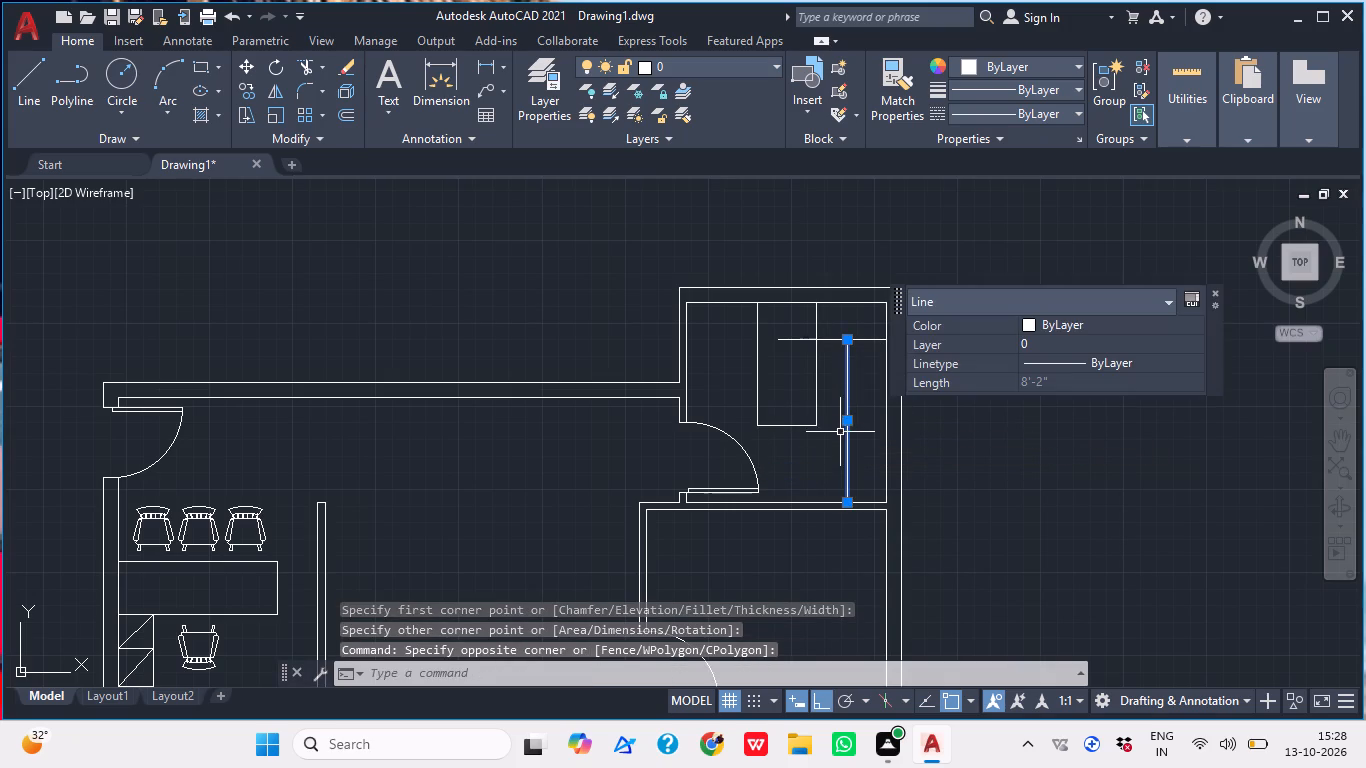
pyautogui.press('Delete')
# Draw a counter line up from the bottom wall, closer to the right wall, and return it about 2'-6" left to the table.
pyautogui.write('l')
pyautogui.press('space')
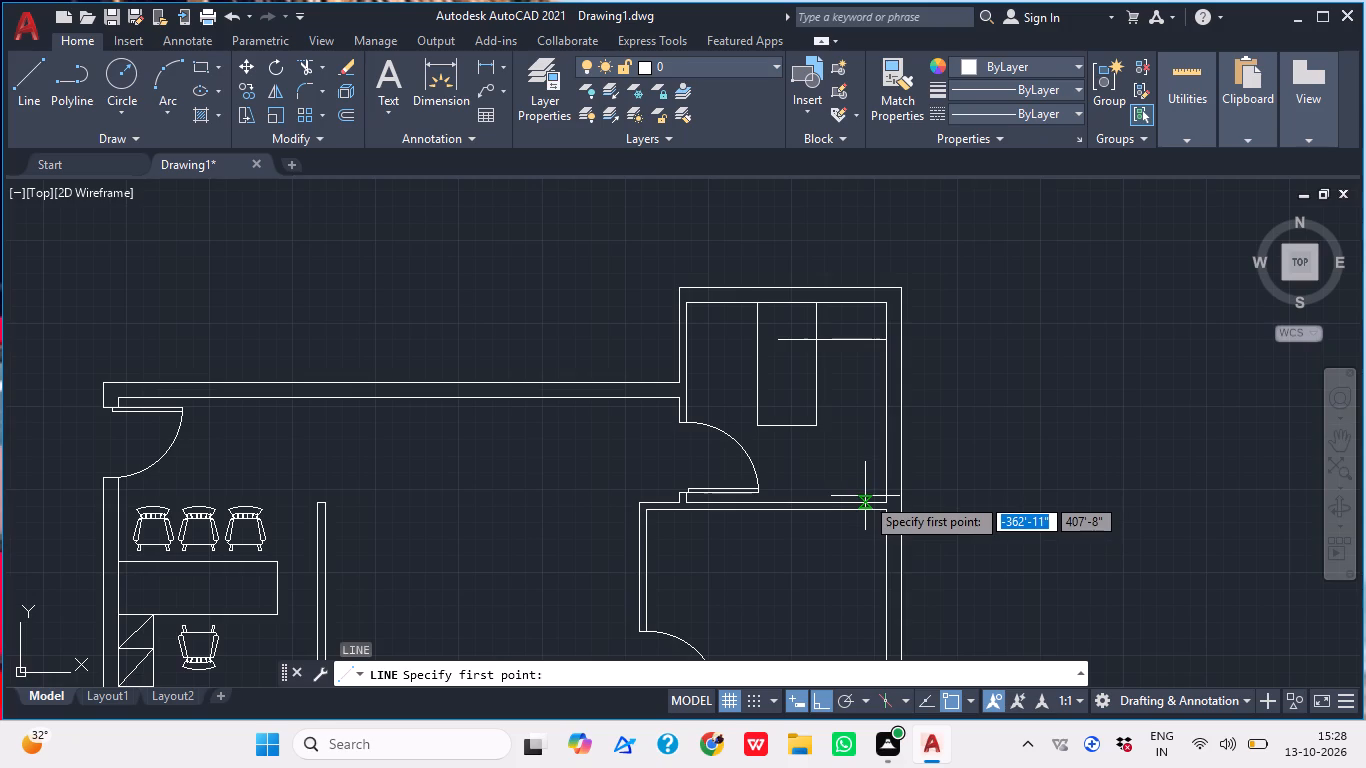
pyautogui.click(865, 496)
pyautogui.click(850, 343)
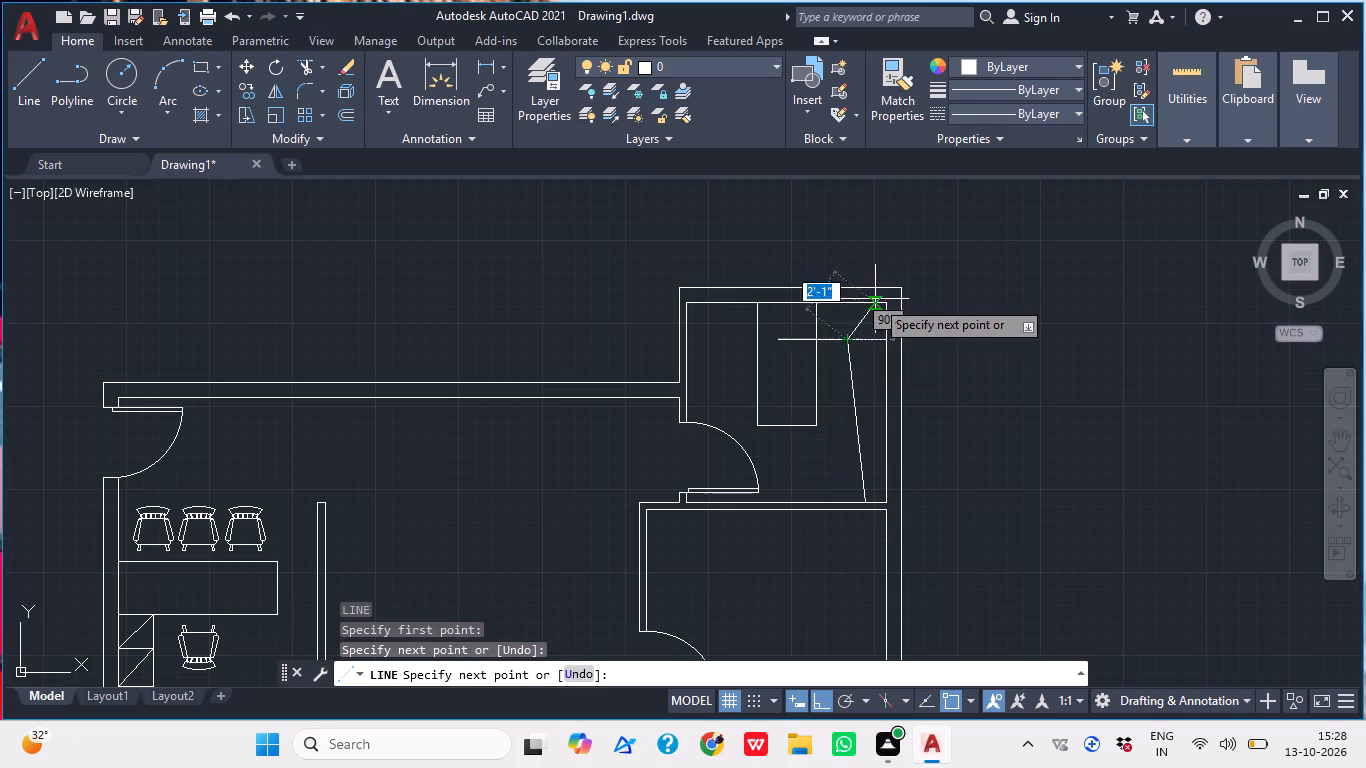
pyautogui.hotkey('ctrl', 'z')
pyautogui.scroll(3, 860, 358)
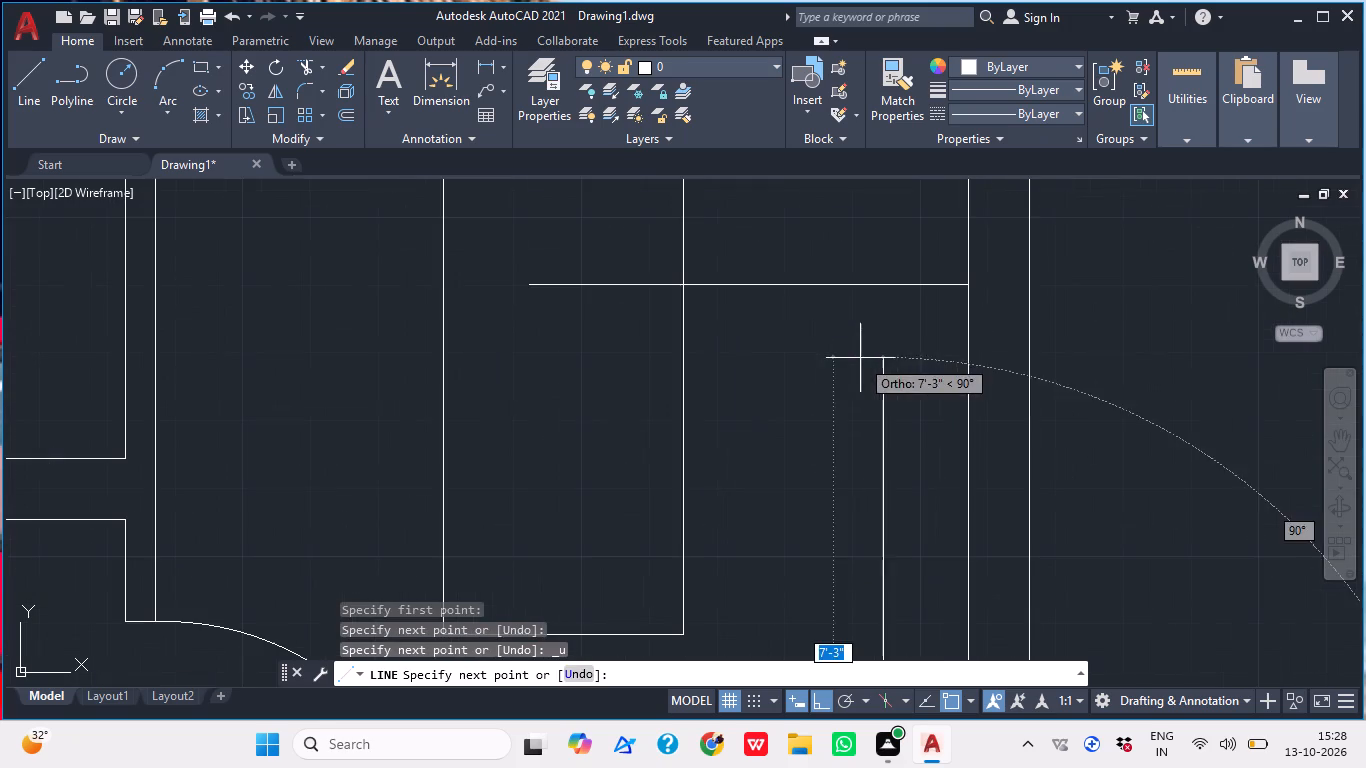
pyautogui.click(866, 245)
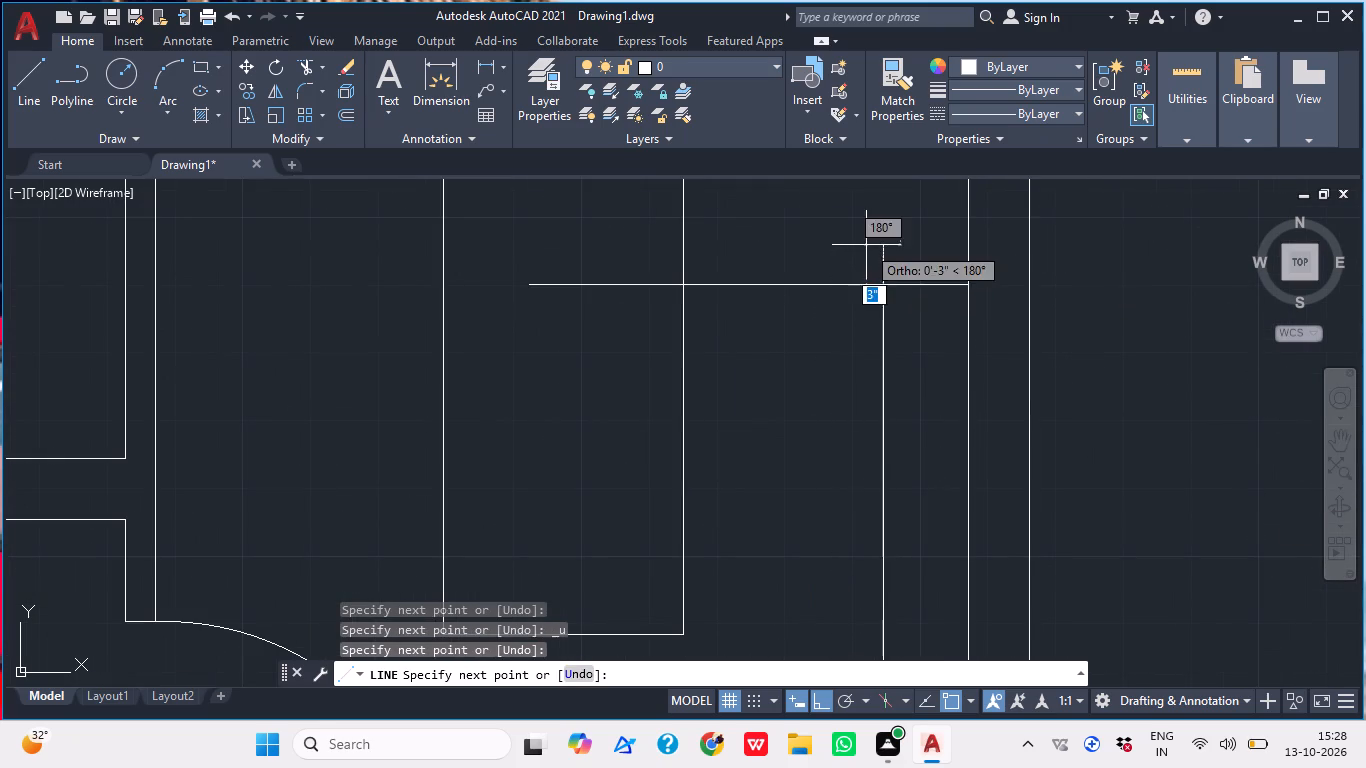
pyautogui.moveTo(866, 245); pyautogui.dragTo(849, 397, button='middle')
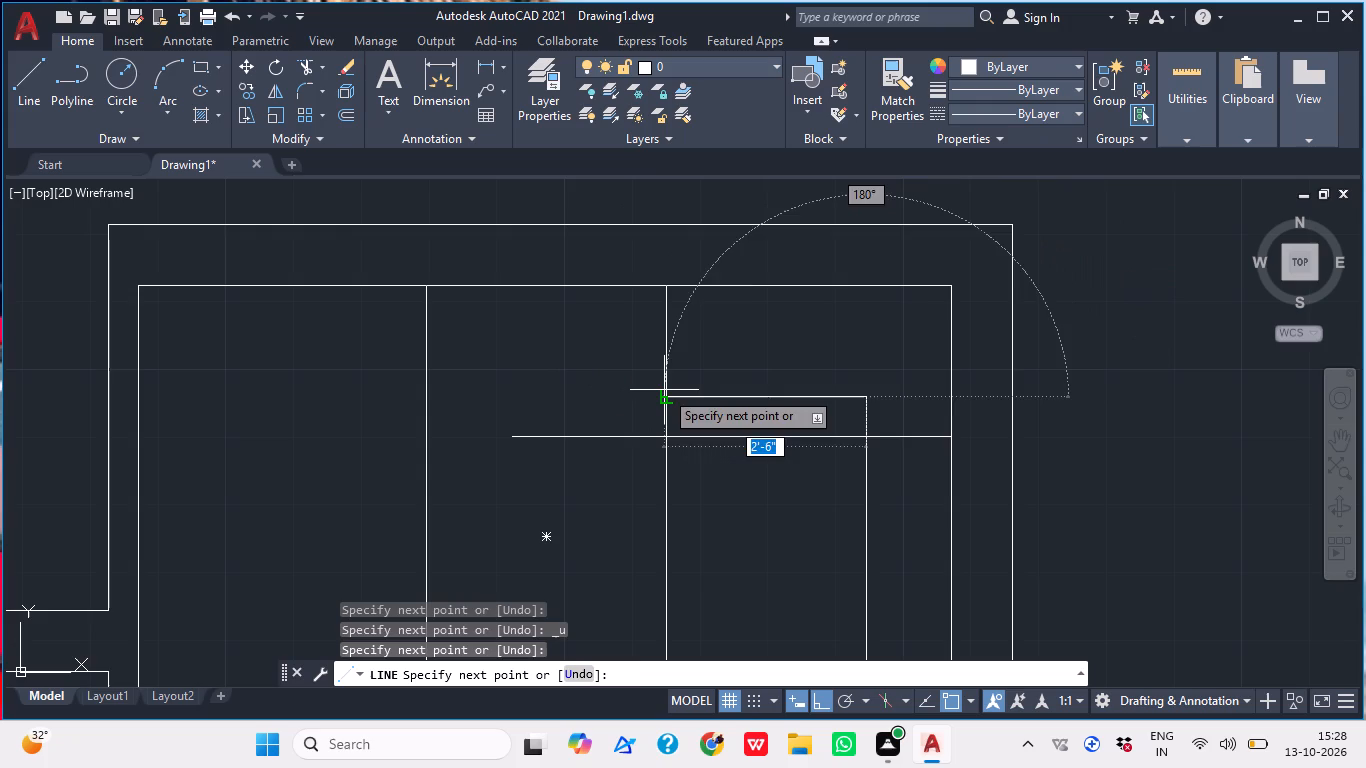
pyautogui.click(664, 390)
pyautogui.press('Escape')
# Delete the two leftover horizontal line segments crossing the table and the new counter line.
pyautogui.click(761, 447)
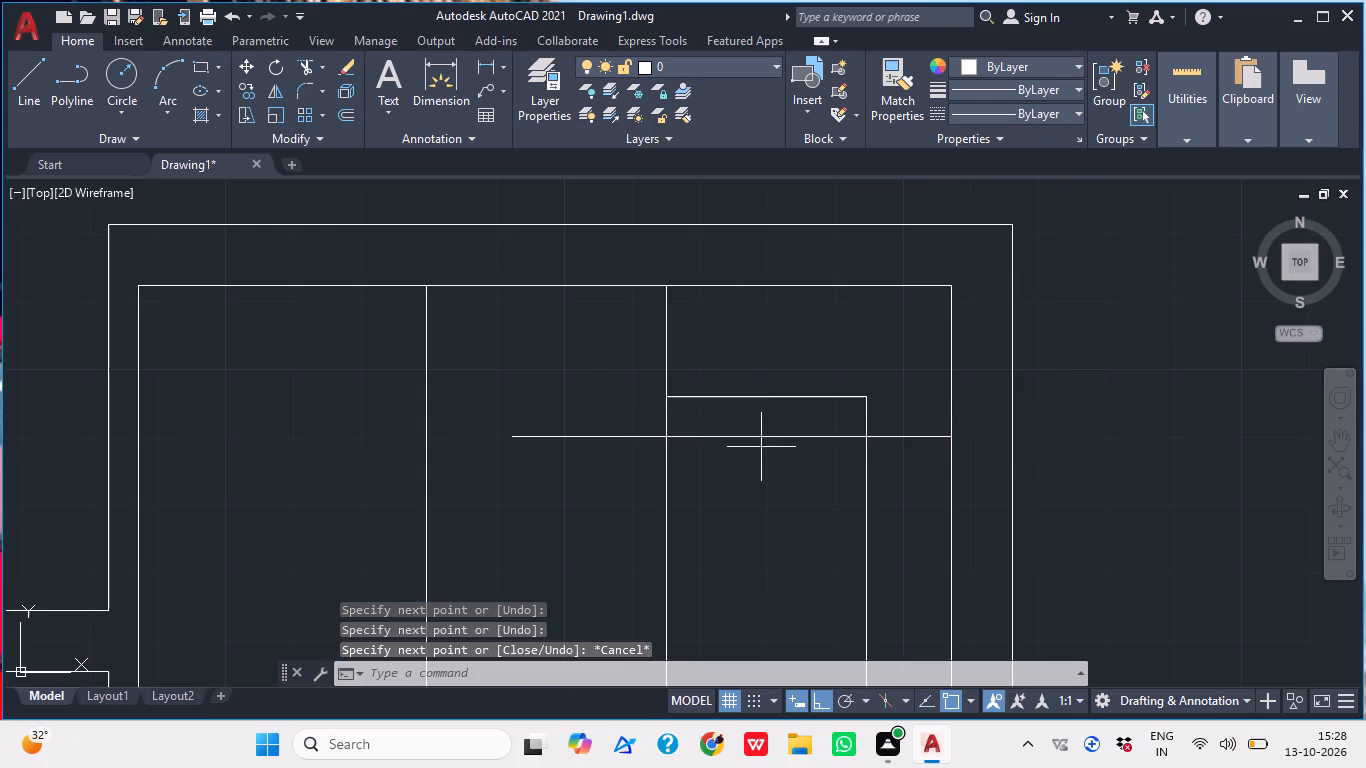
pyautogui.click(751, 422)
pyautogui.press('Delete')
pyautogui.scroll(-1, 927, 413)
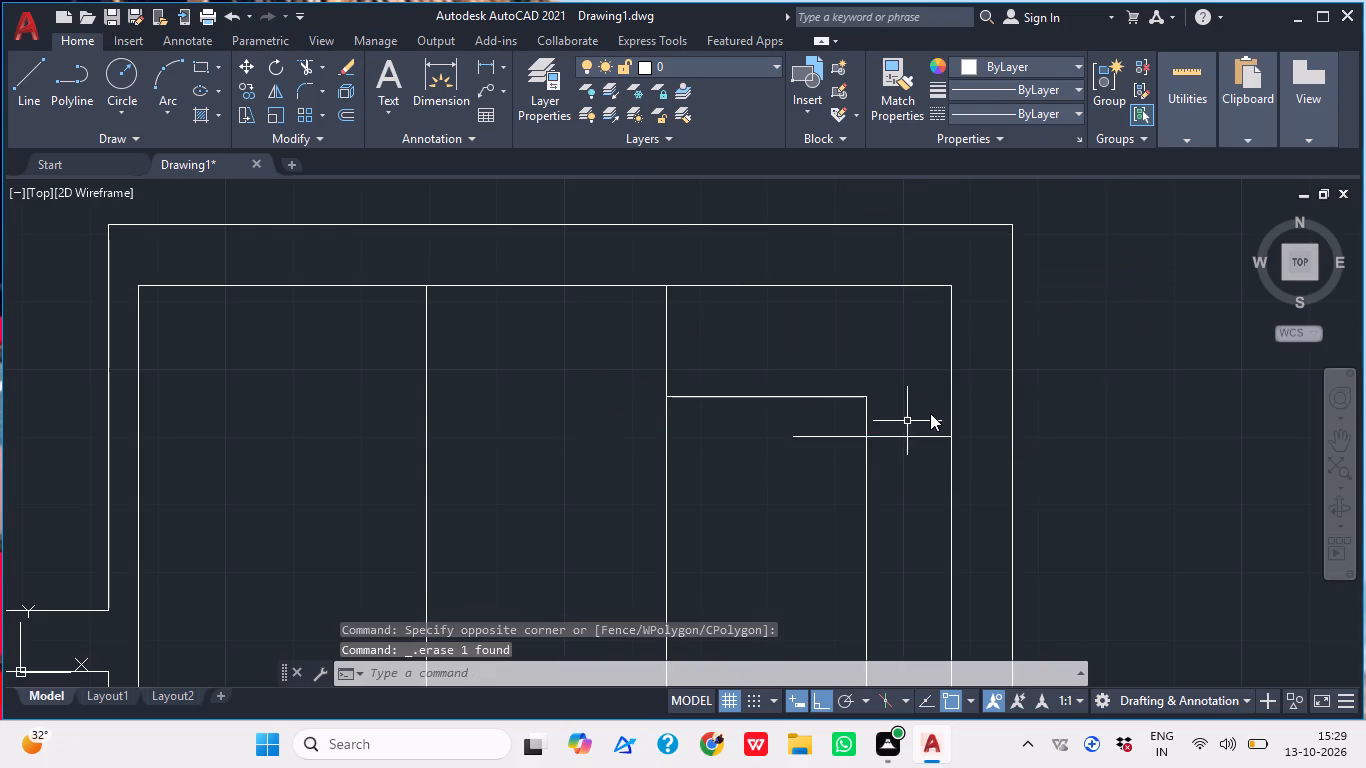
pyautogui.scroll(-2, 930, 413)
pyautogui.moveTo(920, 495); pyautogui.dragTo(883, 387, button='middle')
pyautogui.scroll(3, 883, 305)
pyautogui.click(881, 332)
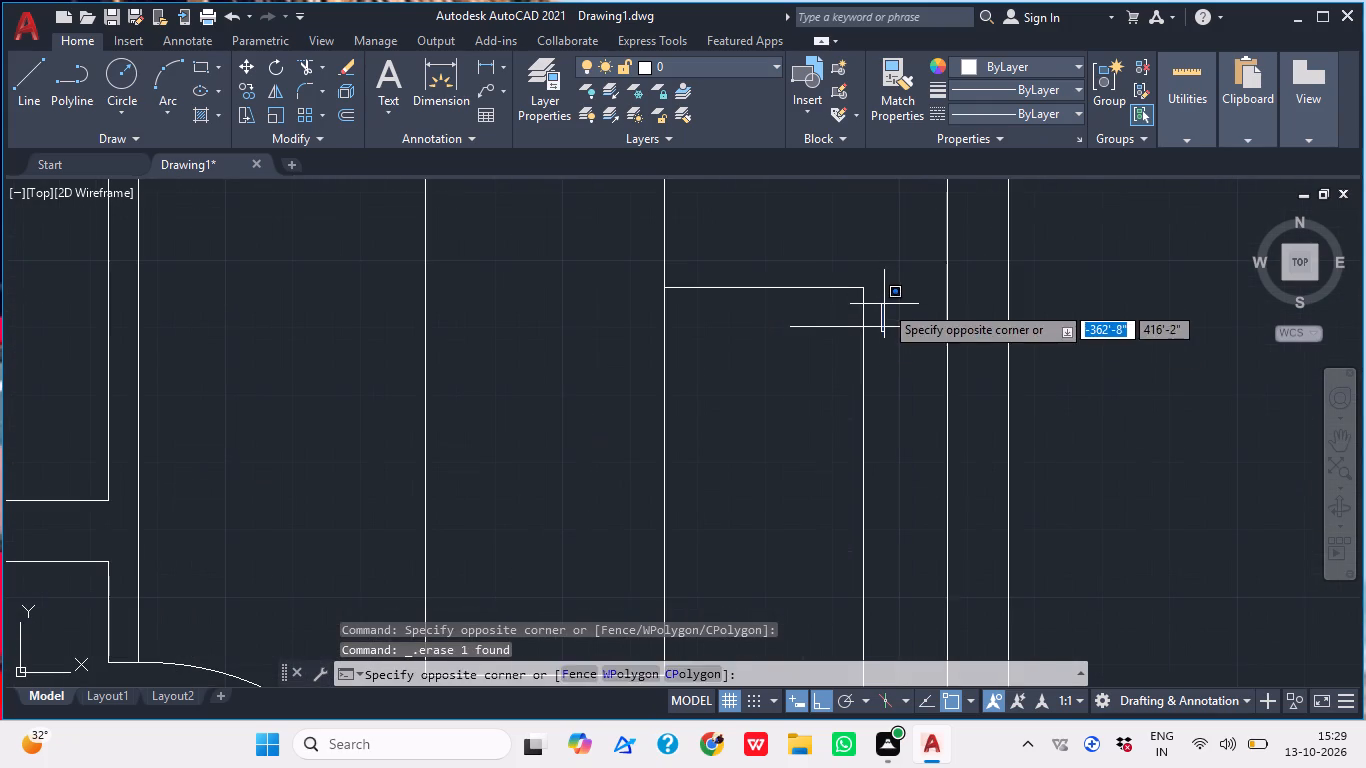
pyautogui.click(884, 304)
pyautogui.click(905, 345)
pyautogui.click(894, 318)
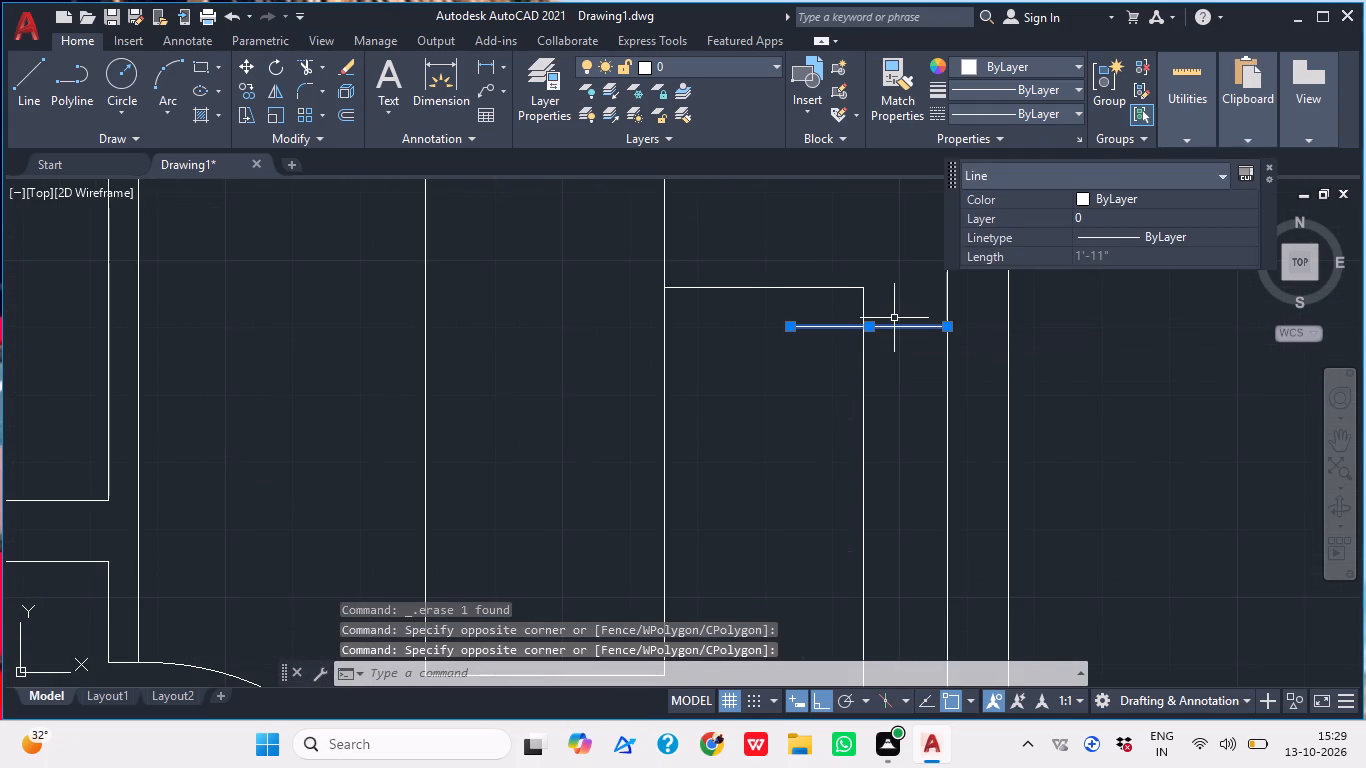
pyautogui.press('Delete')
# Draw a full-height counter line along the right wall of the room below, aligned with the counter line above.
pyautogui.scroll(-2, 894, 318)
pyautogui.moveTo(896, 375); pyautogui.dragTo(832, 363, button='middle')
pyautogui.moveTo(748, 434); pyautogui.dragTo(770, 324, button='middle')
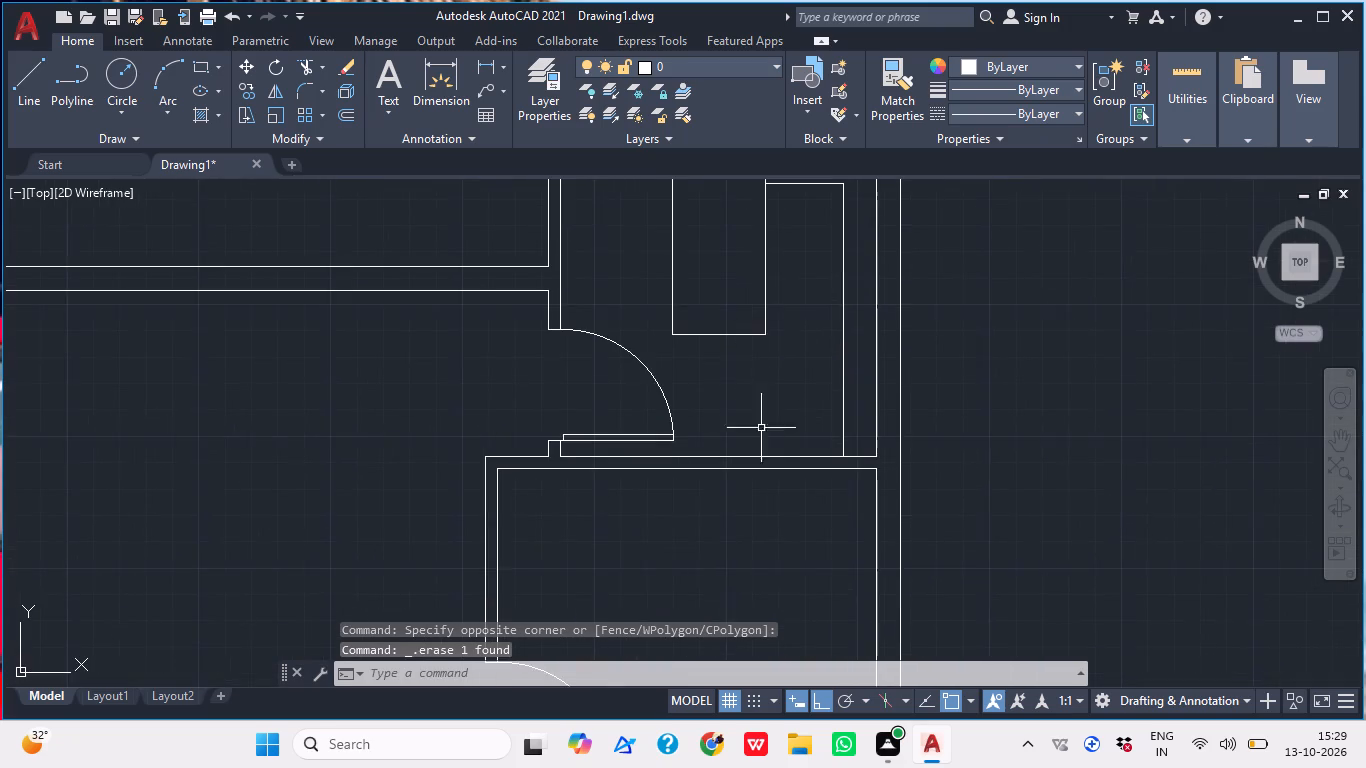
pyautogui.moveTo(751, 461); pyautogui.dragTo(747, 389, button='middle')
pyautogui.moveTo(741, 491); pyautogui.dragTo(743, 369, button='middle')
pyautogui.scroll(-1, 750, 374)
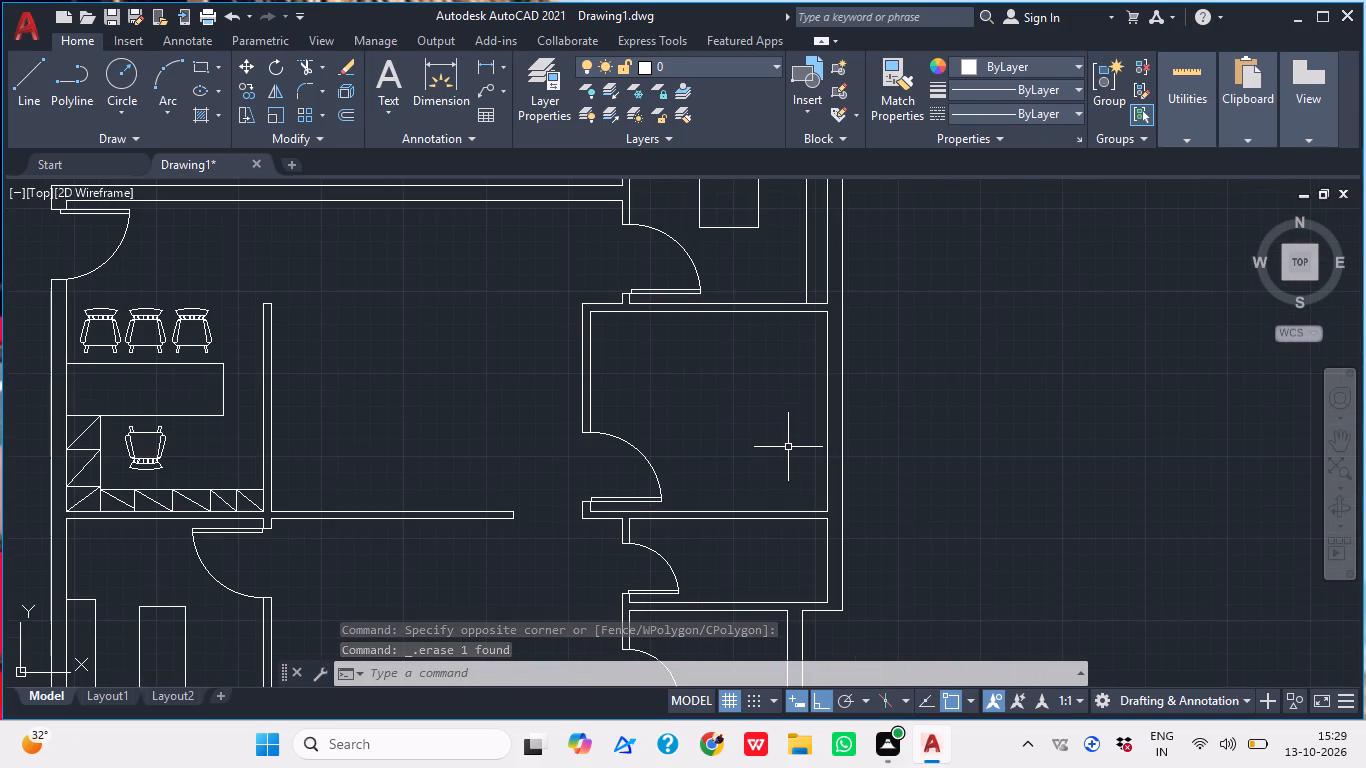
pyautogui.write('l')
pyautogui.press('space')
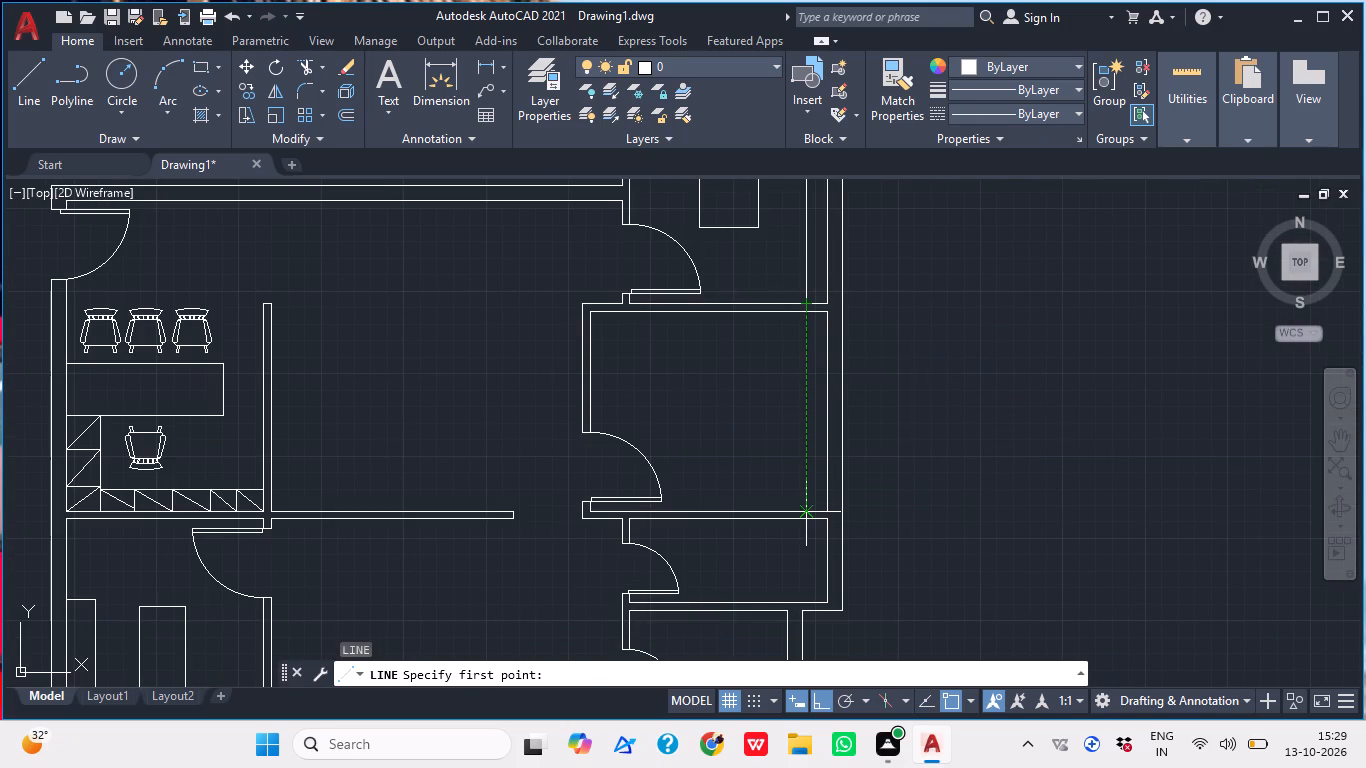
pyautogui.click(806, 512)
pyautogui.click(807, 317)
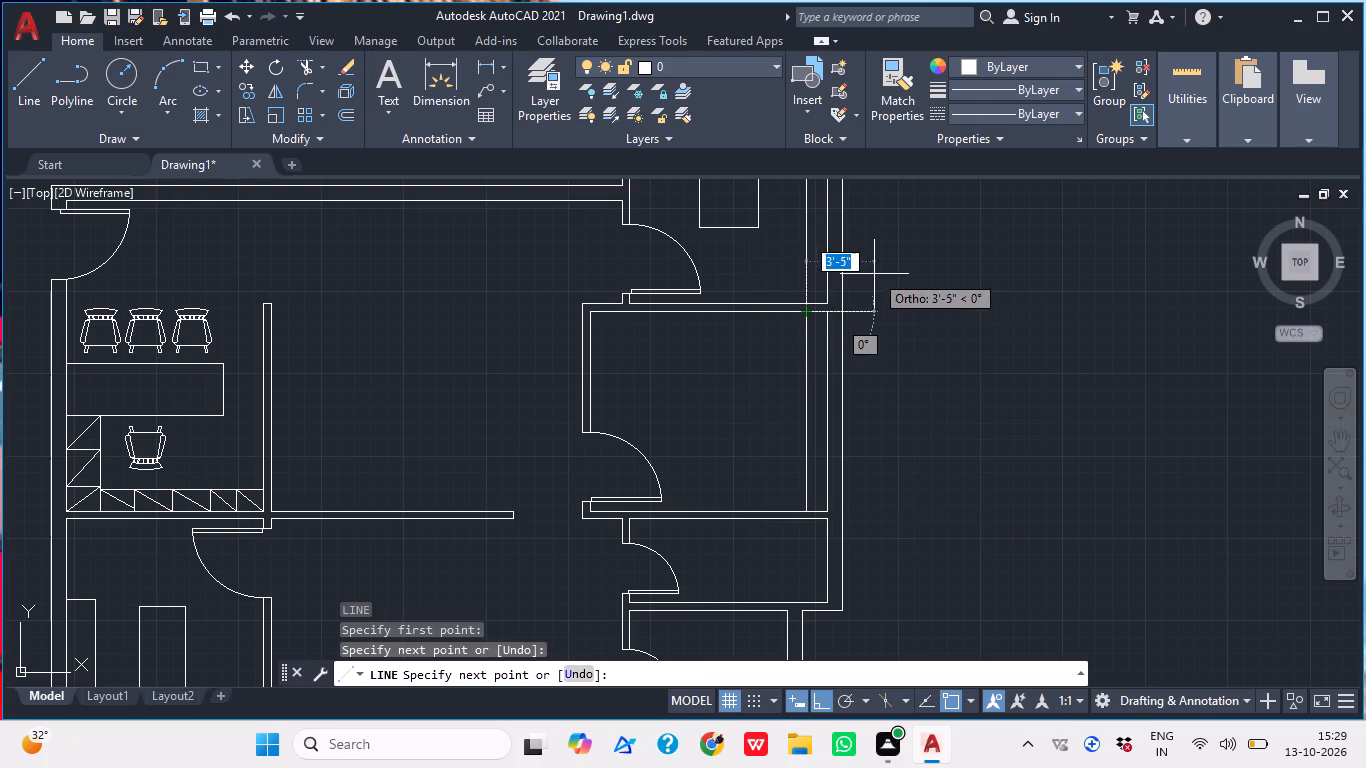
pyautogui.press('Escape')
# Draw a horizontal line from inside this room to its right wall, a little above the bottom wall.
pyautogui.write('l')
pyautogui.press('space')
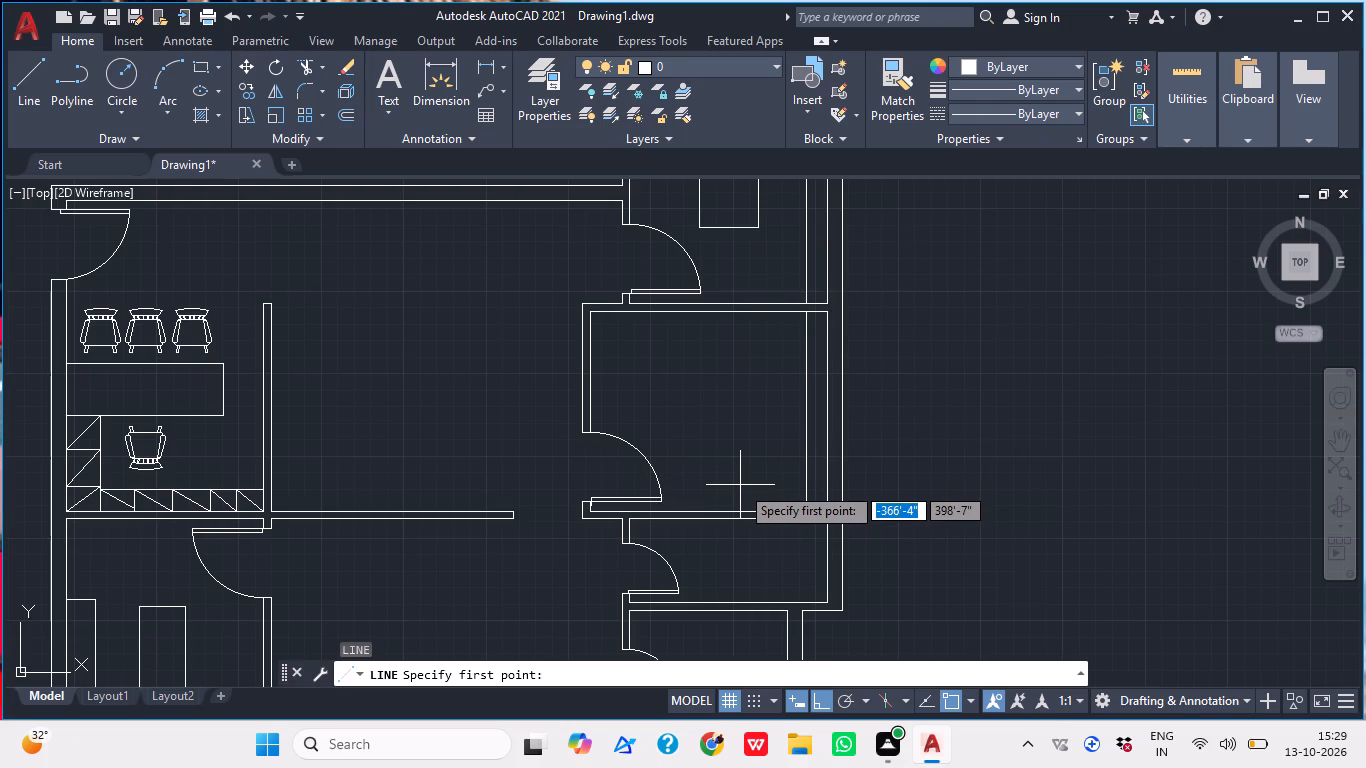
pyautogui.scroll(1, 747, 502)
pyautogui.click(754, 470)
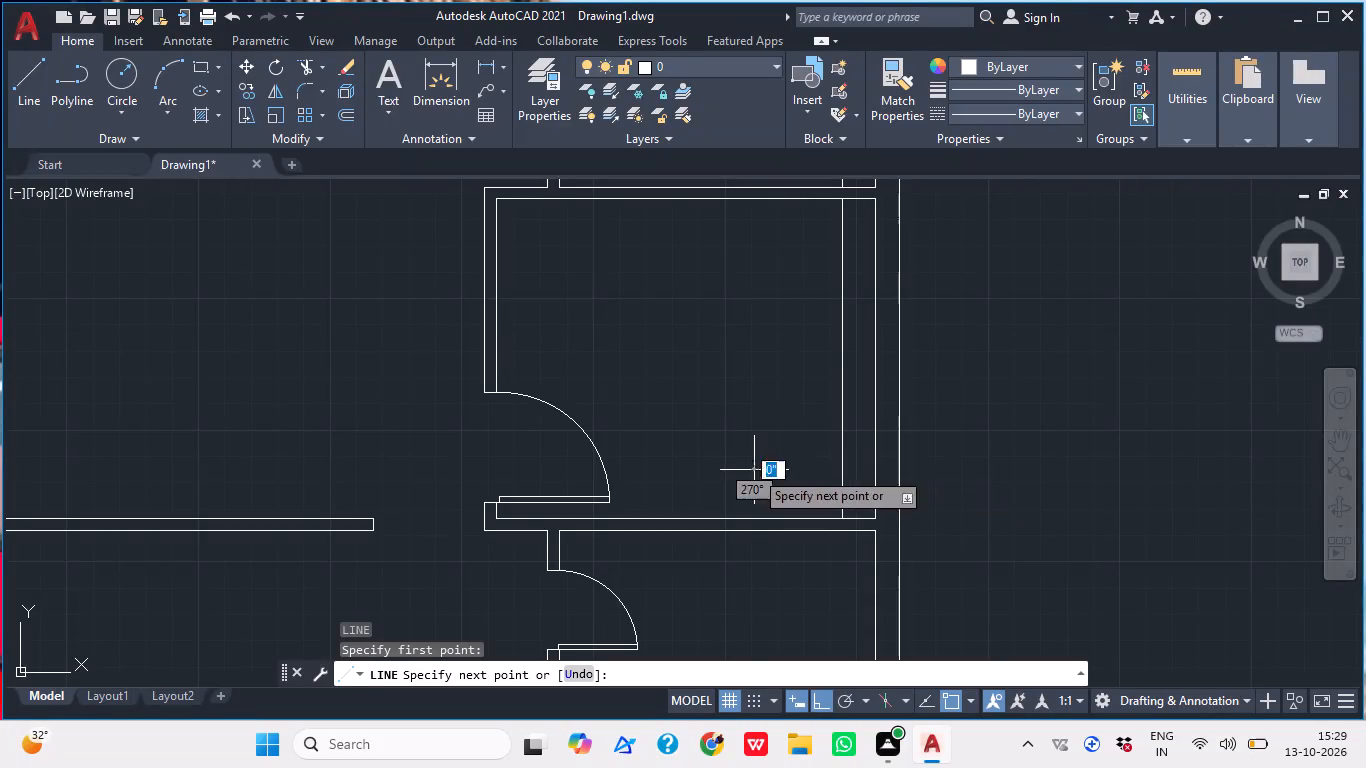
pyautogui.click(873, 472)
pyautogui.press('Escape')
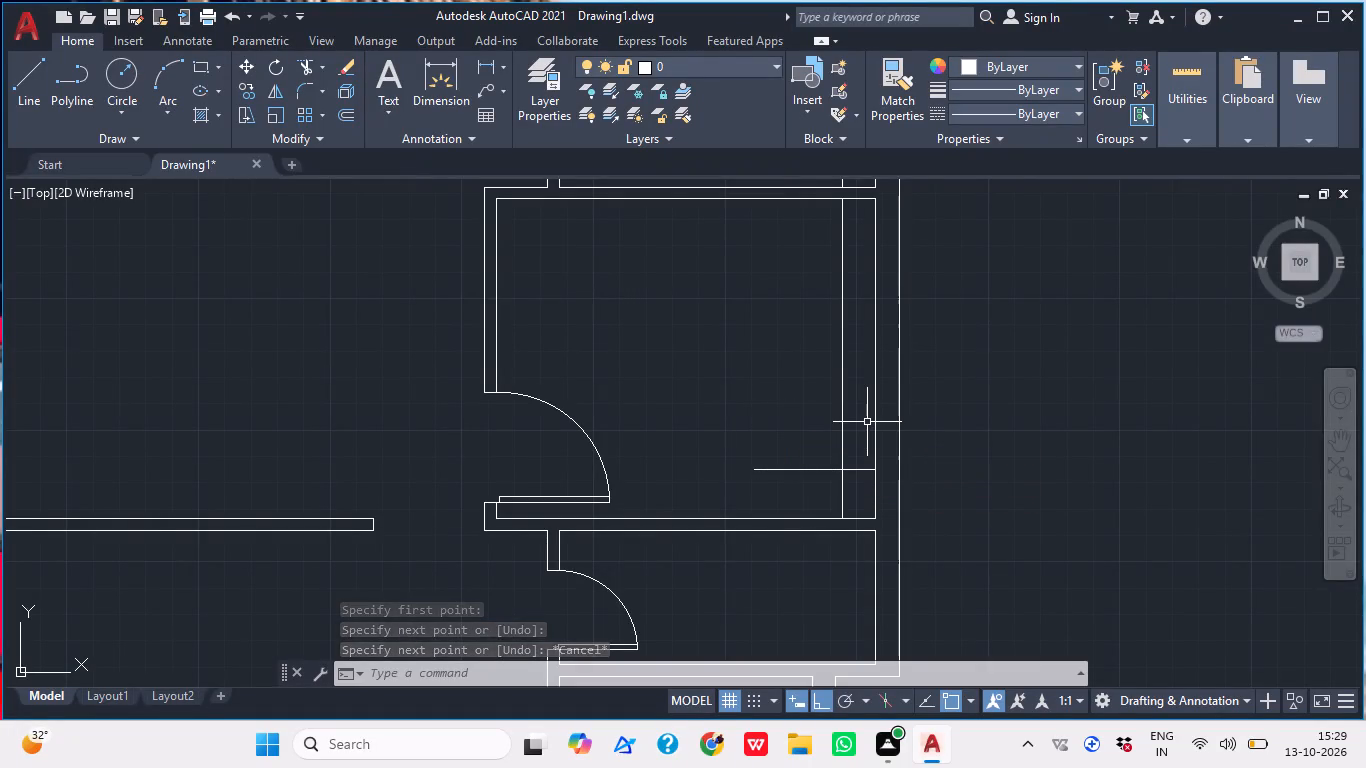
# Draw a rectangular table about 2'-9" by 5' standing on the bottom wall, meeting the horizontal line's left end.
pyautogui.write('rec')
pyautogui.press('space')
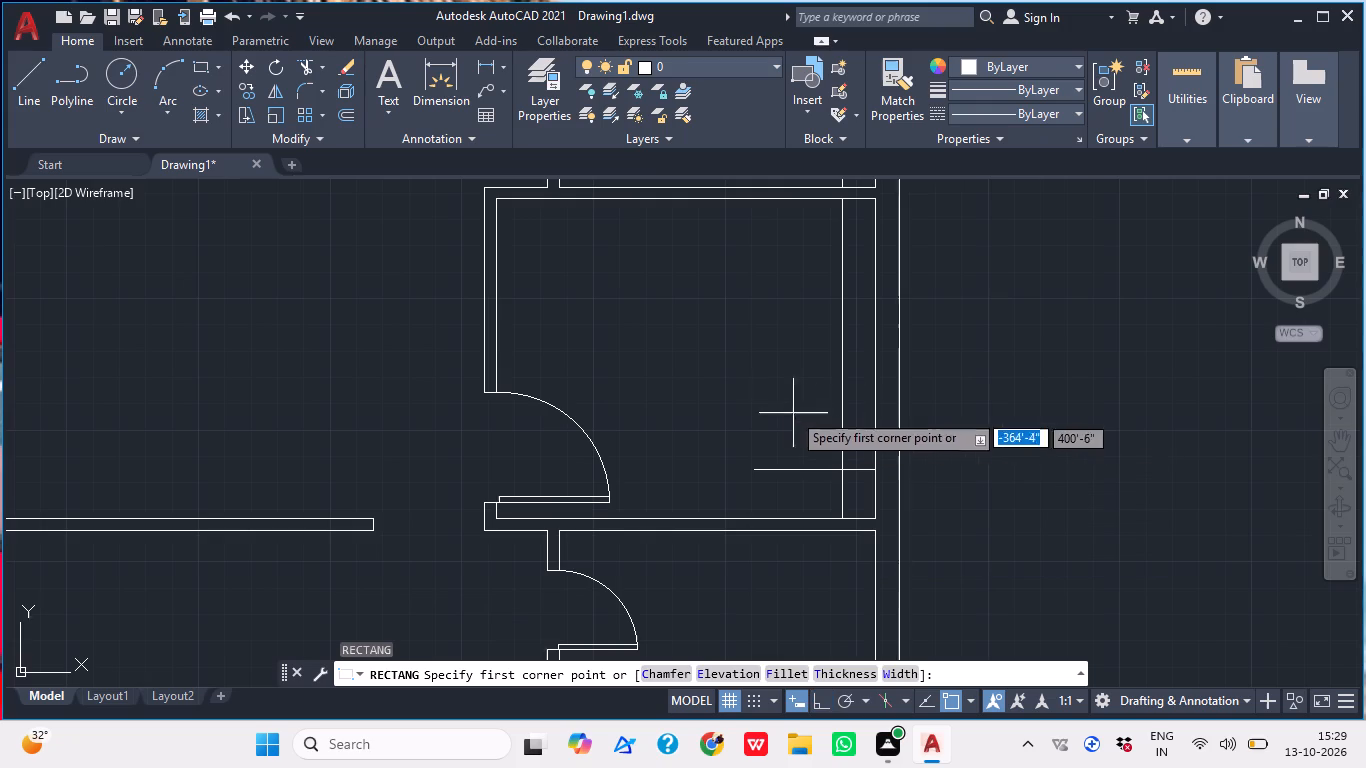
pyautogui.click(670, 355)
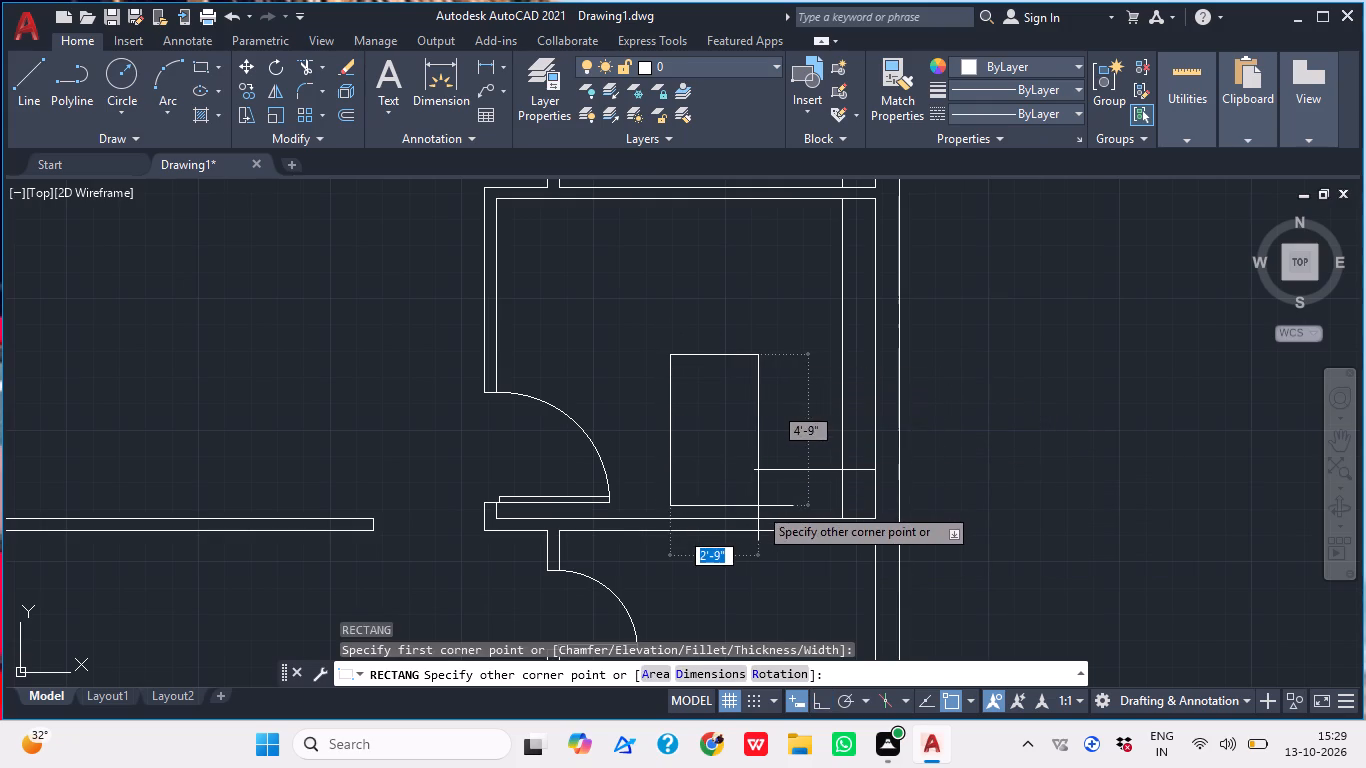
pyautogui.click(754, 516)
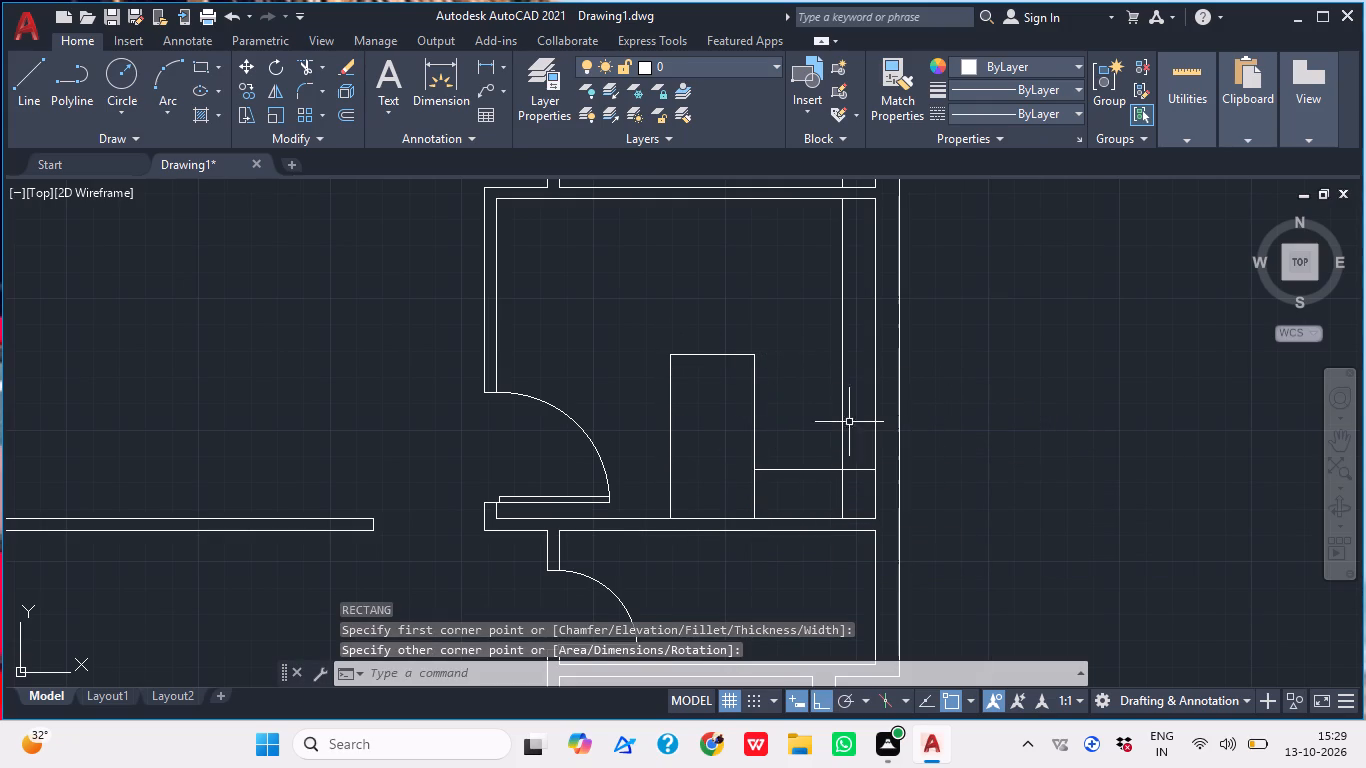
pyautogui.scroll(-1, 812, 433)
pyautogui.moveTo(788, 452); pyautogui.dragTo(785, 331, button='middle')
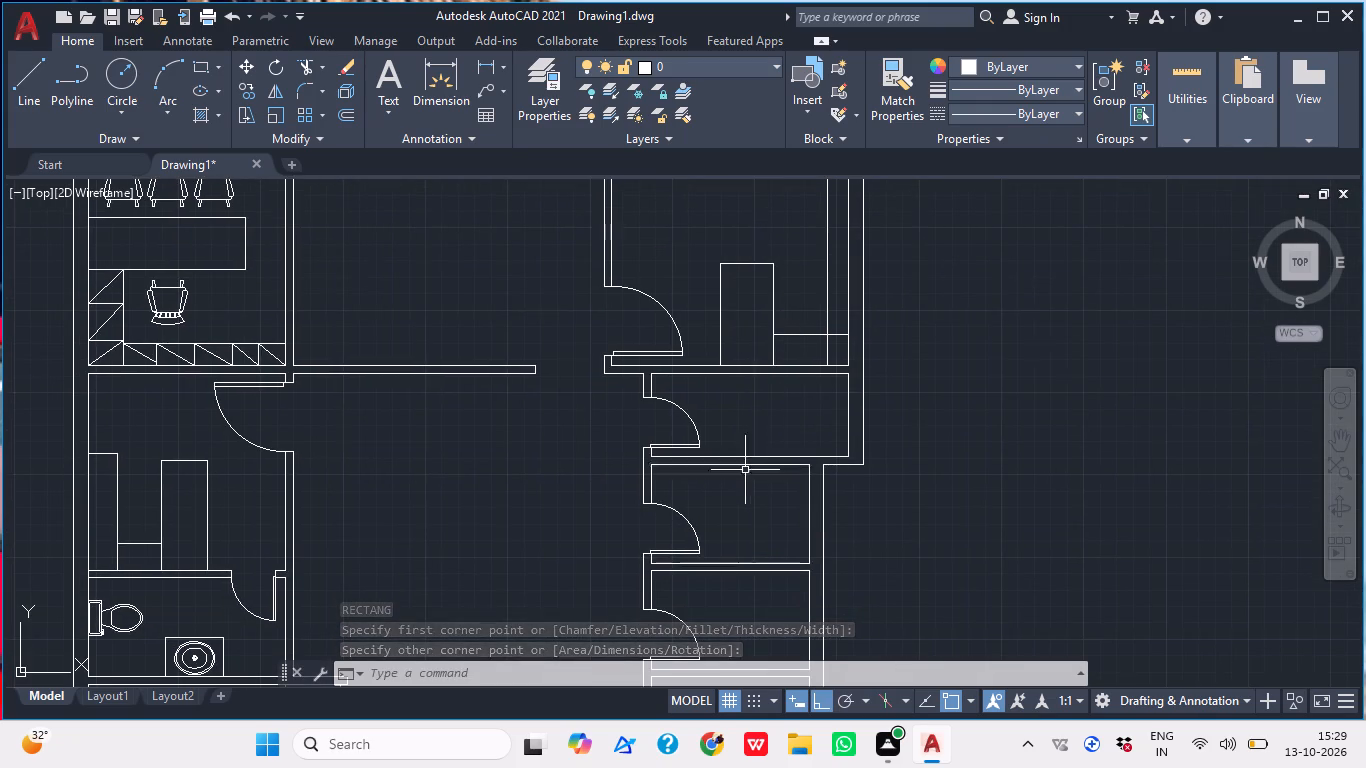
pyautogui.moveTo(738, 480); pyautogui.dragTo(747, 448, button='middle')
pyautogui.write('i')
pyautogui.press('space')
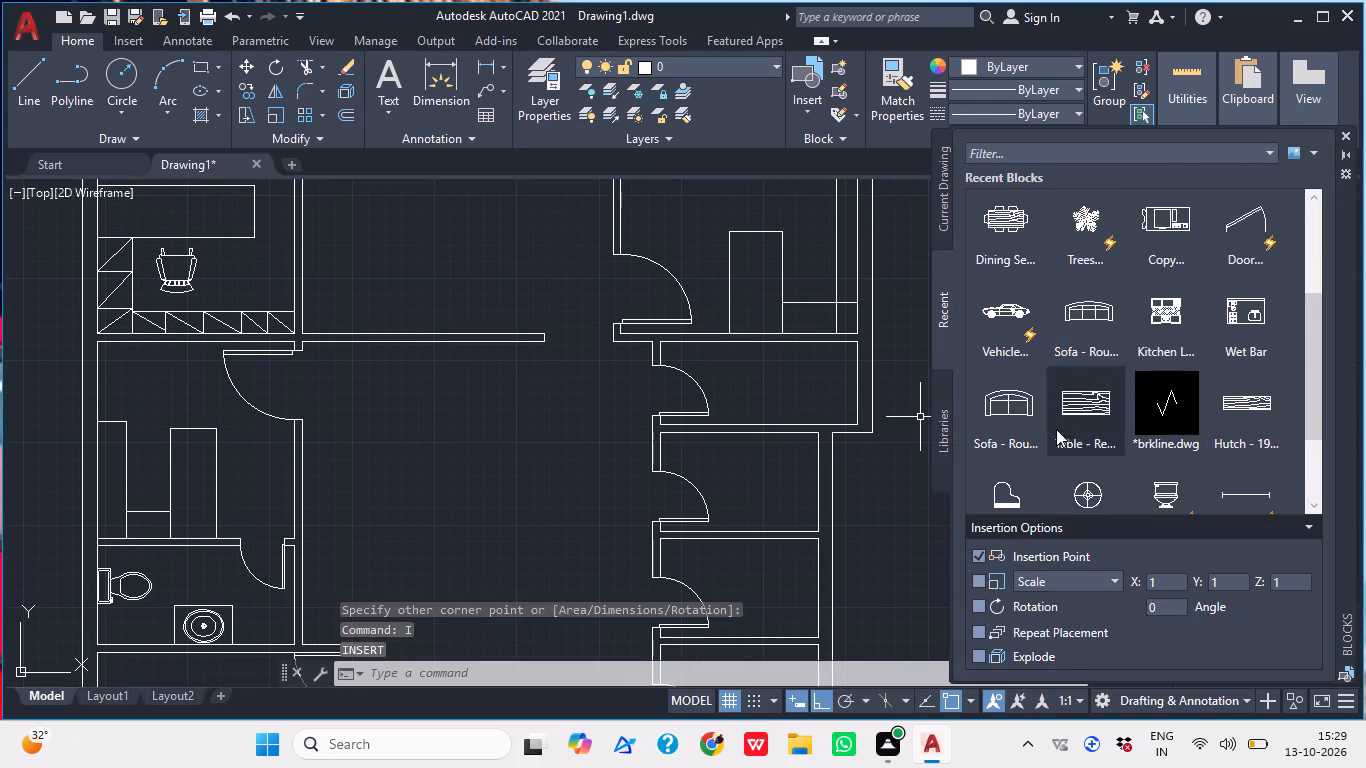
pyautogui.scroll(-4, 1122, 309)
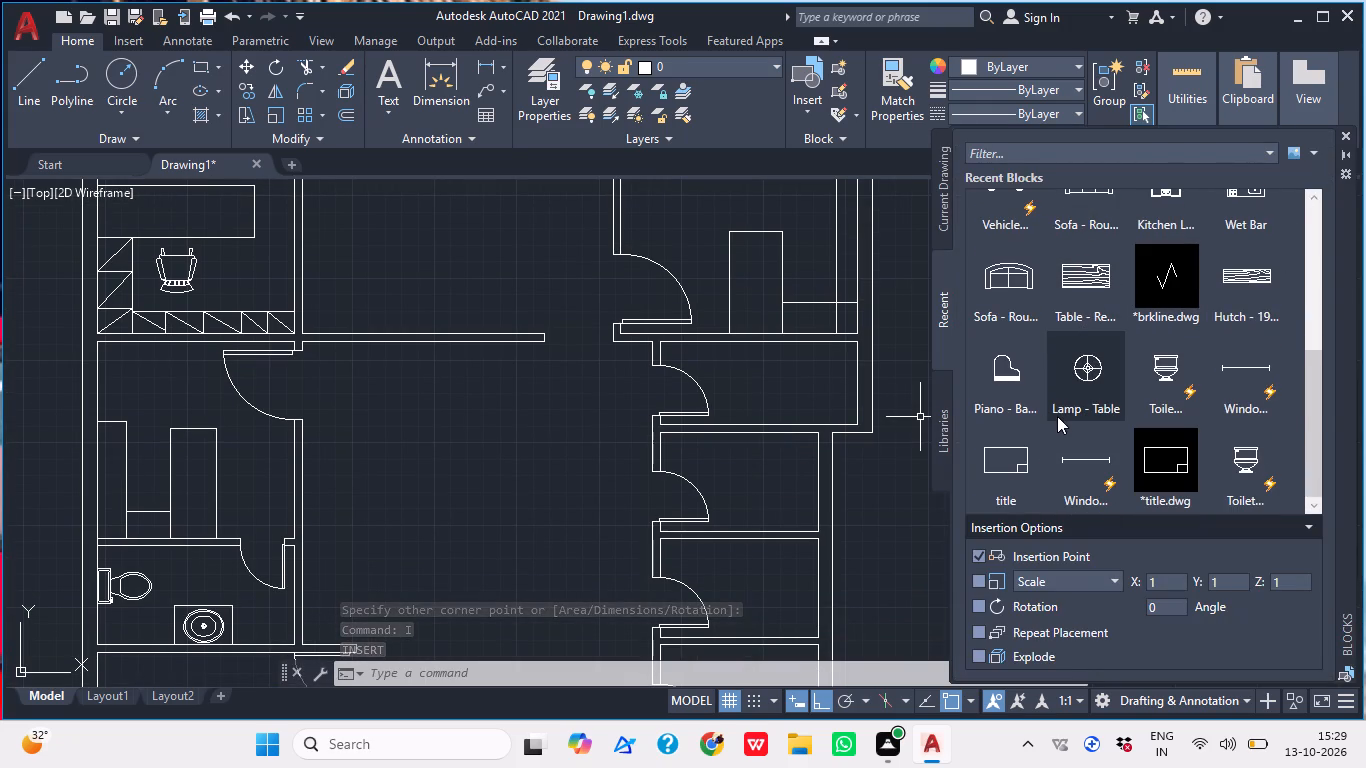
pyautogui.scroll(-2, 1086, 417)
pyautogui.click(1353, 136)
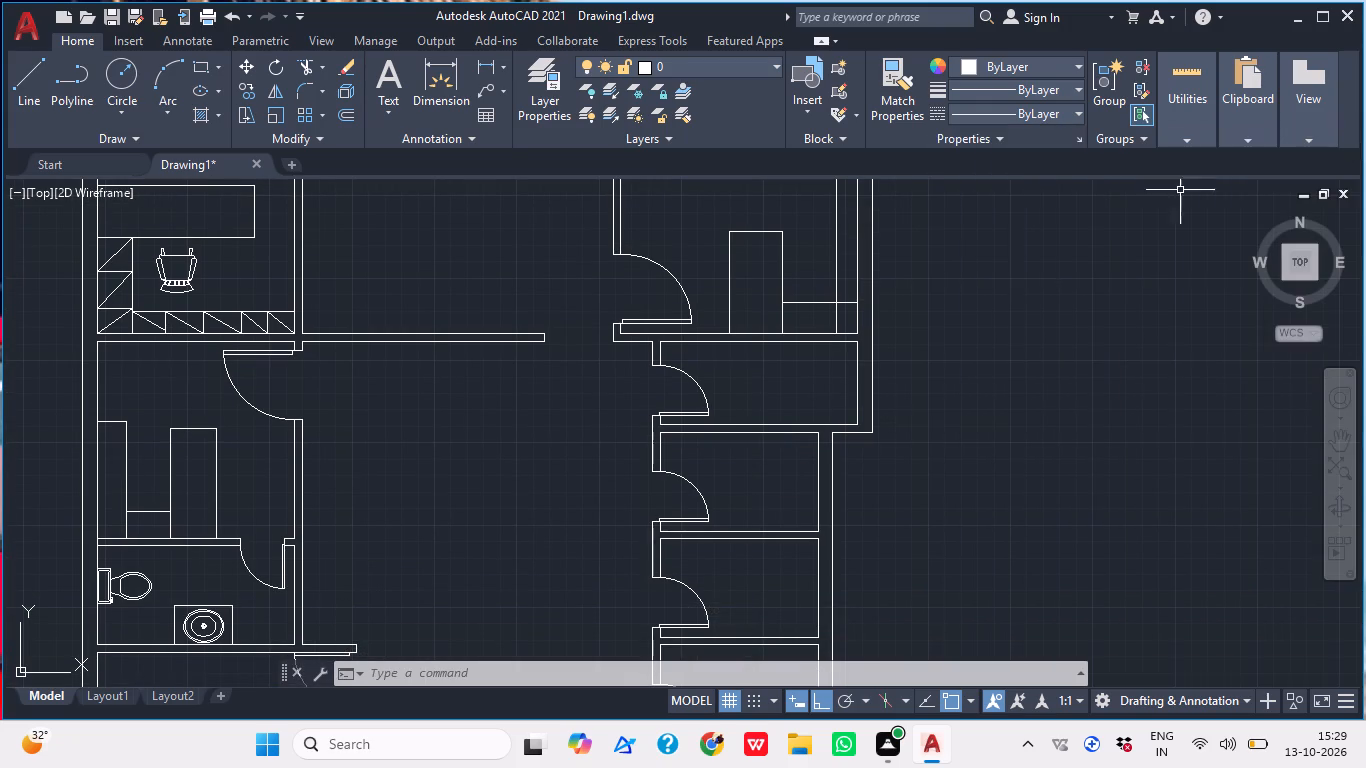
# Copy the toilet from the lower-left washroom to the open space outside the building's right wall.
pyautogui.click(126, 580)
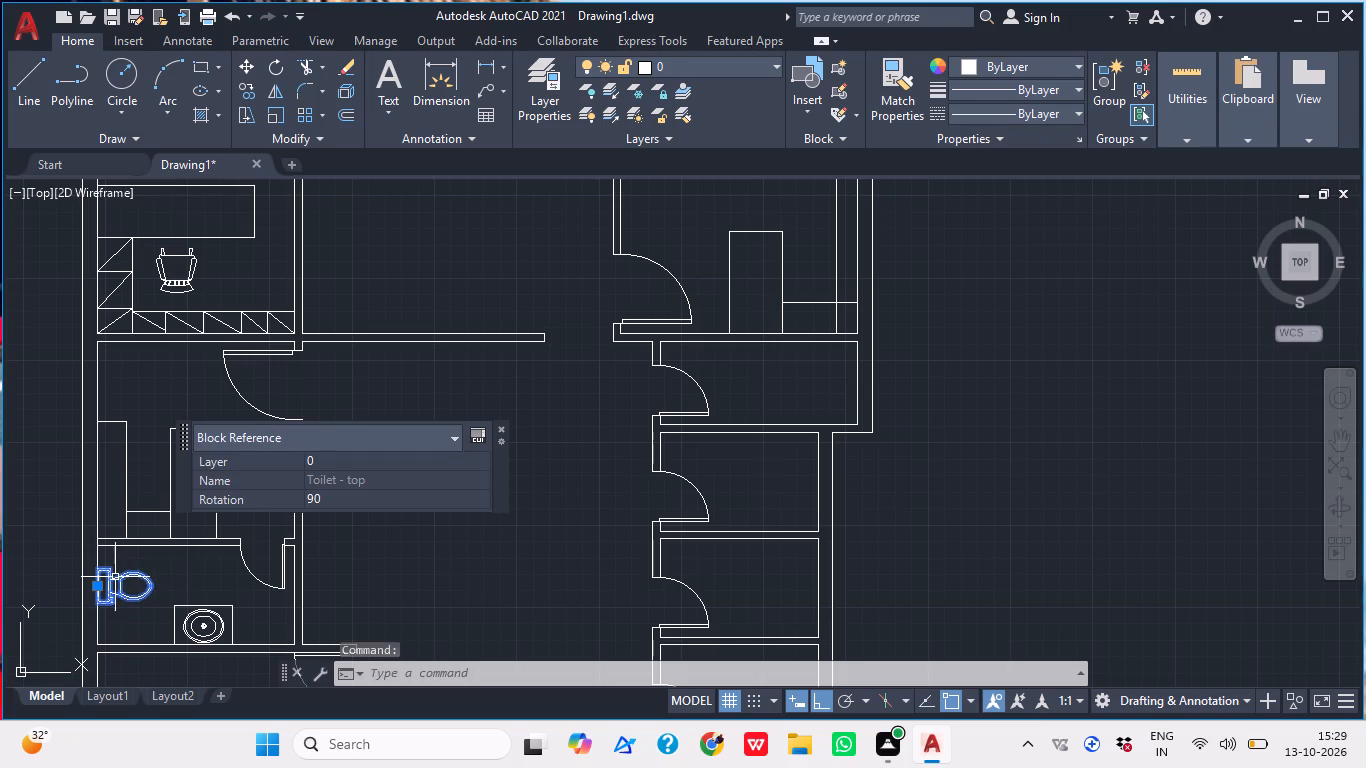
pyautogui.write('cop')
pyautogui.press('space')
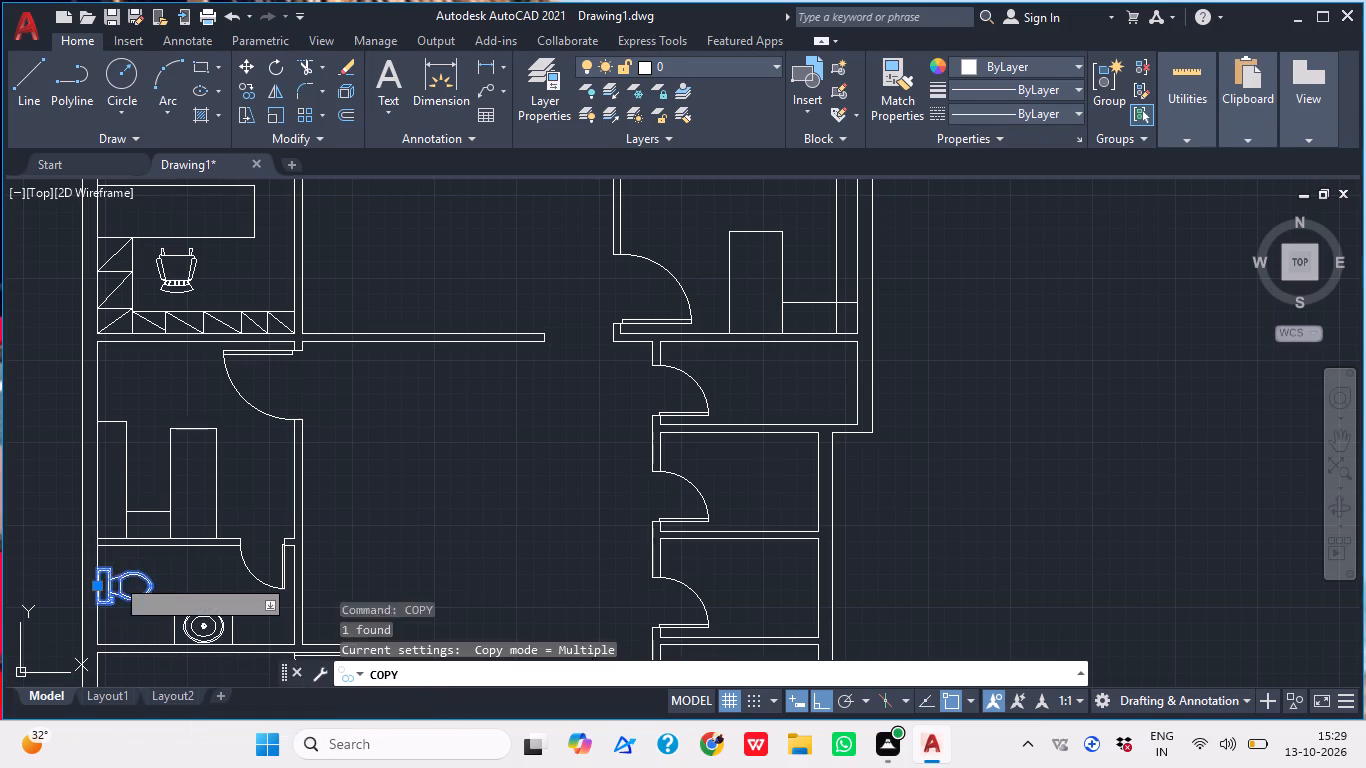
pyautogui.click(100, 589)
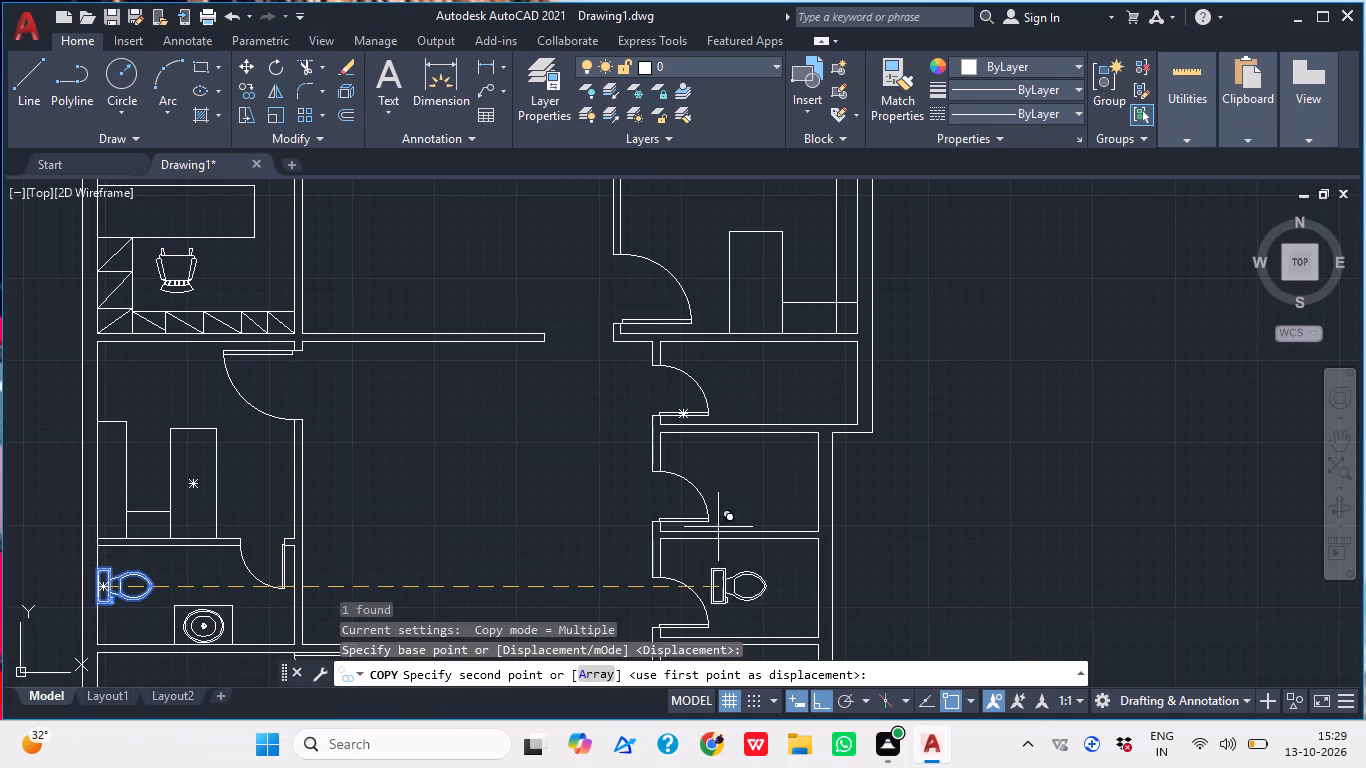
pyautogui.click(819, 702)
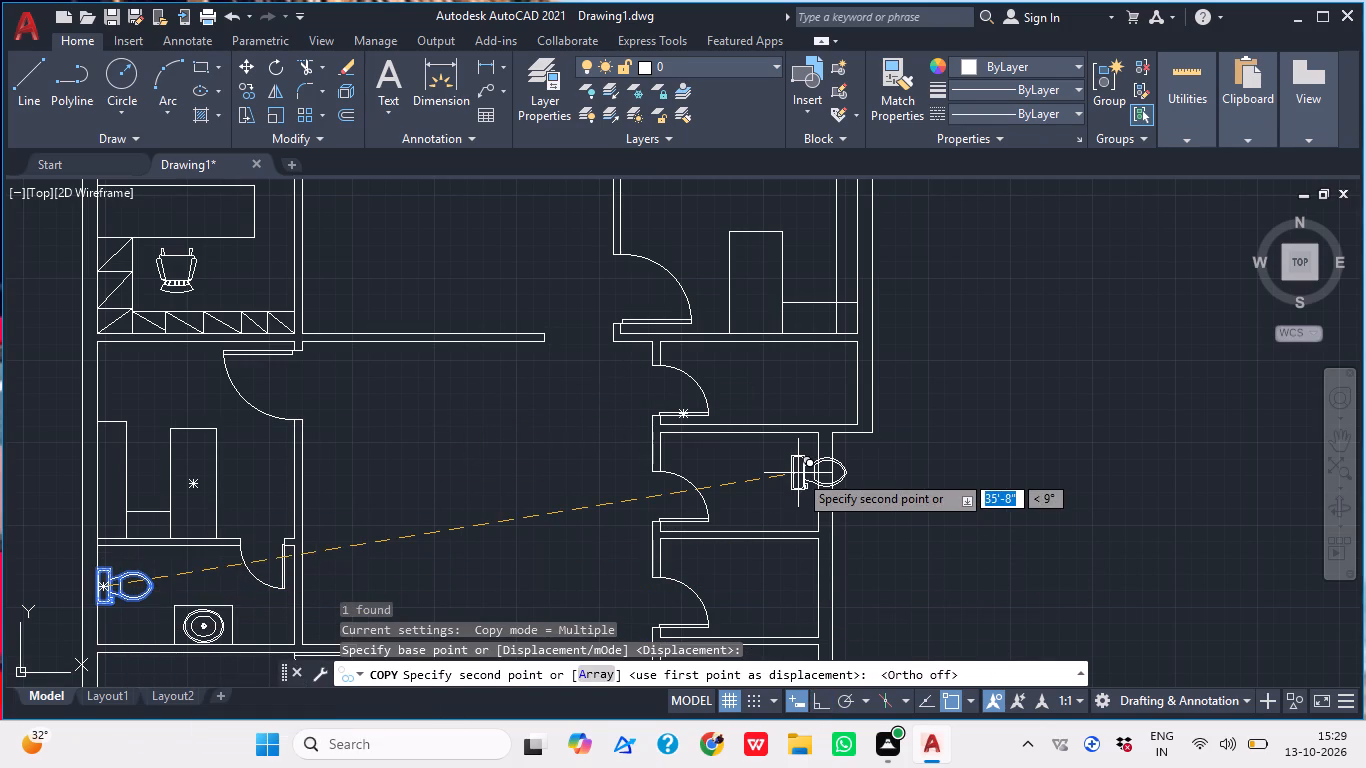
pyautogui.scroll(1, 863, 404)
pyautogui.click(1032, 380)
pyautogui.press('Escape')
# Rotate the copied toilet 180 degrees so that its bowl faces left toward the building.
pyautogui.click(1127, 442)
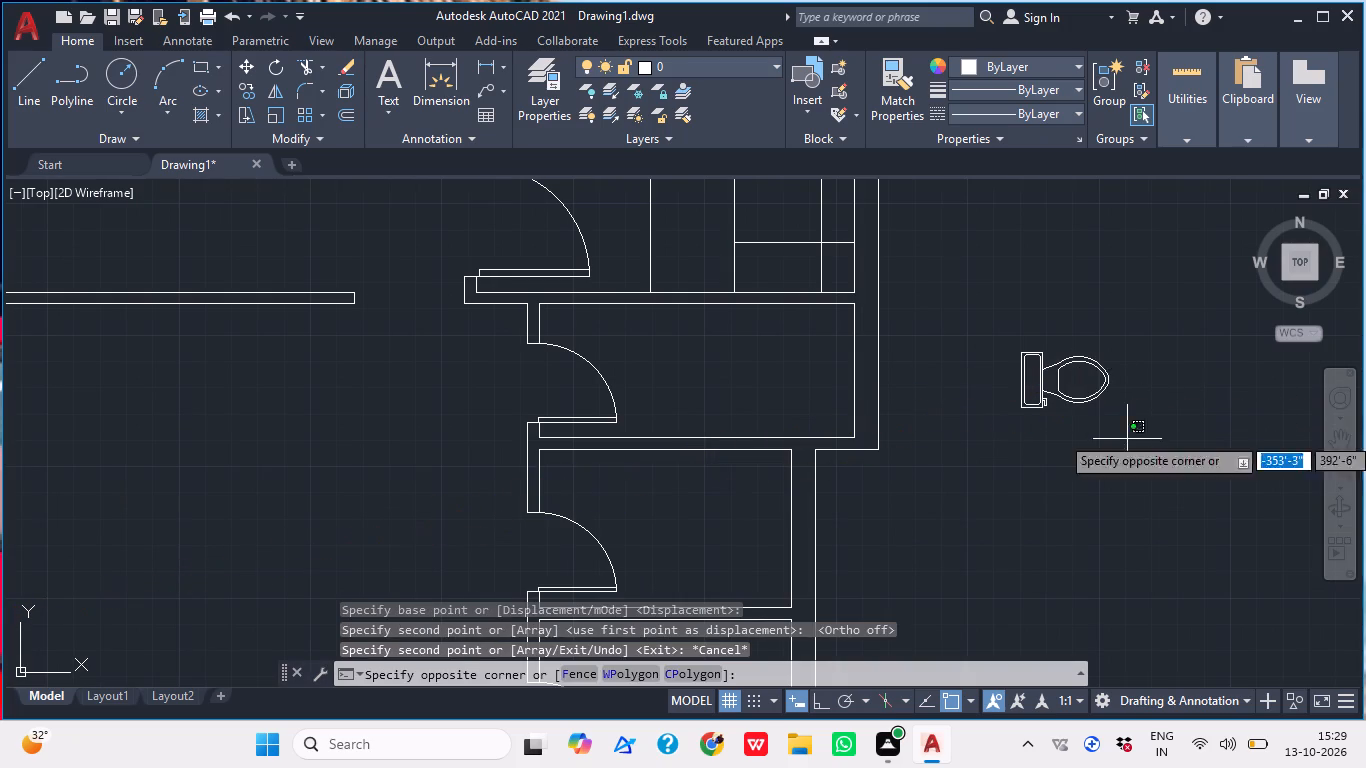
pyautogui.click(1006, 328)
pyautogui.write('ro')
pyautogui.press('space')
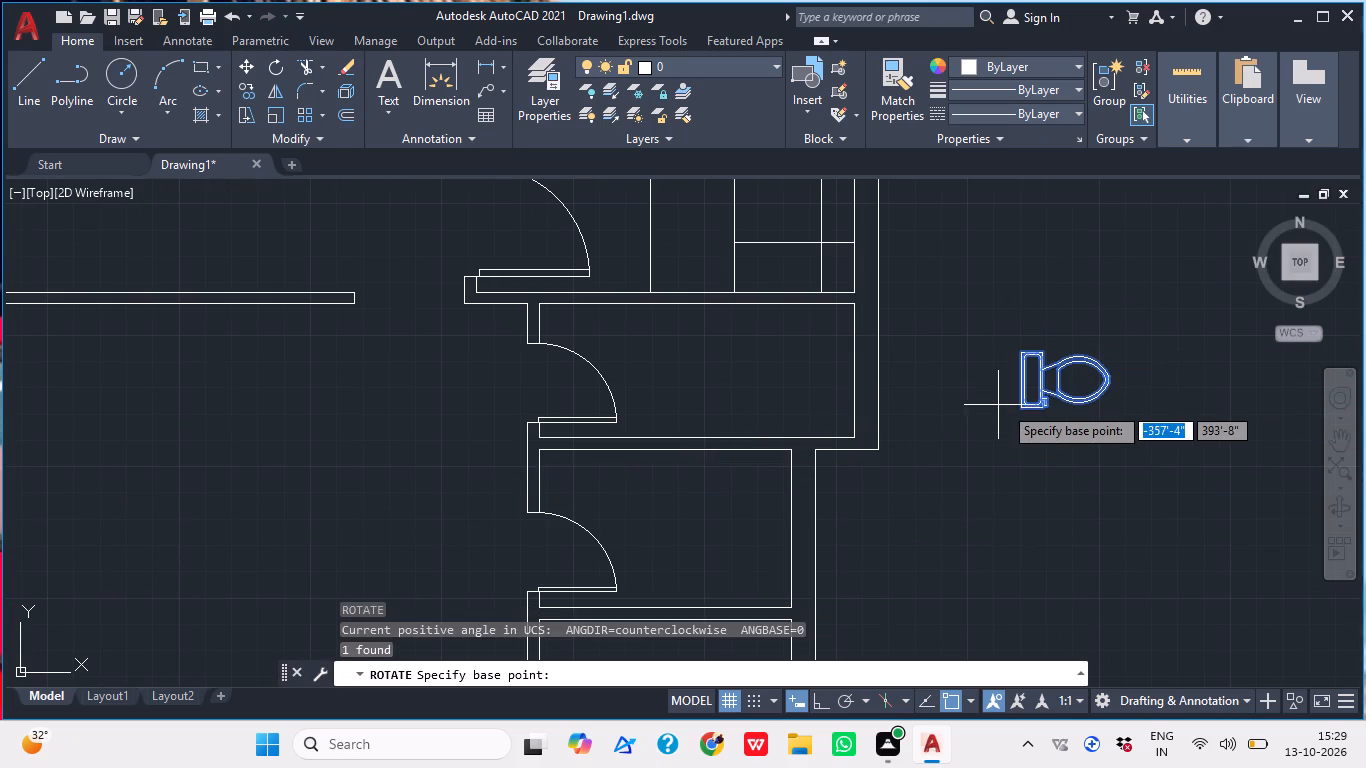
pyautogui.click(1024, 378)
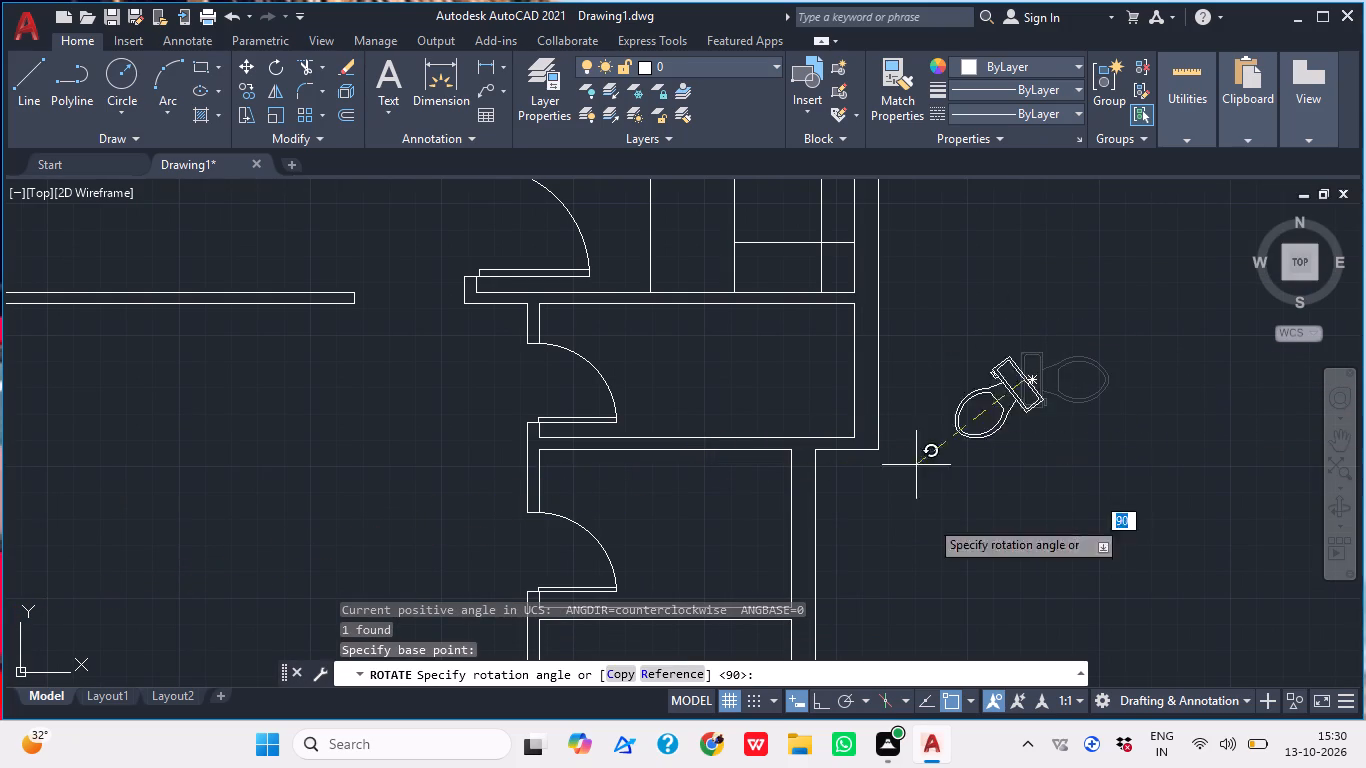
pyautogui.click(824, 700)
pyautogui.click(772, 421)
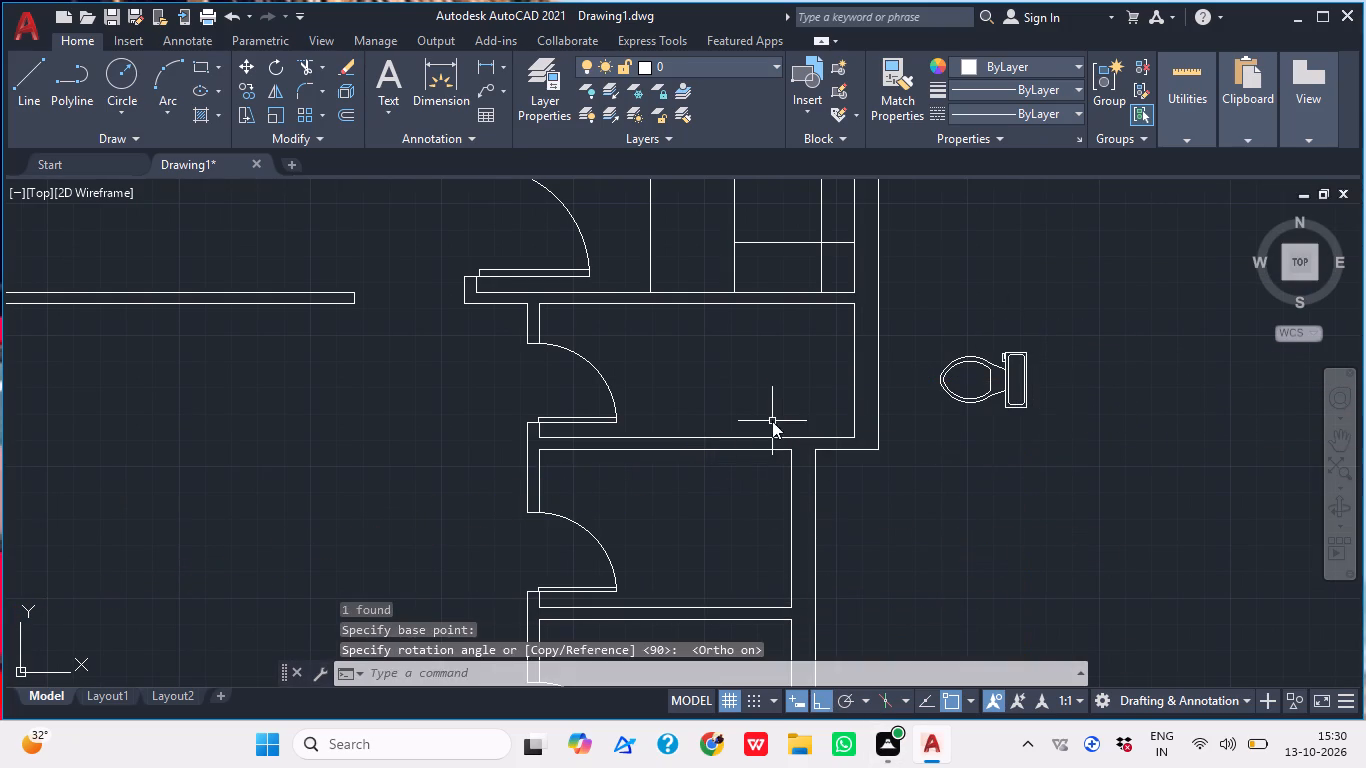
# Move the rotated toilet into the small room below the right-hand office, with its tank against the right wall.
pyautogui.click(1068, 459)
pyautogui.click(989, 362)
pyautogui.write('m')
pyautogui.press('space')
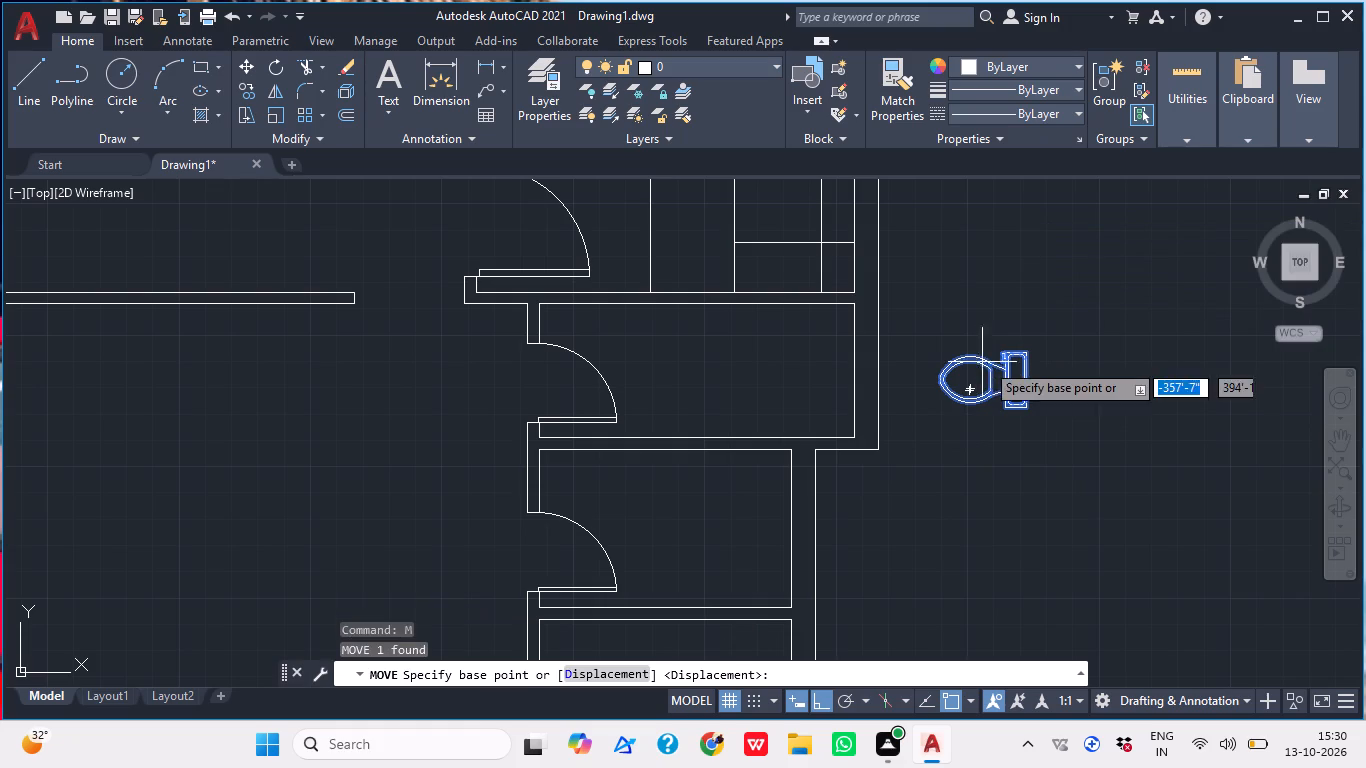
pyautogui.click(1036, 387)
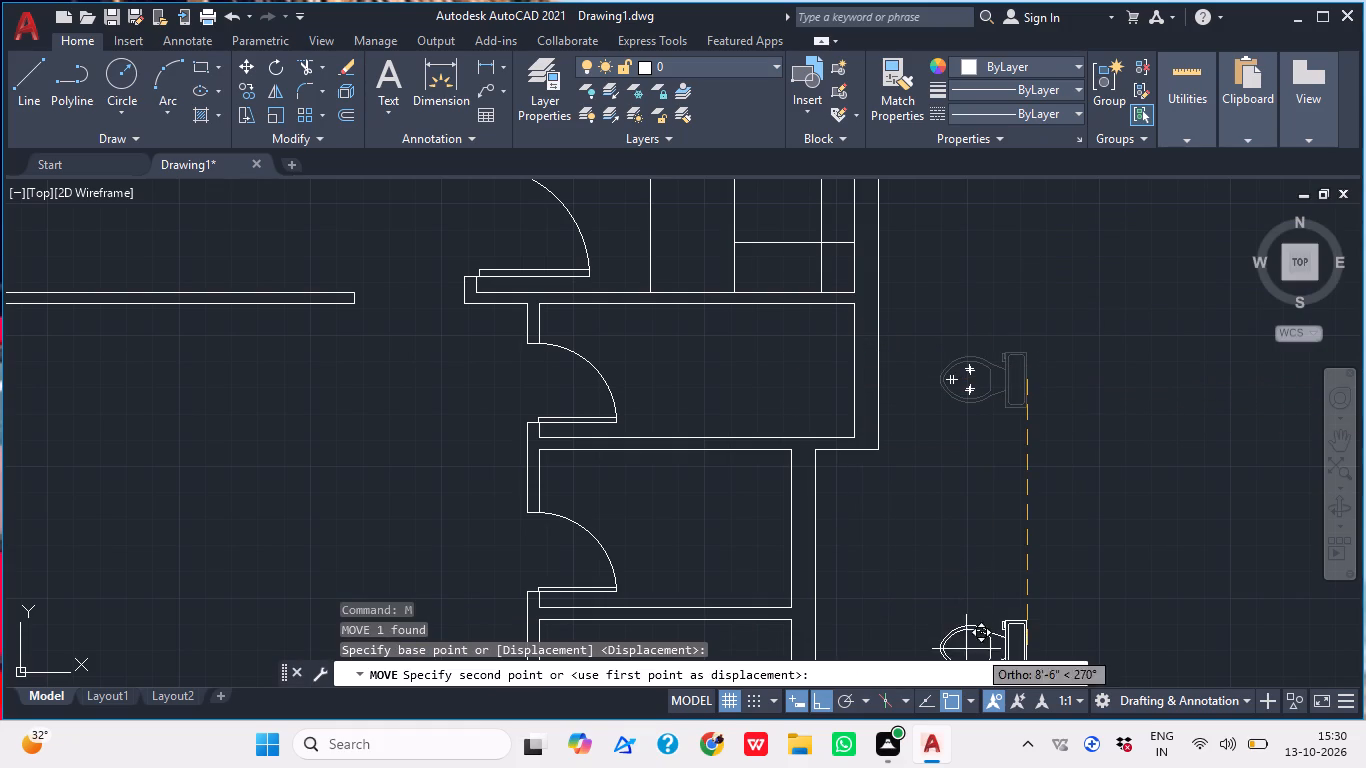
pyautogui.click(828, 704)
pyautogui.scroll(1, 821, 341)
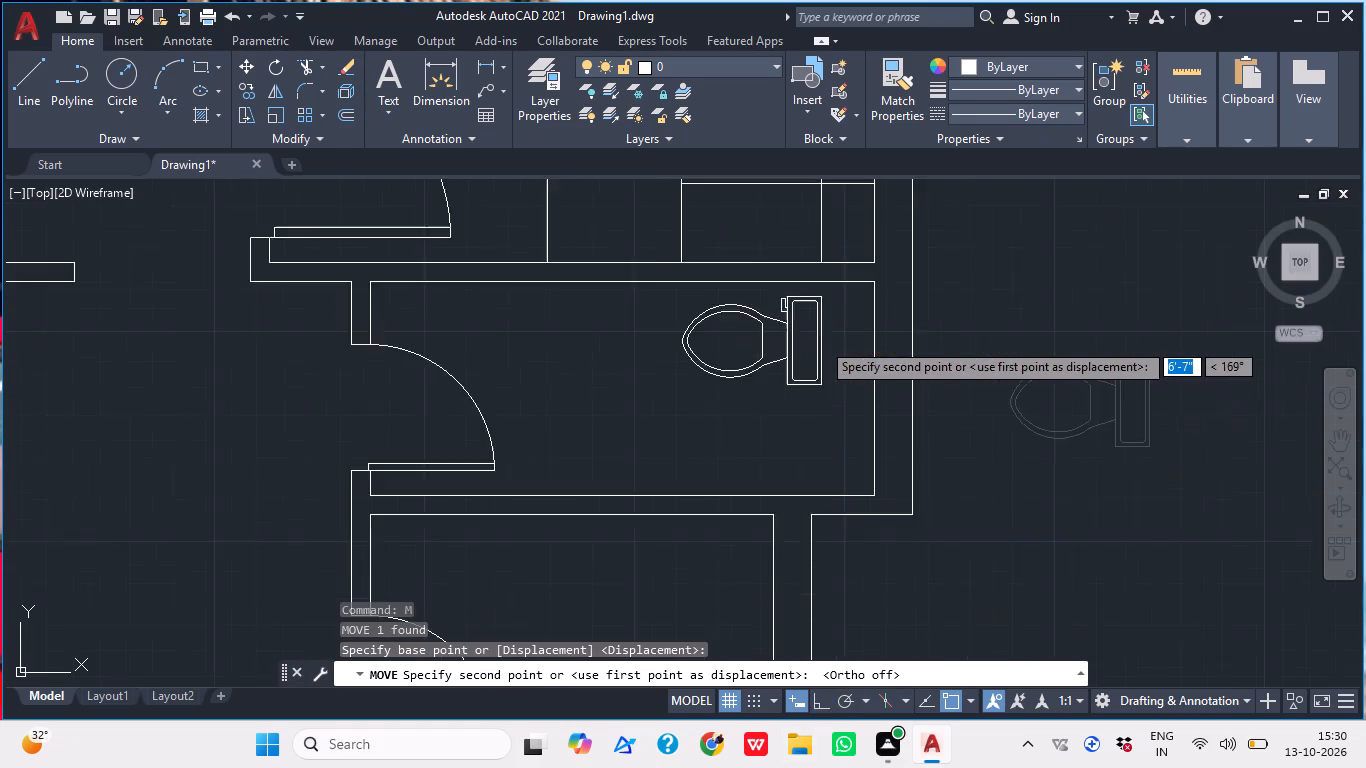
pyautogui.scroll(1, 821, 341)
pyautogui.click(895, 349)
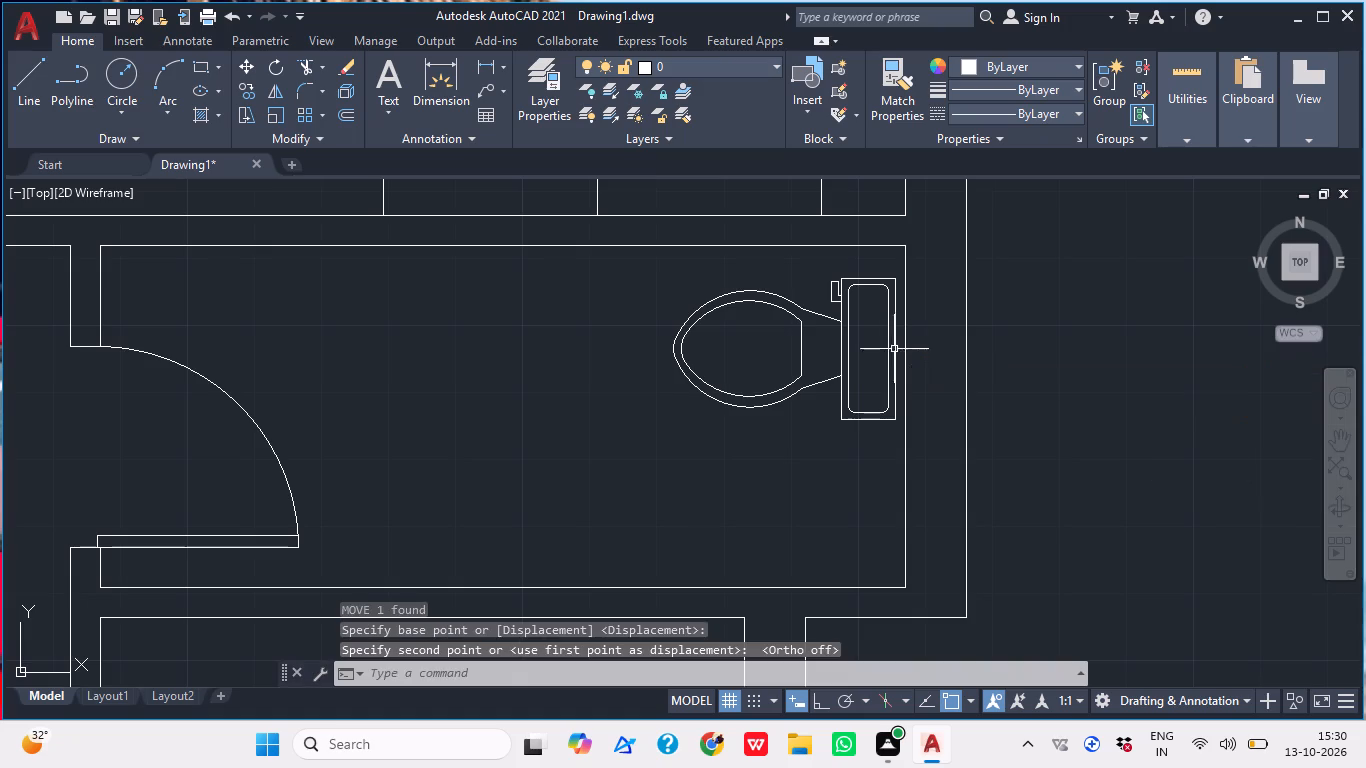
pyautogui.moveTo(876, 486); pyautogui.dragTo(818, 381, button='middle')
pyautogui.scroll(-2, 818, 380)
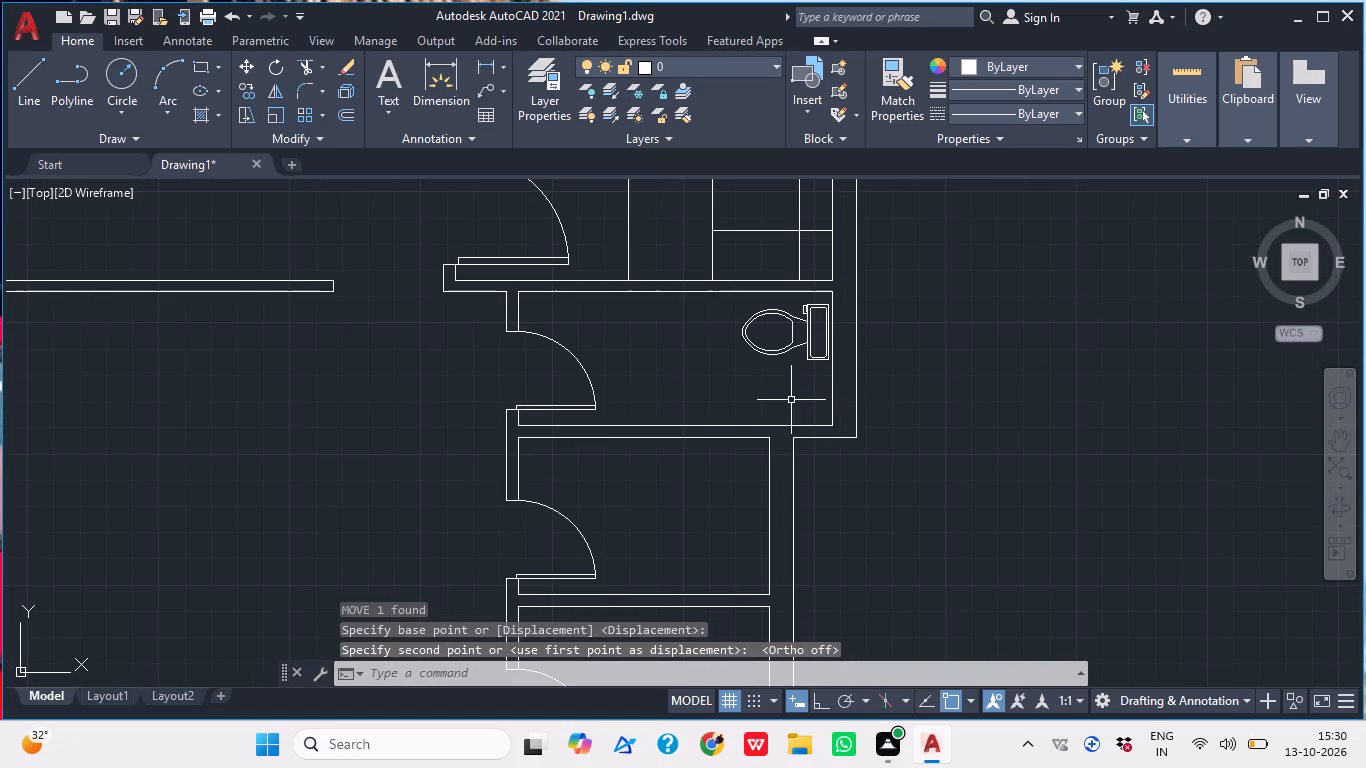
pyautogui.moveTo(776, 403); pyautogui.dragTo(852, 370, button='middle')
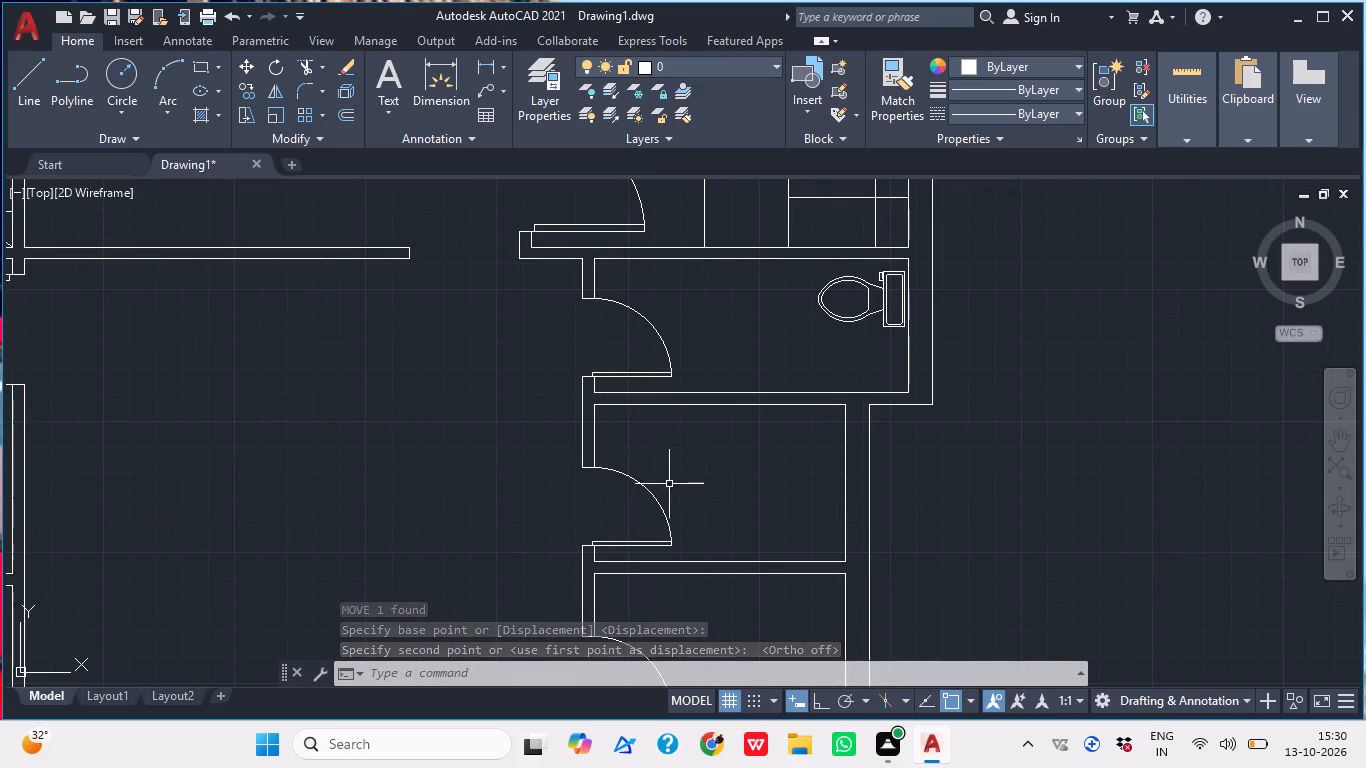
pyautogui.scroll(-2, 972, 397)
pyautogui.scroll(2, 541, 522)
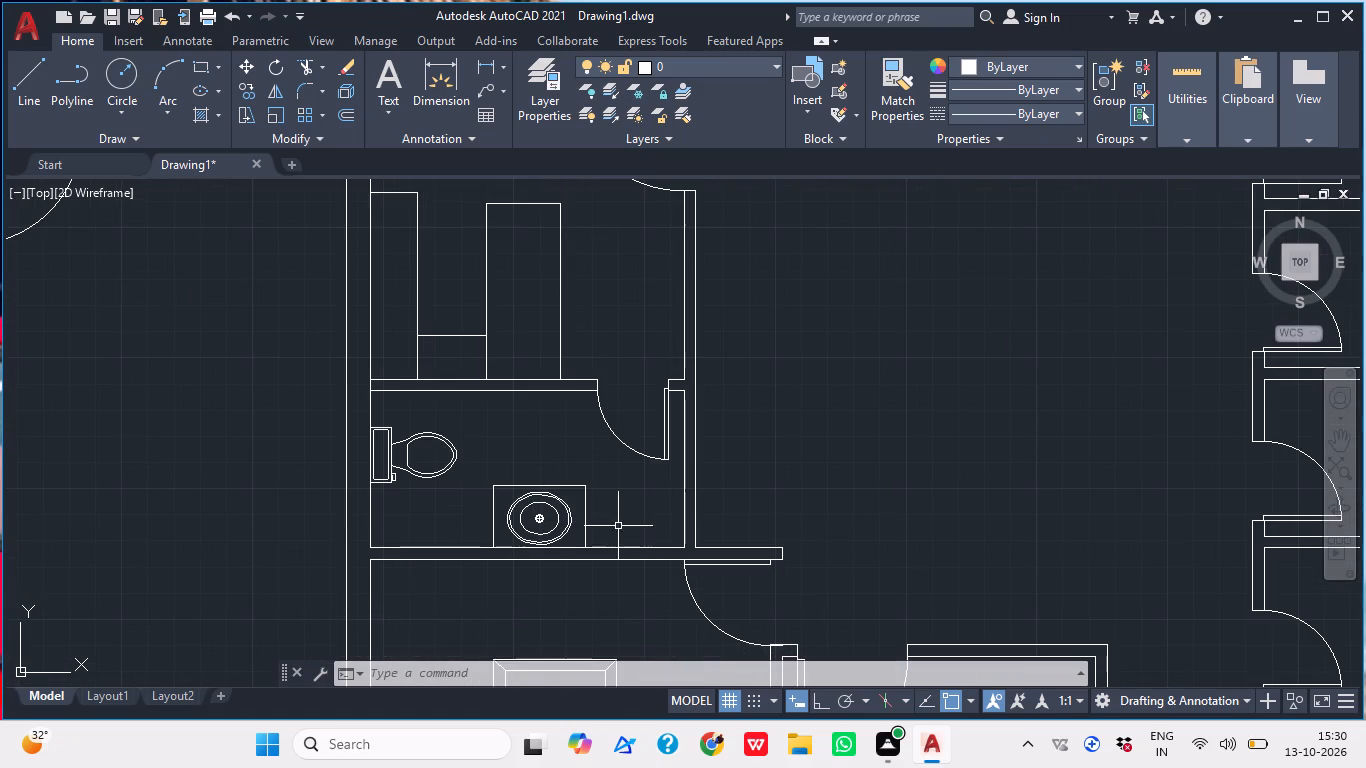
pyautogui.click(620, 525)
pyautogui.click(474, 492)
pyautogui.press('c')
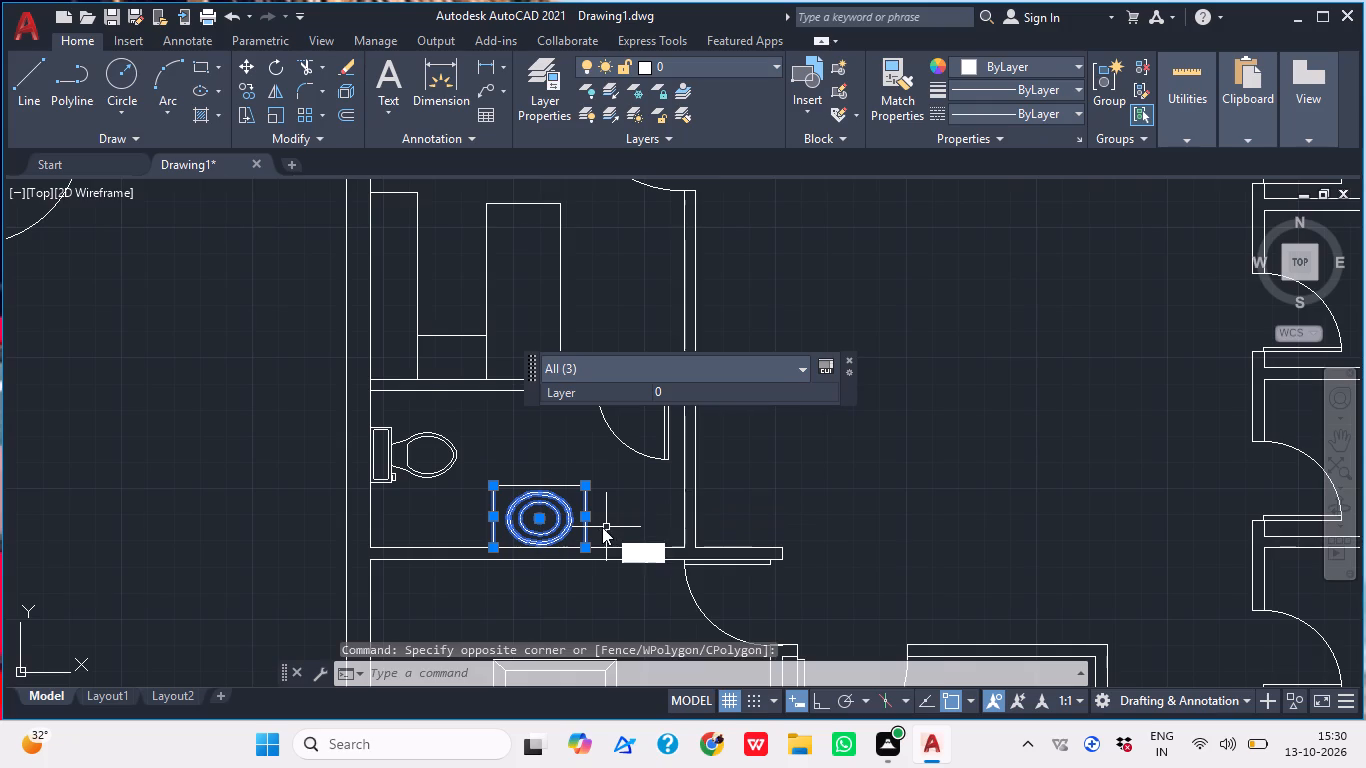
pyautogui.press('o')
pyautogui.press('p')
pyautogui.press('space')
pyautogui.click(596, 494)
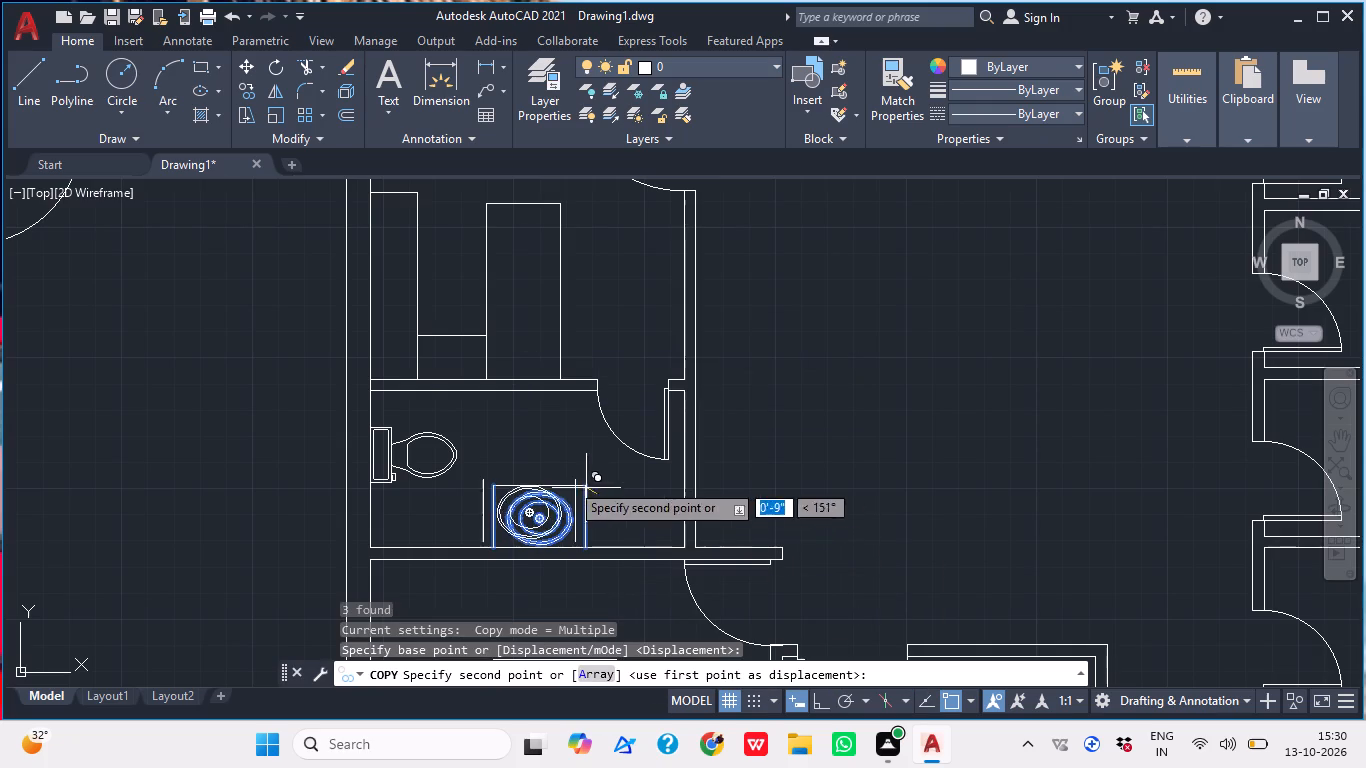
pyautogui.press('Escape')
# Copy the lower-left washroom's washbasin and its three counter lines to the open space outside the building's right wall.
pyautogui.moveTo(661, 523); pyautogui.dragTo(641, 518)
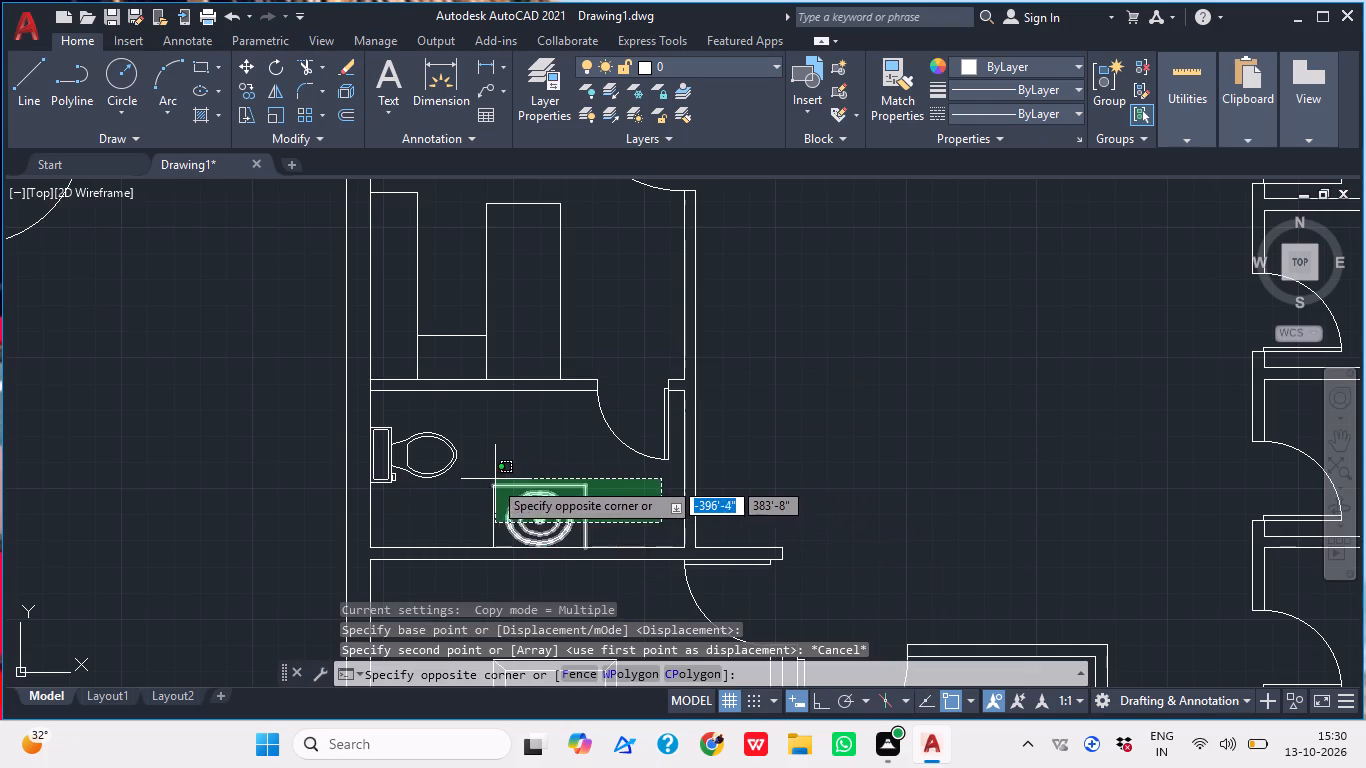
pyautogui.click(464, 479)
pyautogui.press('c')
pyautogui.press('o')
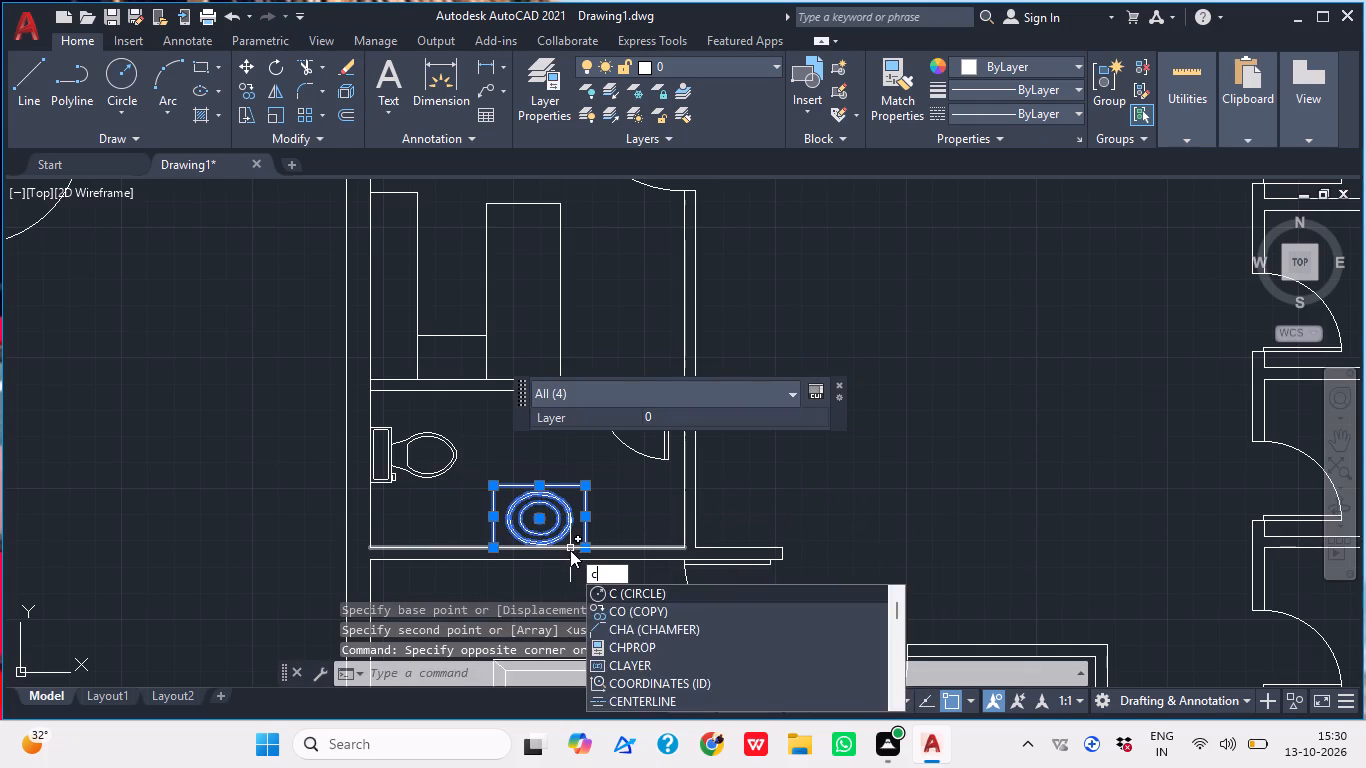
pyautogui.write('p')
pyautogui.press('space')
pyautogui.click(553, 545)
pyautogui.scroll(-2, 641, 466)
pyautogui.moveTo(763, 447); pyautogui.dragTo(453, 524, button='middle')
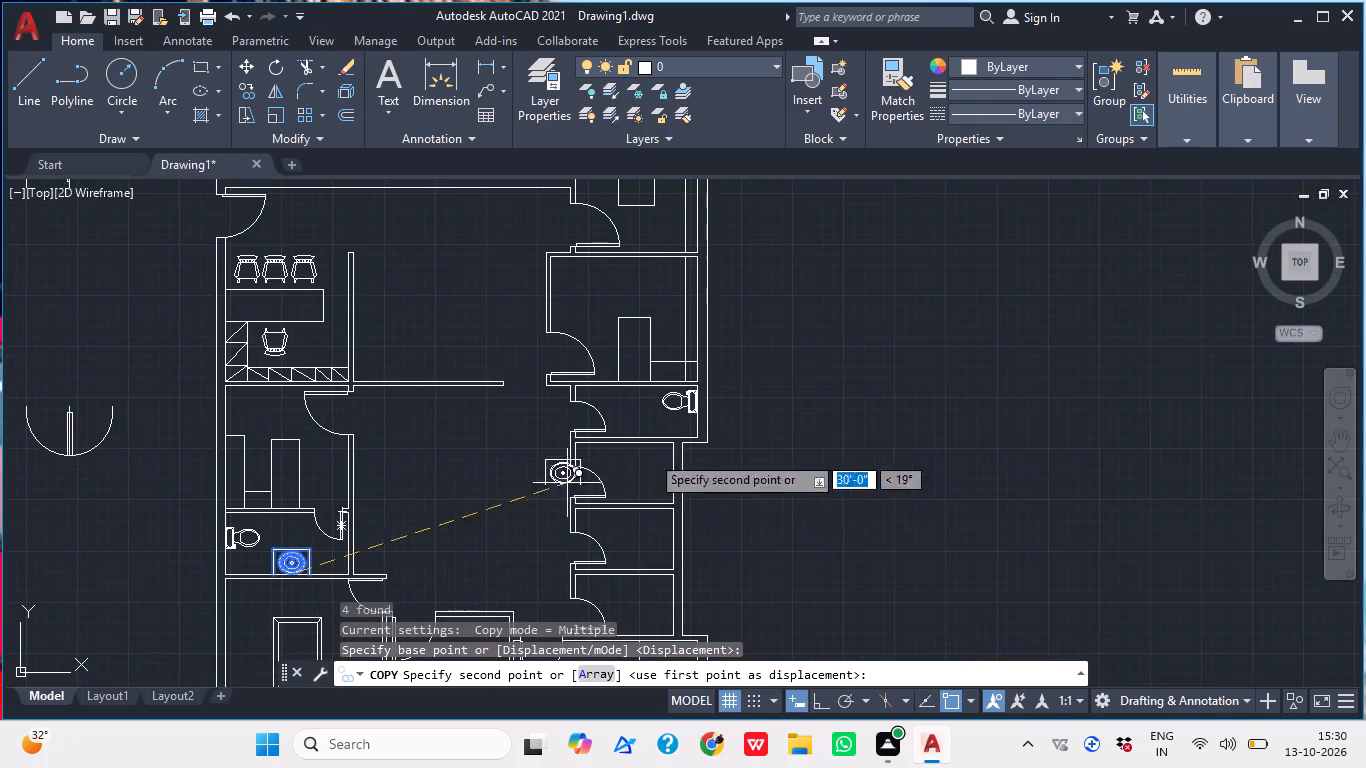
pyautogui.scroll(1, 810, 414)
pyautogui.click(789, 414)
pyautogui.press('Escape')
# Rotate the copied washbasin and counter lines a quarter turn clockwise so that the counter's open side faces left.
pyautogui.moveTo(831, 476); pyautogui.dragTo(827, 464)
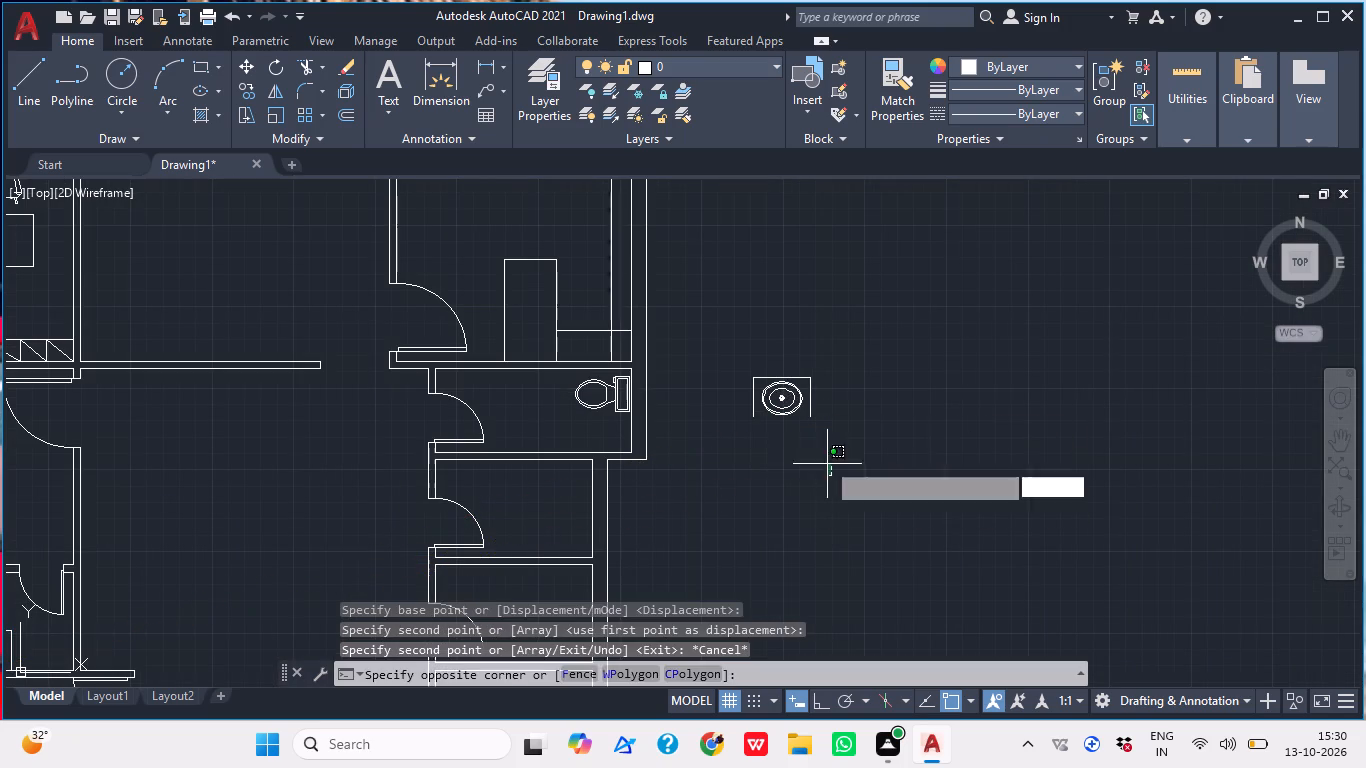
pyautogui.click(729, 346)
pyautogui.press('r')
pyautogui.write('o')
pyautogui.press('space')
pyautogui.click(766, 416)
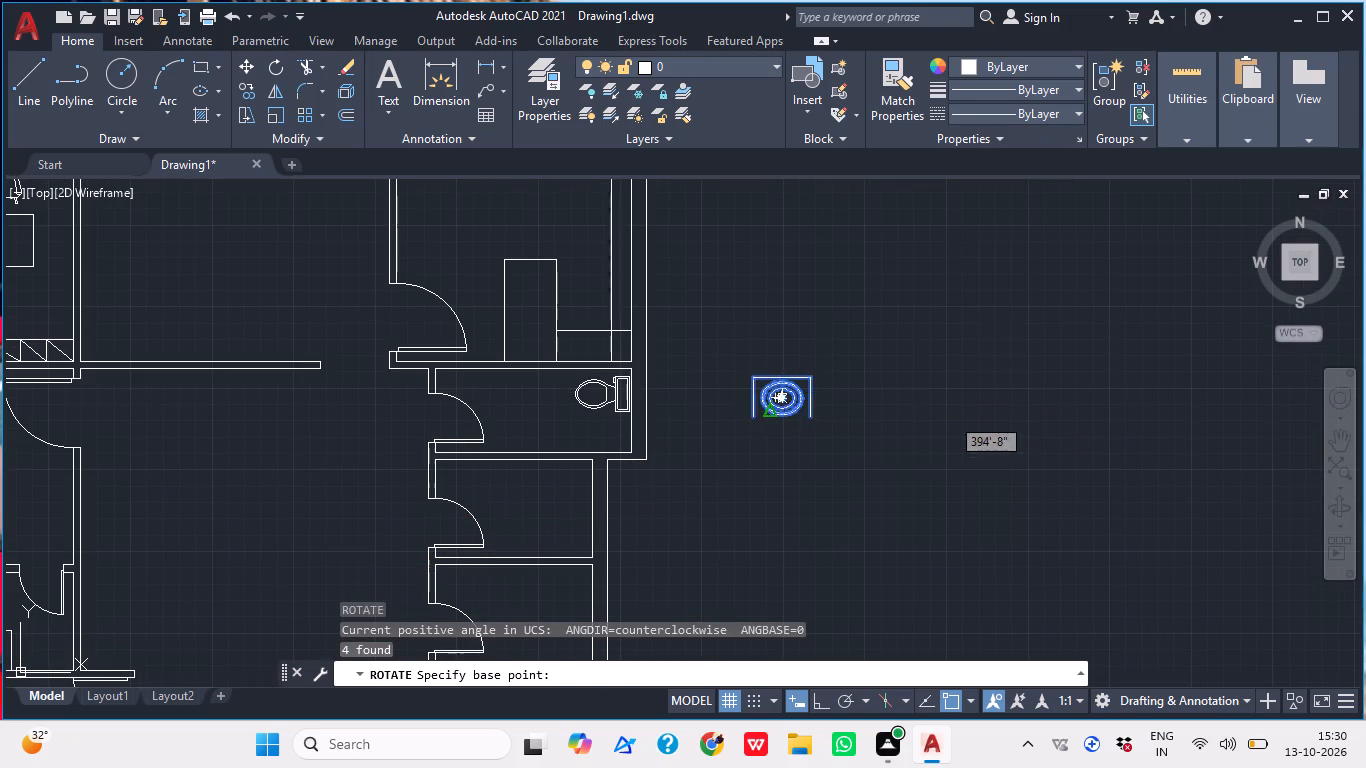
pyautogui.click(826, 694)
pyautogui.click(798, 523)
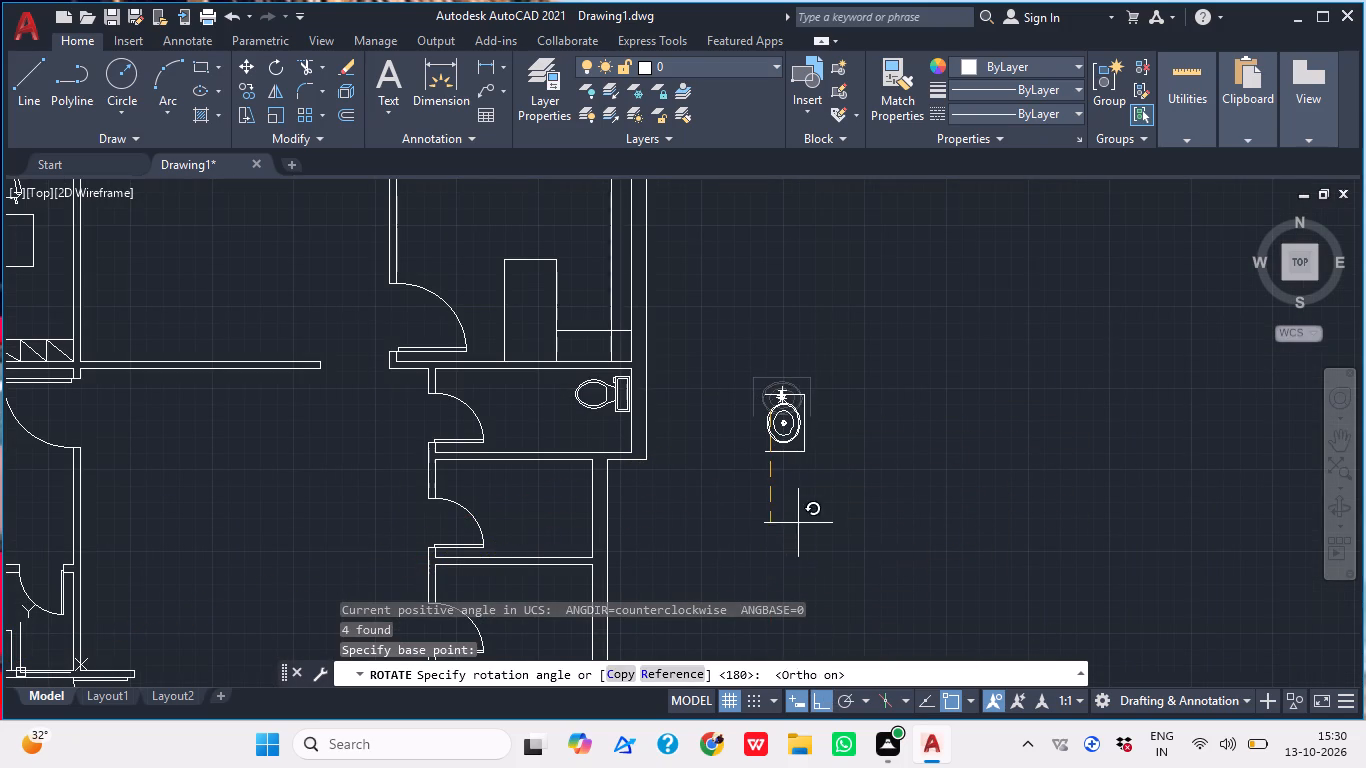
# Copy the rotated washbasin and counter lines into the right-hand toilet room, between the door swing and the toilet.
pyautogui.moveTo(829, 483); pyautogui.dragTo(795, 443)
pyautogui.click(731, 353)
pyautogui.write('cop')
pyautogui.press('space')
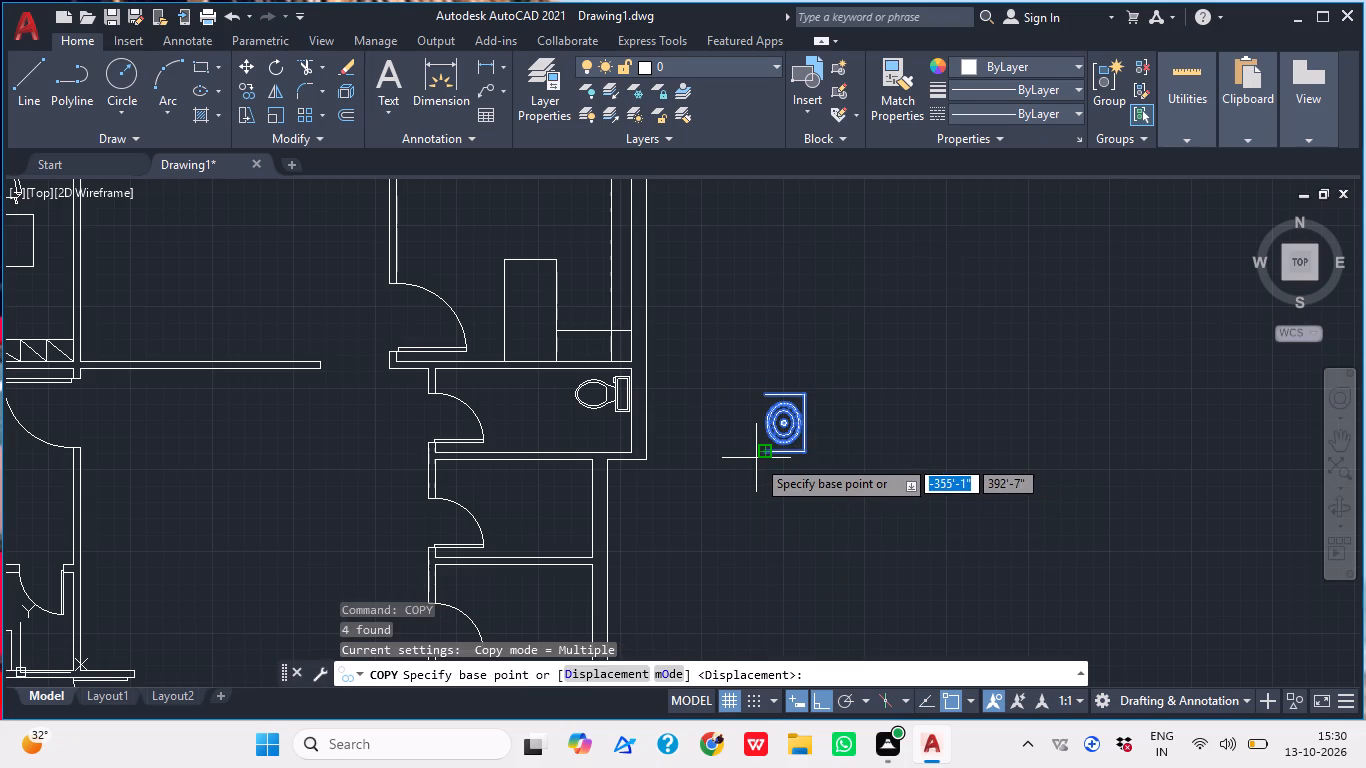
pyautogui.click(756, 458)
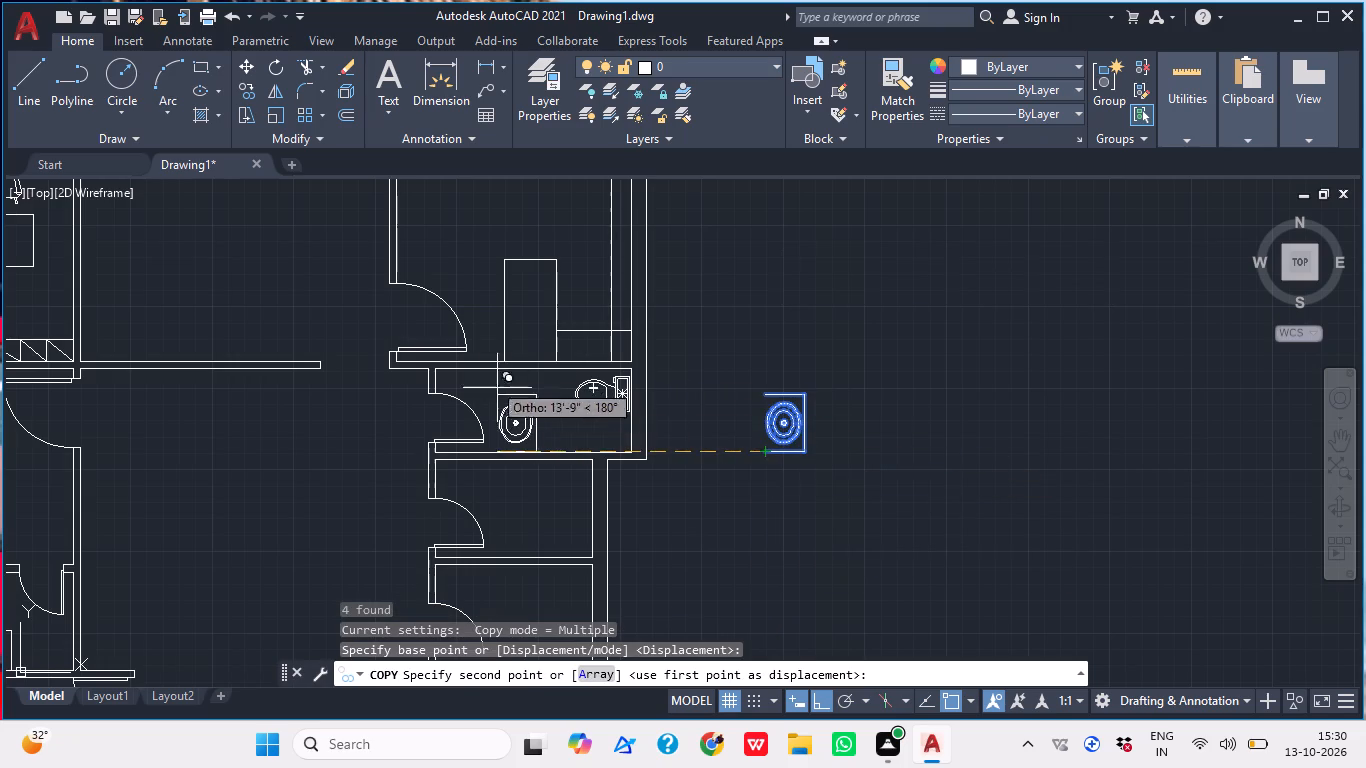
pyautogui.scroll(2, 460, 357)
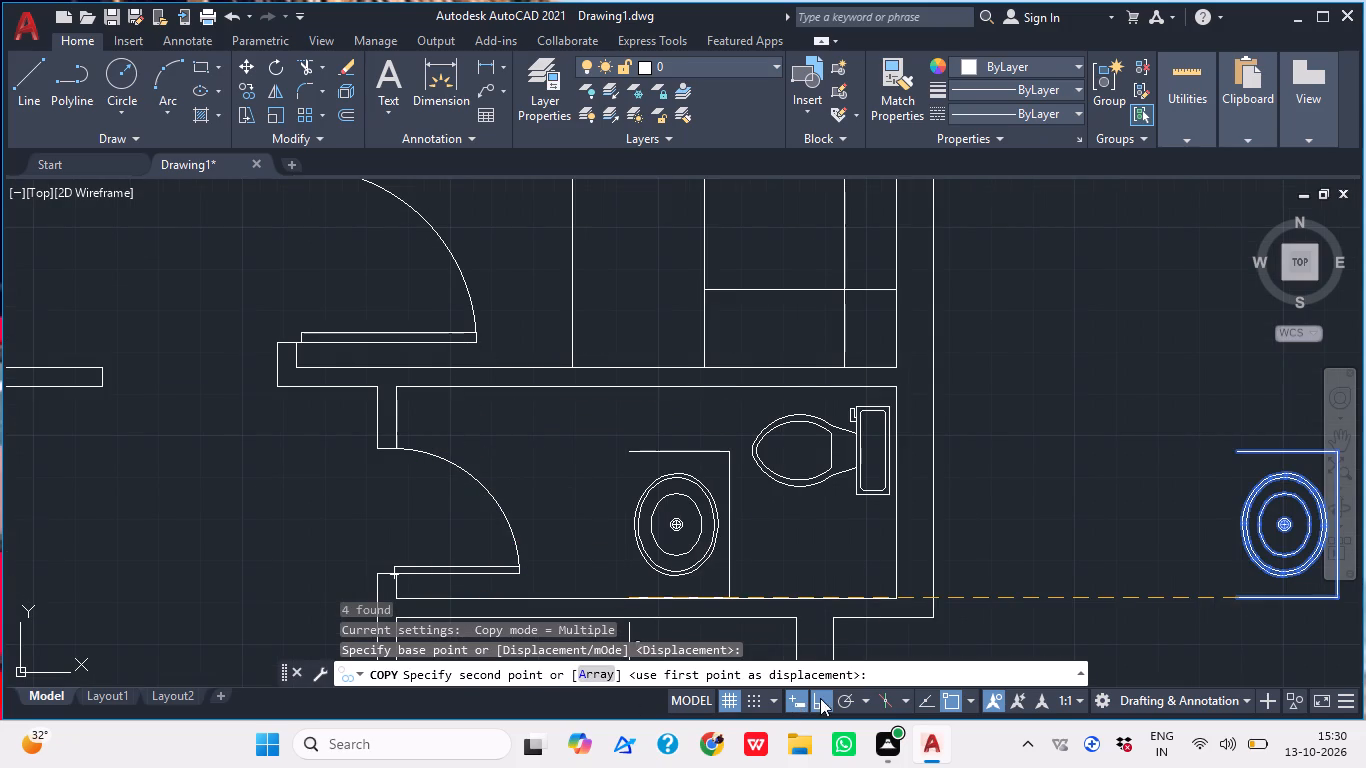
pyautogui.click(828, 700)
pyautogui.scroll(1, 423, 434)
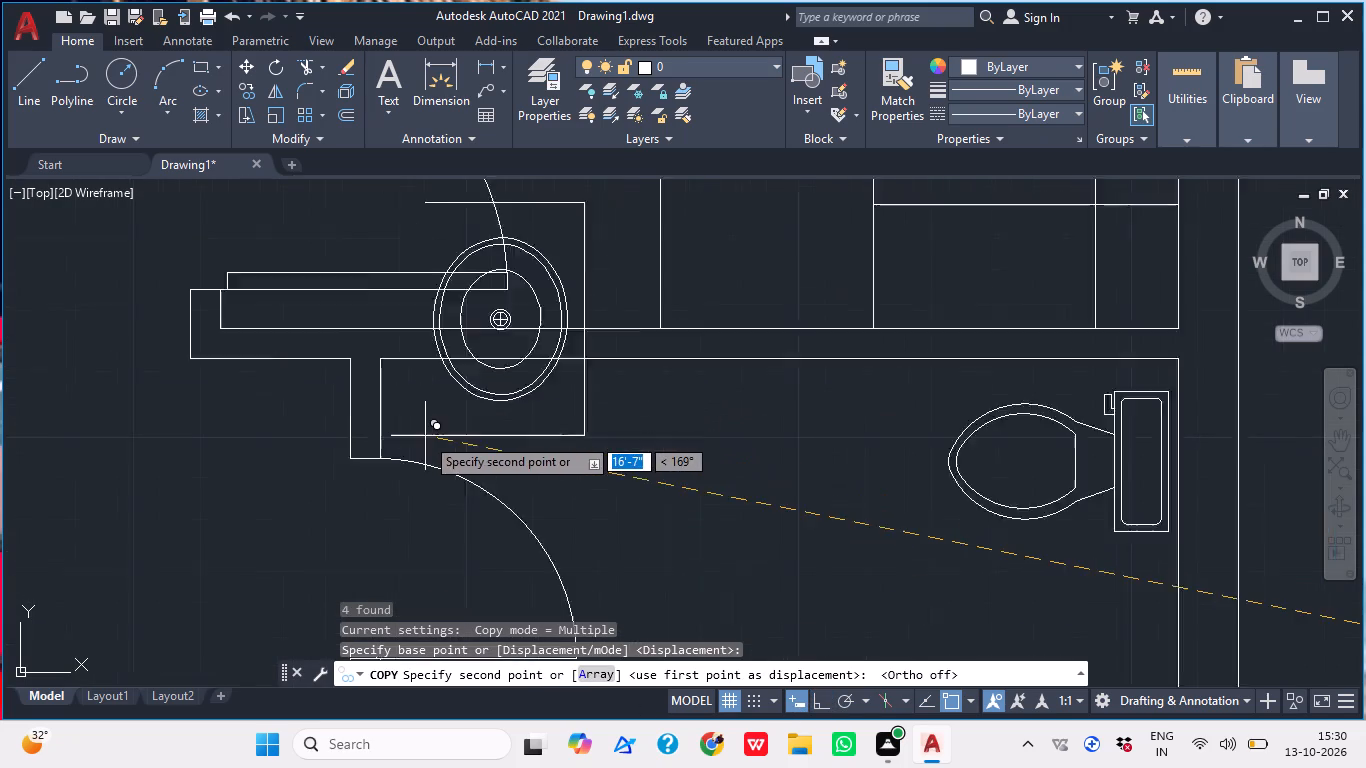
pyautogui.scroll(1, 425, 436)
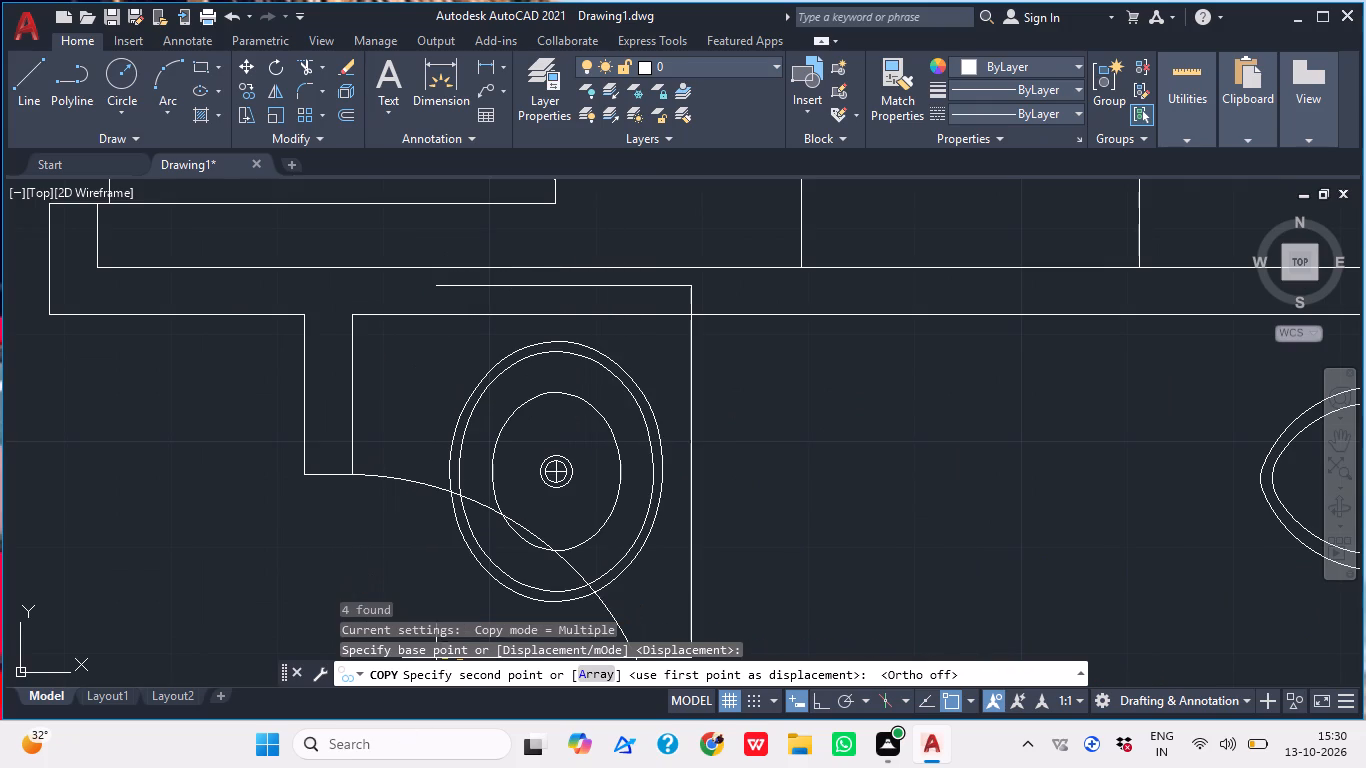
pyautogui.scroll(-2, 538, 533)
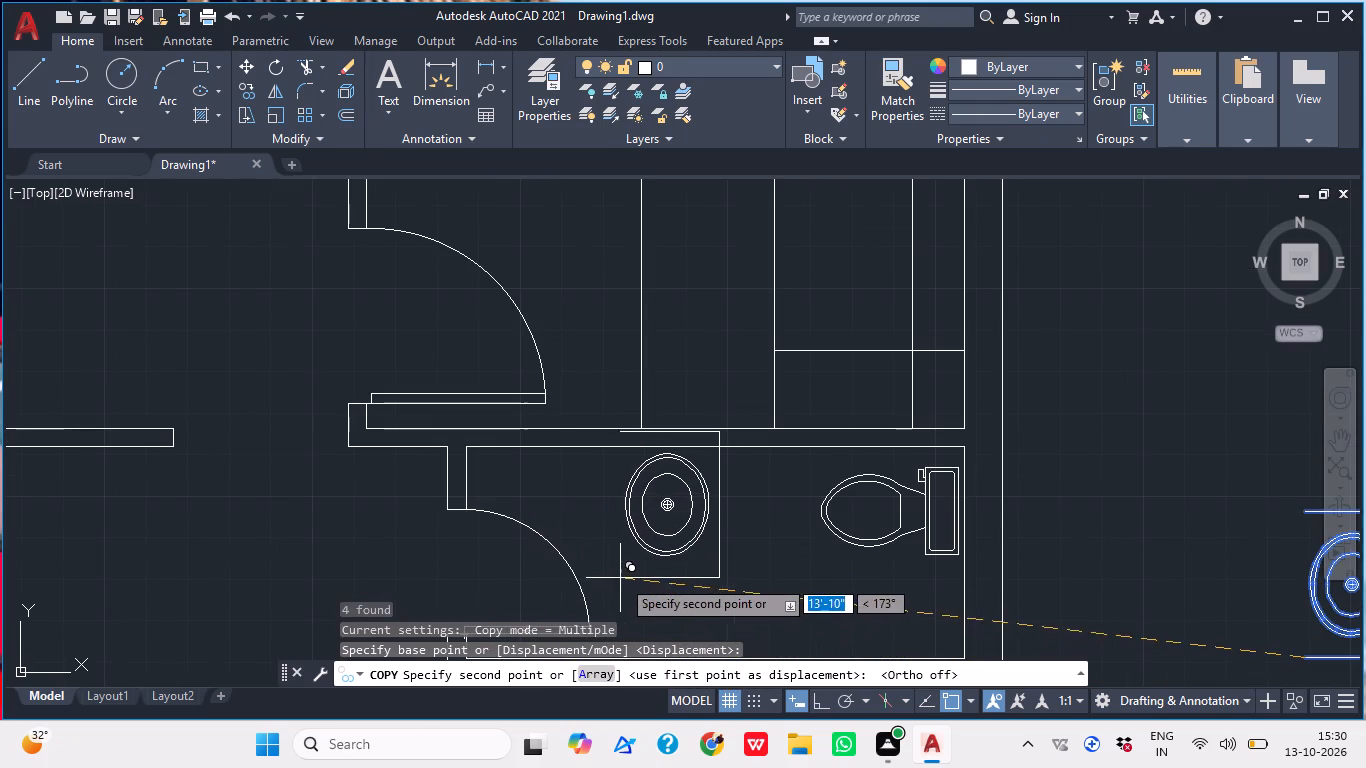
pyautogui.click(606, 598)
pyautogui.press('`')
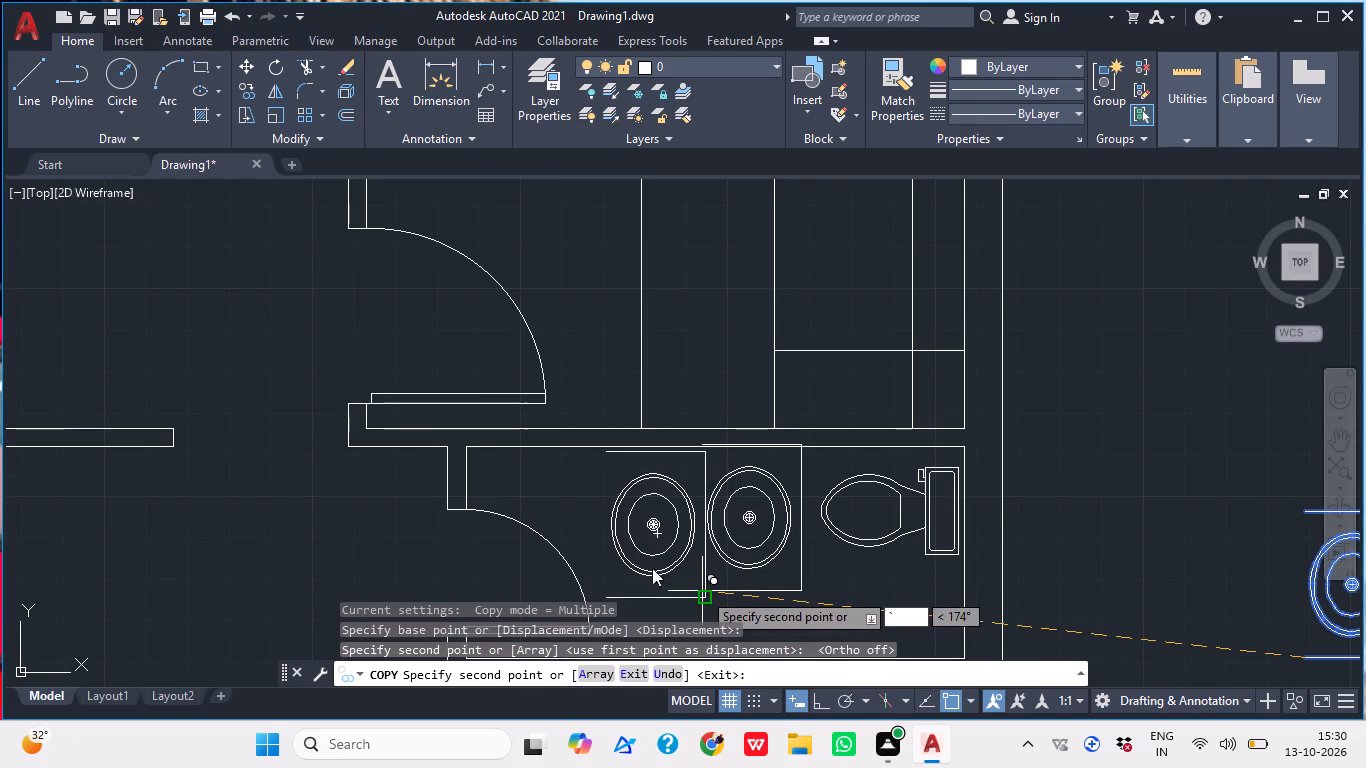
pyautogui.press('Escape')
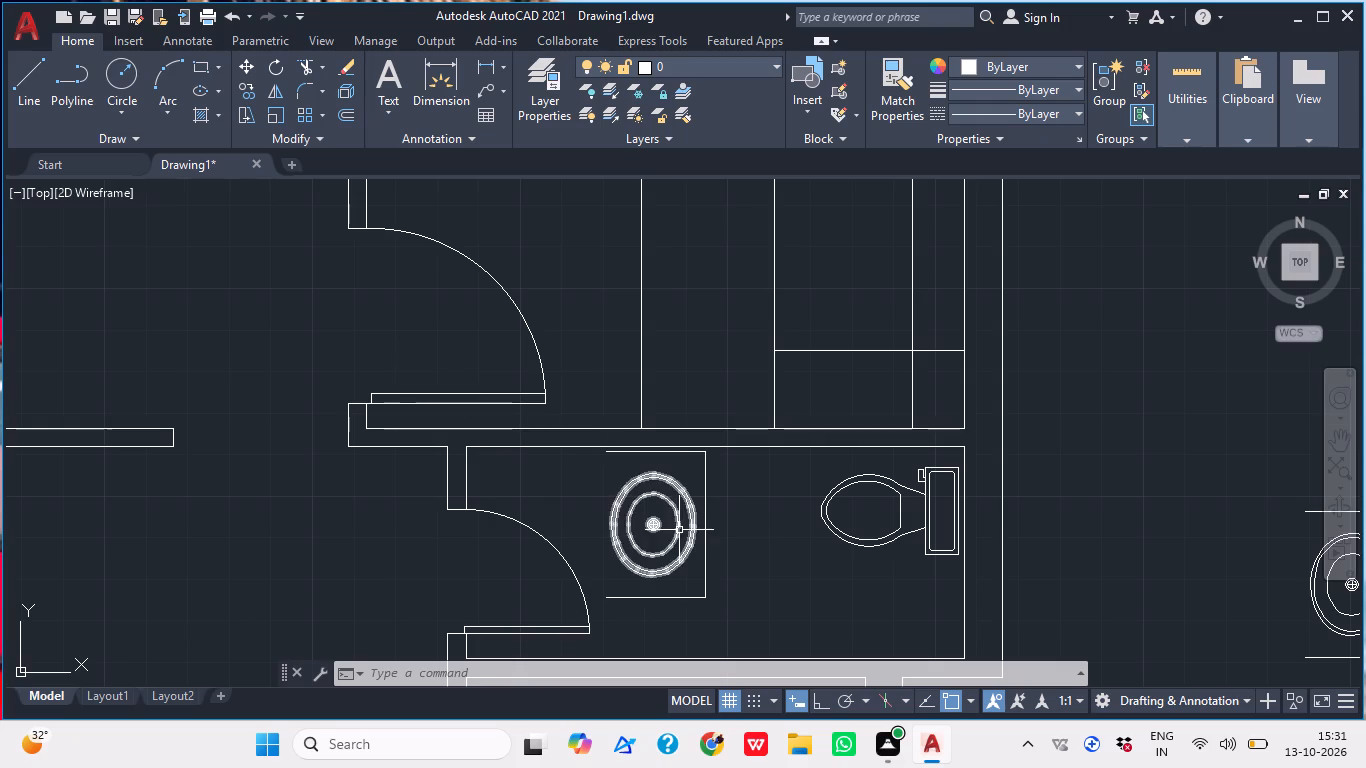
# Scale the washbasin and its three counter lines in the right-hand toilet room down to about one third of their size.
pyautogui.click(750, 572)
pyautogui.click(656, 543)
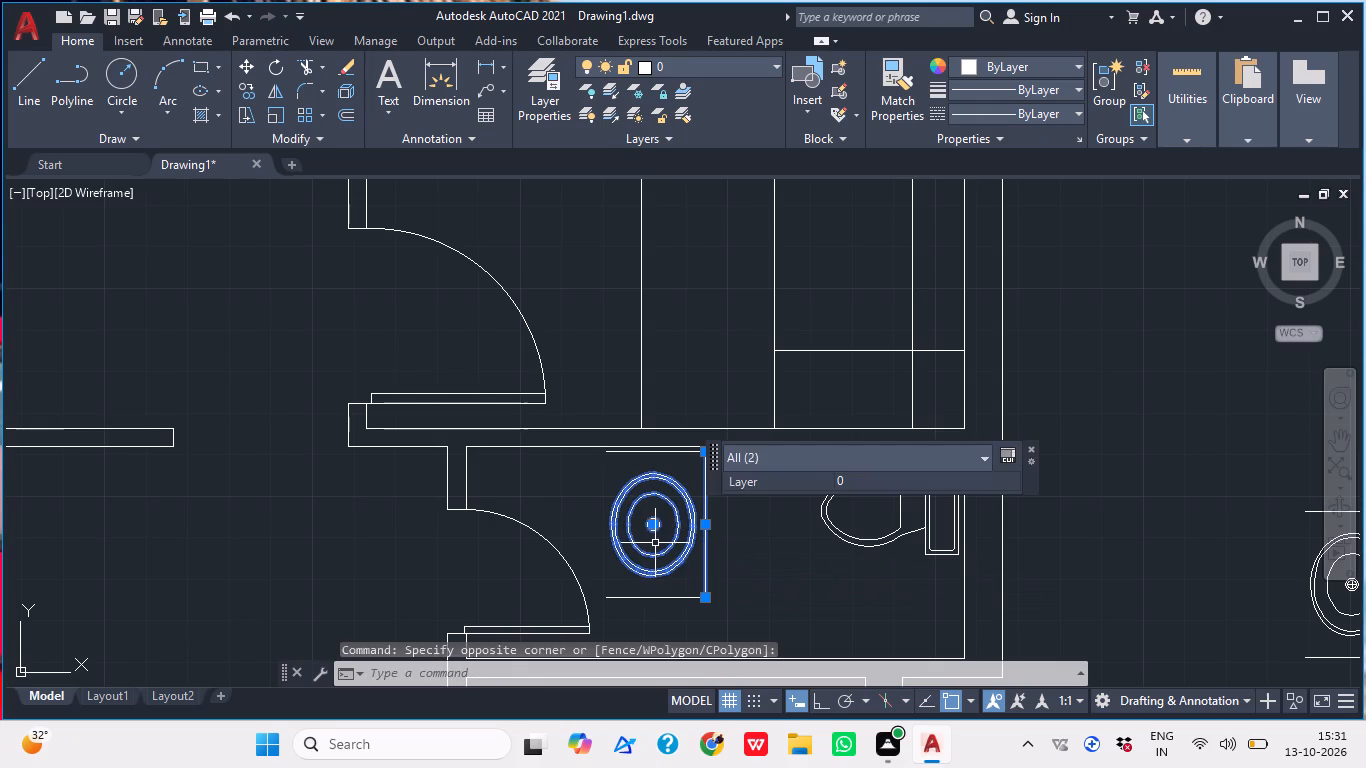
pyautogui.scroll(3, 645, 429)
pyautogui.click(661, 522)
pyautogui.scroll(-1, 620, 540)
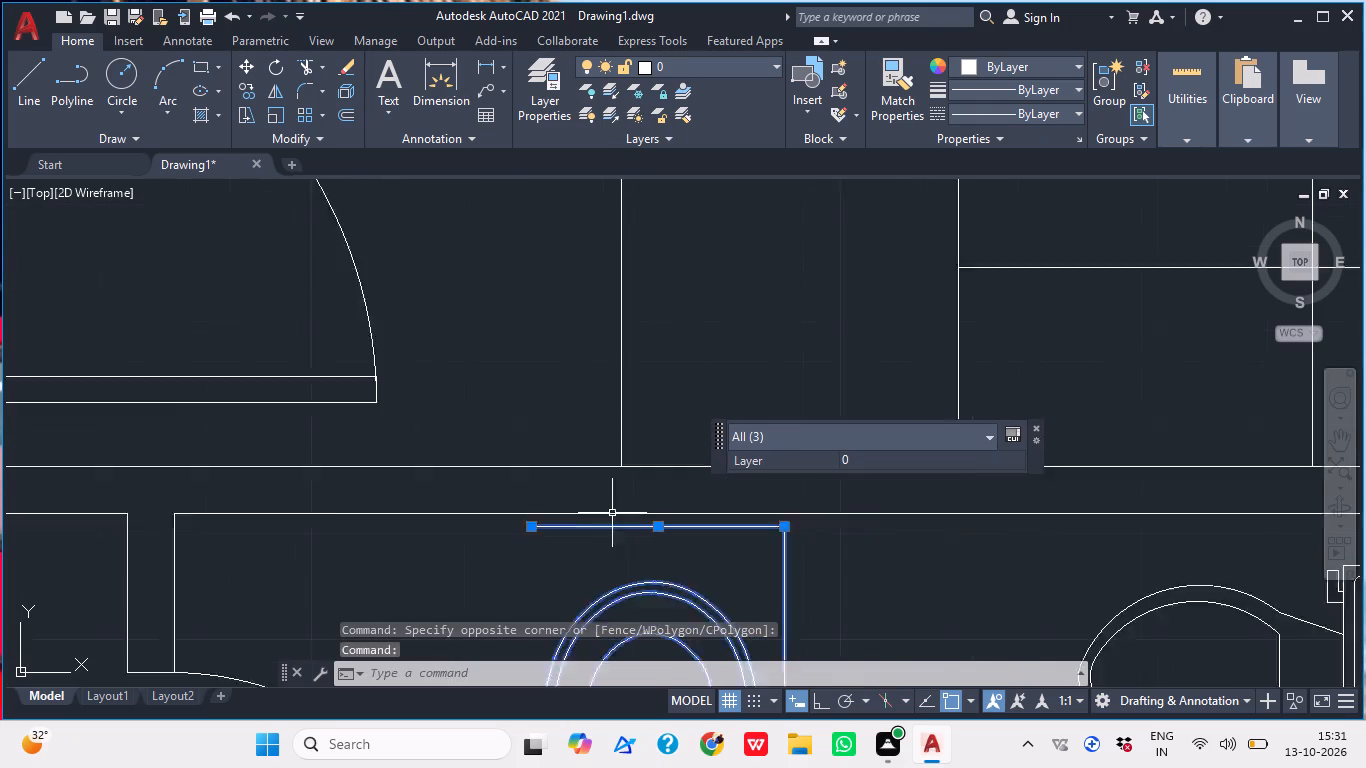
pyautogui.scroll(-1, 612, 509)
pyautogui.moveTo(622, 636); pyautogui.dragTo(579, 520, button='middle')
pyautogui.moveTo(614, 486); pyautogui.dragTo(546, 335, button='middle')
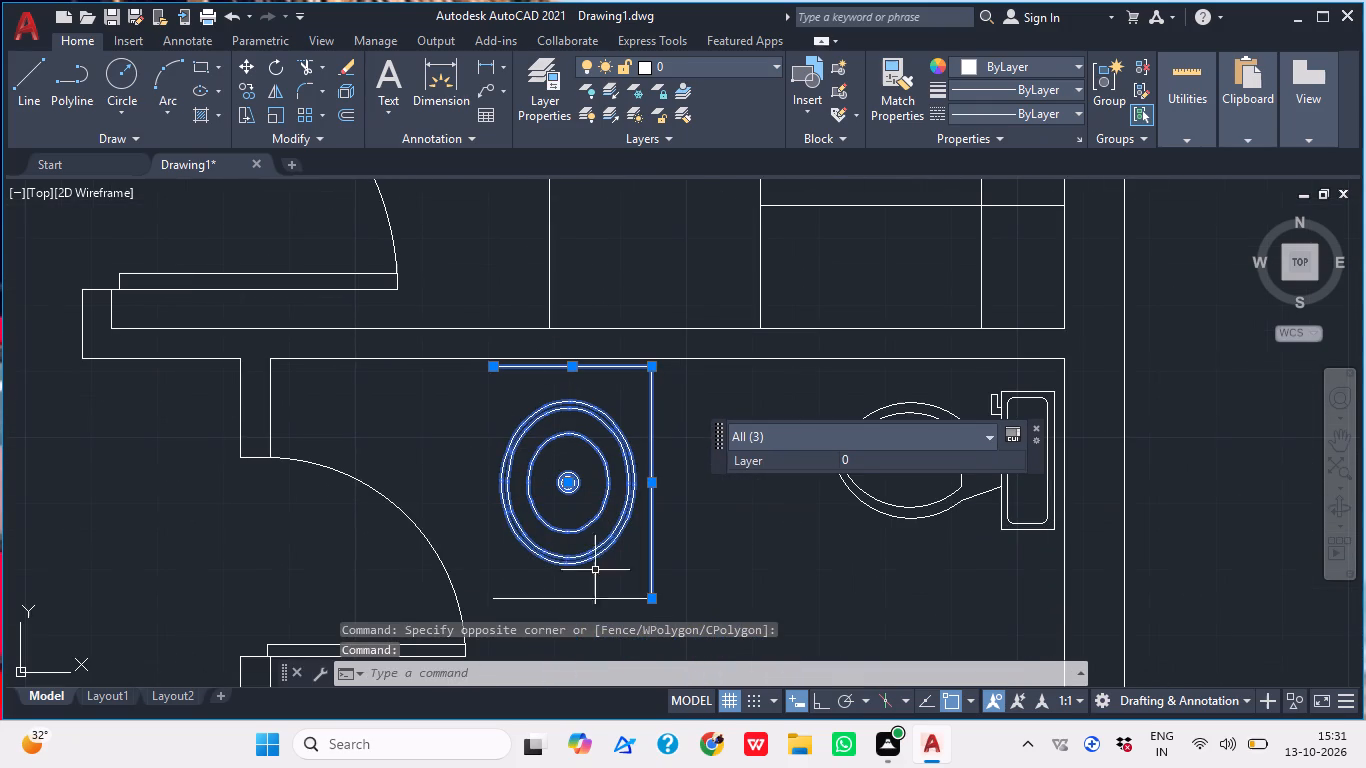
pyautogui.click(594, 625)
pyautogui.click(591, 612)
pyautogui.click(528, 578)
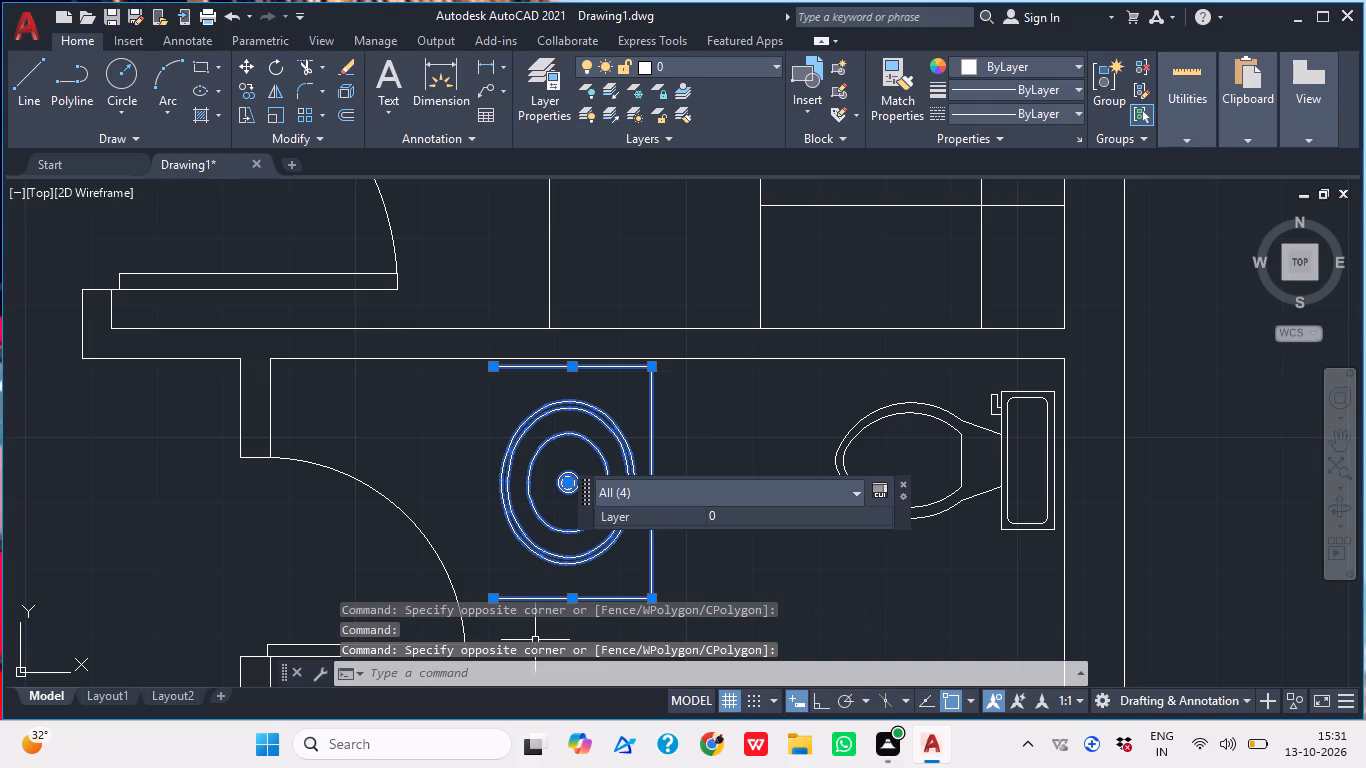
pyautogui.press('s')
pyautogui.press('c')
pyautogui.press('space')
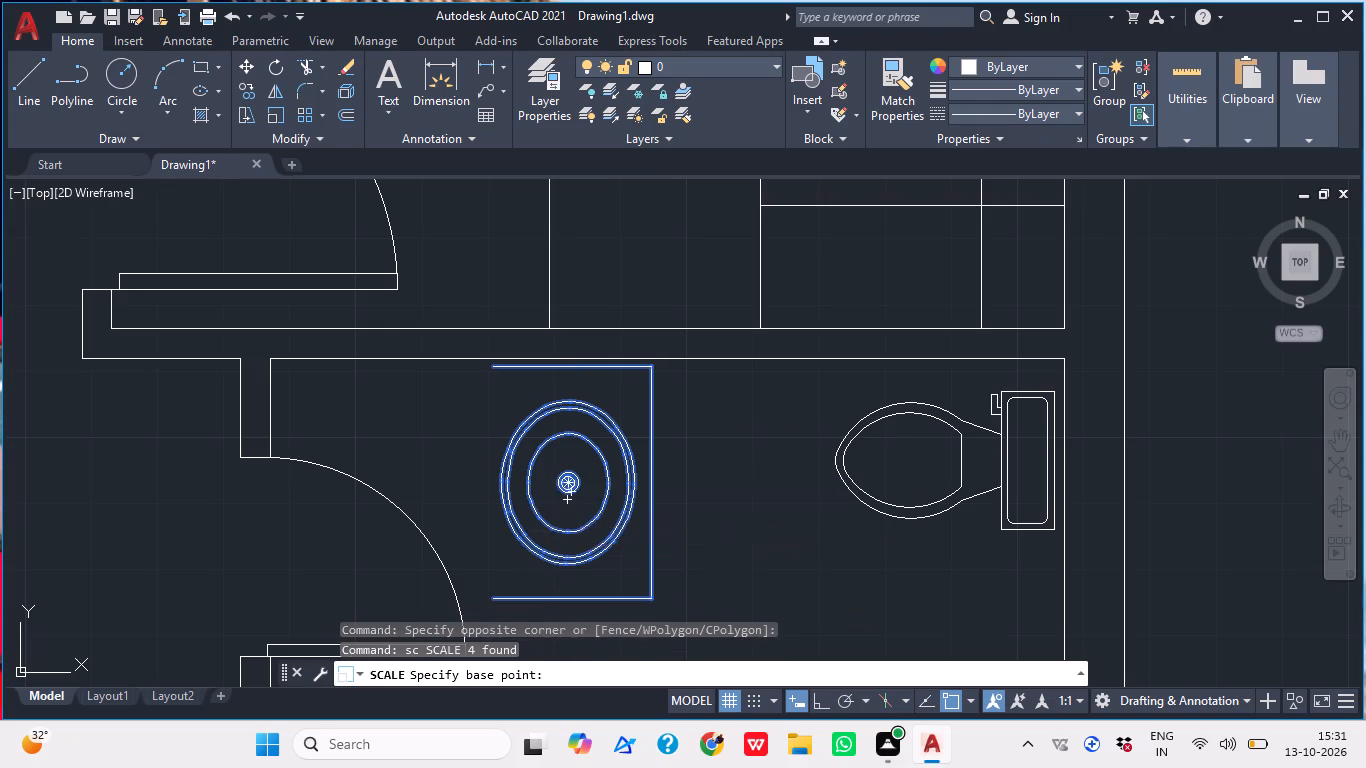
pyautogui.click(553, 508)
pyautogui.click(591, 528)
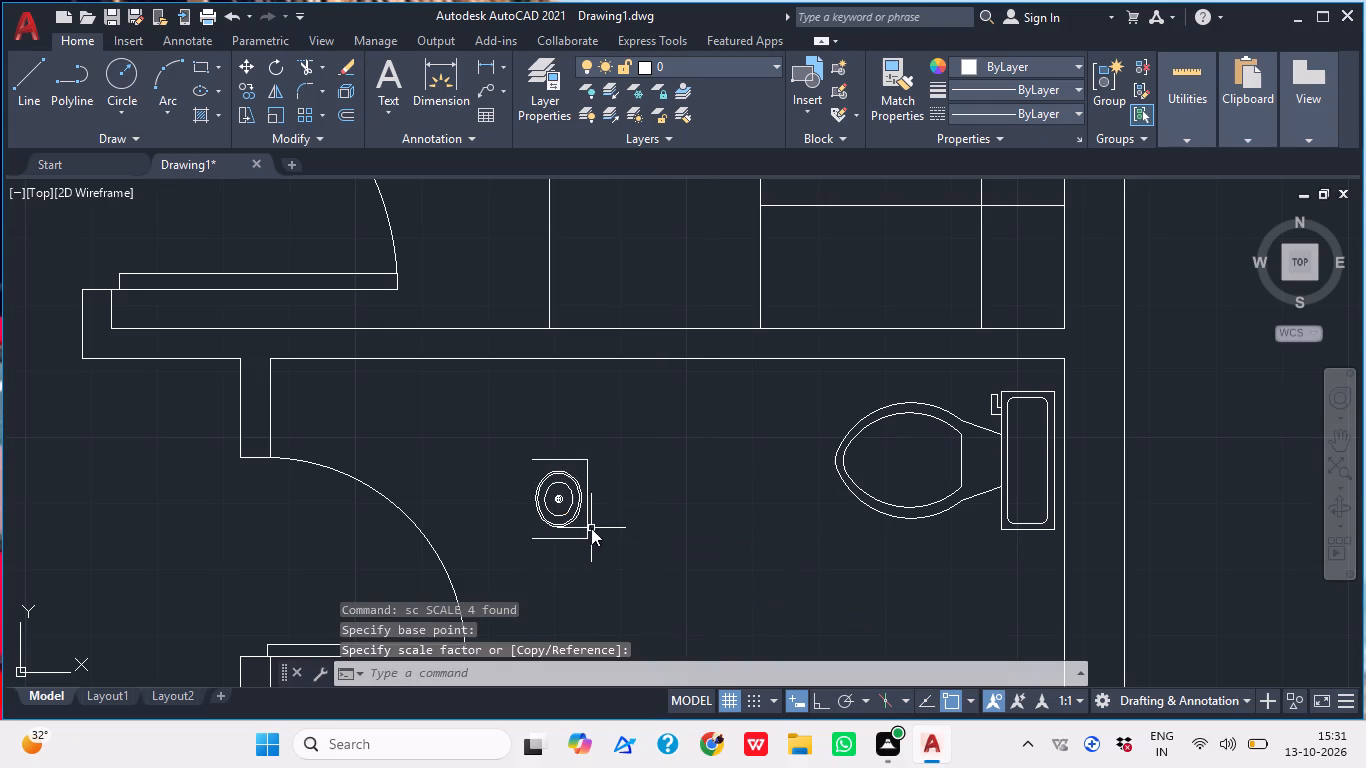
# Copy the reduced washbasin and counter lines into the toilet room's upper-left inner corner, above the door swing.
pyautogui.click(631, 556)
pyautogui.click(504, 452)
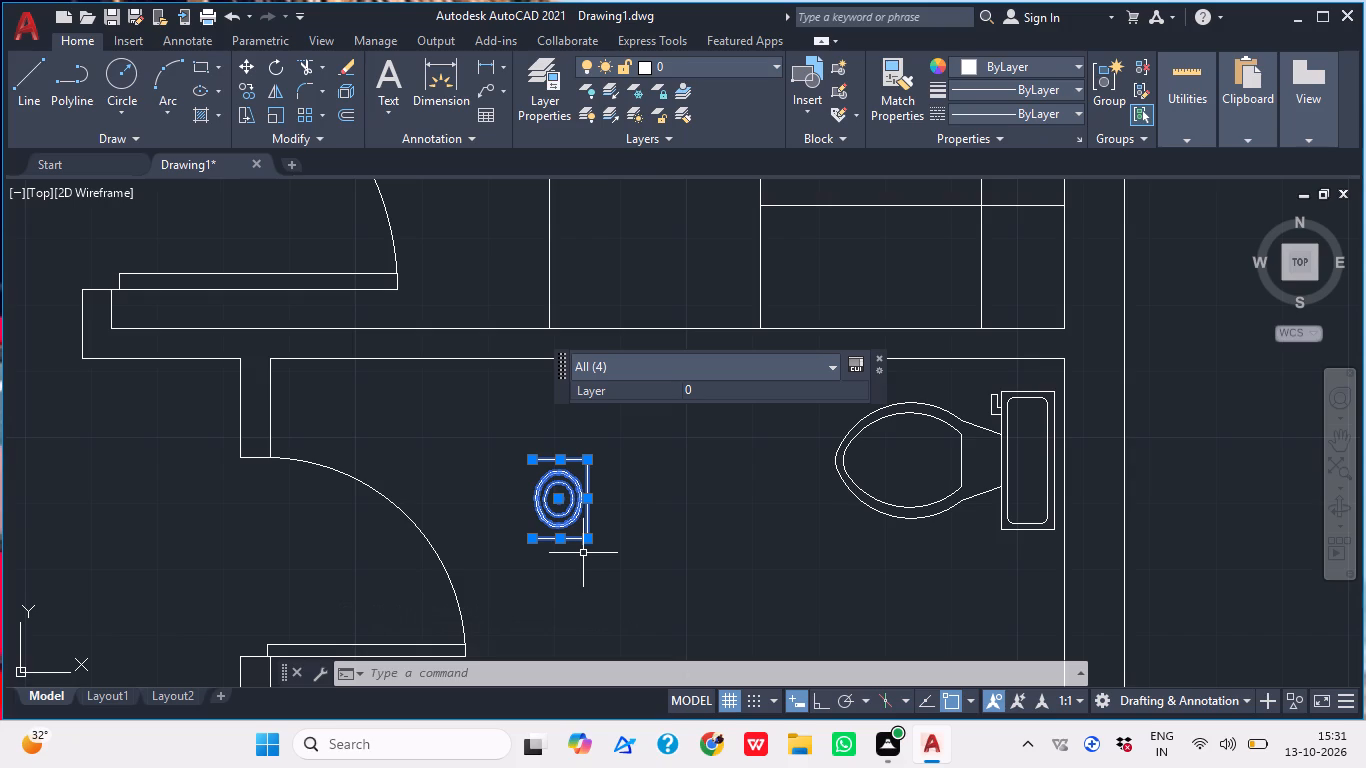
pyautogui.write('cop')
pyautogui.press('space')
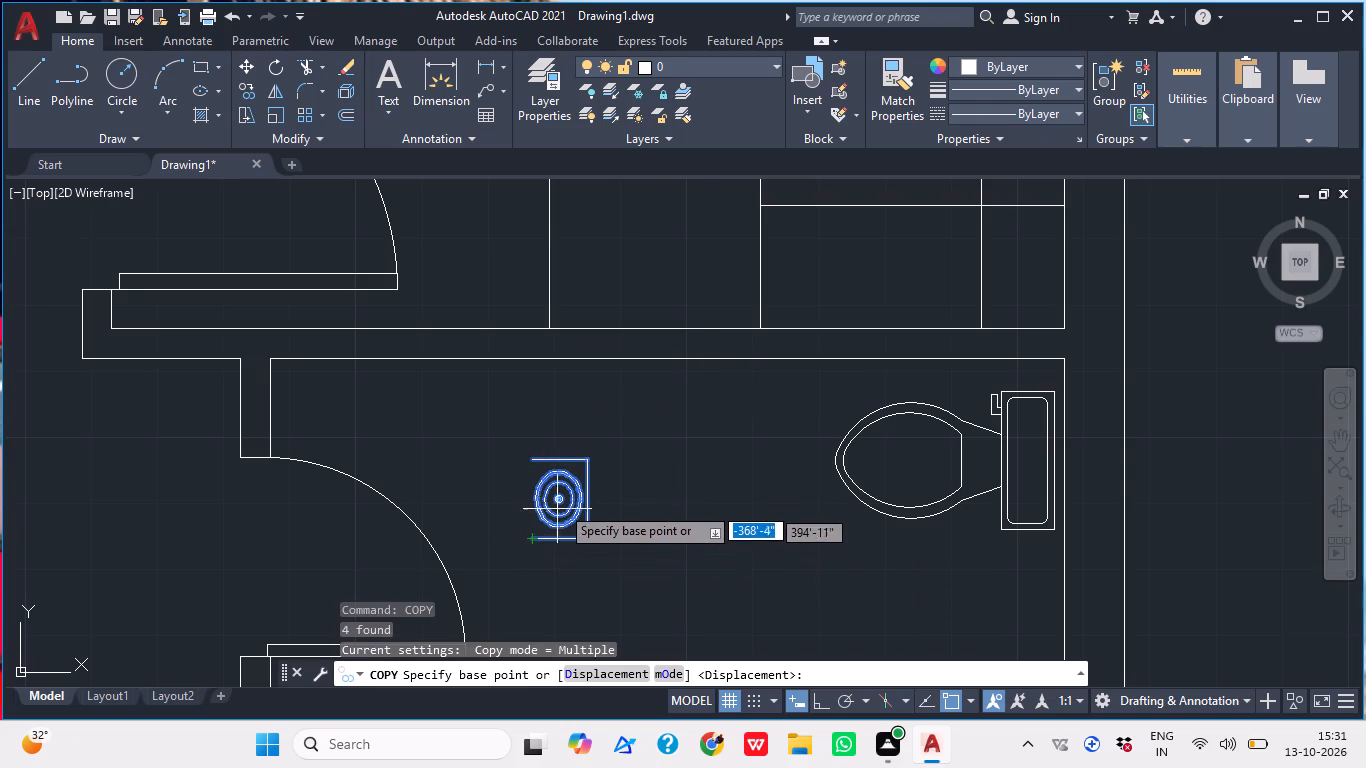
pyautogui.click(530, 461)
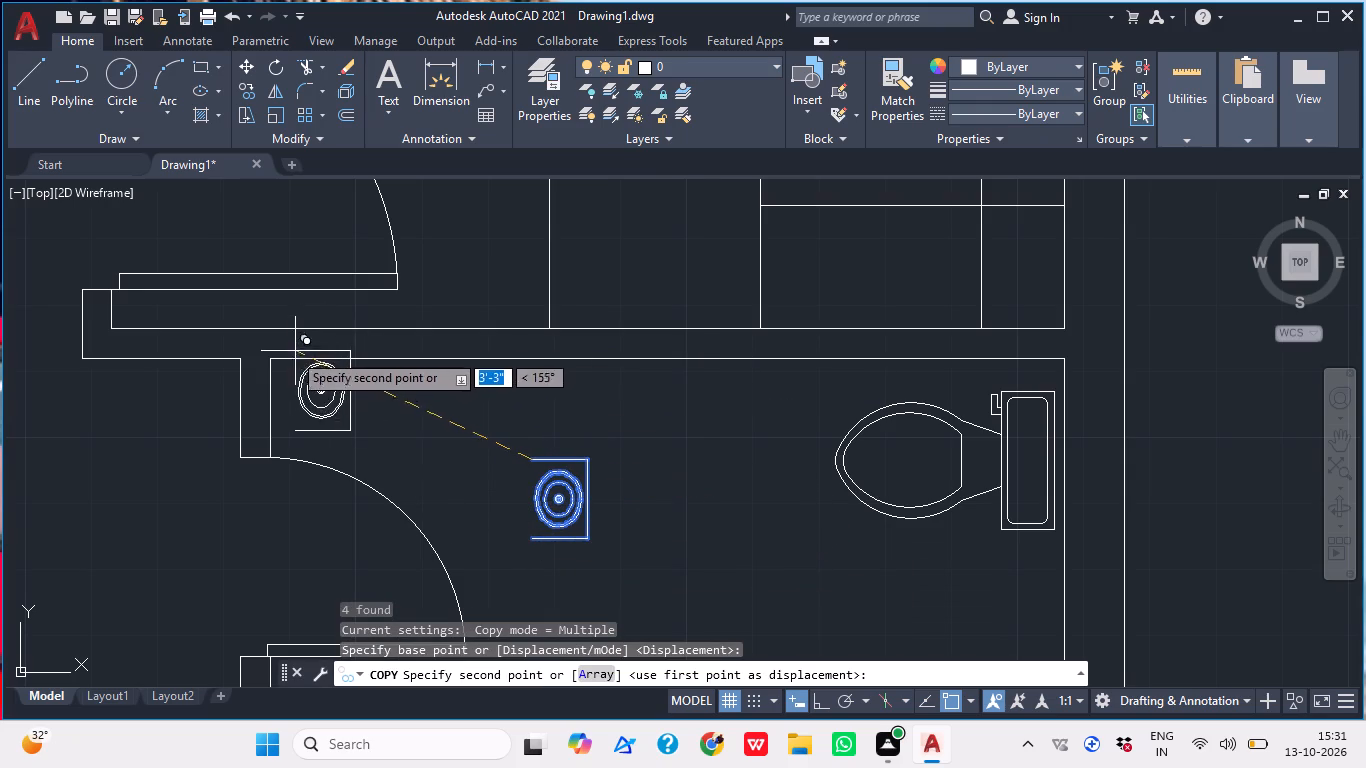
pyautogui.click(266, 362)
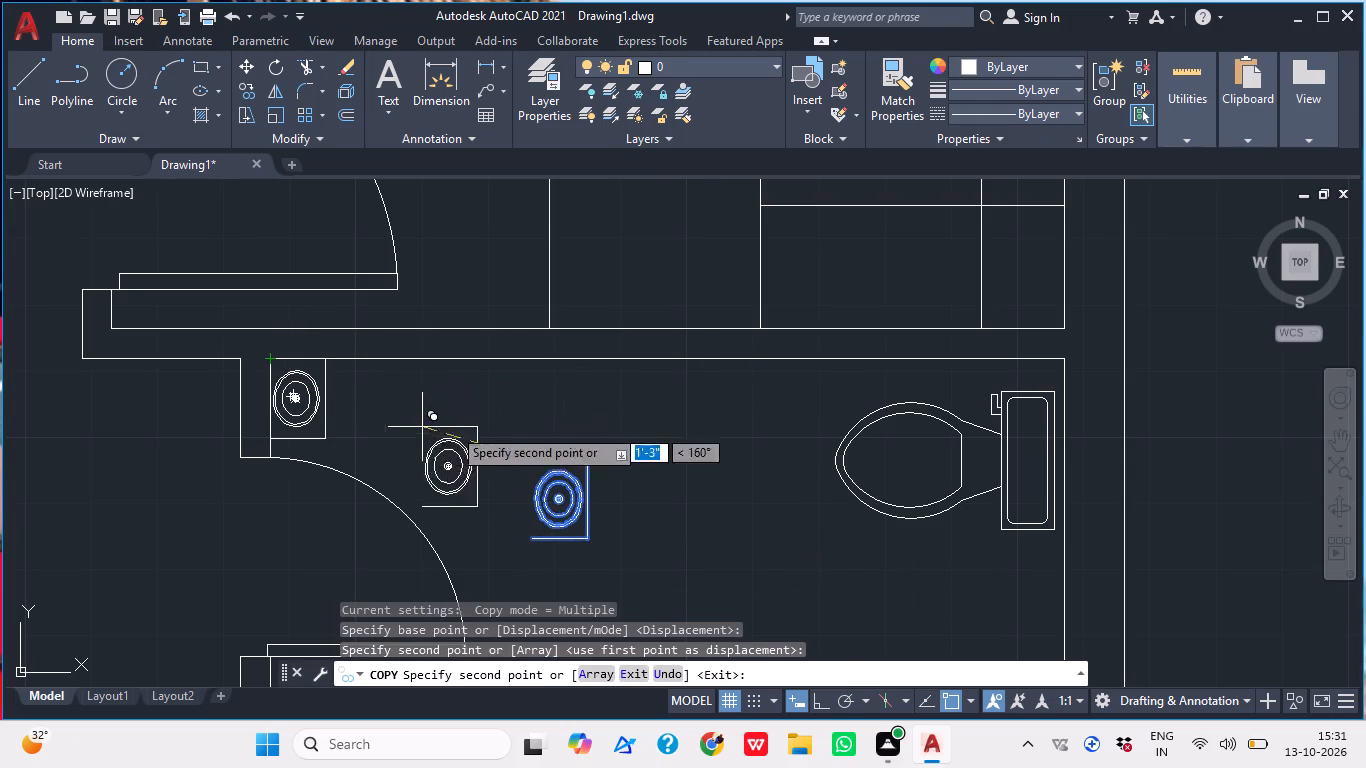
pyautogui.press('Escape')
# Erase the reduced washbasin and three counter lines left in the middle of the toilet room.
pyautogui.click(617, 513)
pyautogui.click(518, 465)
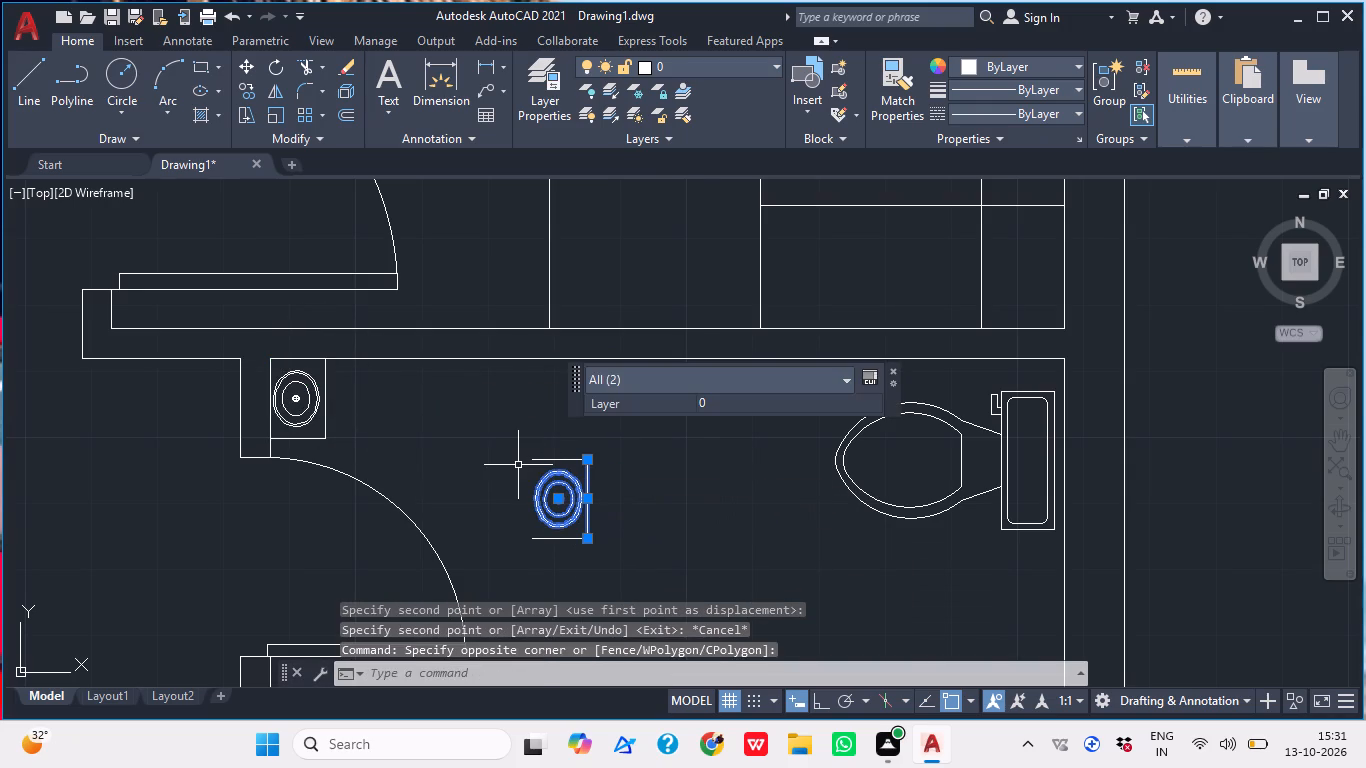
pyautogui.click(518, 465)
pyautogui.click(549, 428)
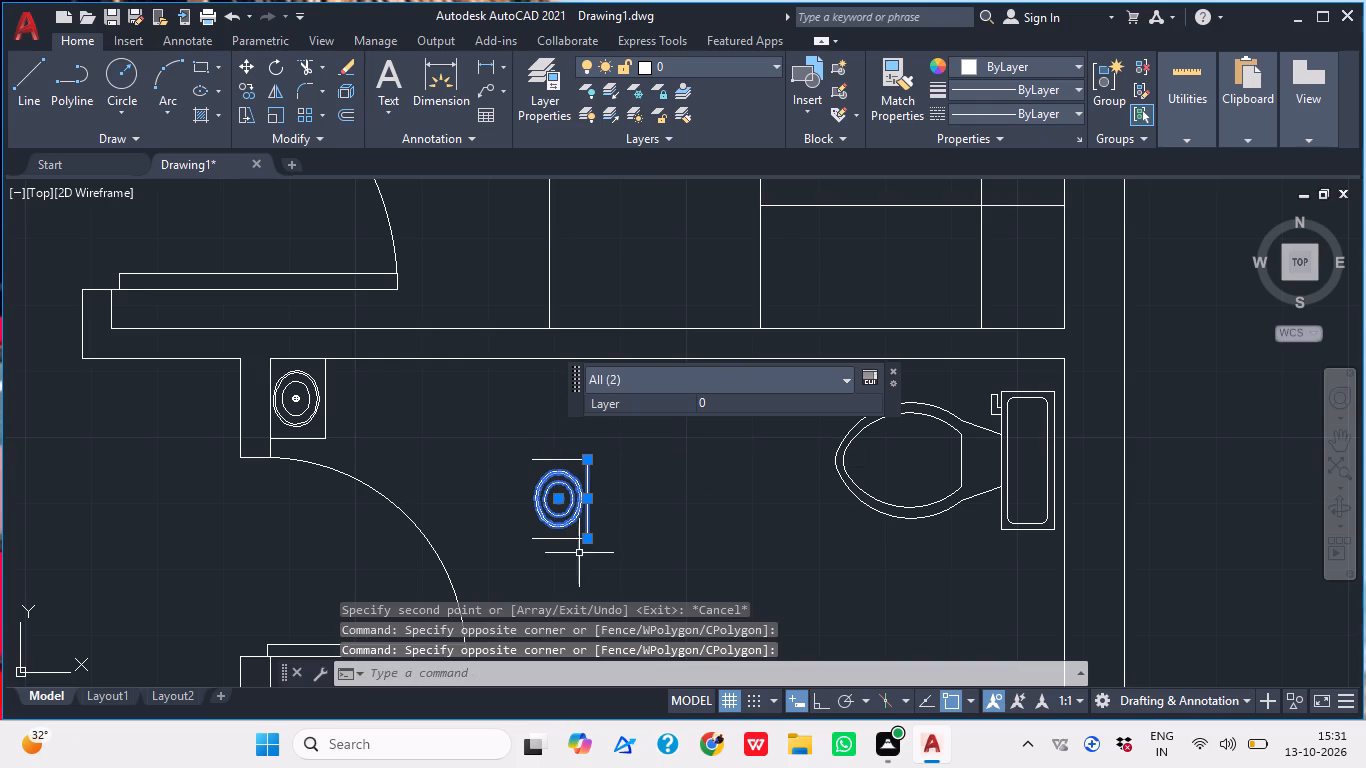
pyautogui.click(576, 558)
pyautogui.click(544, 434)
pyautogui.press('Delete')
pyautogui.scroll(-2, 567, 419)
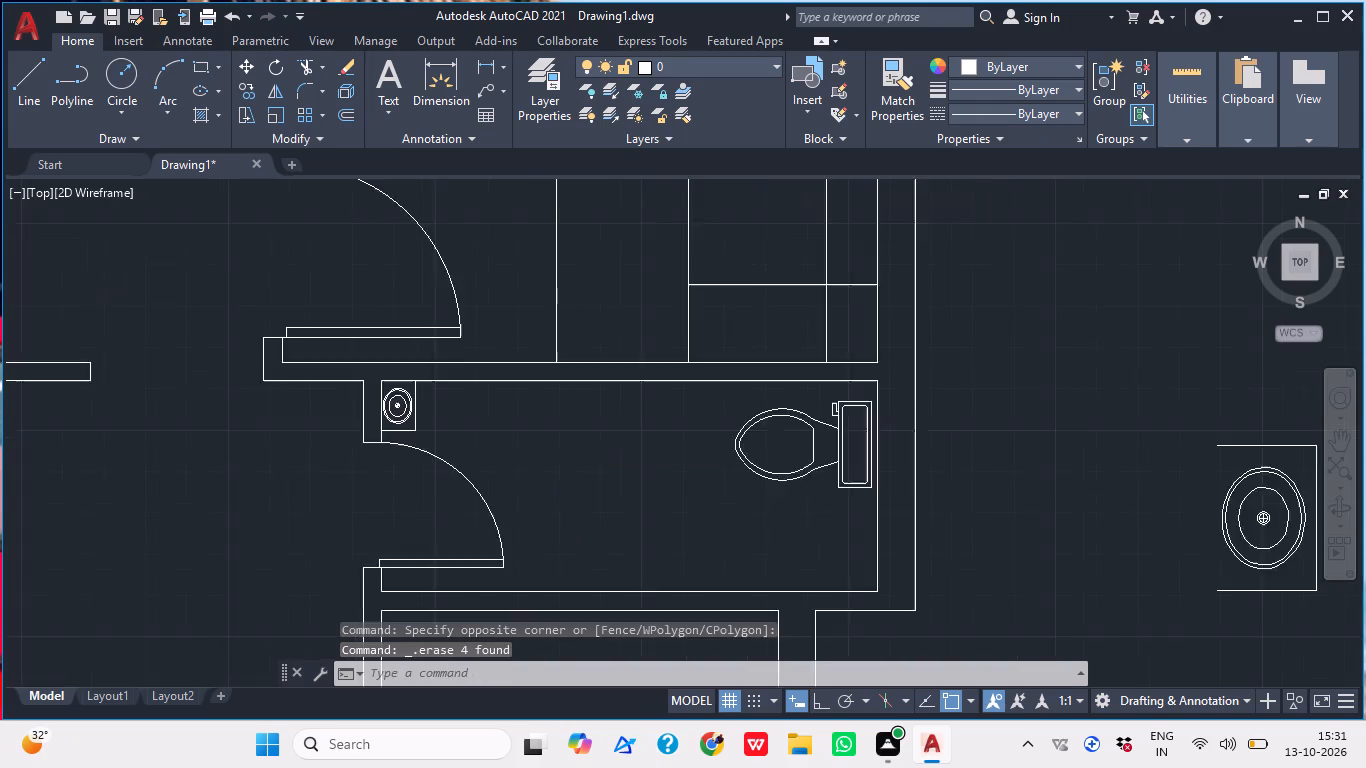
# Copy the toilet, washbasin and two counter lines to the room below, matching the two rooms' lower-right inner corners.
pyautogui.click(708, 452)
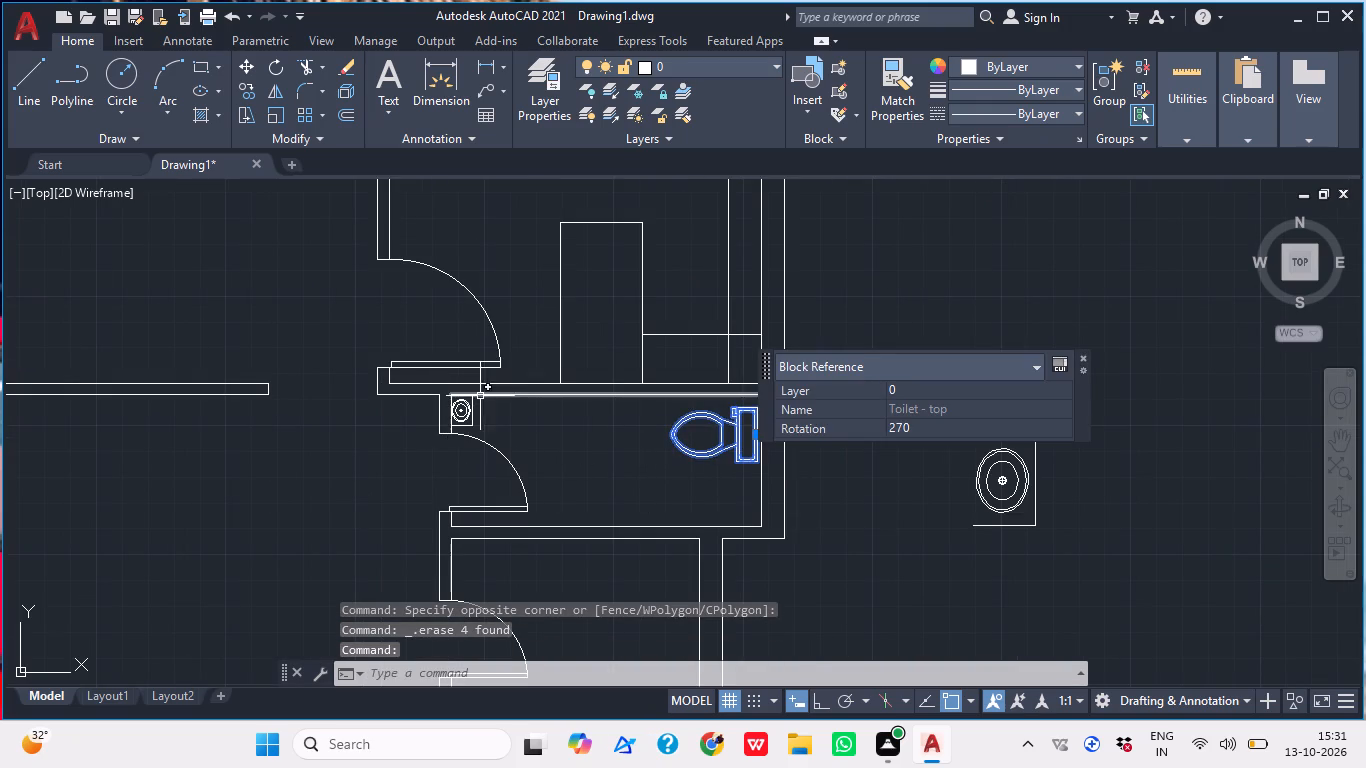
pyautogui.click(467, 410)
pyautogui.scroll(3, 467, 410)
pyautogui.click(482, 450)
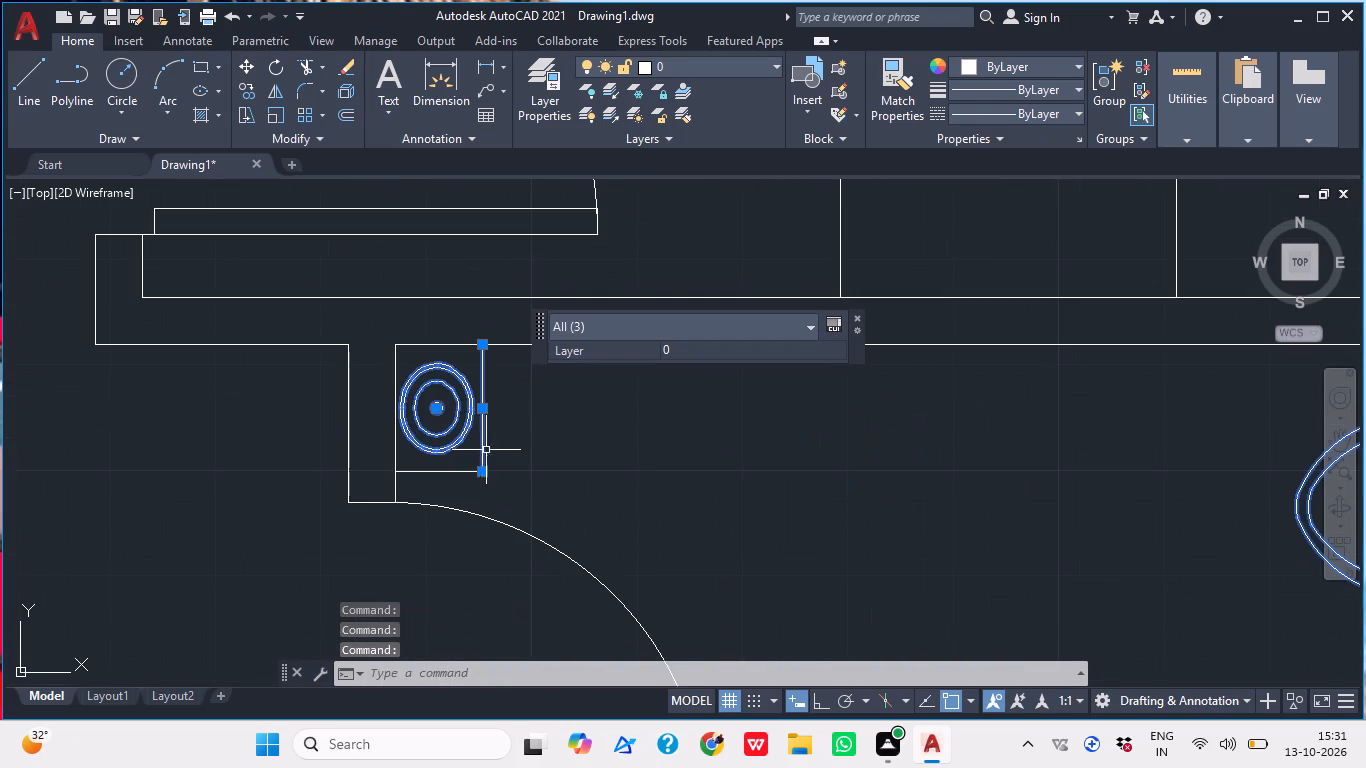
pyautogui.click(436, 468)
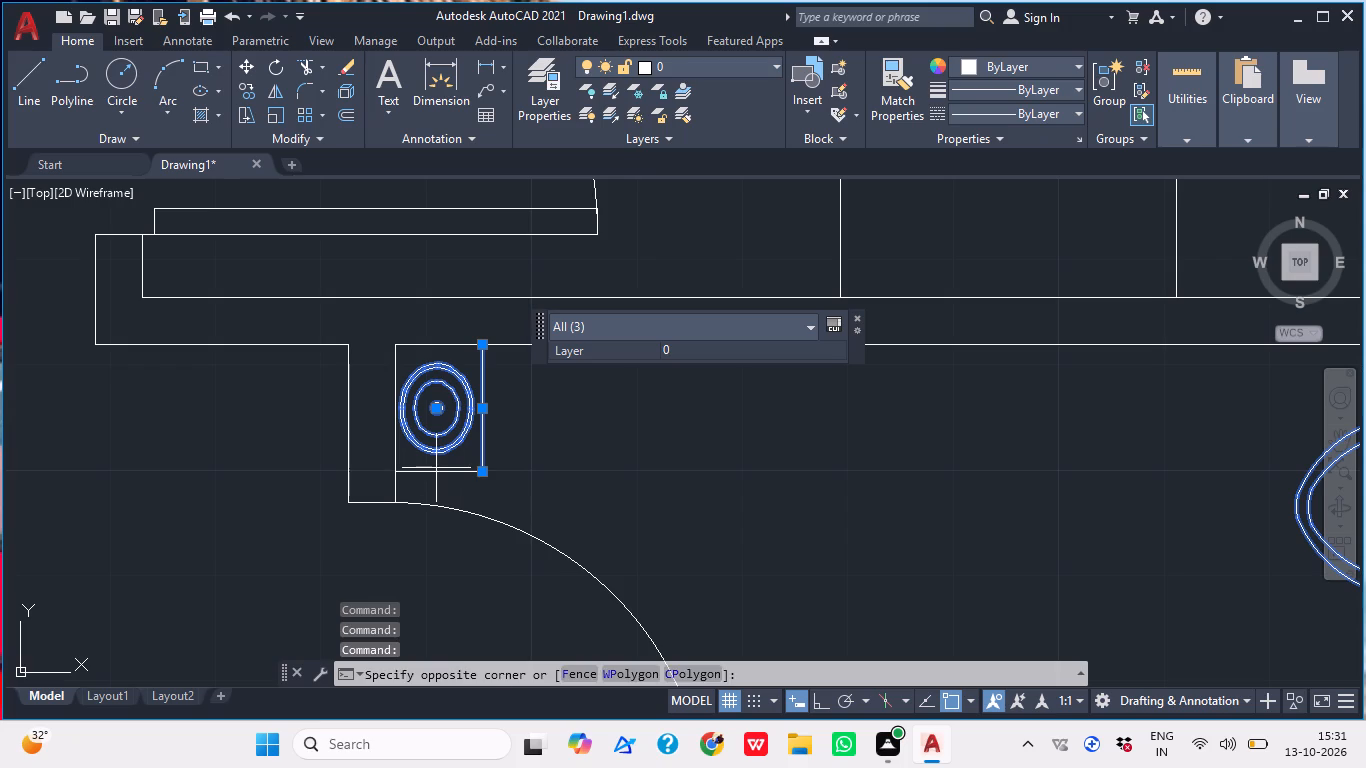
pyautogui.click(443, 475)
pyautogui.click(461, 485)
pyautogui.click(420, 449)
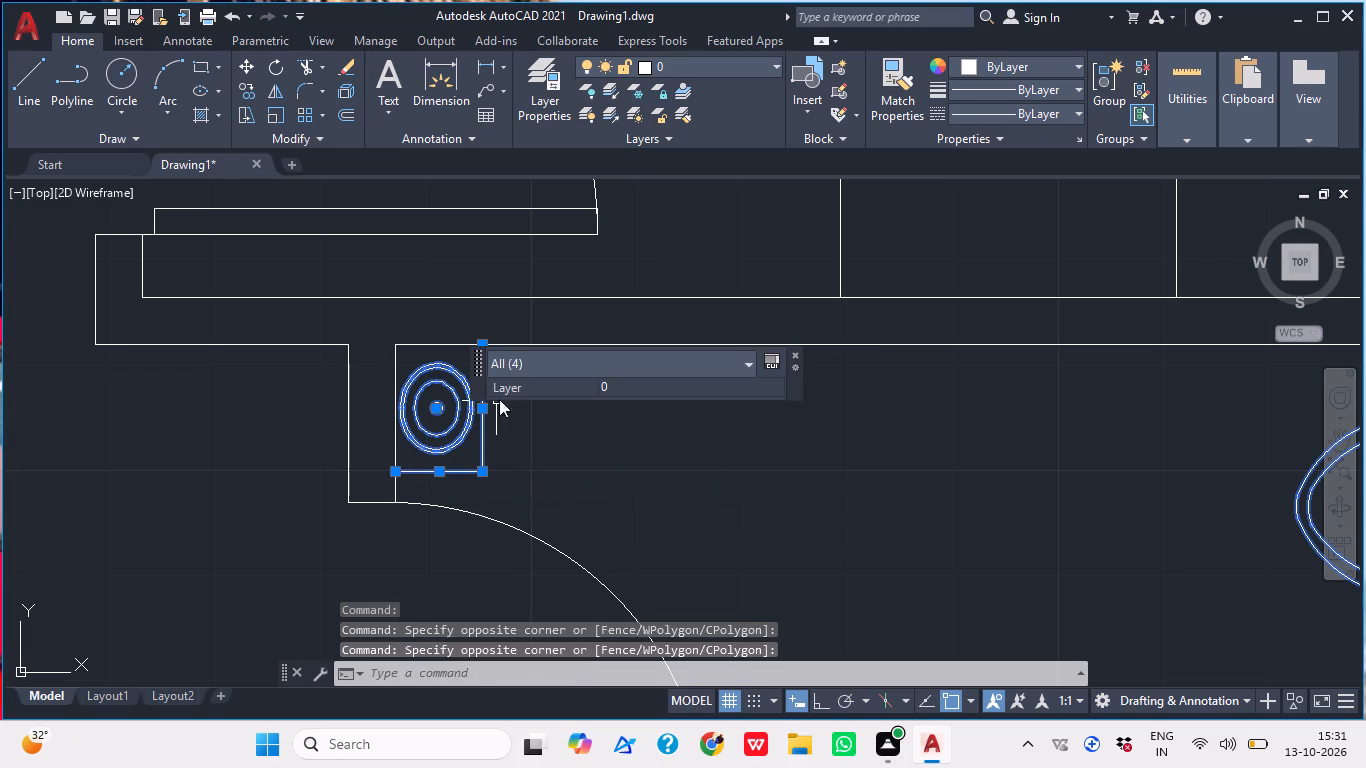
pyautogui.scroll(-2, 502, 397)
pyautogui.moveTo(631, 466); pyautogui.dragTo(448, 438, button='middle')
pyautogui.scroll(-1, 631, 466)
pyautogui.scroll(-2, 577, 394)
pyautogui.moveTo(643, 487); pyautogui.dragTo(556, 368, button='middle')
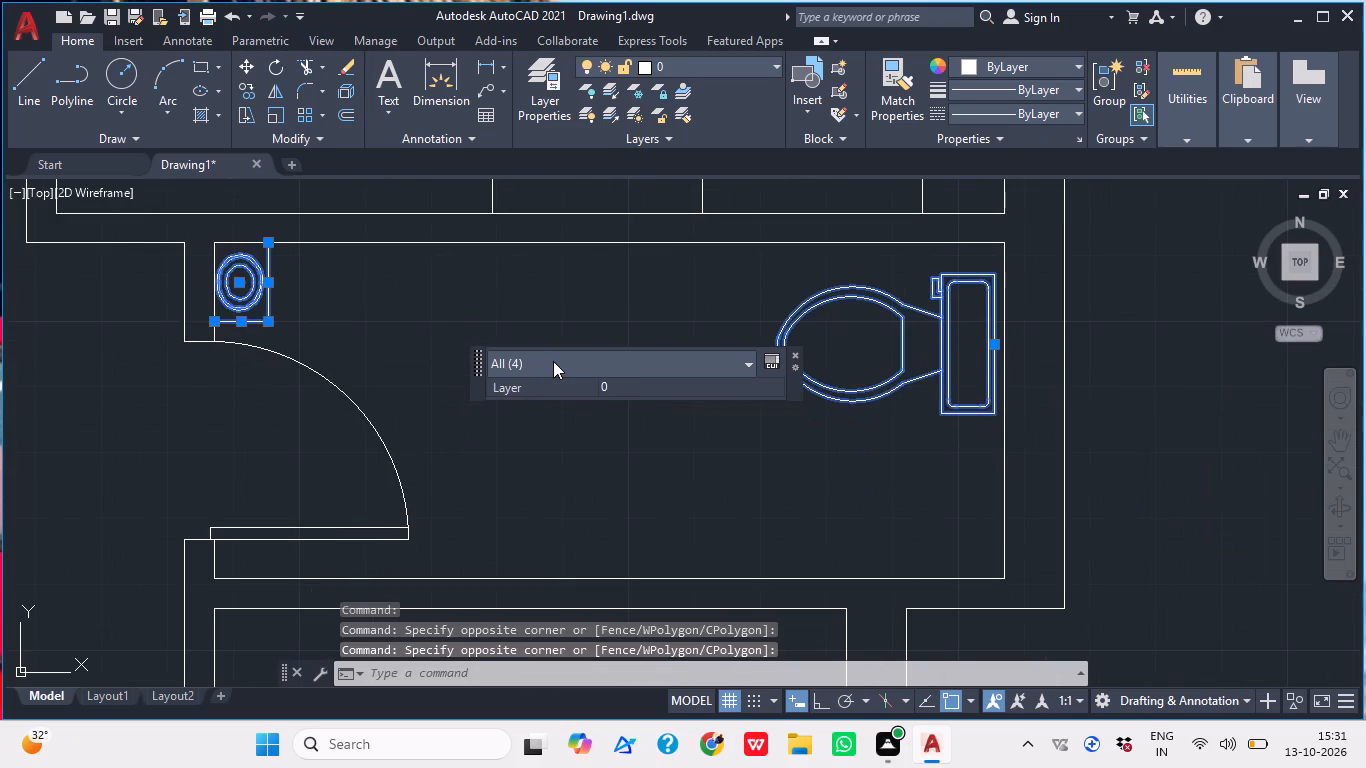
pyautogui.scroll(-1, 619, 382)
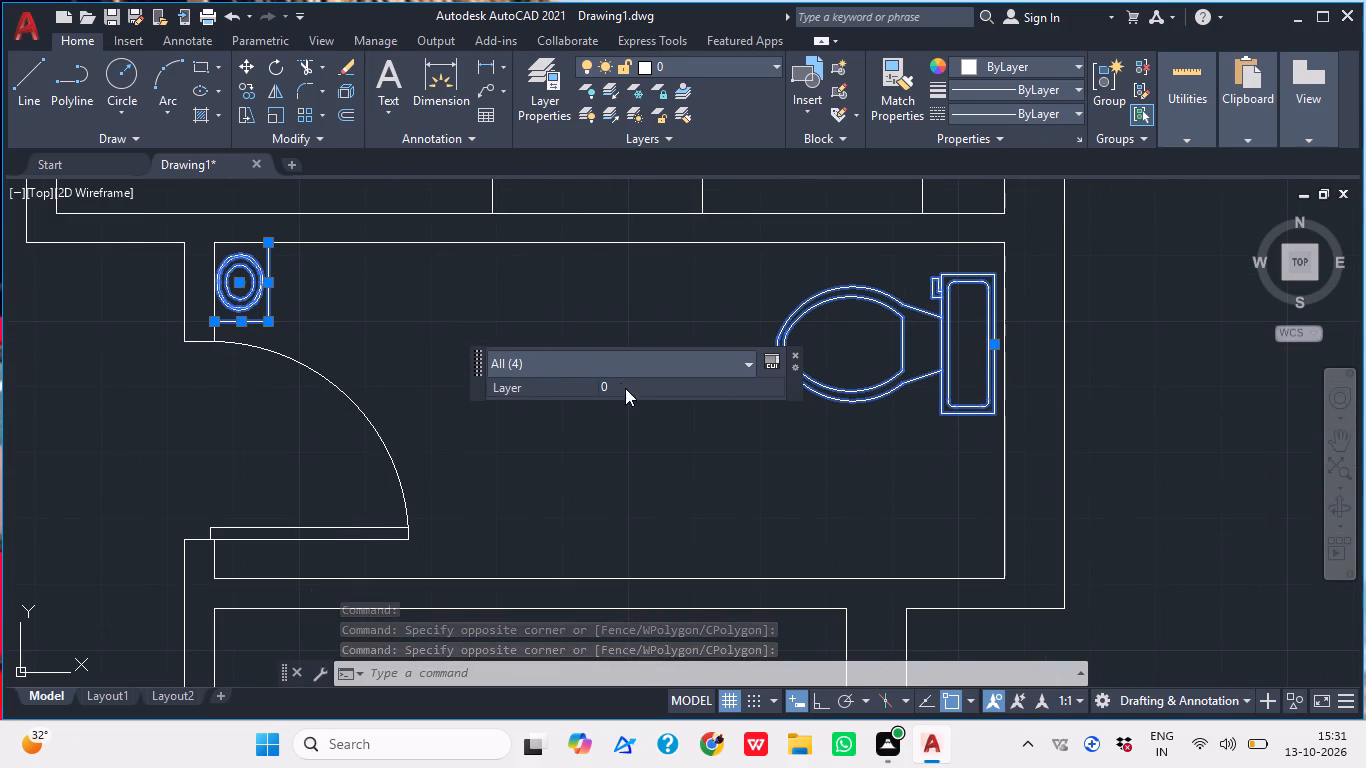
pyautogui.moveTo(625, 388); pyautogui.dragTo(612, 381, button='middle')
pyautogui.write('cop')
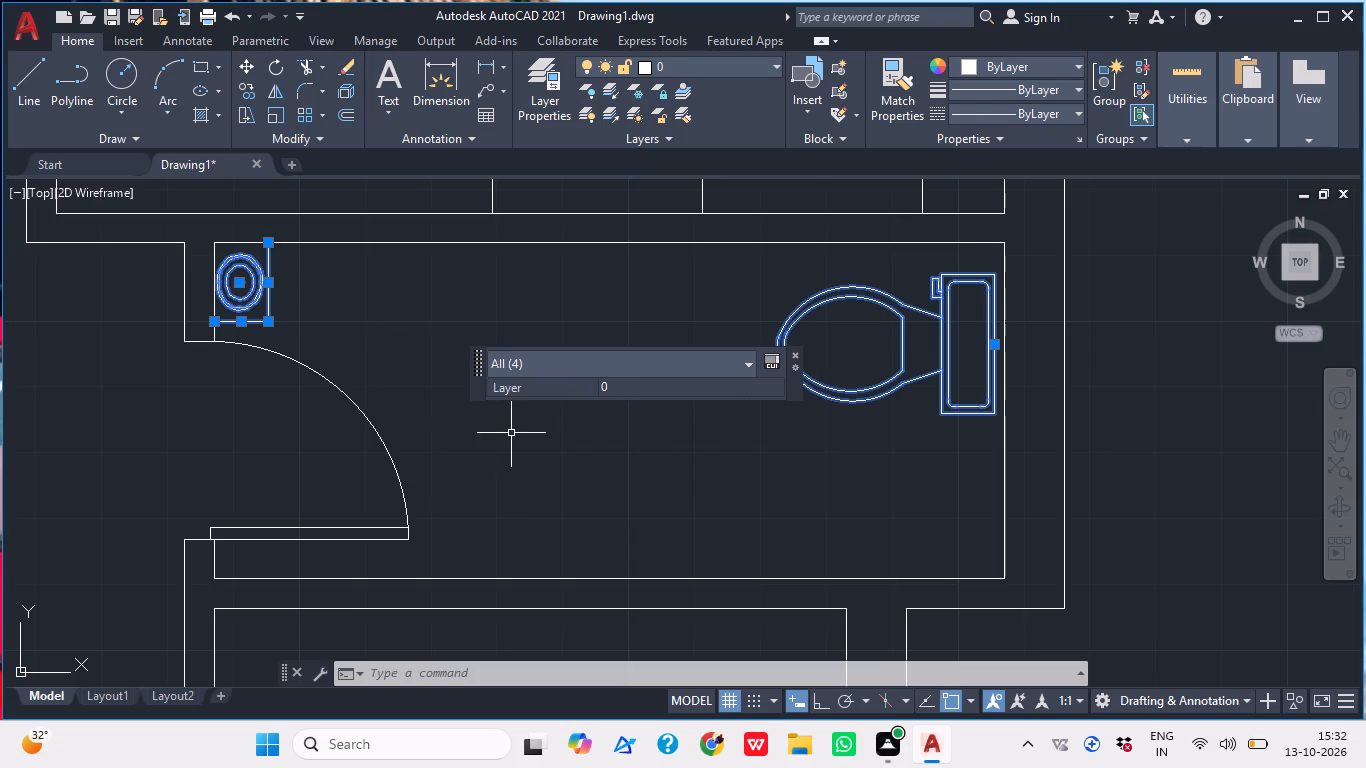
pyautogui.press('c')
pyautogui.write('op')
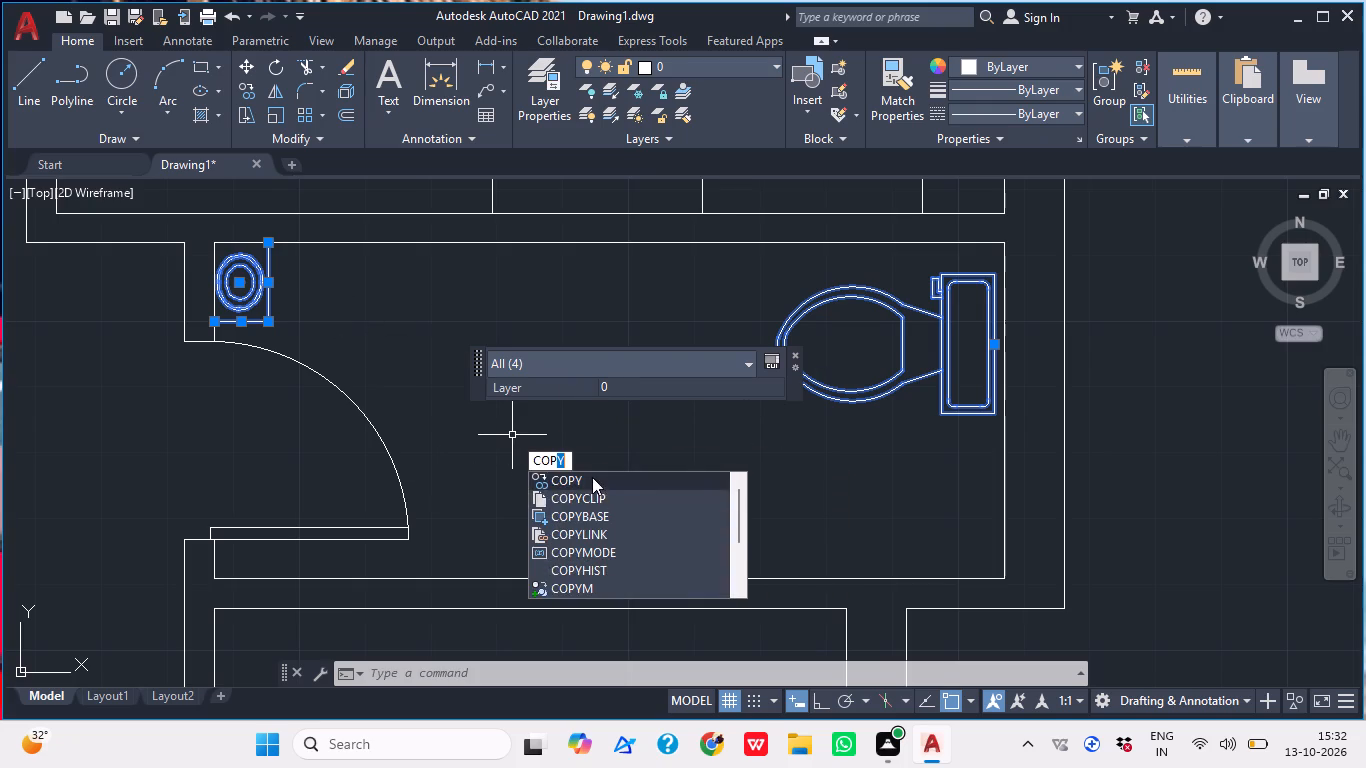
pyautogui.click(589, 477)
pyautogui.scroll(-2, 632, 353)
pyautogui.moveTo(609, 330); pyautogui.dragTo(510, 311, button='middle')
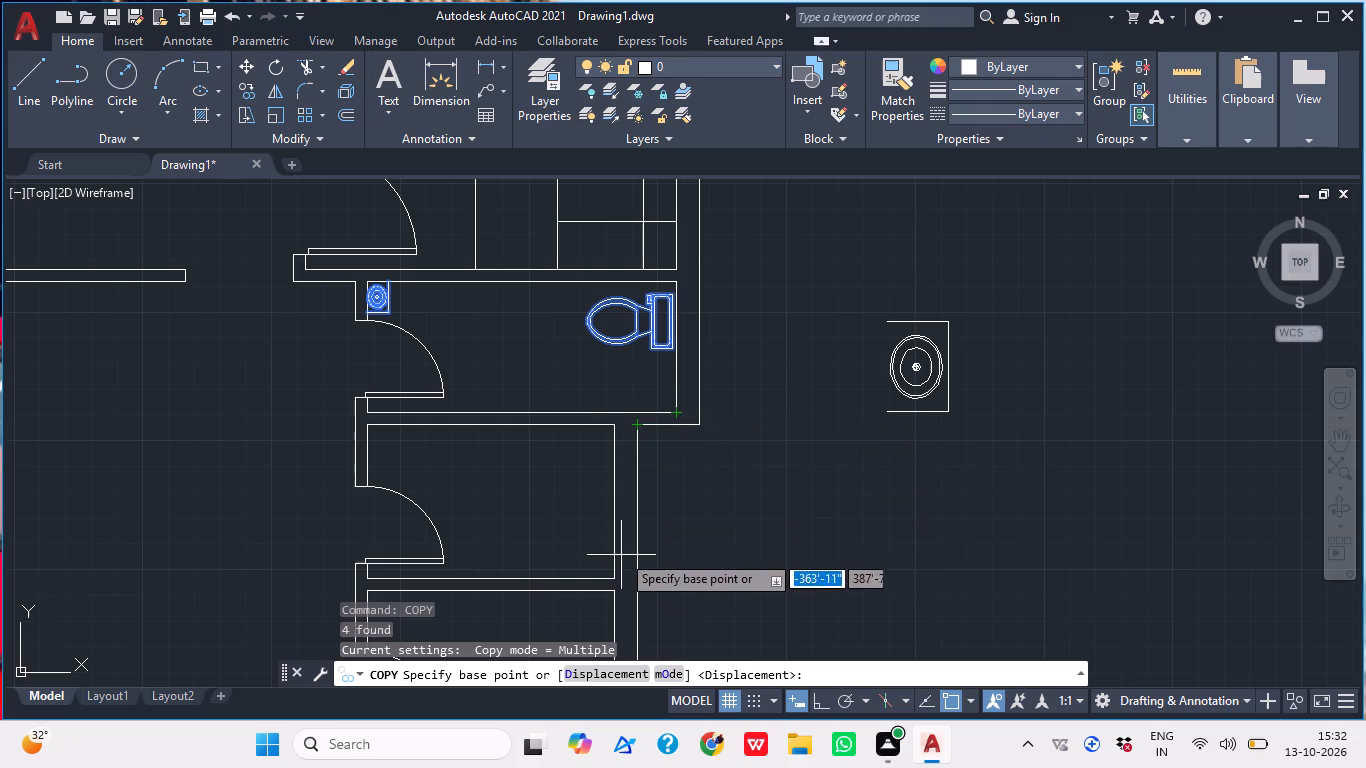
pyautogui.click(676, 404)
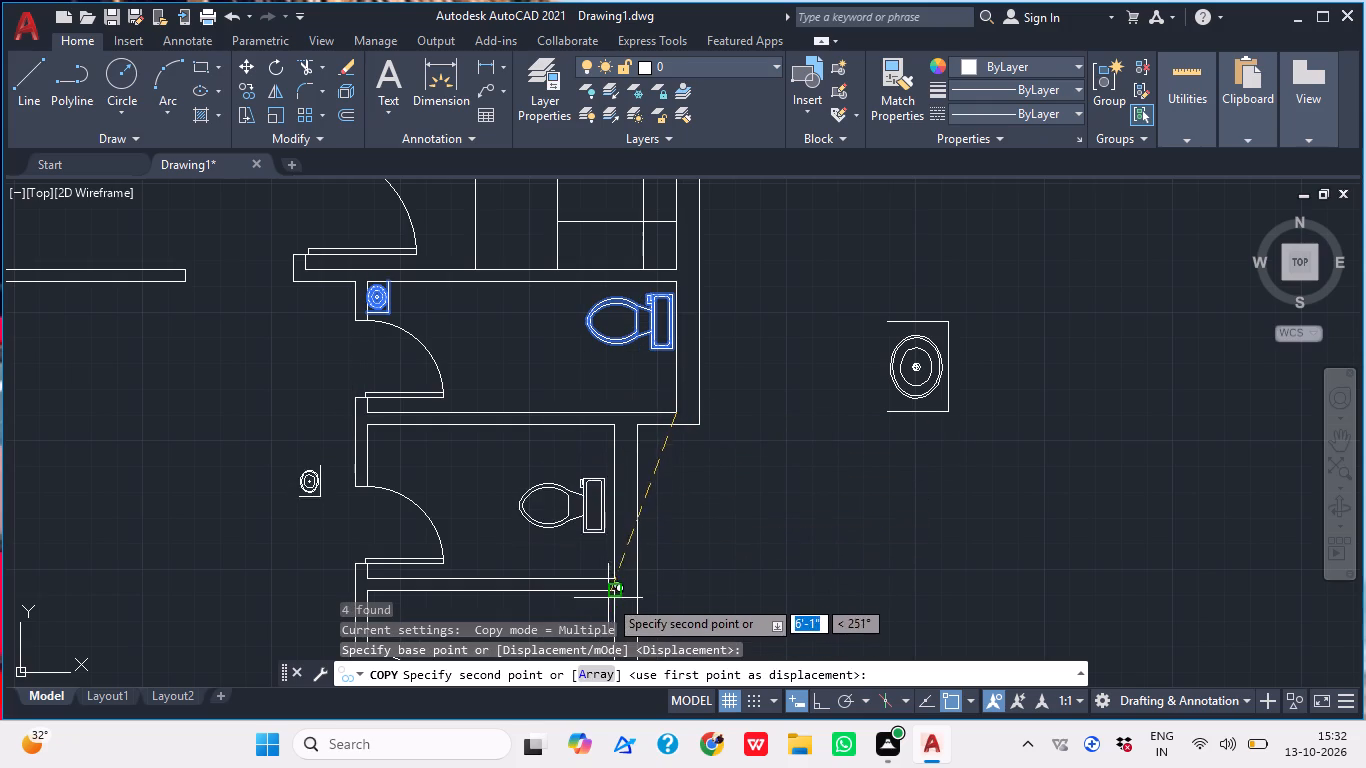
pyautogui.click(614, 577)
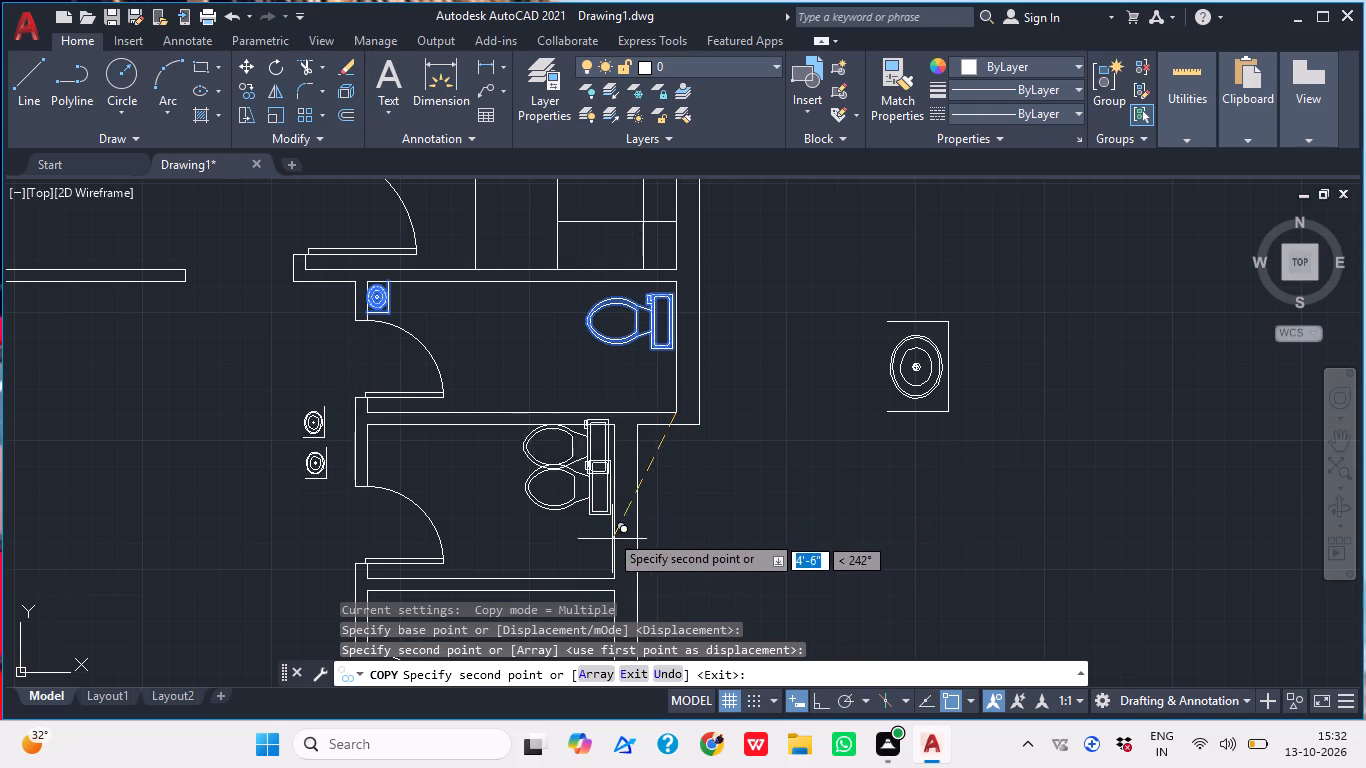
pyautogui.press('Escape')
# Erase the copied washbasin and two counter lines lying outside the lower toilet room's left wall.
pyautogui.click(339, 495)
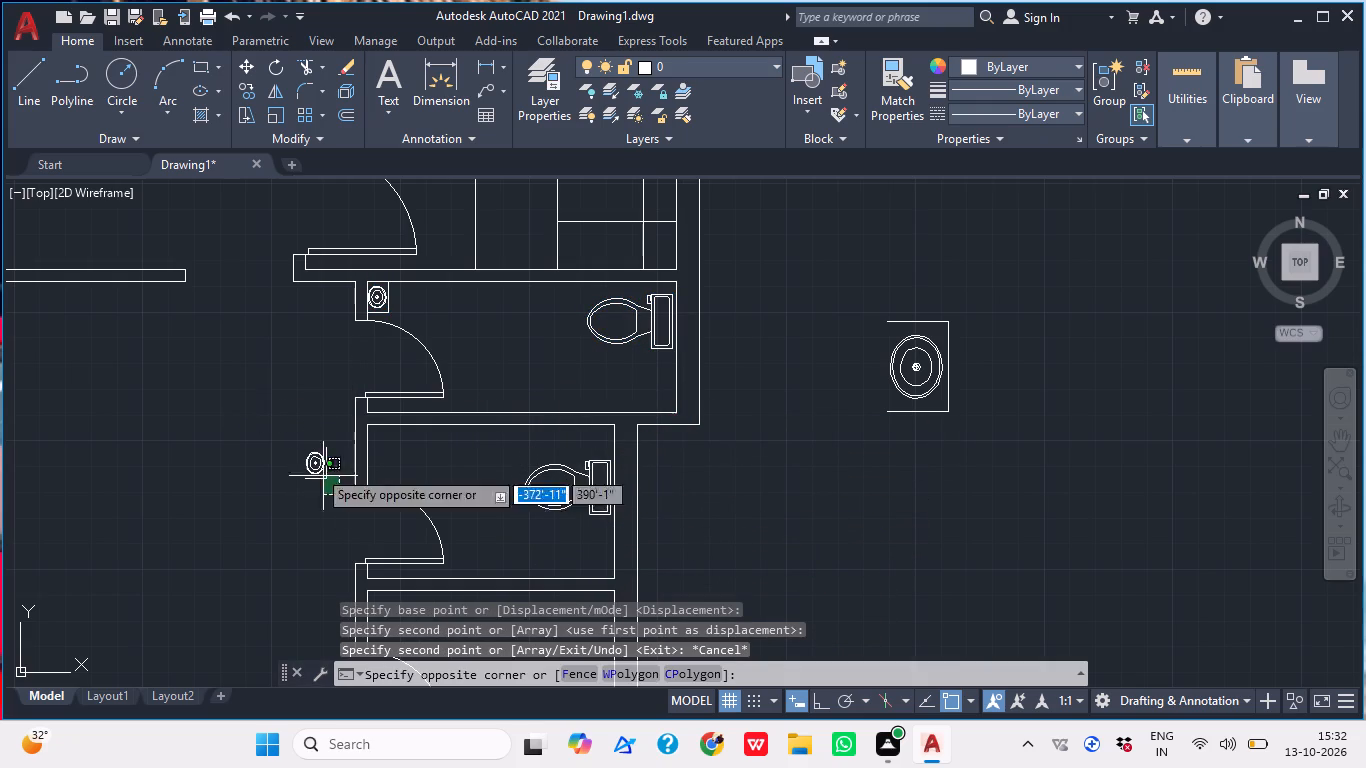
pyautogui.click(281, 424)
pyautogui.press('Delete')
# Copy the upper toilet room's washbasin and two counter lines against the lower room's left wall, just above its door.
pyautogui.scroll(3, 367, 277)
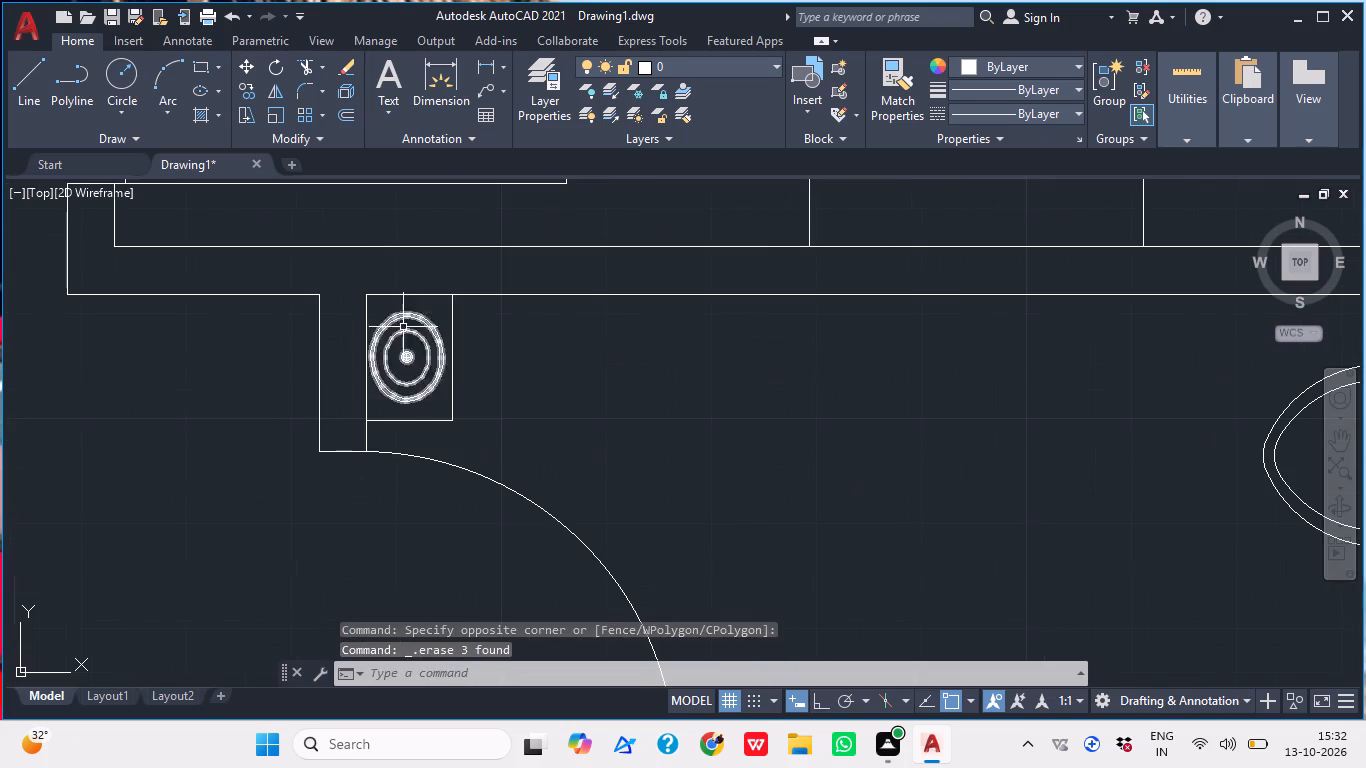
pyautogui.click(493, 400)
pyautogui.click(415, 356)
pyautogui.click(435, 431)
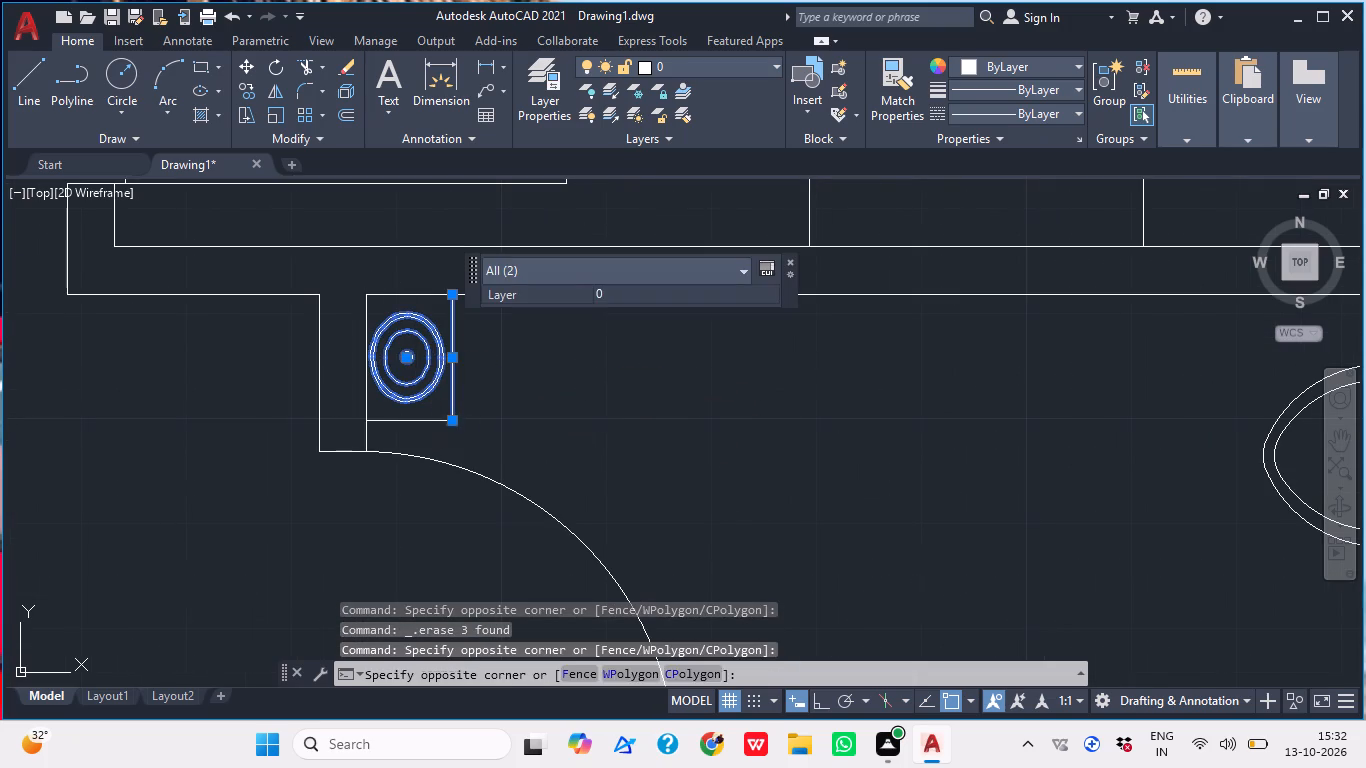
pyautogui.click(412, 413)
pyautogui.scroll(-2, 548, 381)
pyautogui.moveTo(572, 403); pyautogui.dragTo(491, 393, button='middle')
pyautogui.write('cop')
pyautogui.press('space')
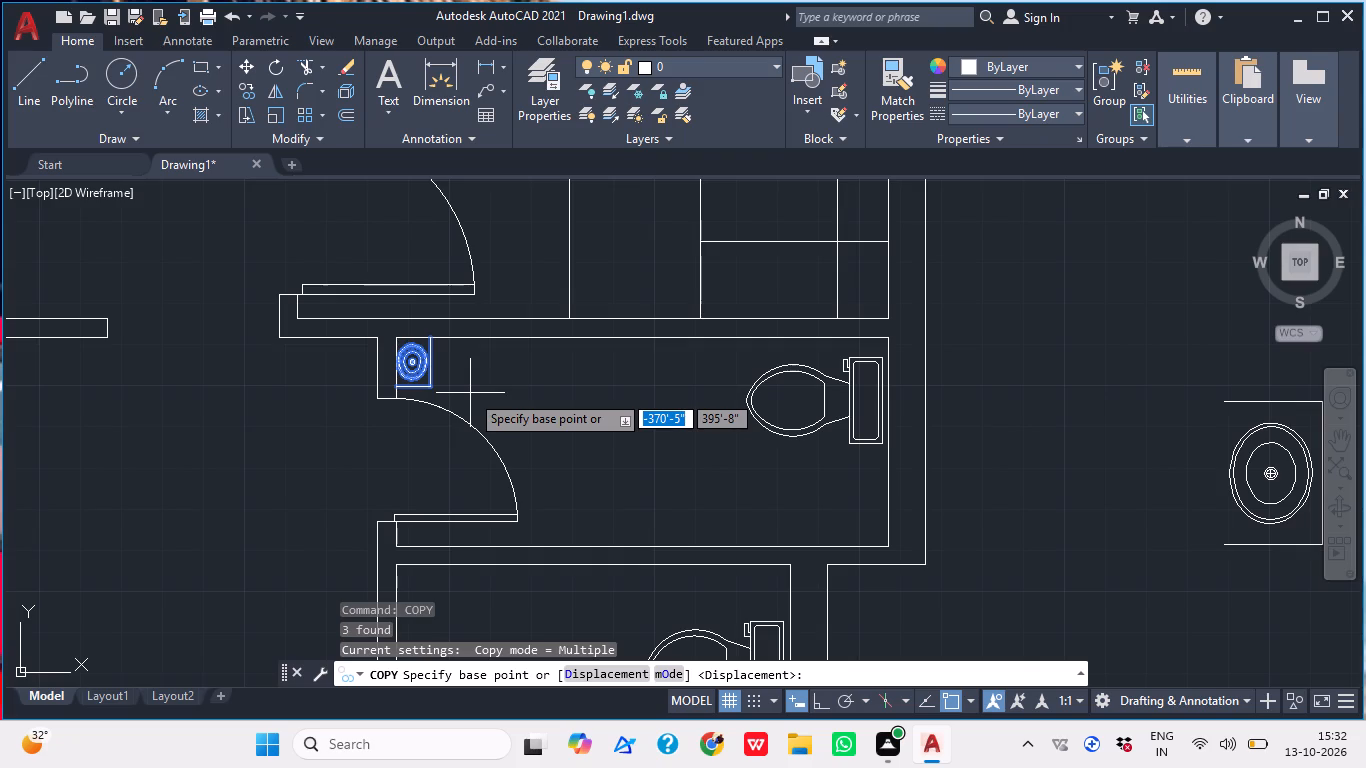
pyautogui.scroll(3, 386, 390)
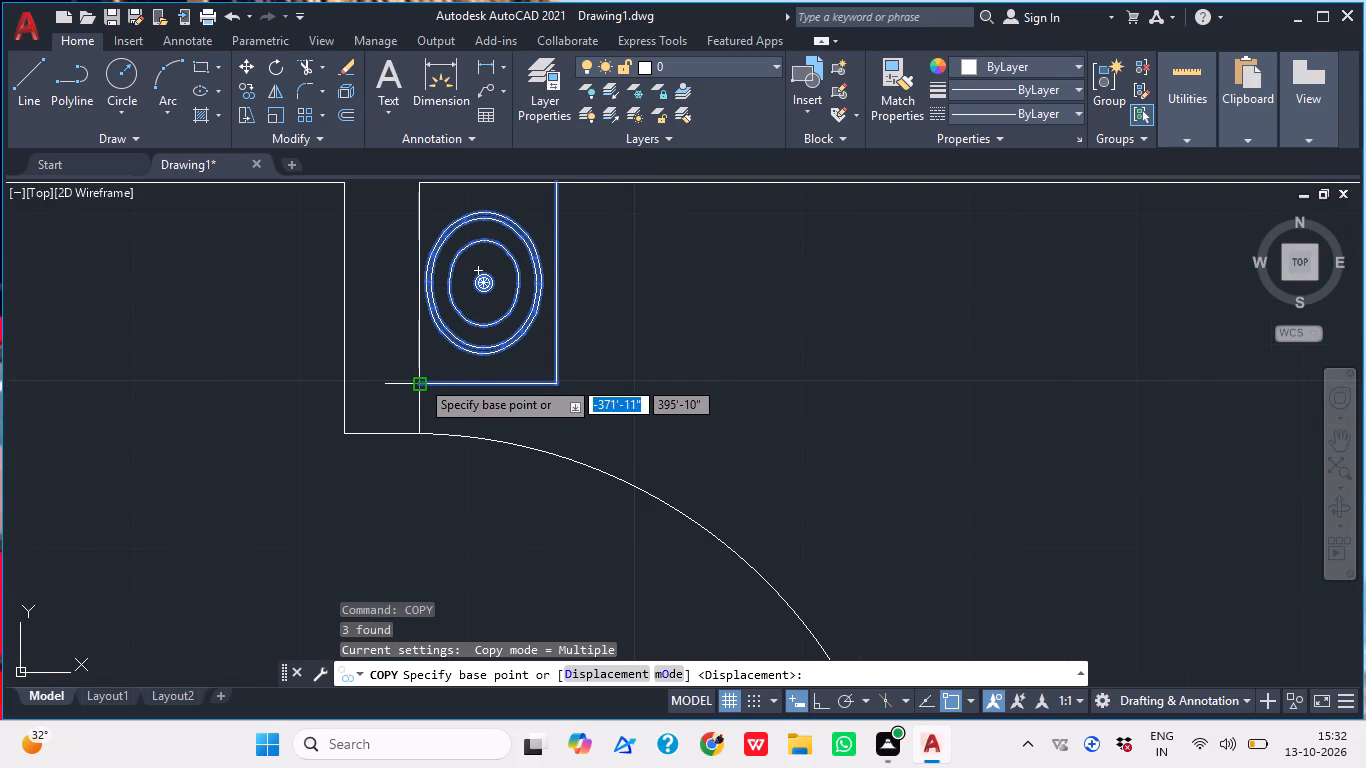
pyautogui.click(420, 379)
pyautogui.scroll(-3, 530, 195)
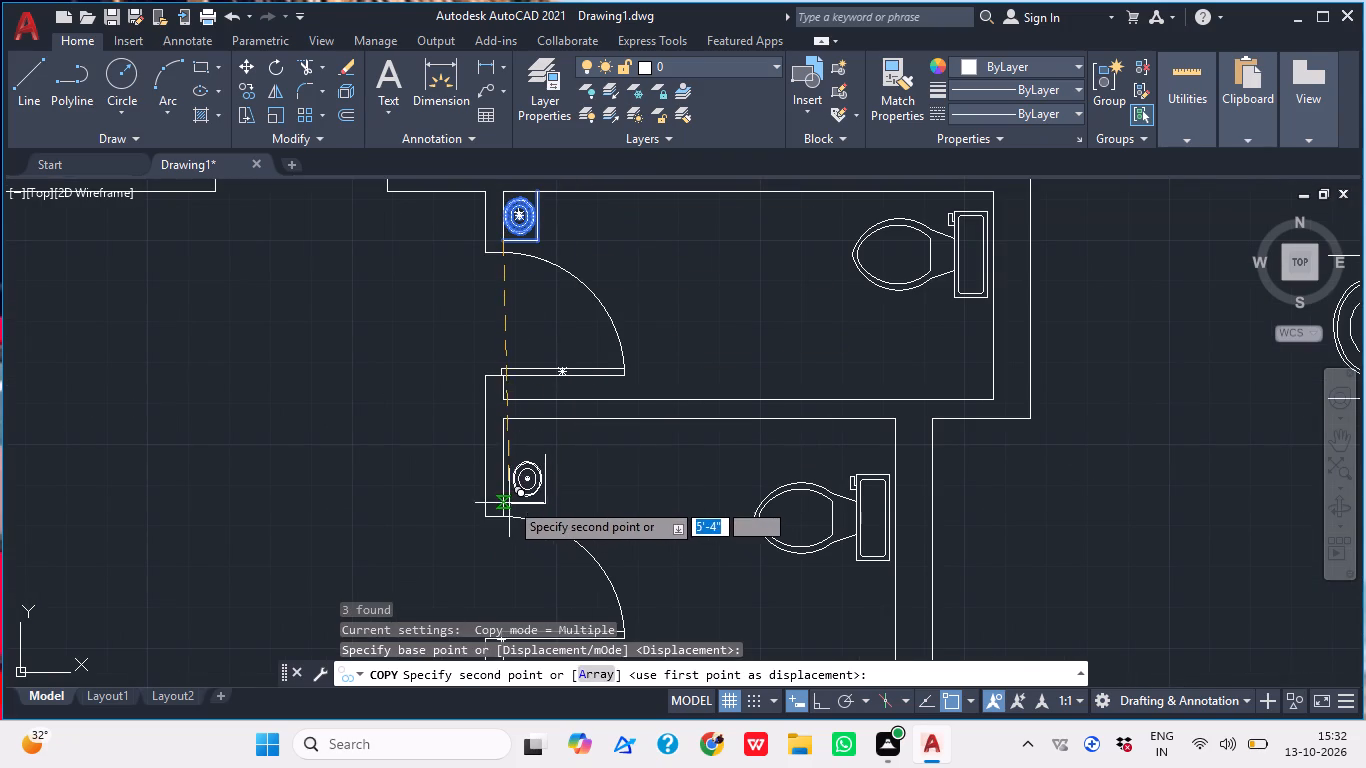
pyautogui.click(503, 495)
pyautogui.scroll(1, 519, 403)
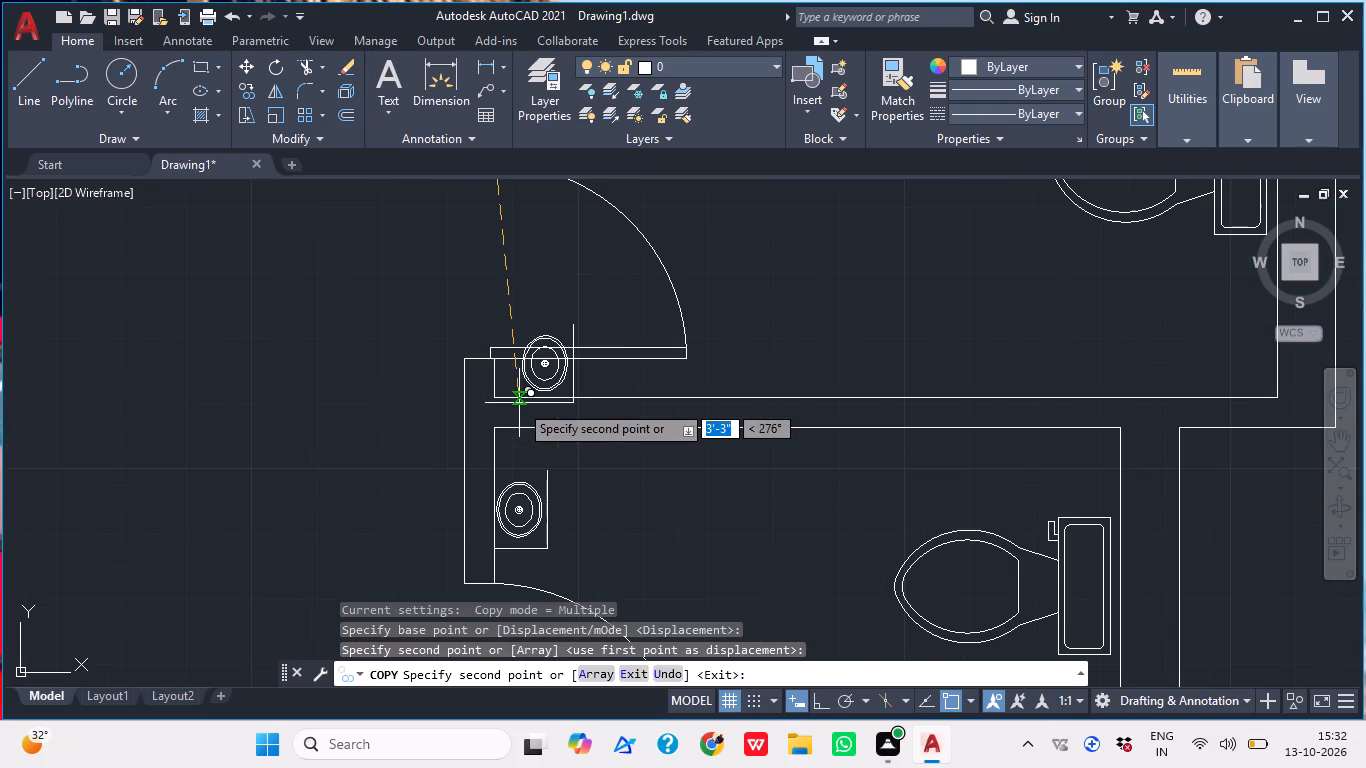
pyautogui.press('Escape')
# Draw a line closing the top of the lower room's washbasin counter, from its right edge to the left wall.
pyautogui.write('l')
pyautogui.press('space')
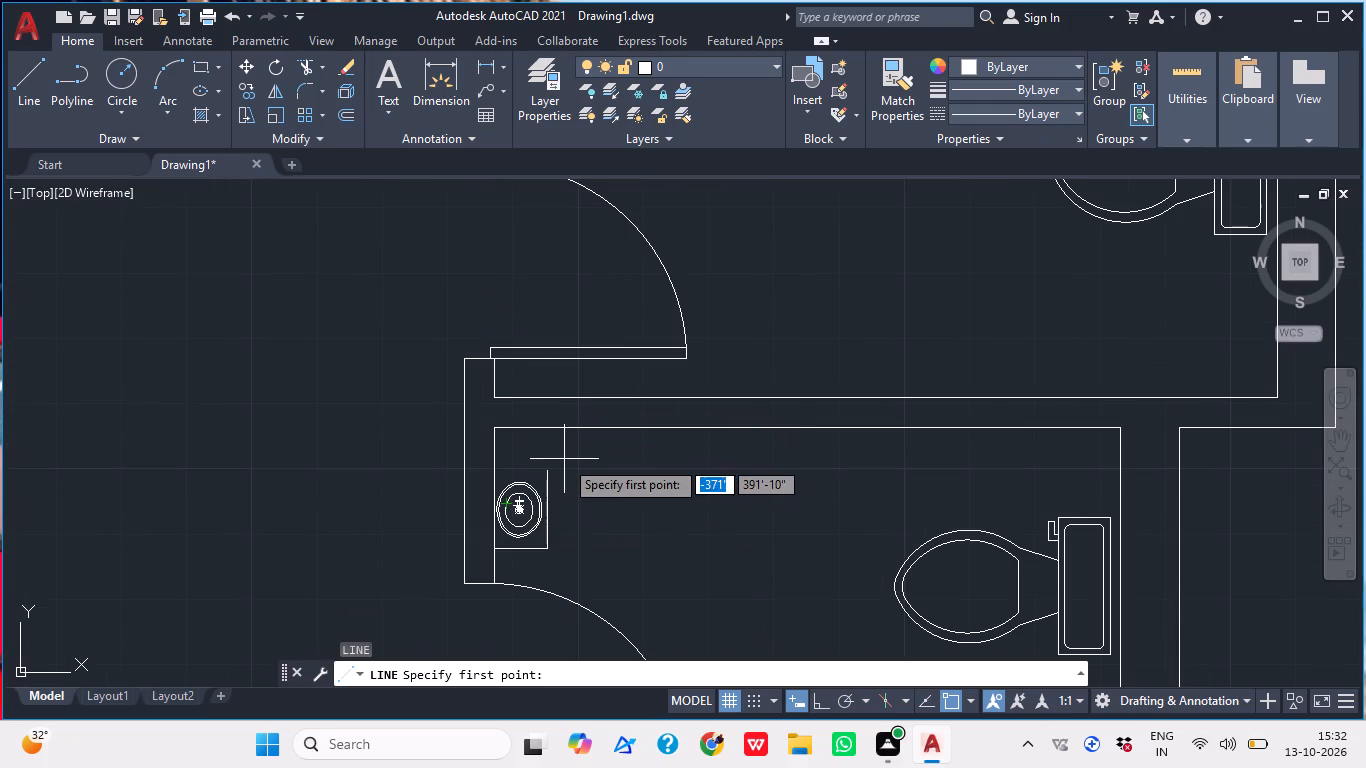
pyautogui.click(553, 472)
pyautogui.click(496, 472)
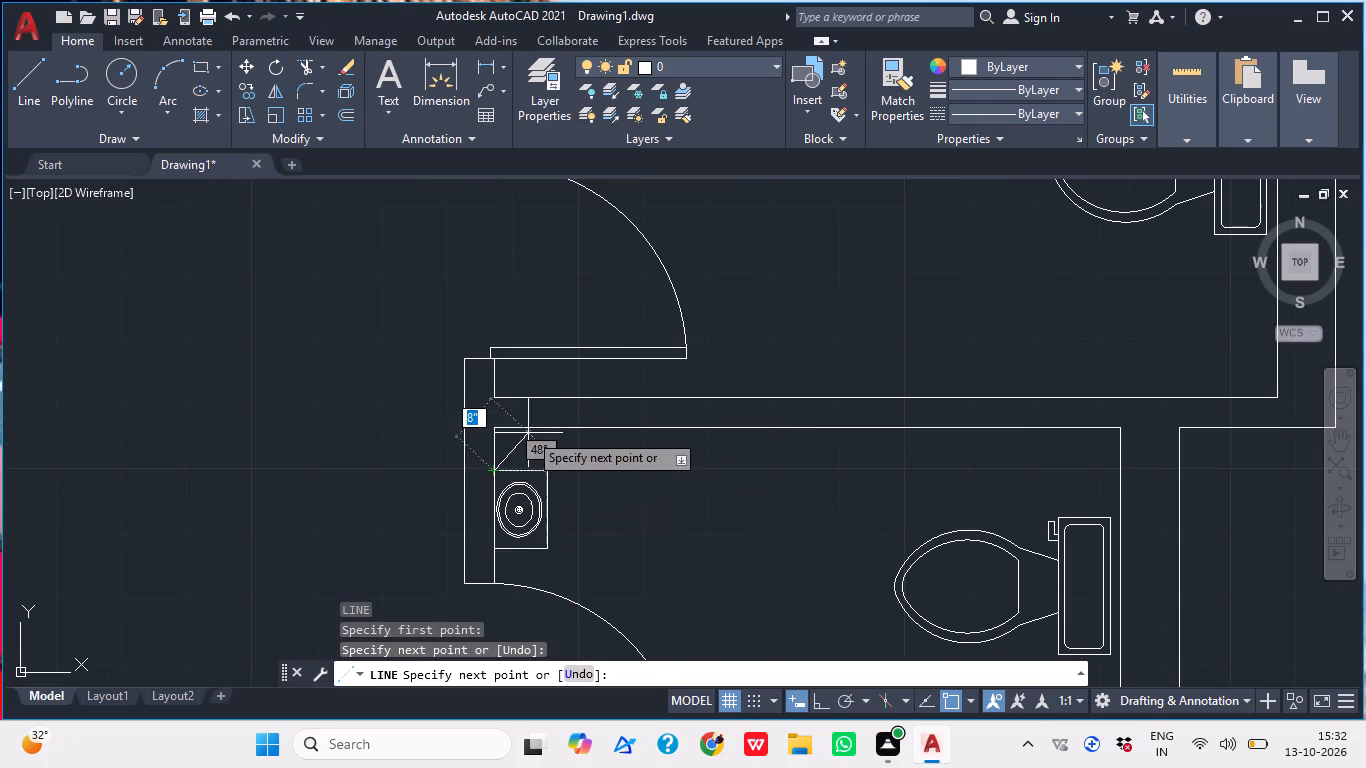
pyautogui.scroll(-2, 552, 426)
pyautogui.press('Escape')
# Copy the toilet, washbasin and counter lines into the two rooms below, matching the rooms' lower-right inner corners.
pyautogui.click(563, 478)
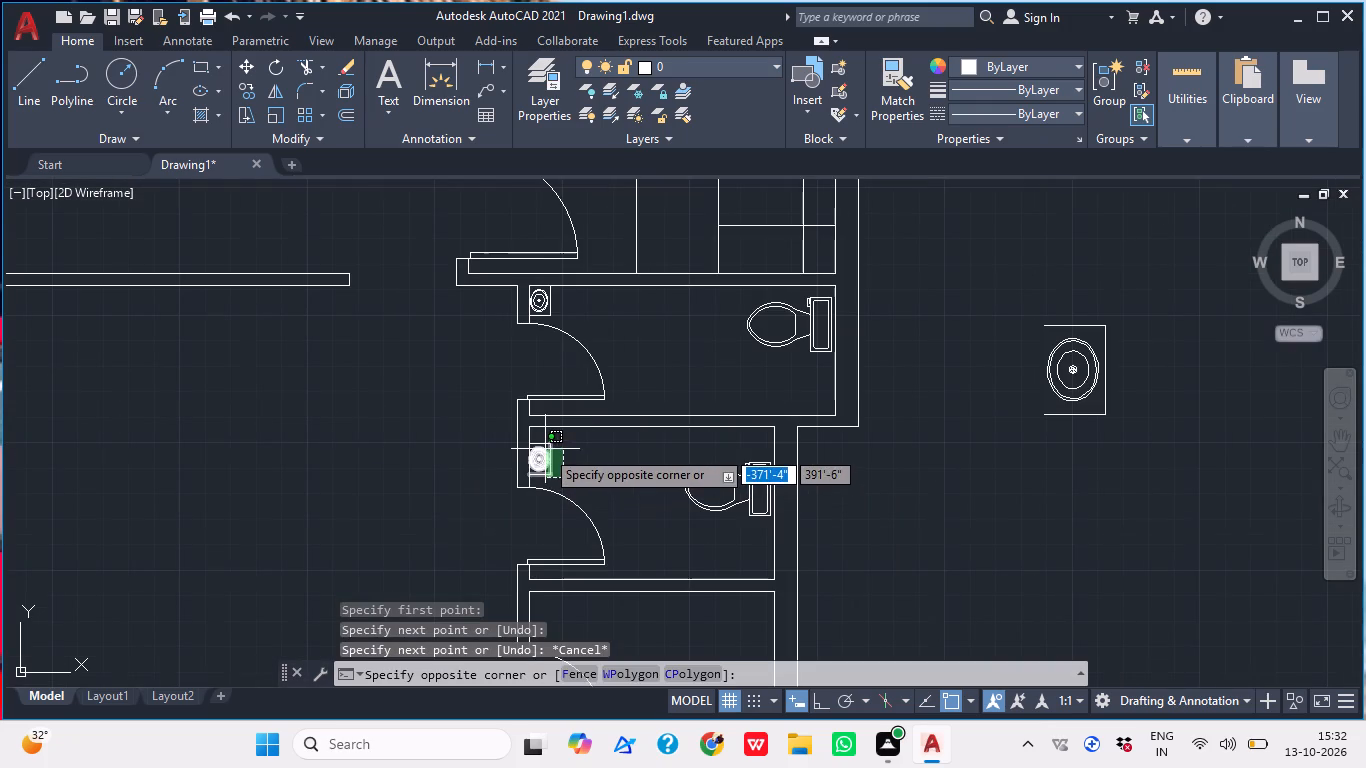
pyautogui.click(535, 439)
pyautogui.click(742, 541)
pyautogui.click(682, 474)
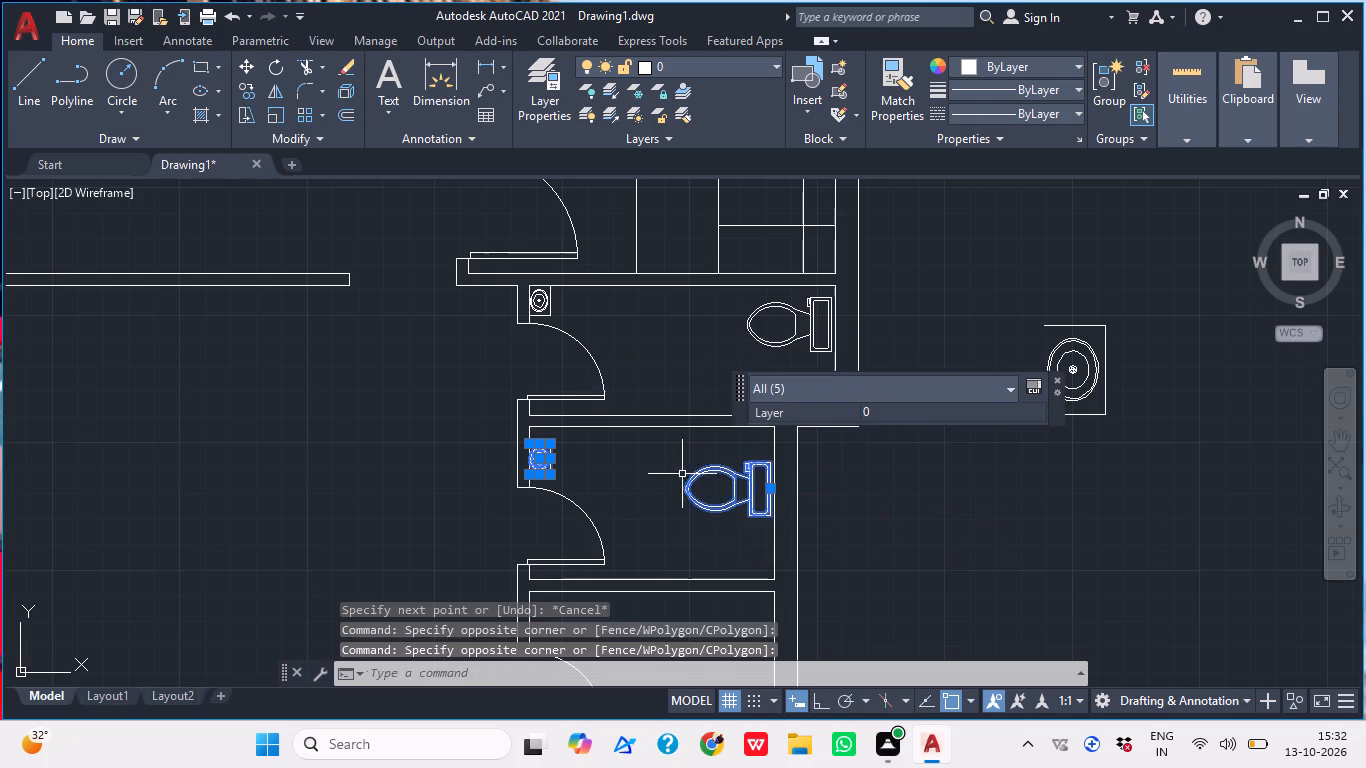
pyautogui.scroll(-2, 709, 444)
pyautogui.moveTo(748, 490); pyautogui.dragTo(680, 389, button='middle')
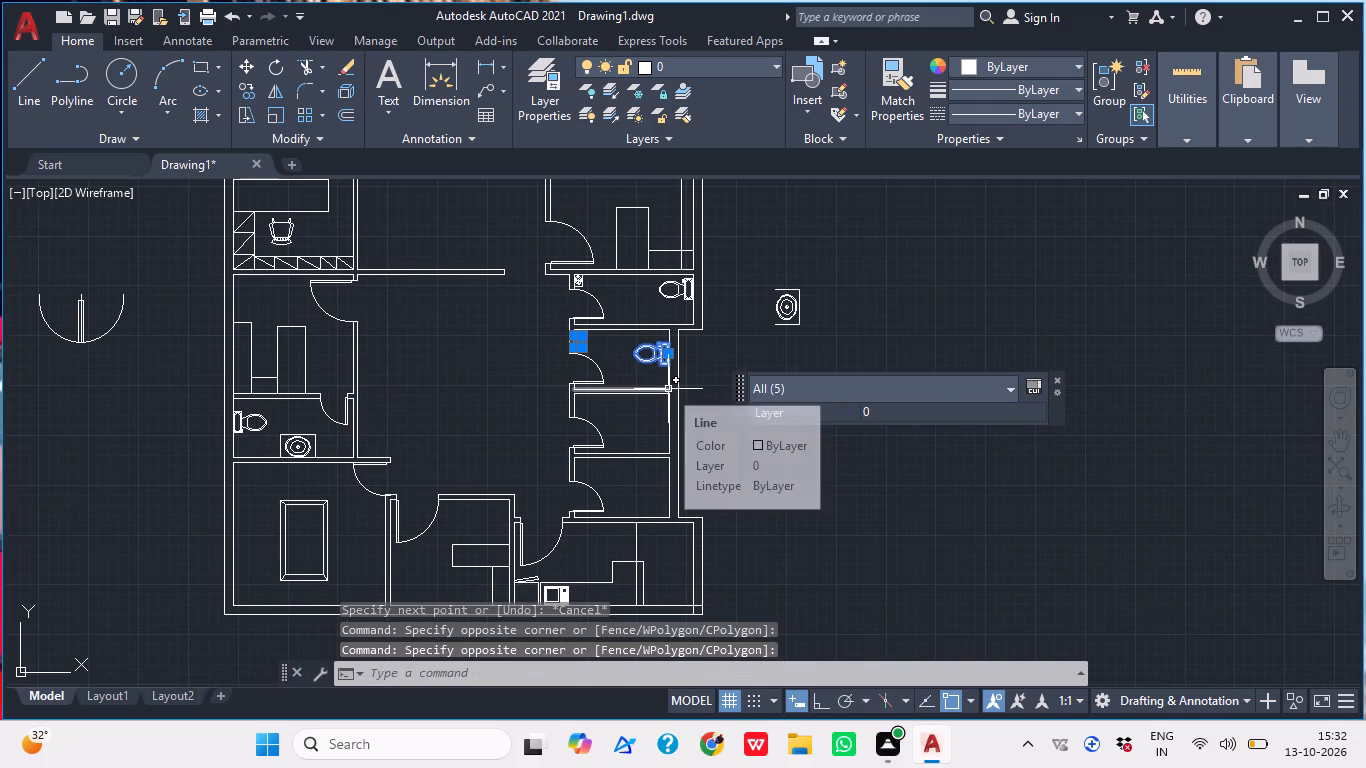
pyautogui.write('cop')
pyautogui.press('space')
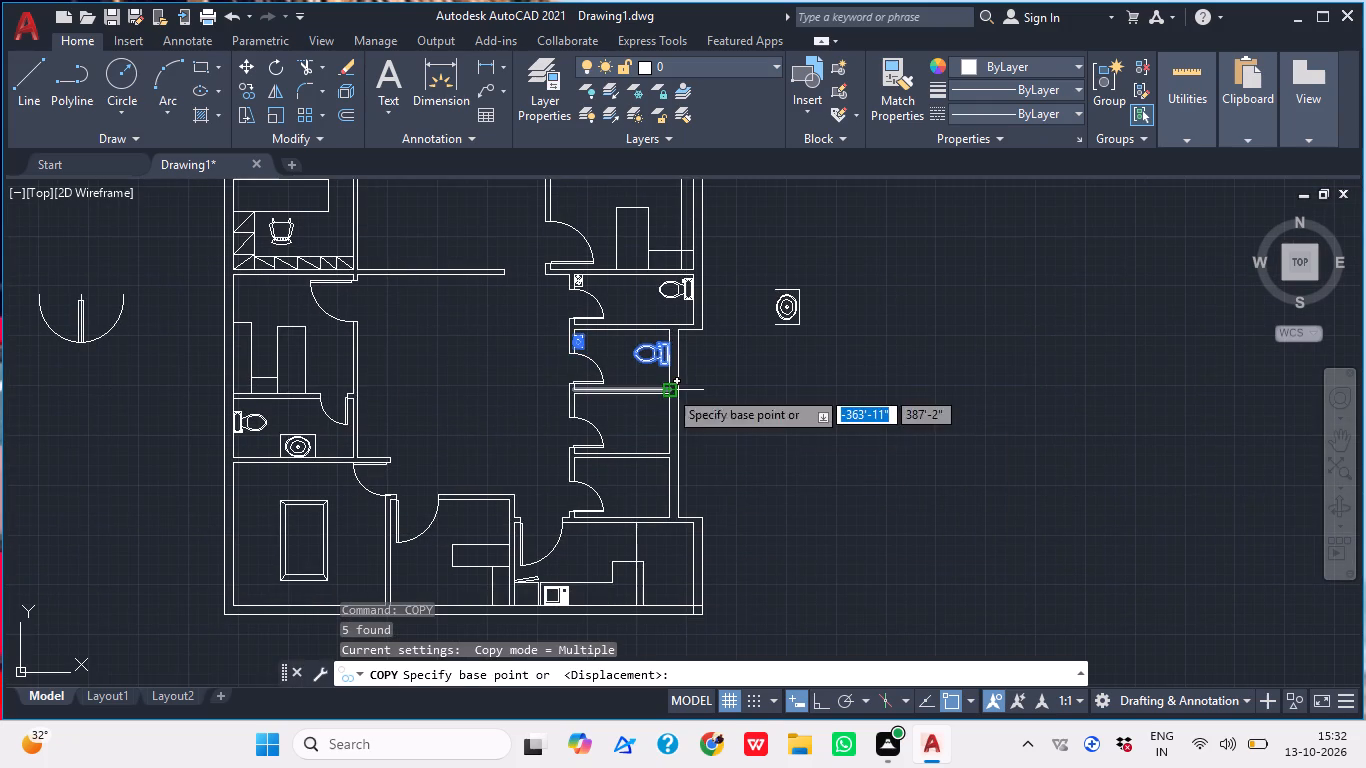
pyautogui.scroll(2, 686, 380)
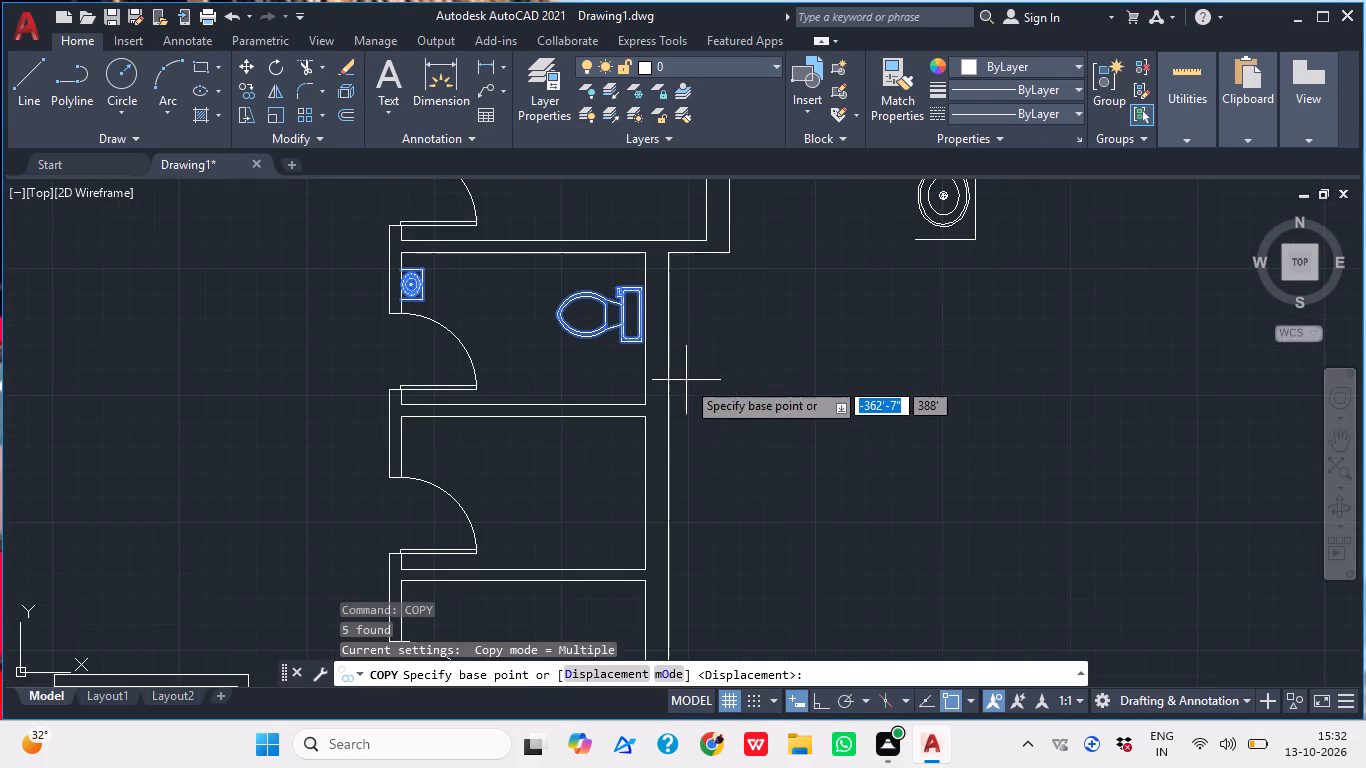
pyautogui.moveTo(671, 471); pyautogui.dragTo(673, 406, button='middle')
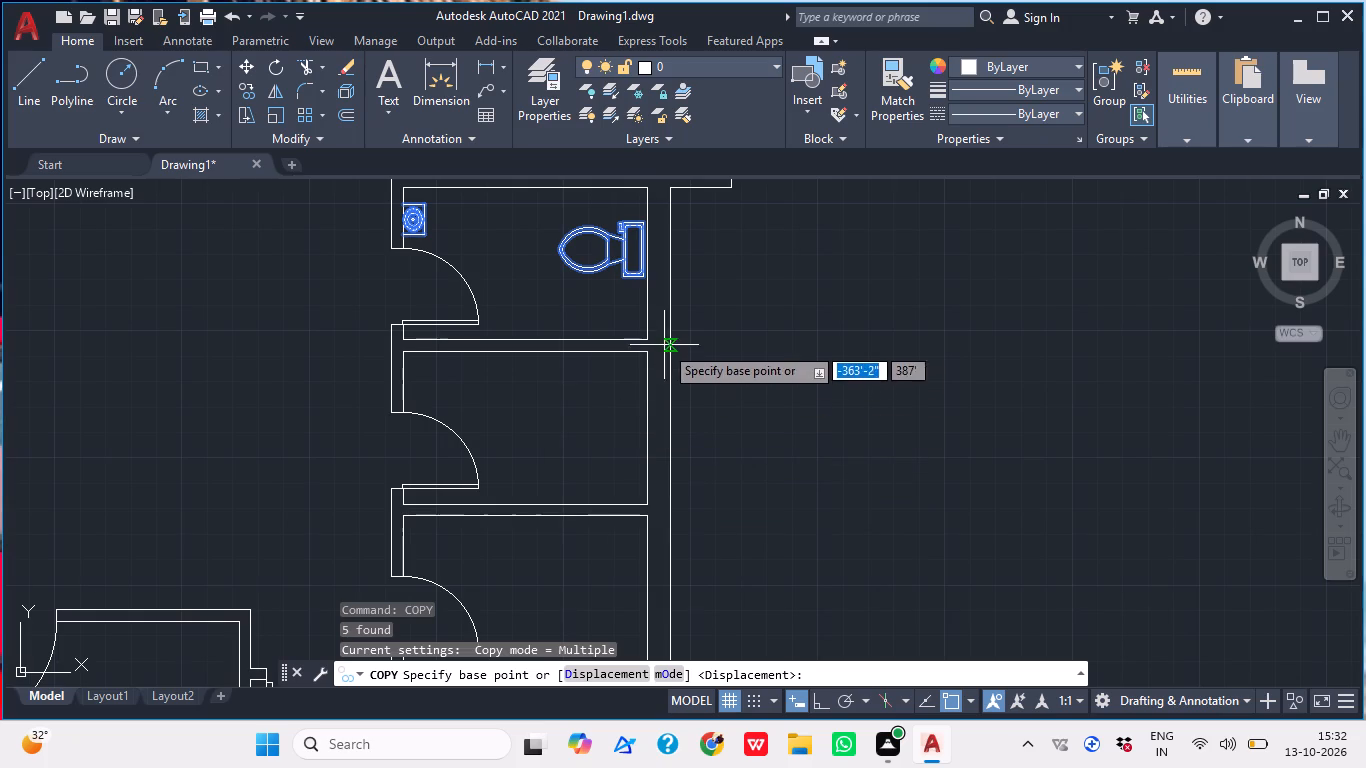
pyautogui.click(646, 334)
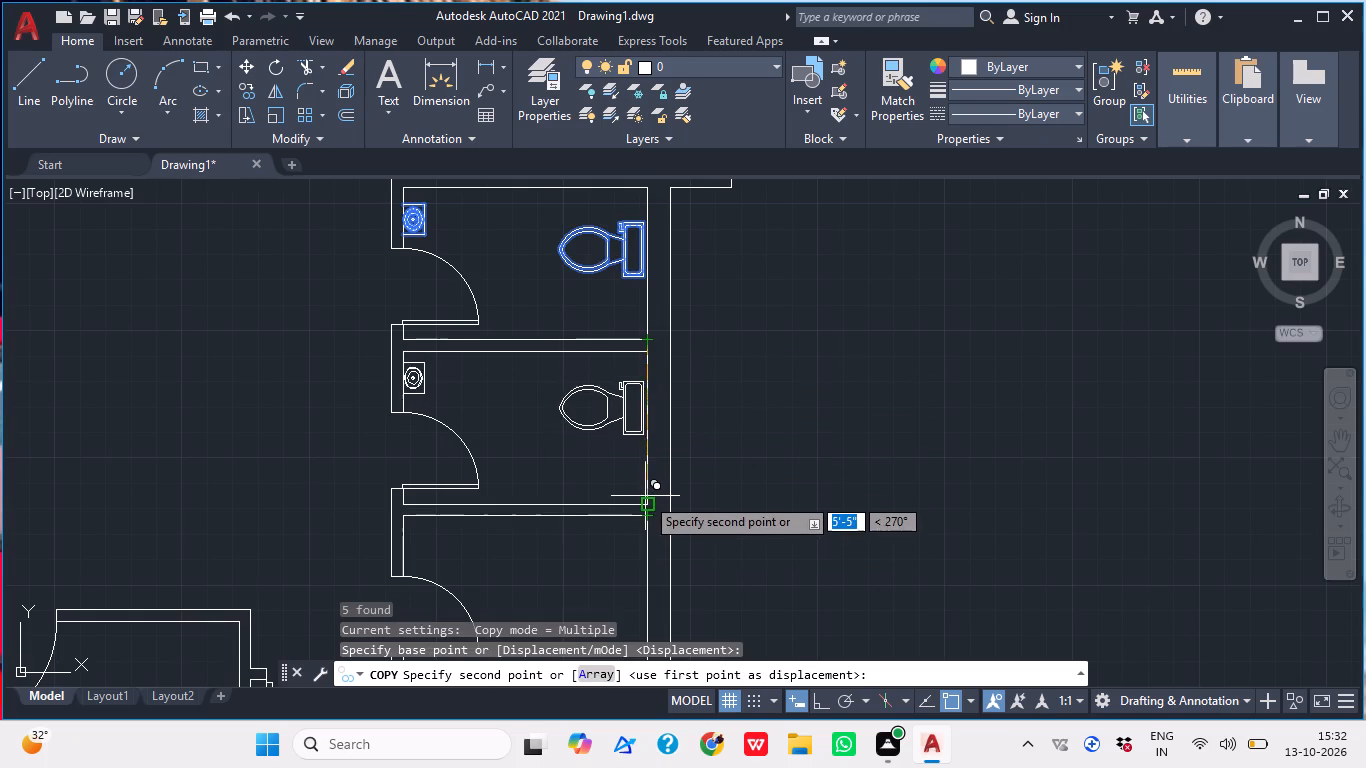
pyautogui.click(645, 499)
pyautogui.moveTo(679, 449); pyautogui.dragTo(701, 239, button='middle')
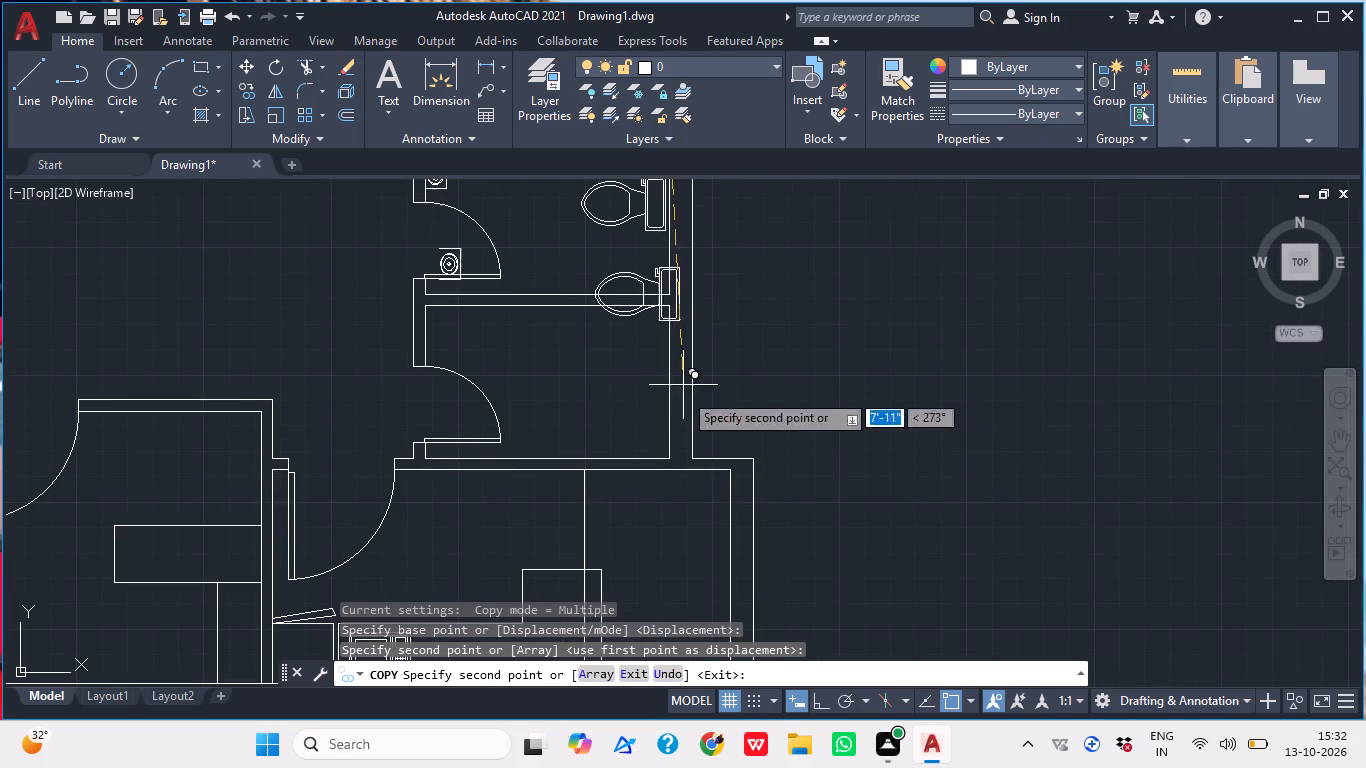
pyautogui.click(668, 455)
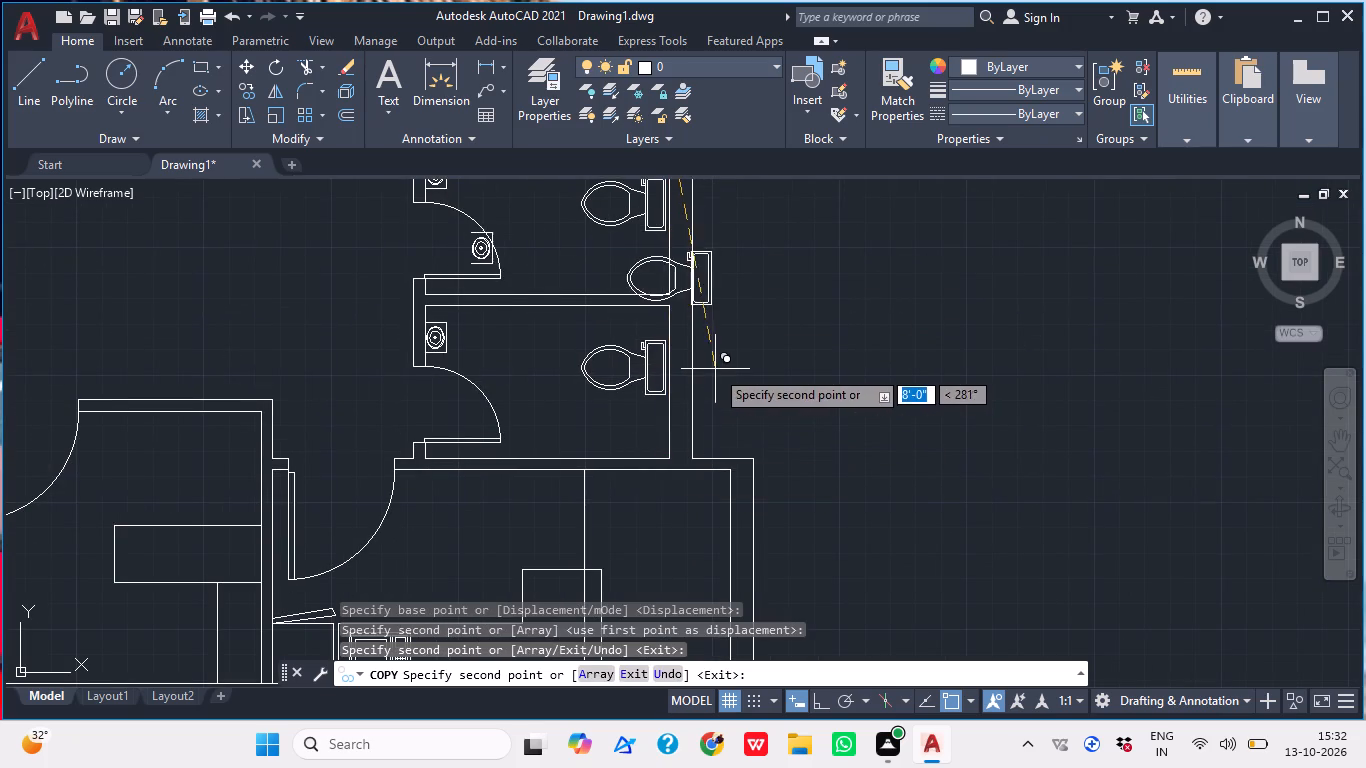
pyautogui.press('Escape')
# Erase the spare washbasin and its counter lines lying outside the plan, right of the toilet rooms.
pyautogui.scroll(-2, 716, 369)
pyautogui.moveTo(735, 380); pyautogui.dragTo(663, 468, button='middle')
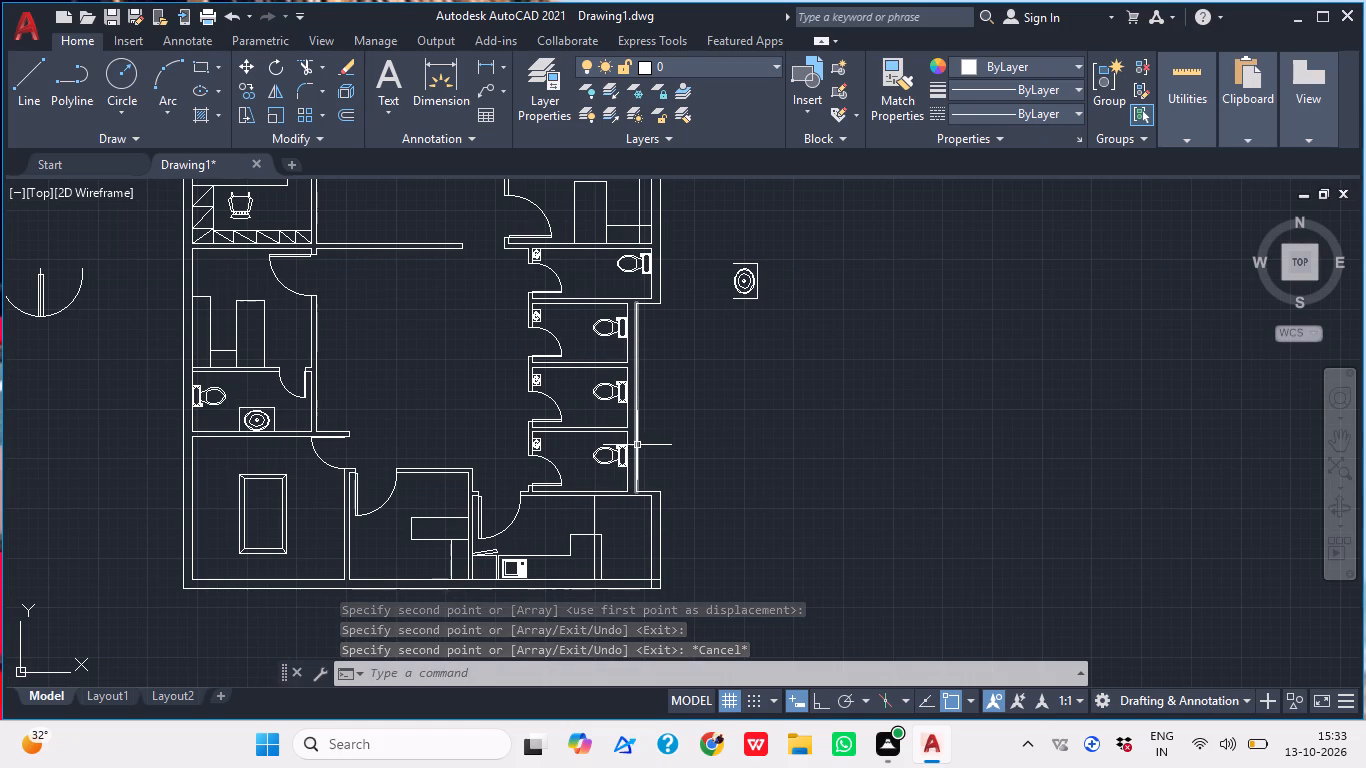
pyautogui.moveTo(816, 340); pyautogui.dragTo(800, 317)
pyautogui.click(719, 225)
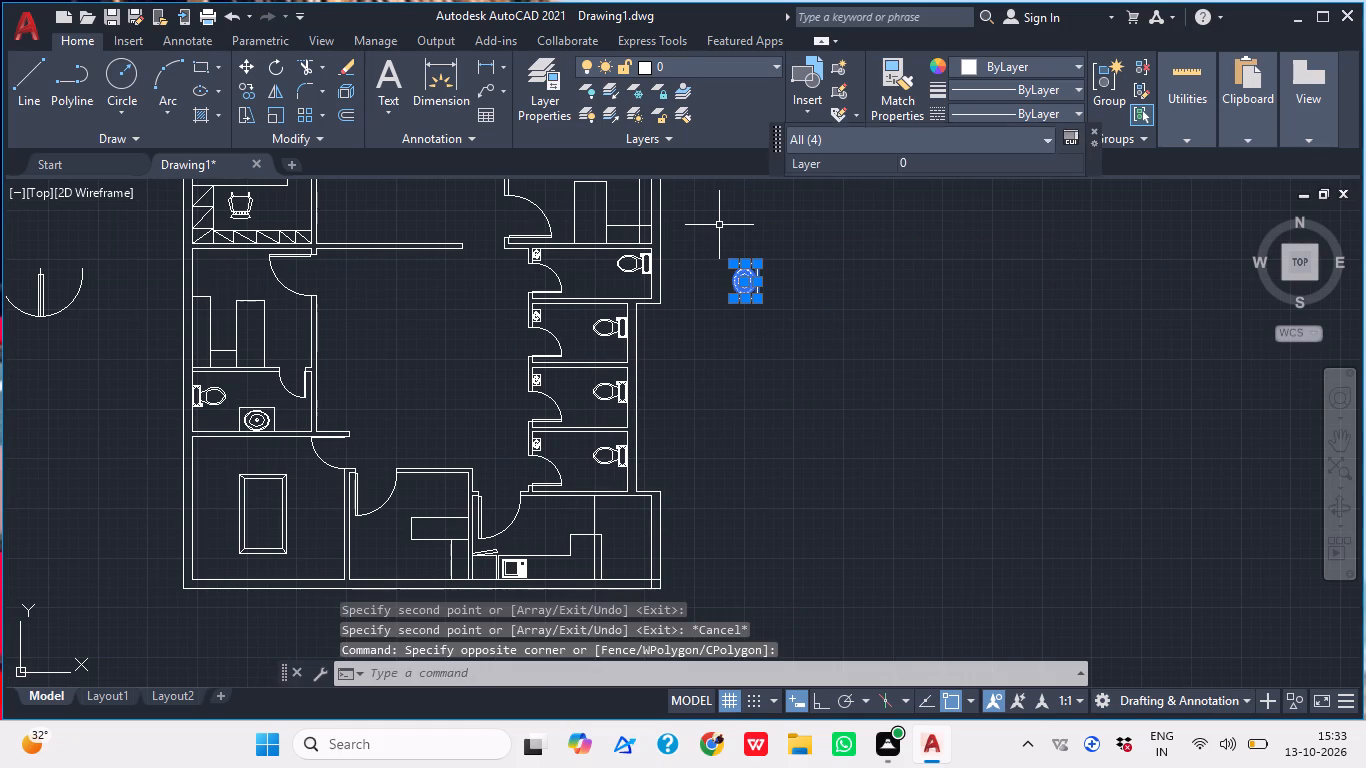
pyautogui.press('Delete')
# Insert one Chair - Rocking block from the recent blocks into the empty space right of the floor plan.
pyautogui.moveTo(719, 241); pyautogui.dragTo(722, 408, button='middle')
pyautogui.moveTo(639, 353); pyautogui.dragTo(660, 443, button='middle')
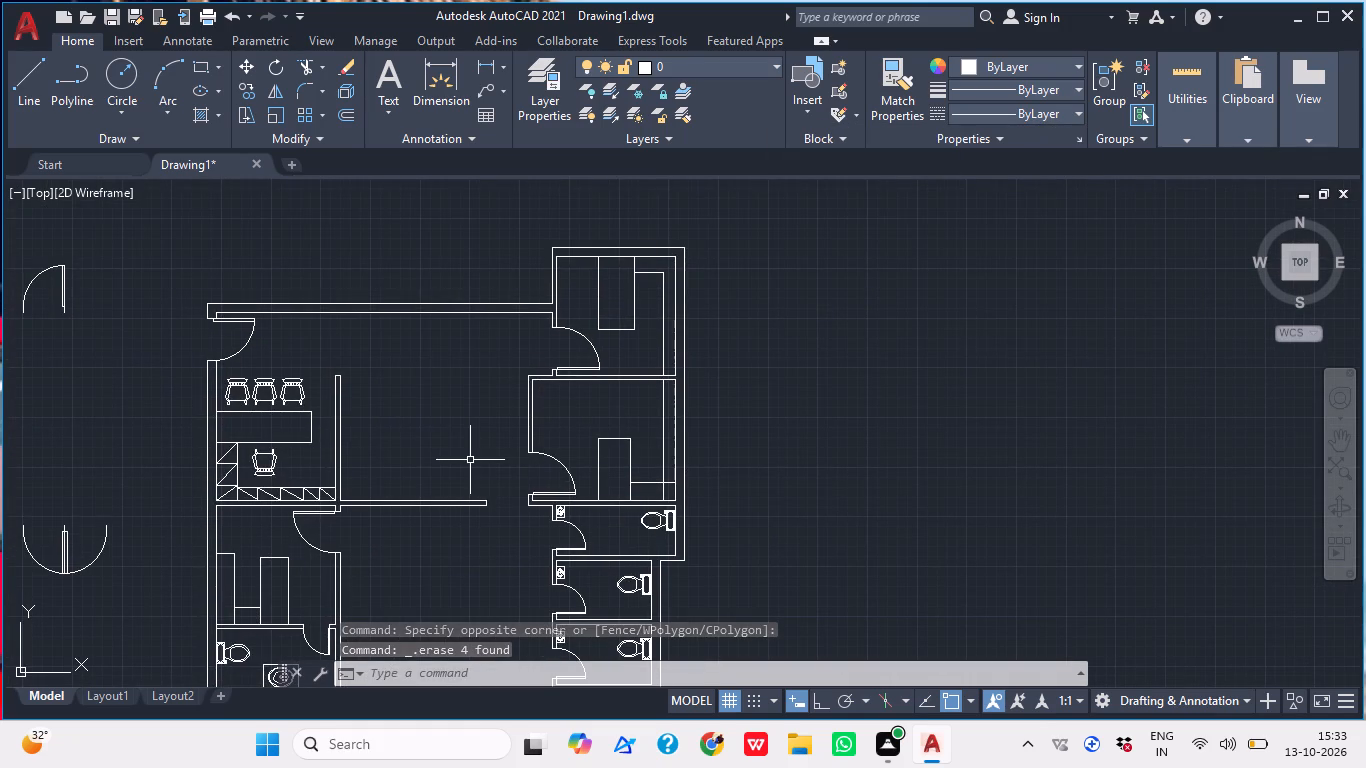
pyautogui.write('i')
pyautogui.press('space')
pyautogui.scroll(8, 1124, 233)
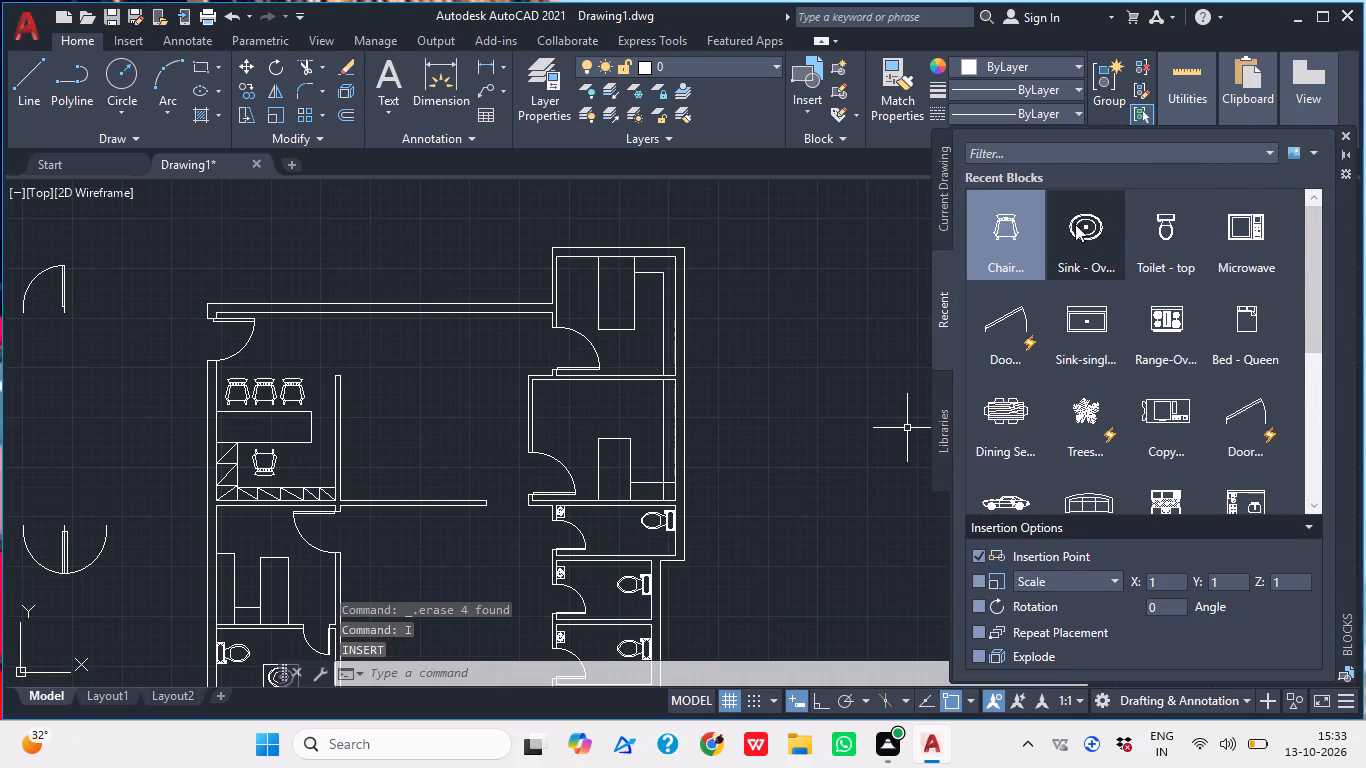
pyautogui.moveTo(1027, 224); pyautogui.dragTo(807, 358)
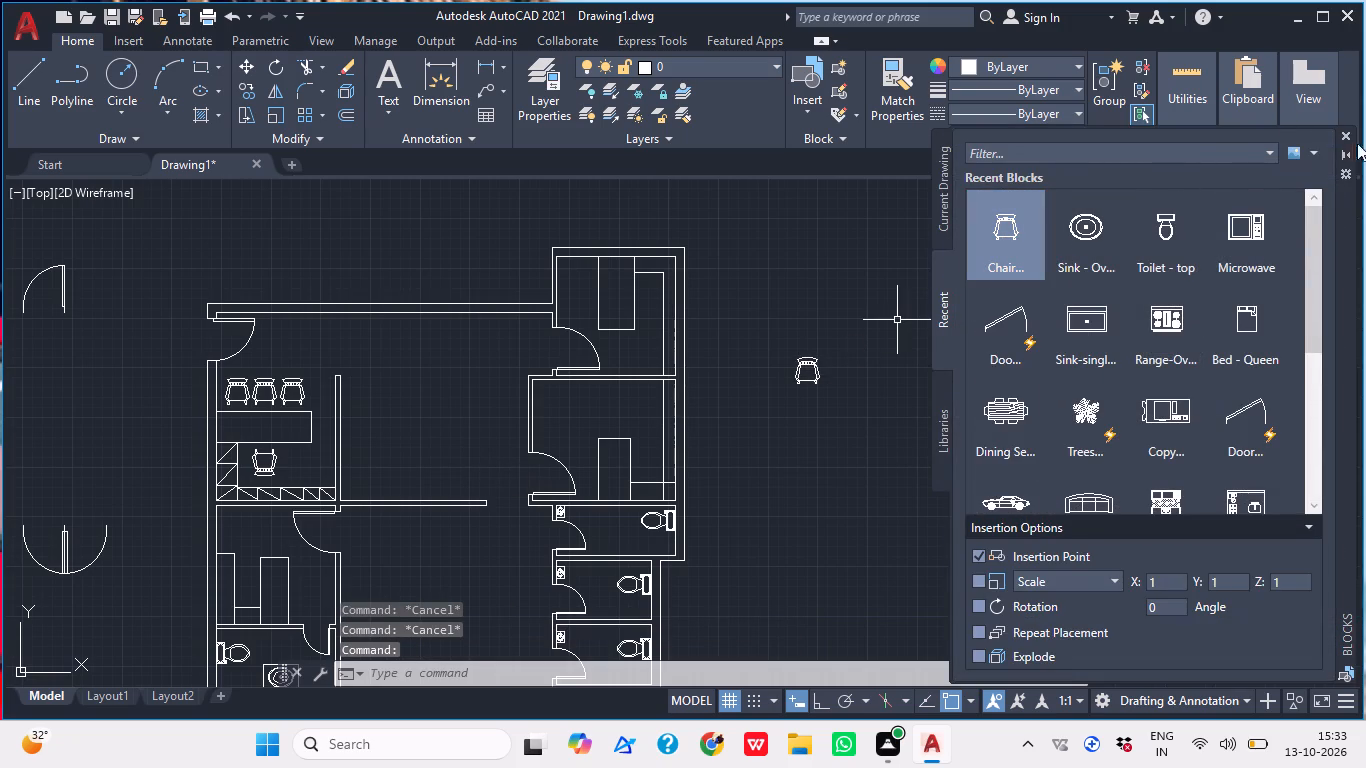
pyautogui.click(1345, 138)
# Rotate the newly inserted chair to 270° about its front edge, using Ortho.
pyautogui.moveTo(919, 400); pyautogui.dragTo(902, 396)
pyautogui.click(772, 356)
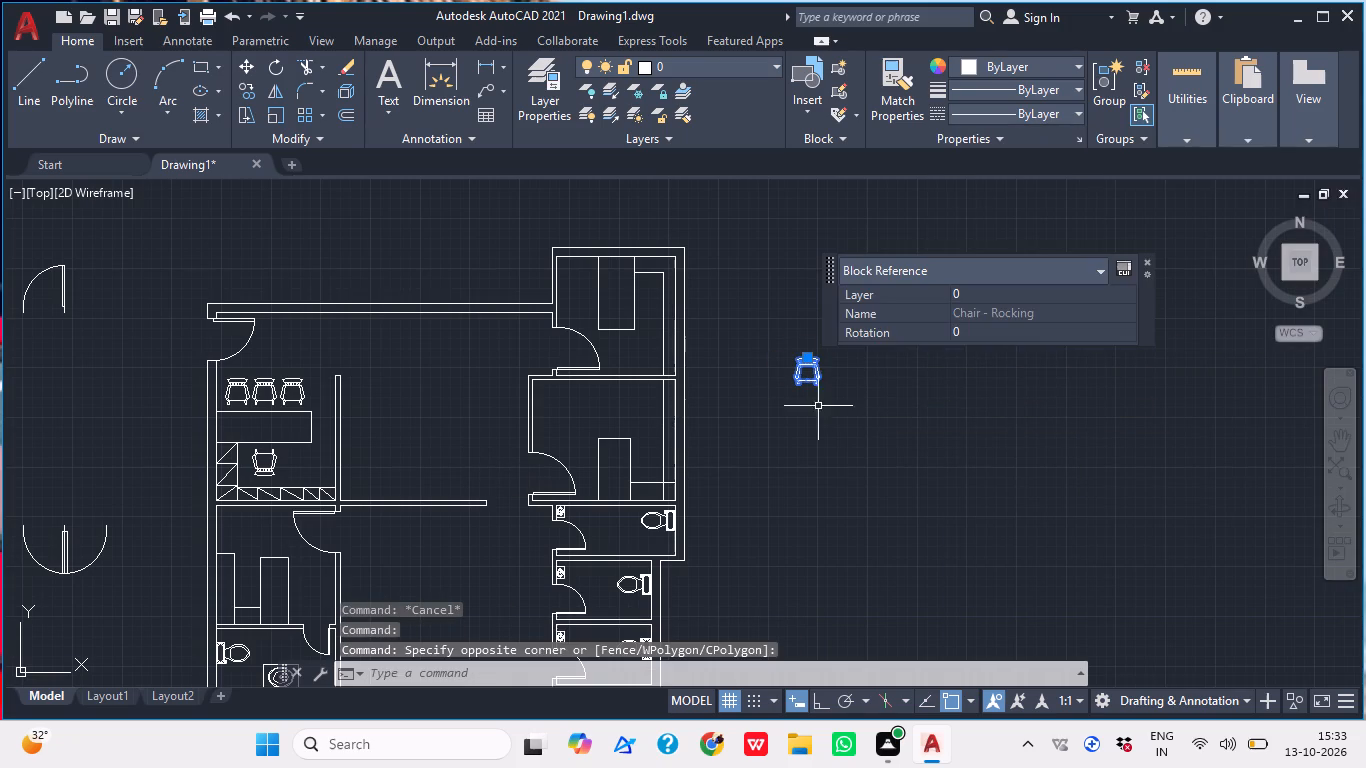
pyautogui.press('r')
pyautogui.press('o')
pyautogui.press('space')
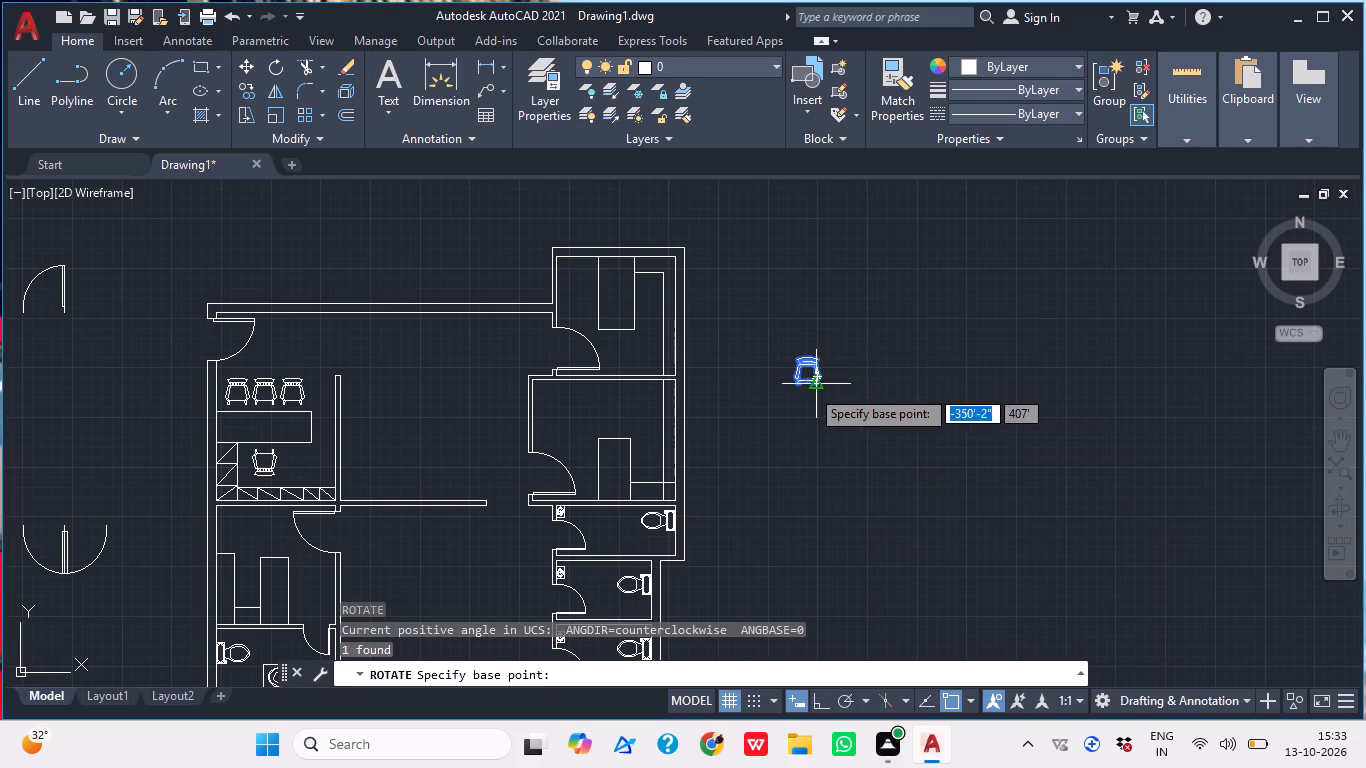
pyautogui.click(810, 388)
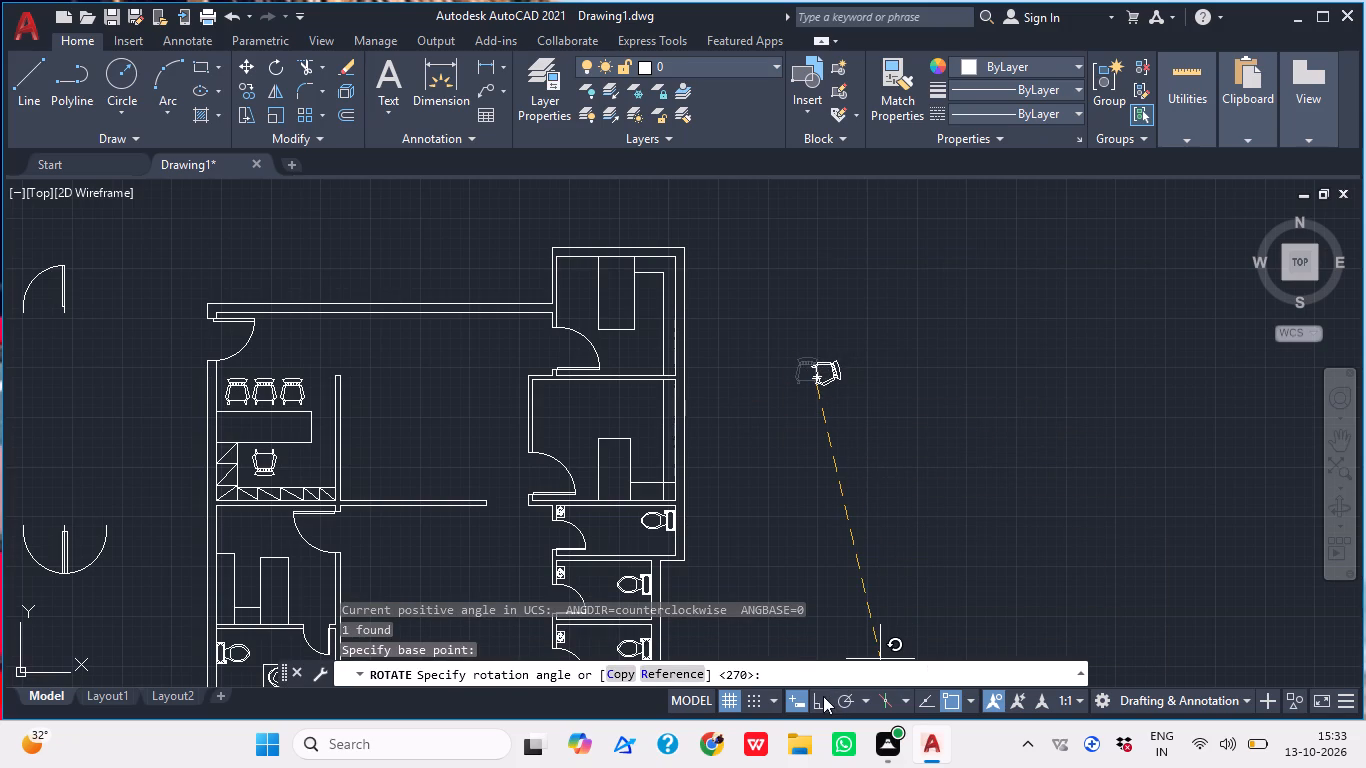
pyautogui.click(823, 696)
pyautogui.click(816, 398)
# Copy the rotated chair to the right side of the table in the office directly above the toilet rooms.
pyautogui.click(859, 411)
pyautogui.click(807, 355)
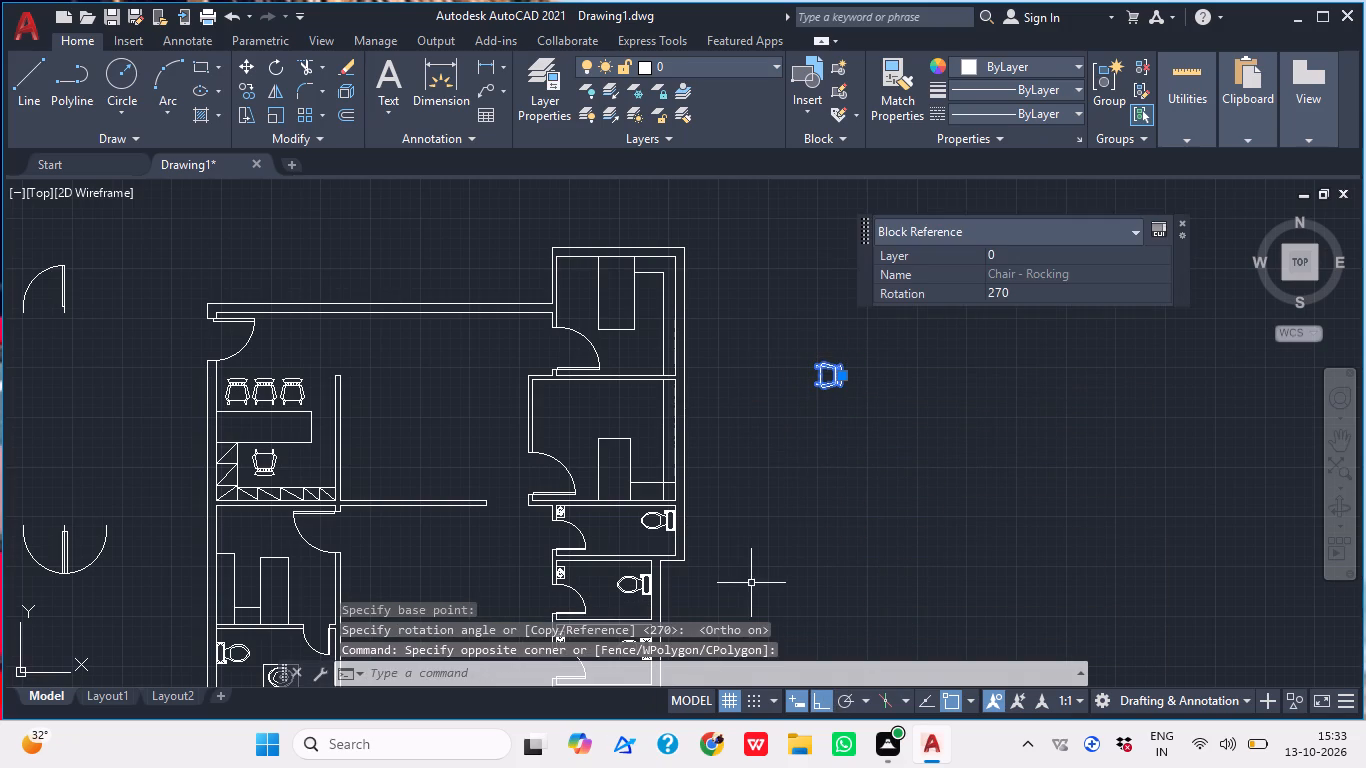
pyautogui.write('cop')
pyautogui.press('space')
pyautogui.scroll(3, 803, 327)
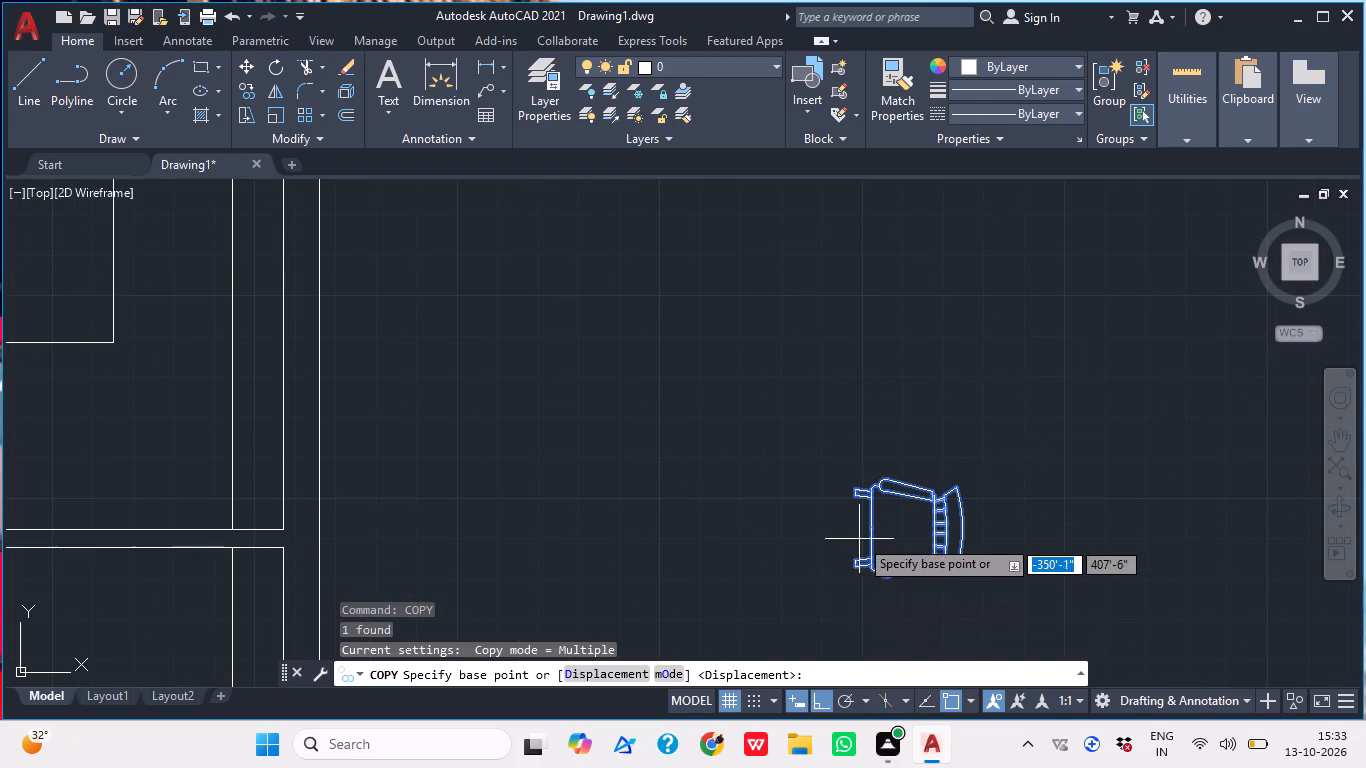
pyautogui.click(861, 530)
pyautogui.scroll(-3, 995, 337)
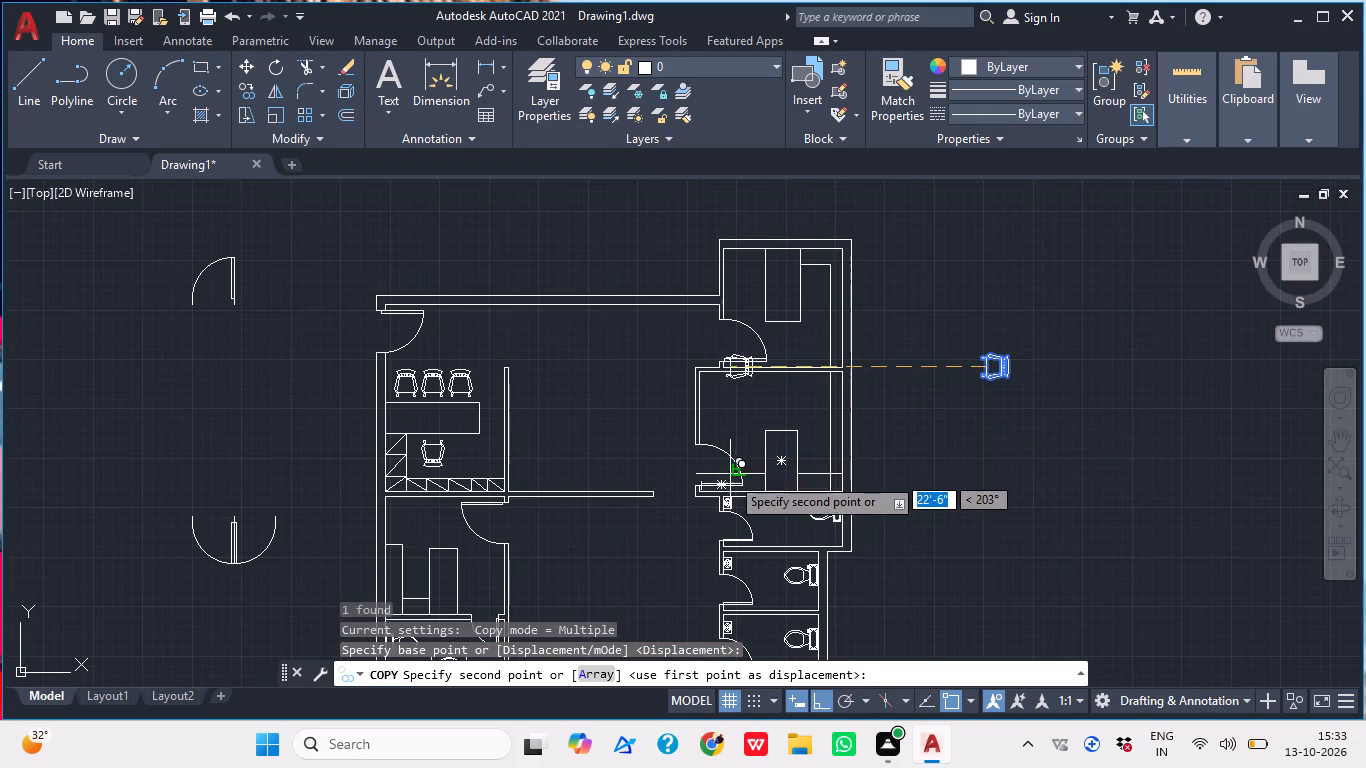
pyautogui.click(813, 698)
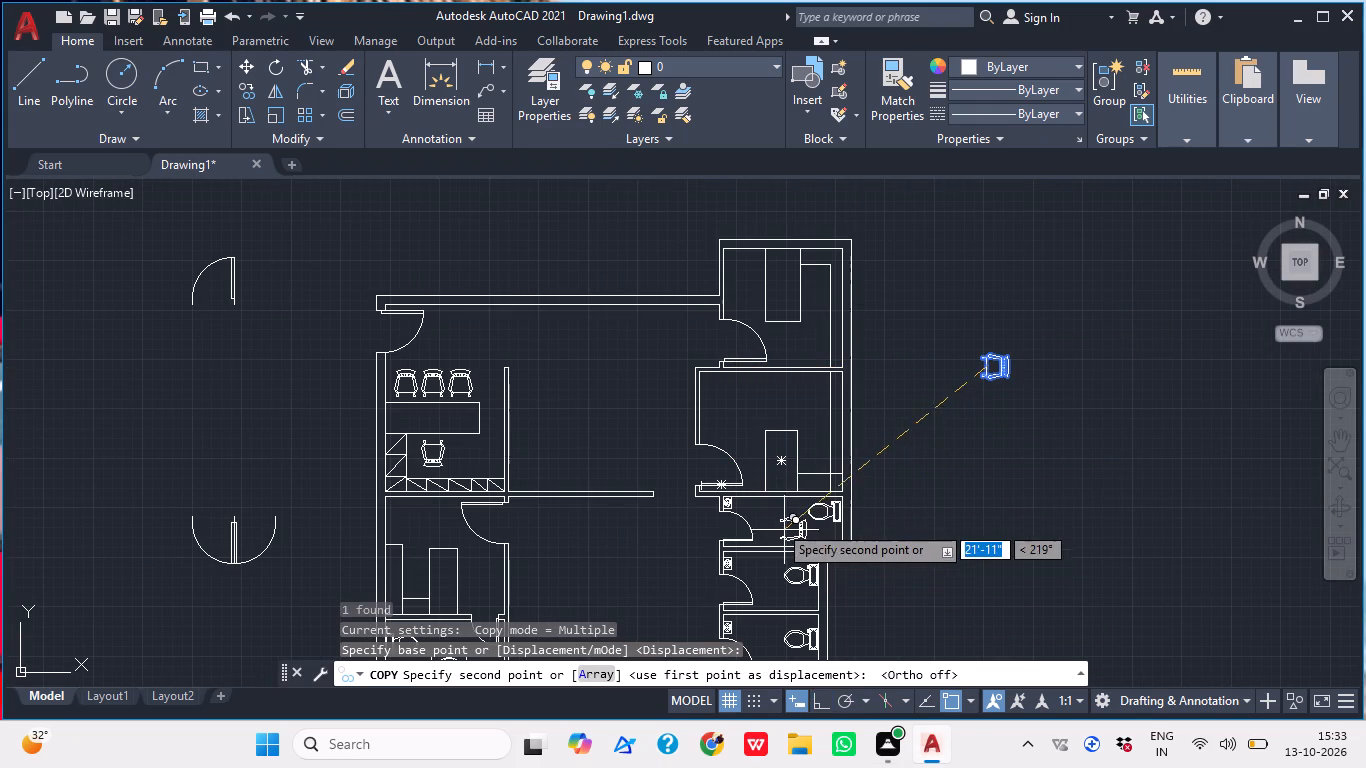
pyautogui.scroll(4, 809, 454)
pyautogui.click(768, 445)
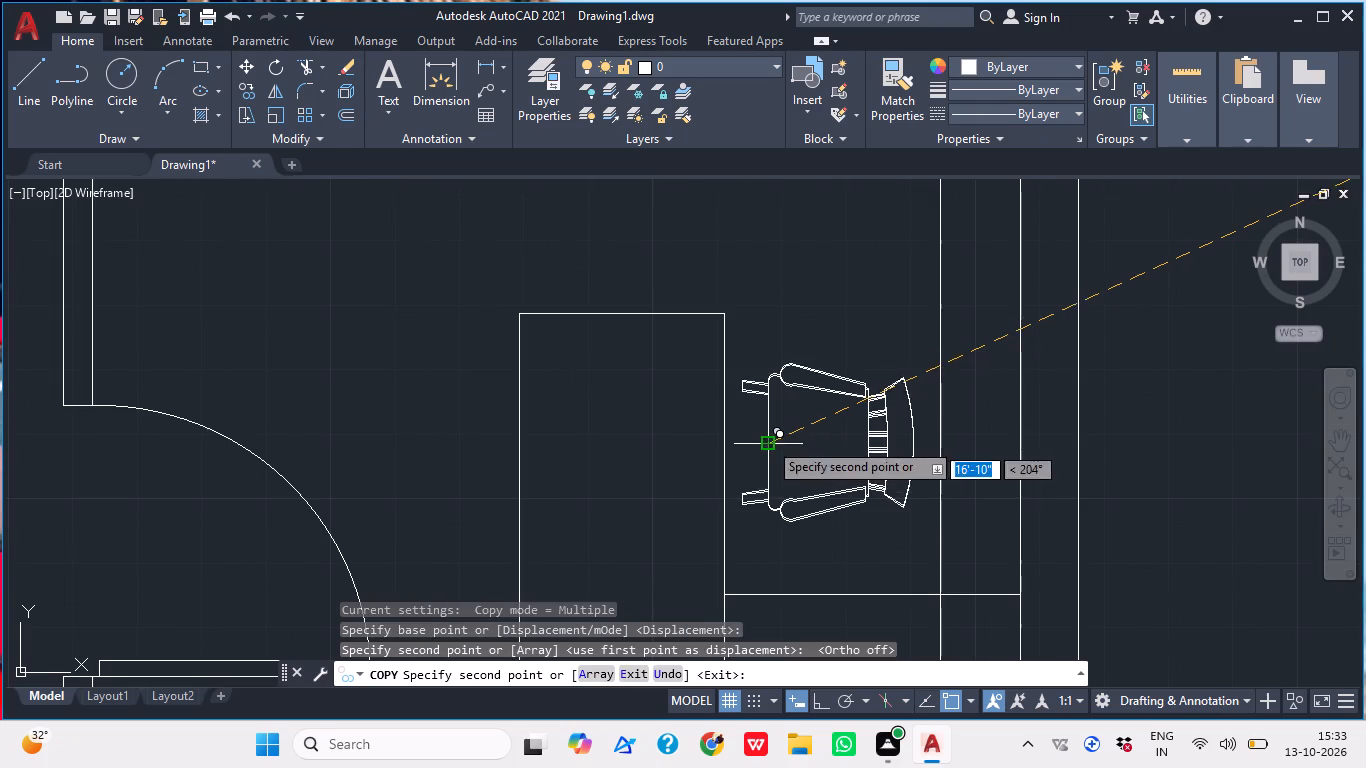
pyautogui.scroll(-3, 829, 391)
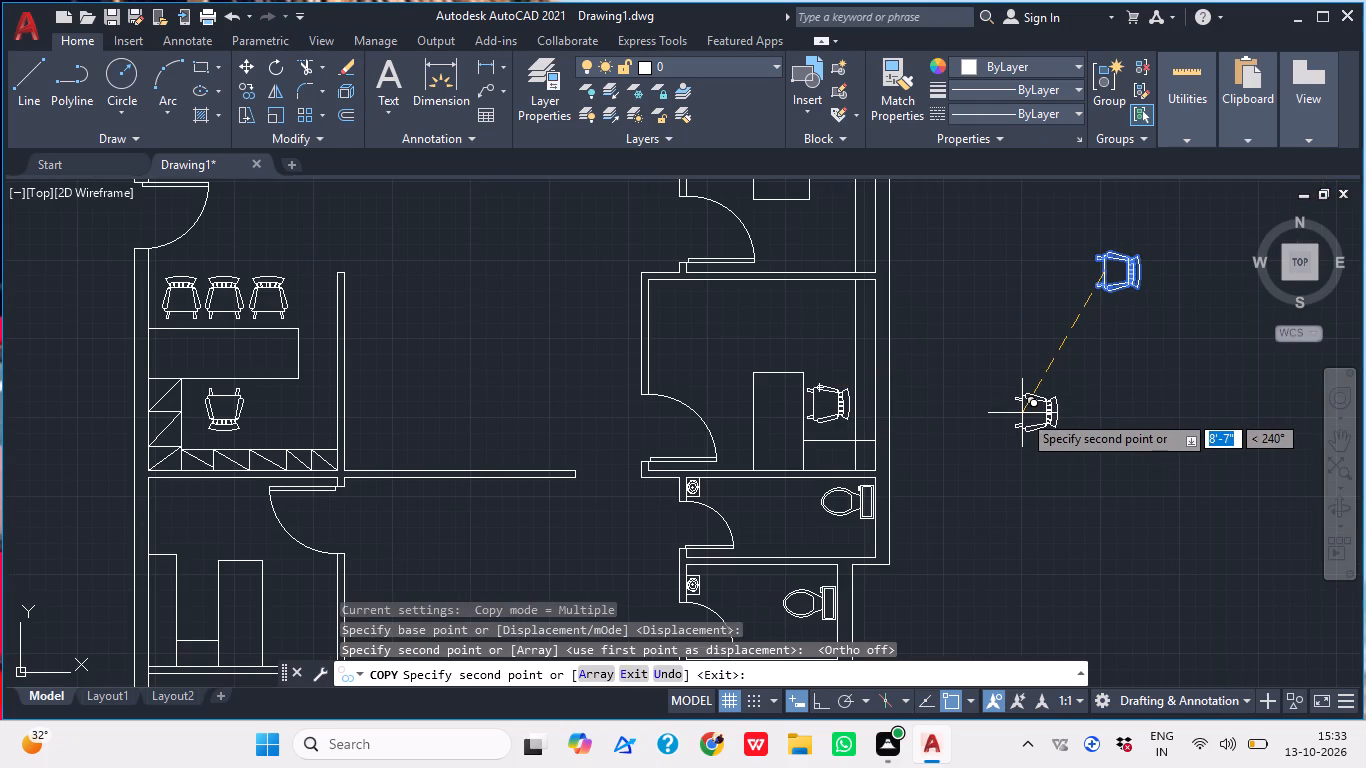
pyautogui.press('Escape')
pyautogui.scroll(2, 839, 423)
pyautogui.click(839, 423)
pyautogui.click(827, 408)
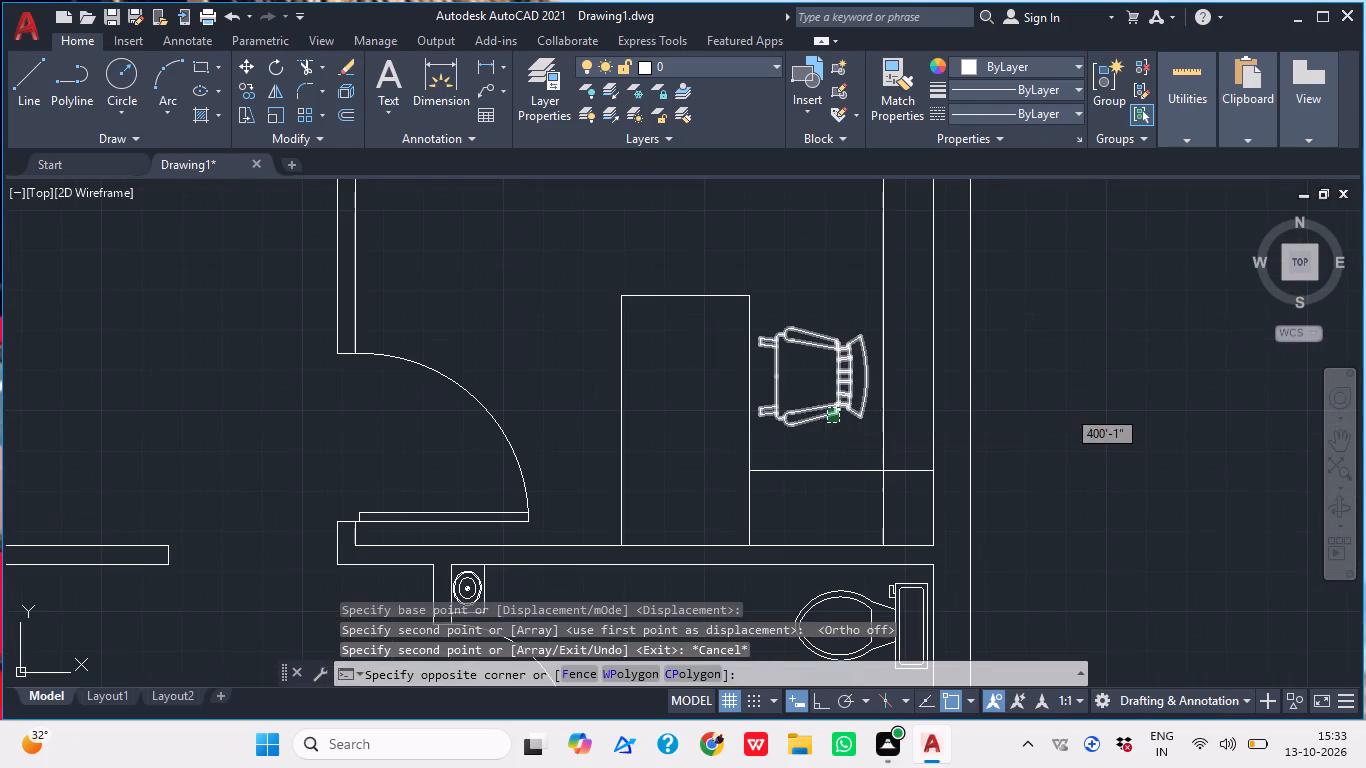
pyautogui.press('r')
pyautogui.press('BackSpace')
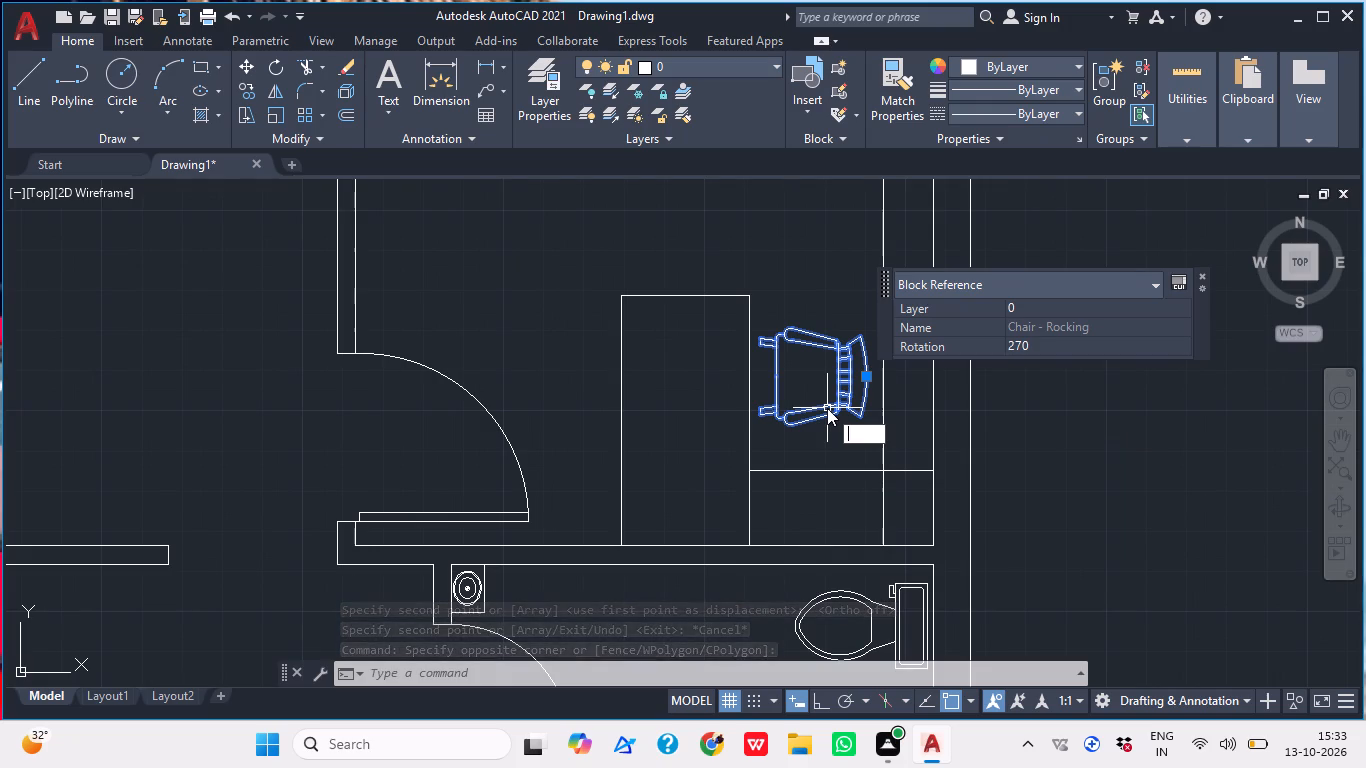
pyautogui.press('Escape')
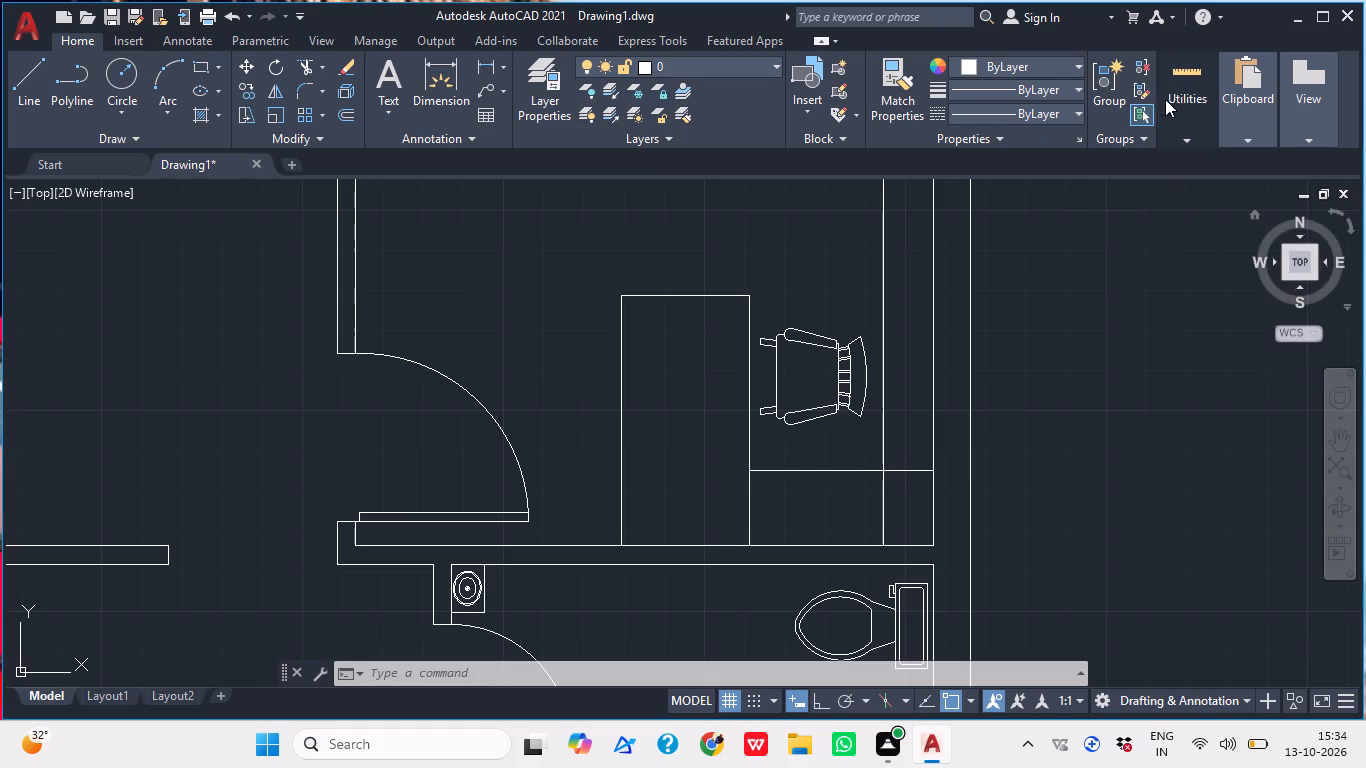
# Mirror the office chair about the table's vertical centreline with Ortho on, keeping the original chair.
pyautogui.click(849, 409)
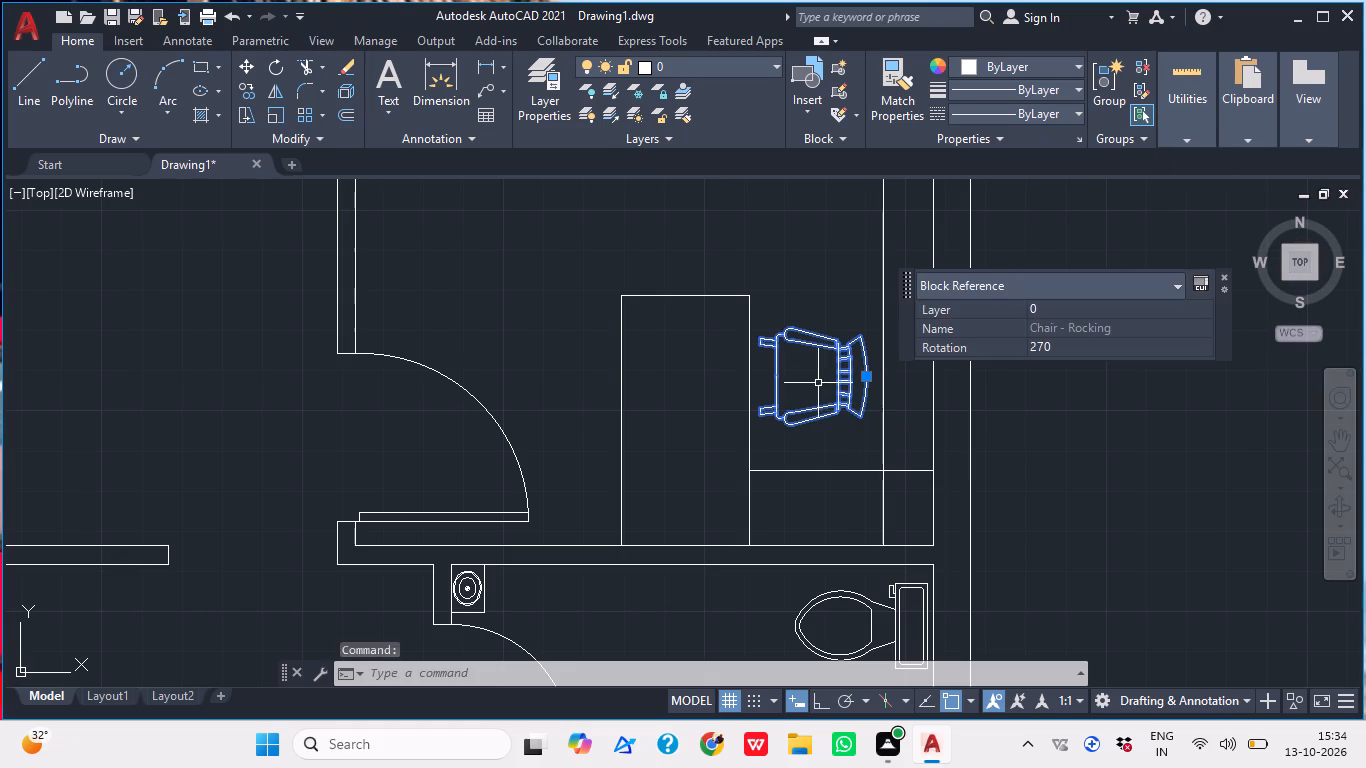
pyautogui.scroll(-1, 857, 418)
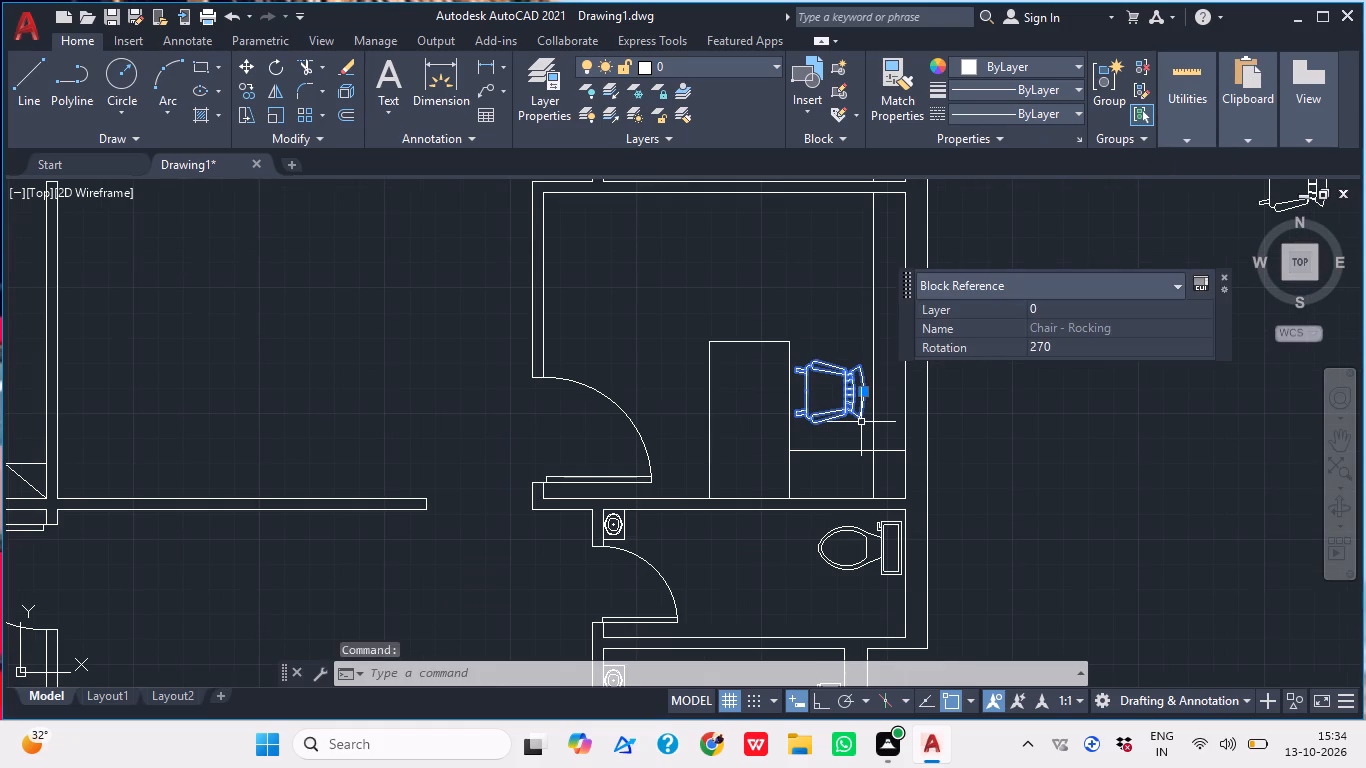
pyautogui.write('mi')
pyautogui.press('space')
pyautogui.click(749, 339)
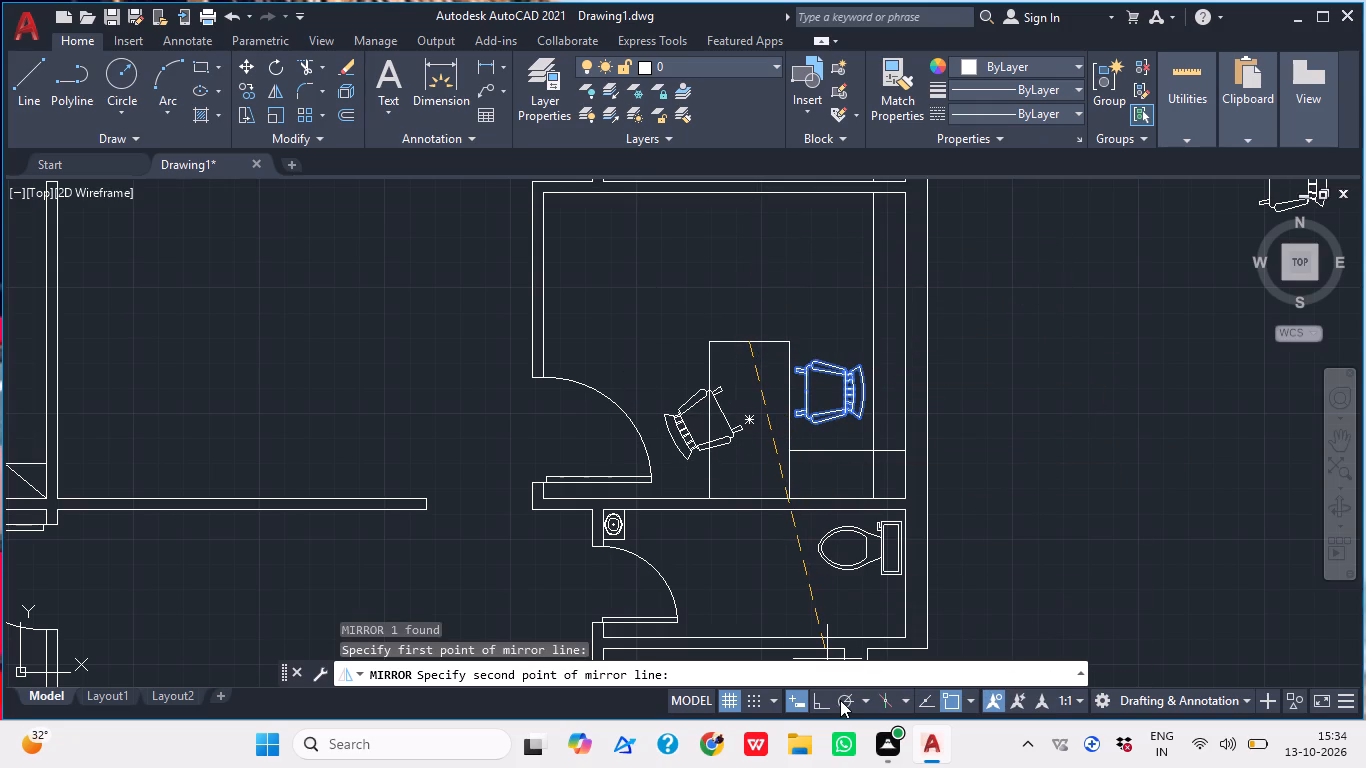
pyautogui.click(816, 693)
pyautogui.click(756, 221)
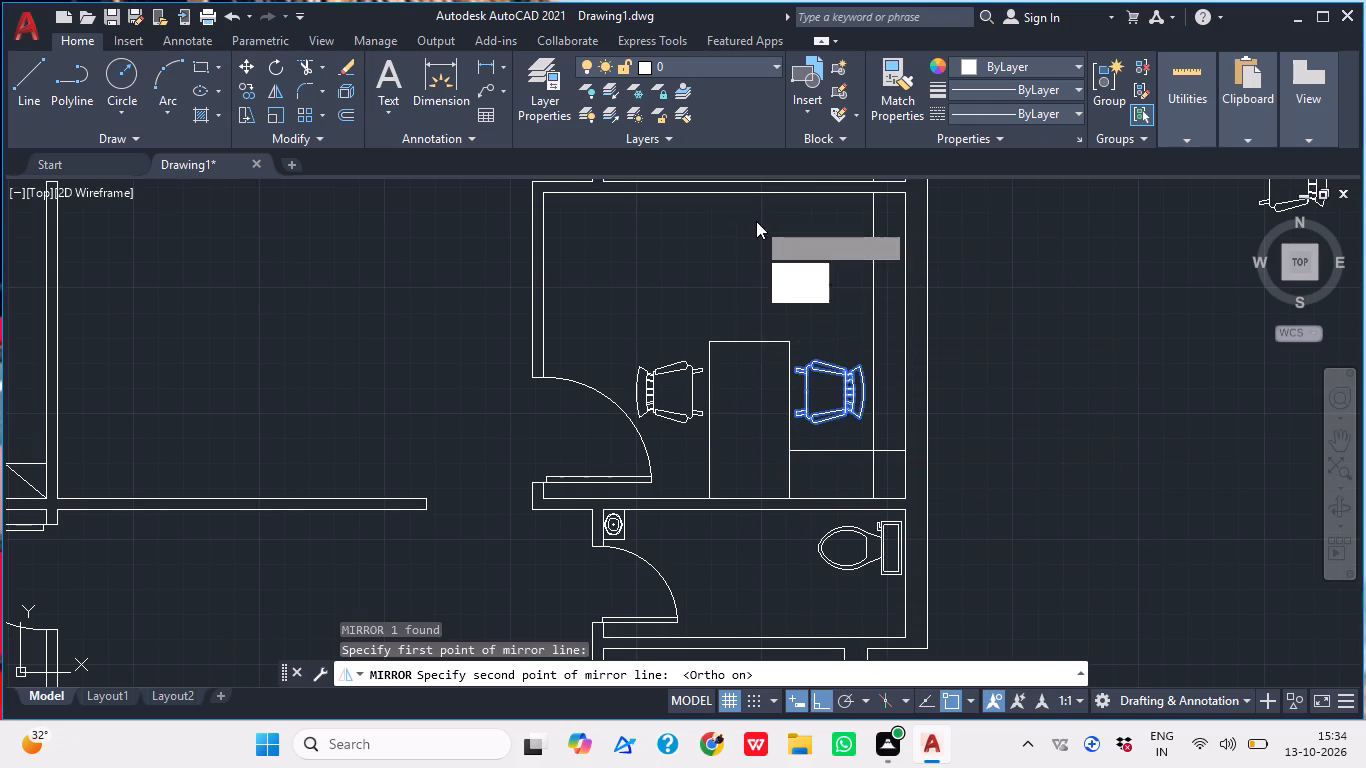
pyautogui.moveTo(796, 287); pyautogui.dragTo(756, 221)
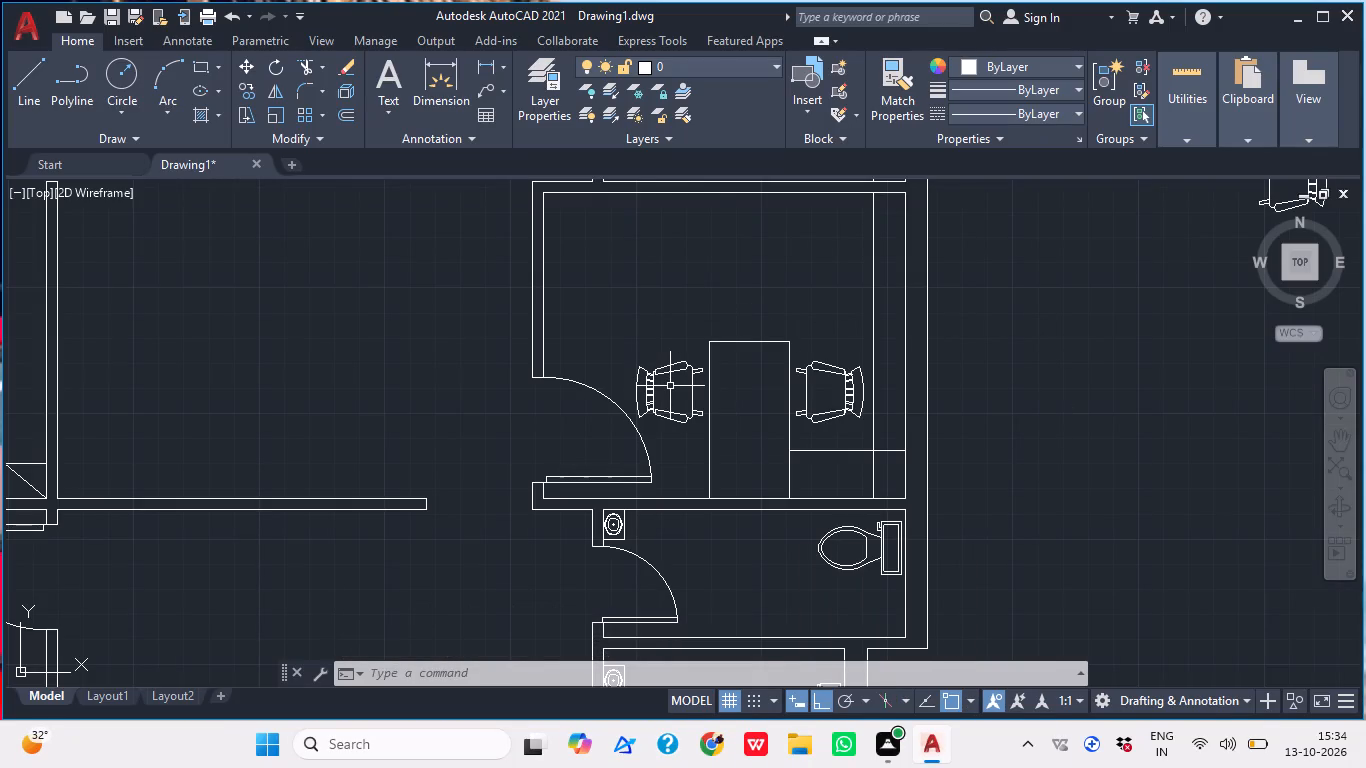
# Copy the chair on the table's left side once about 2'-5" straight below and once straight above.
pyautogui.scroll(2, 670, 386)
pyautogui.click(701, 478)
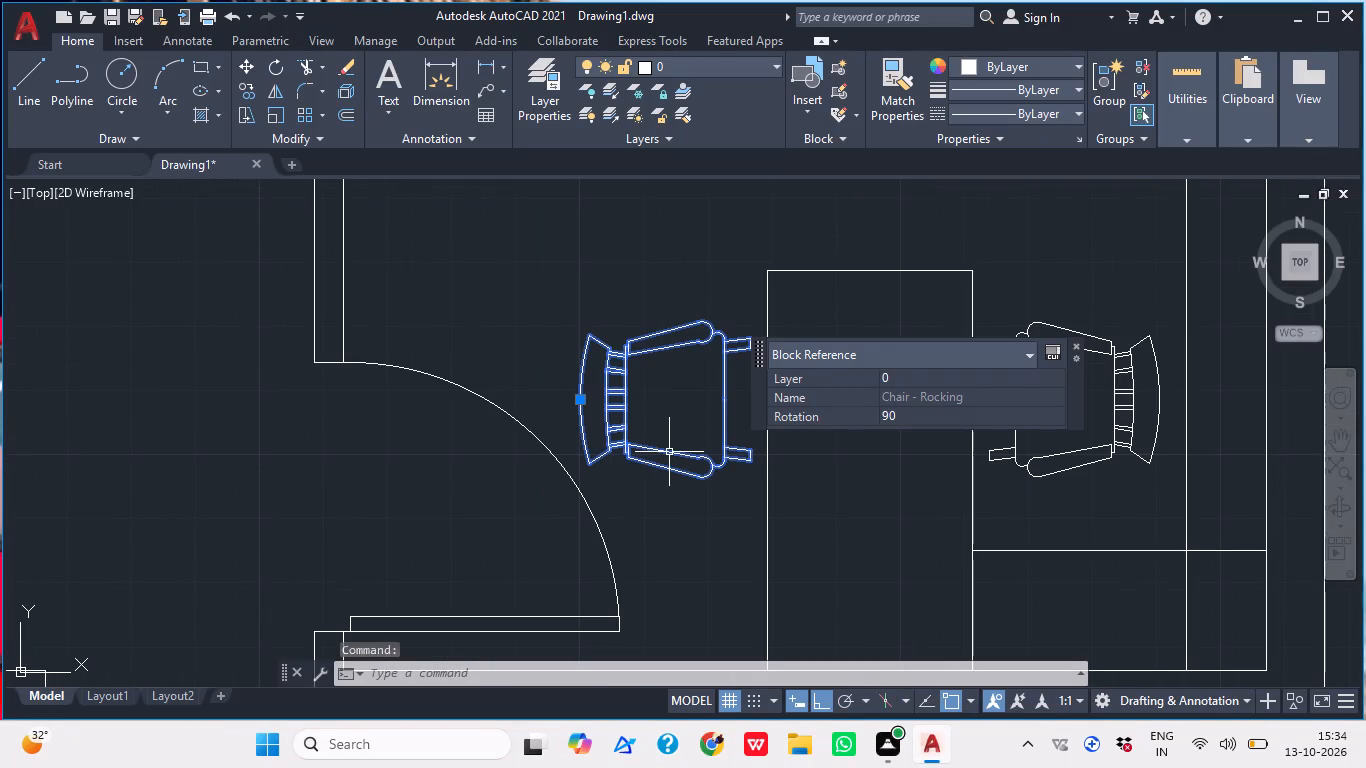
pyautogui.write('cop')
pyautogui.press('space')
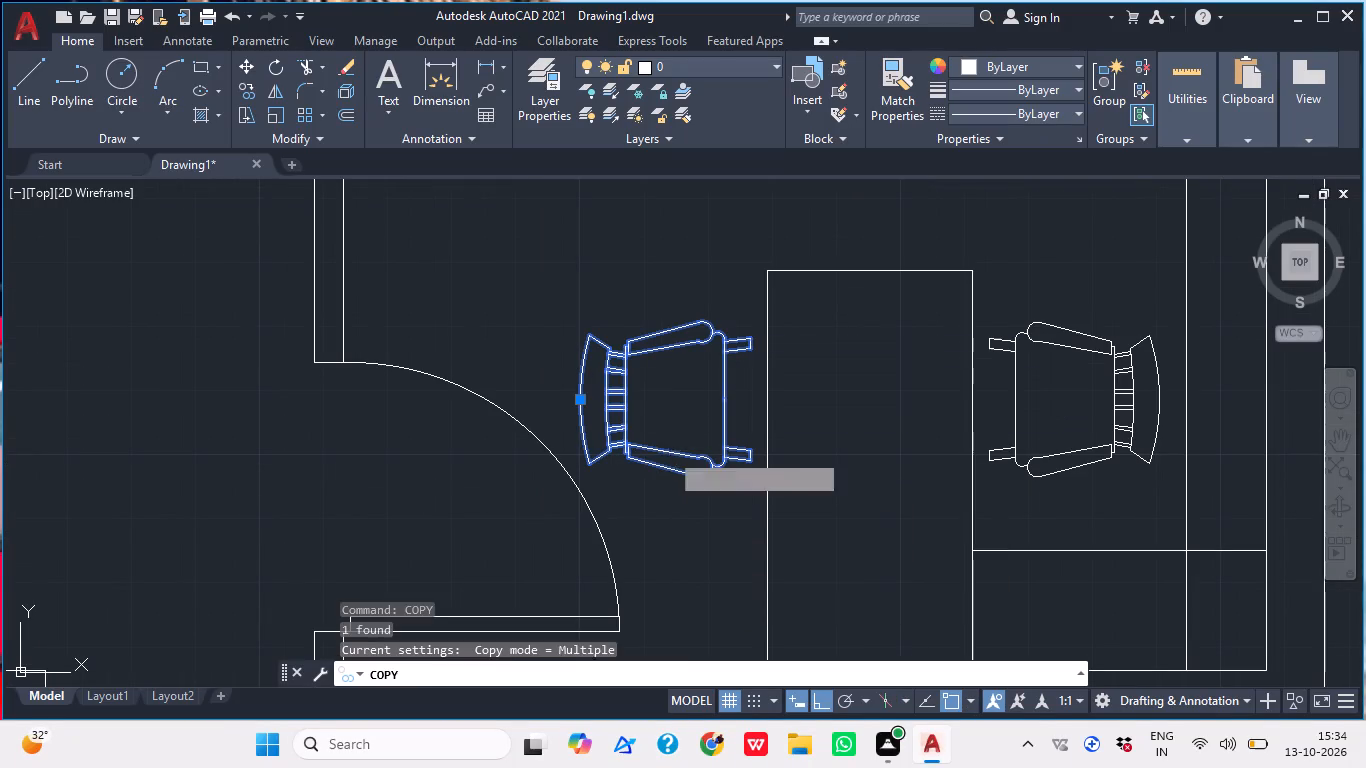
pyautogui.click(669, 452)
pyautogui.moveTo(679, 549); pyautogui.dragTo(693, 367, button='middle')
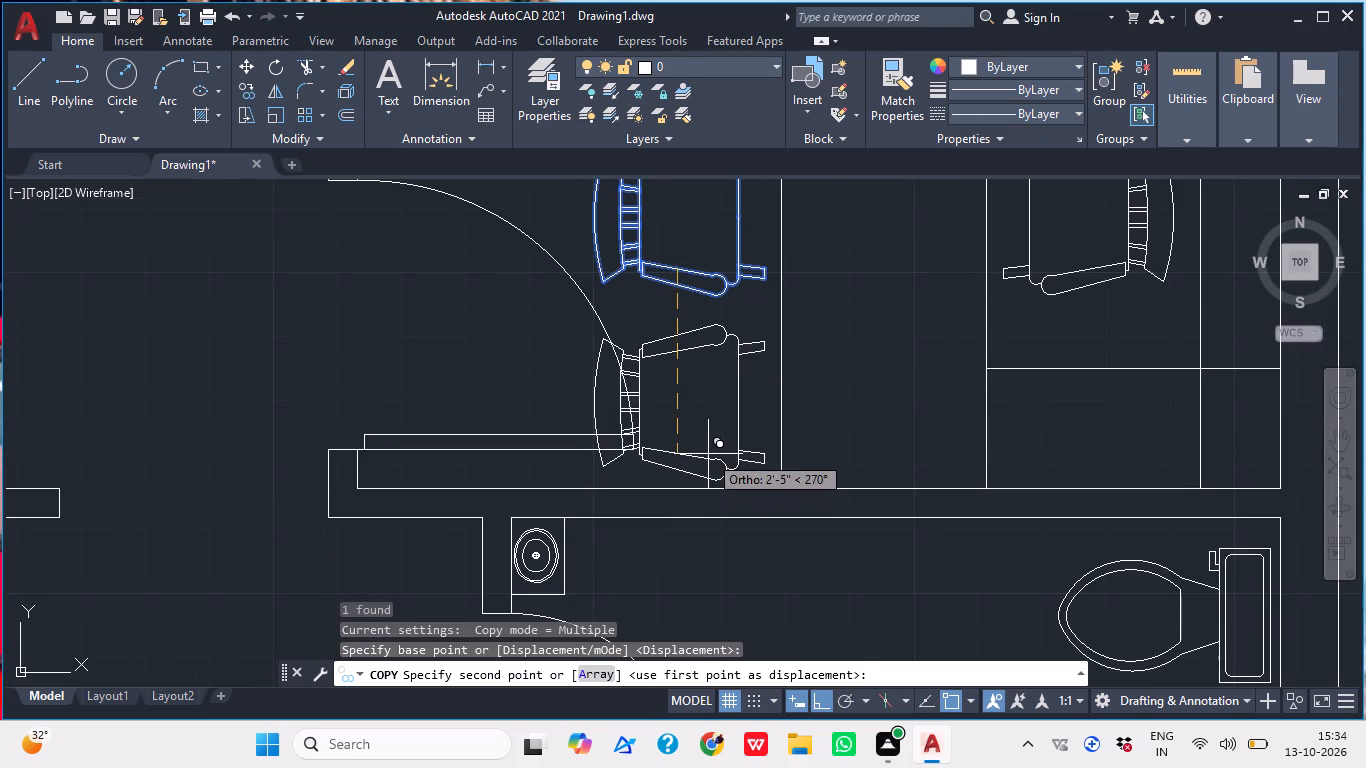
pyautogui.click(708, 454)
pyautogui.moveTo(728, 382); pyautogui.dragTo(682, 561, button='middle')
pyautogui.click(689, 274)
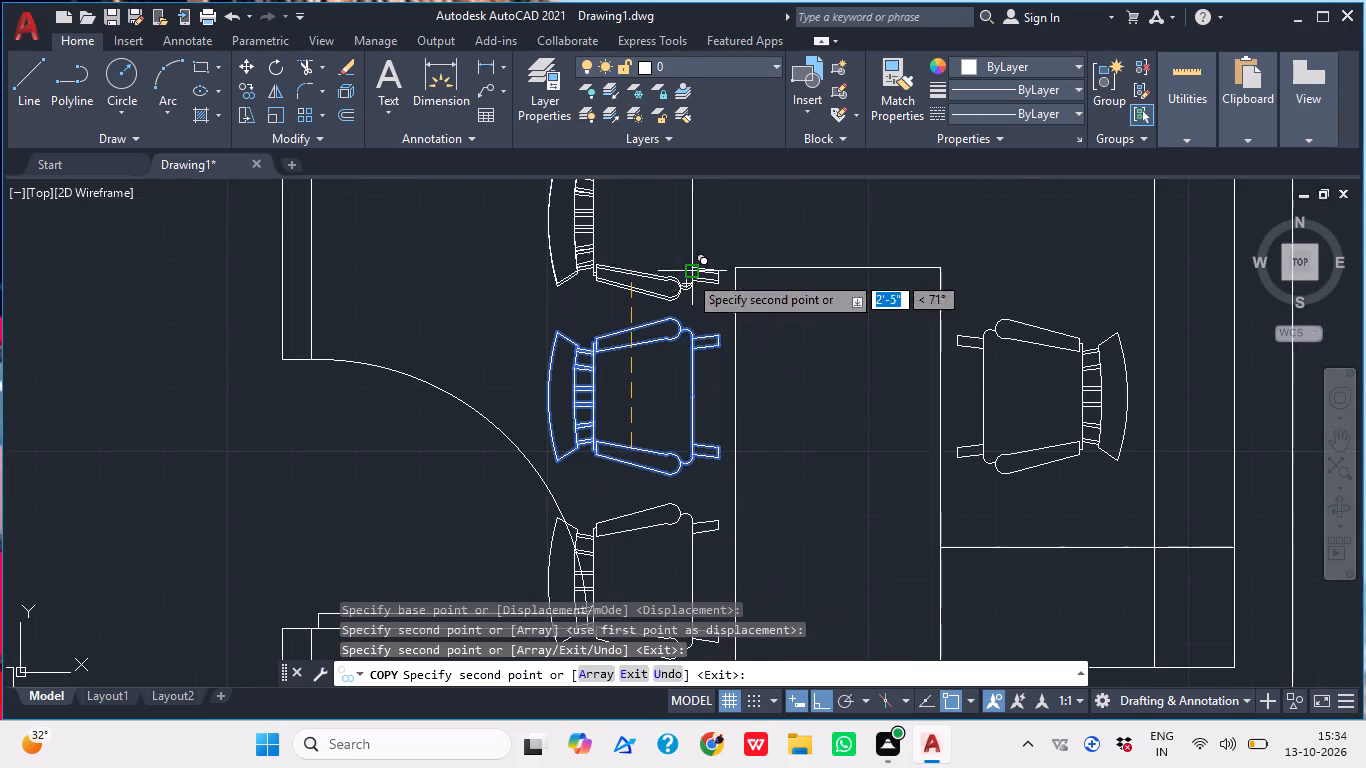
pyautogui.scroll(-2, 723, 310)
pyautogui.press('Escape')
# Scale down the three chairs on the table's left side together, from a point just inside the table's left edge.
pyautogui.click(708, 432)
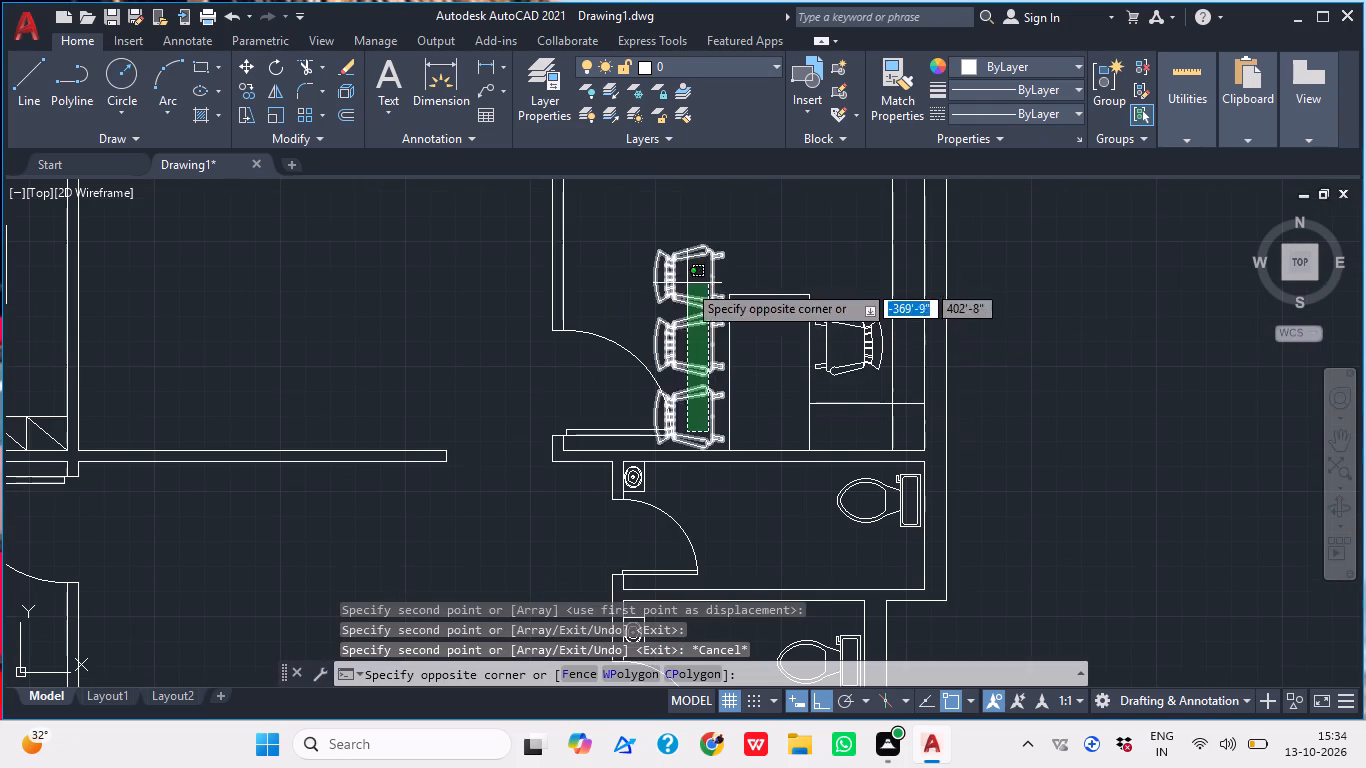
pyautogui.click(685, 275)
pyautogui.write('sc')
pyautogui.press('space')
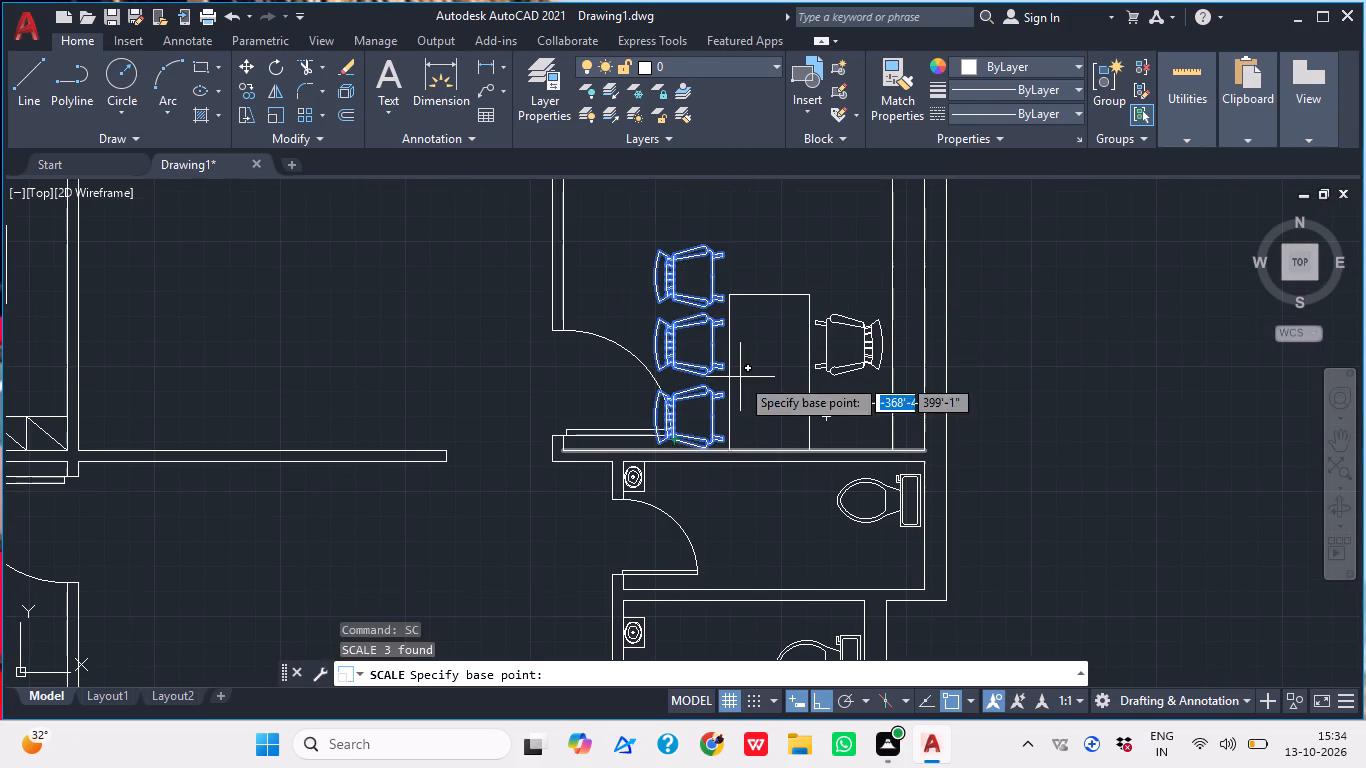
pyautogui.click(741, 369)
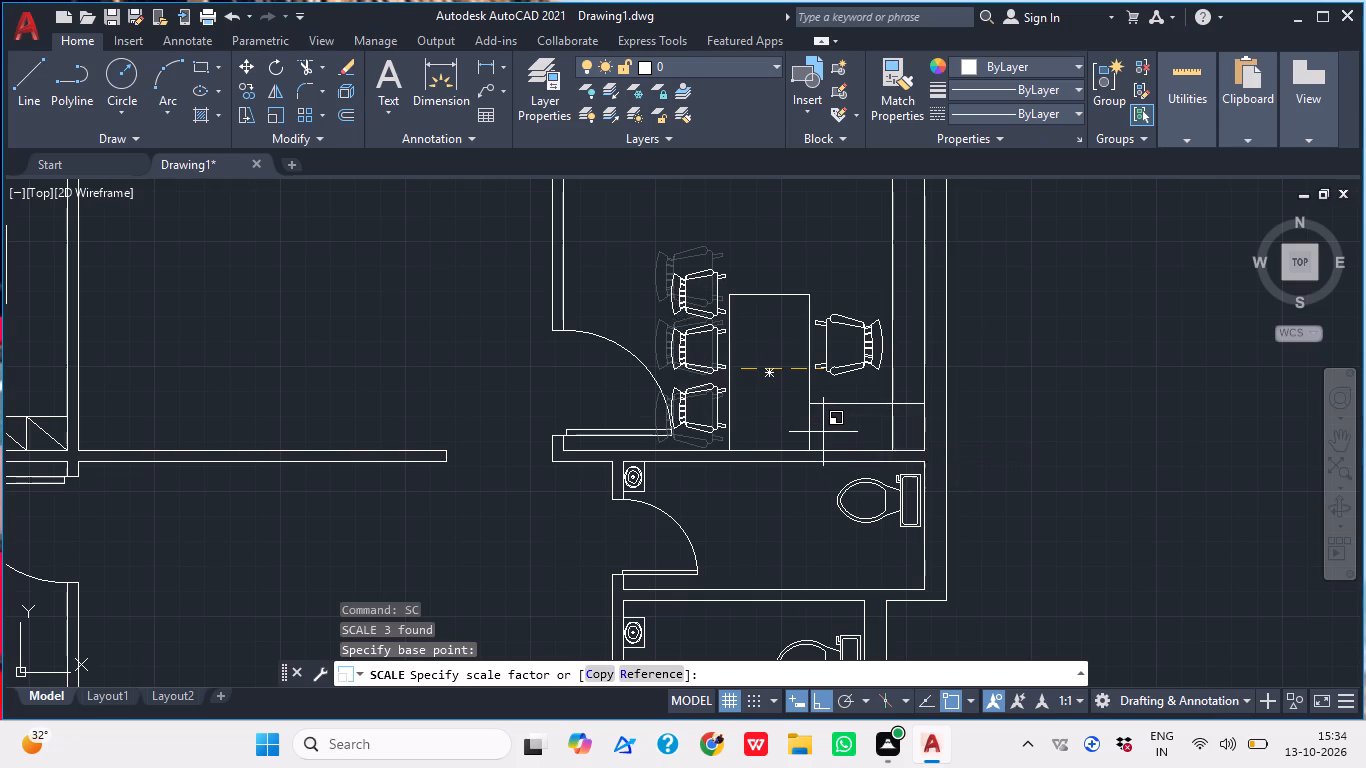
pyautogui.click(824, 432)
pyautogui.scroll(-2, 901, 304)
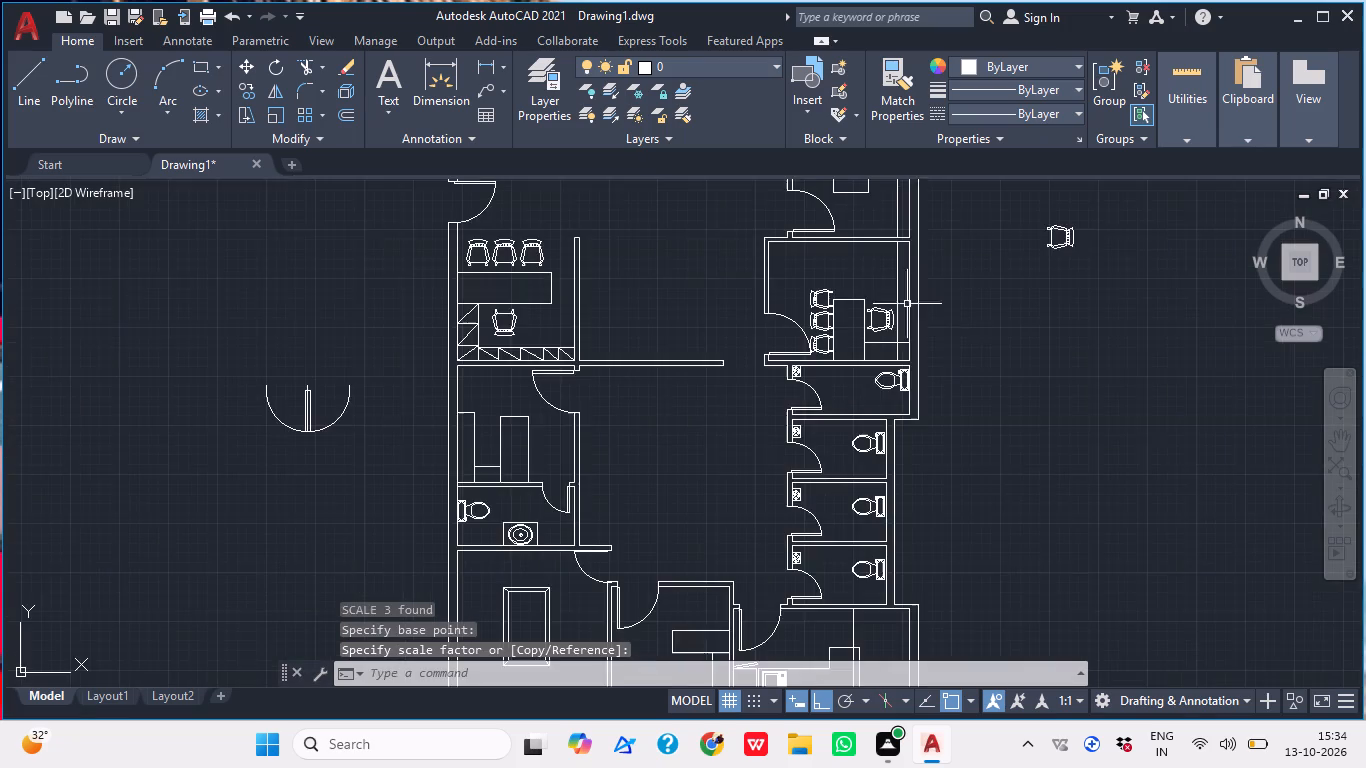
pyautogui.moveTo(958, 357); pyautogui.dragTo(908, 417, button='middle')
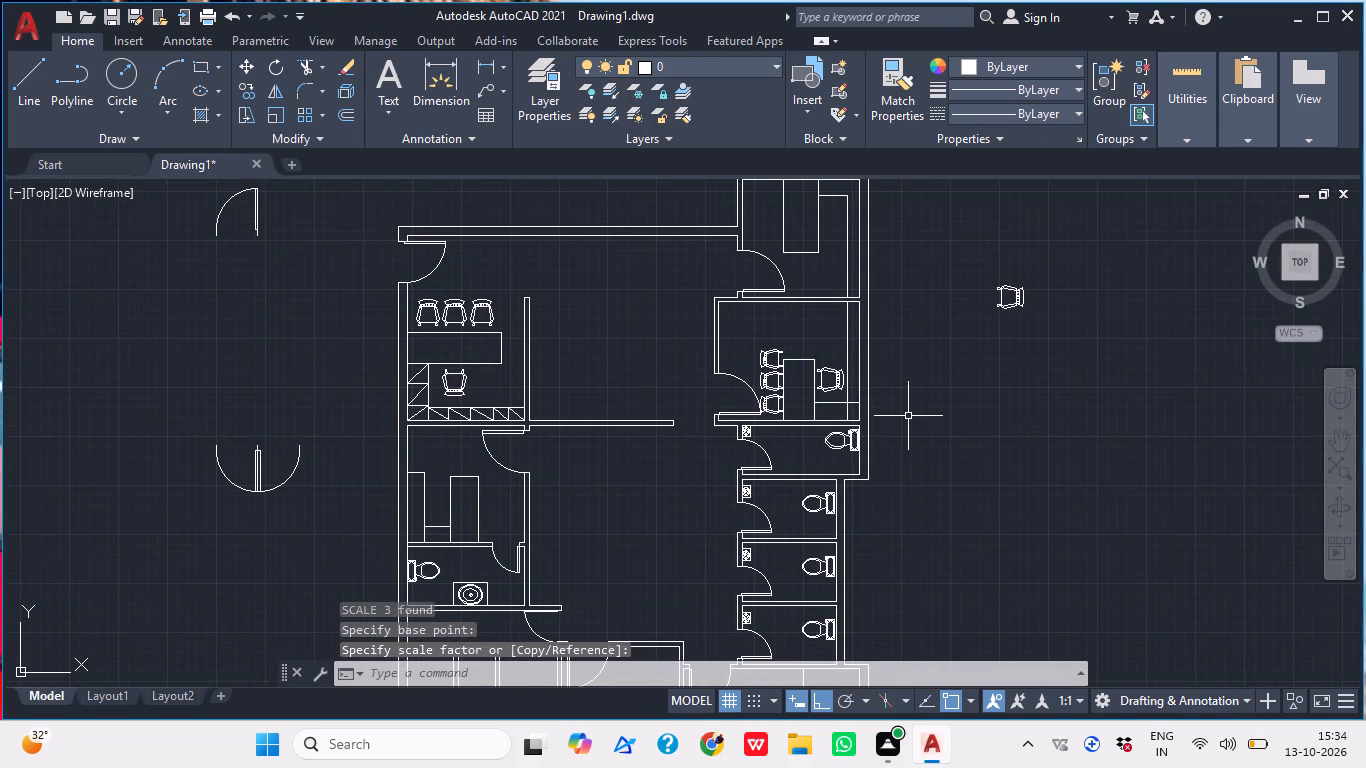
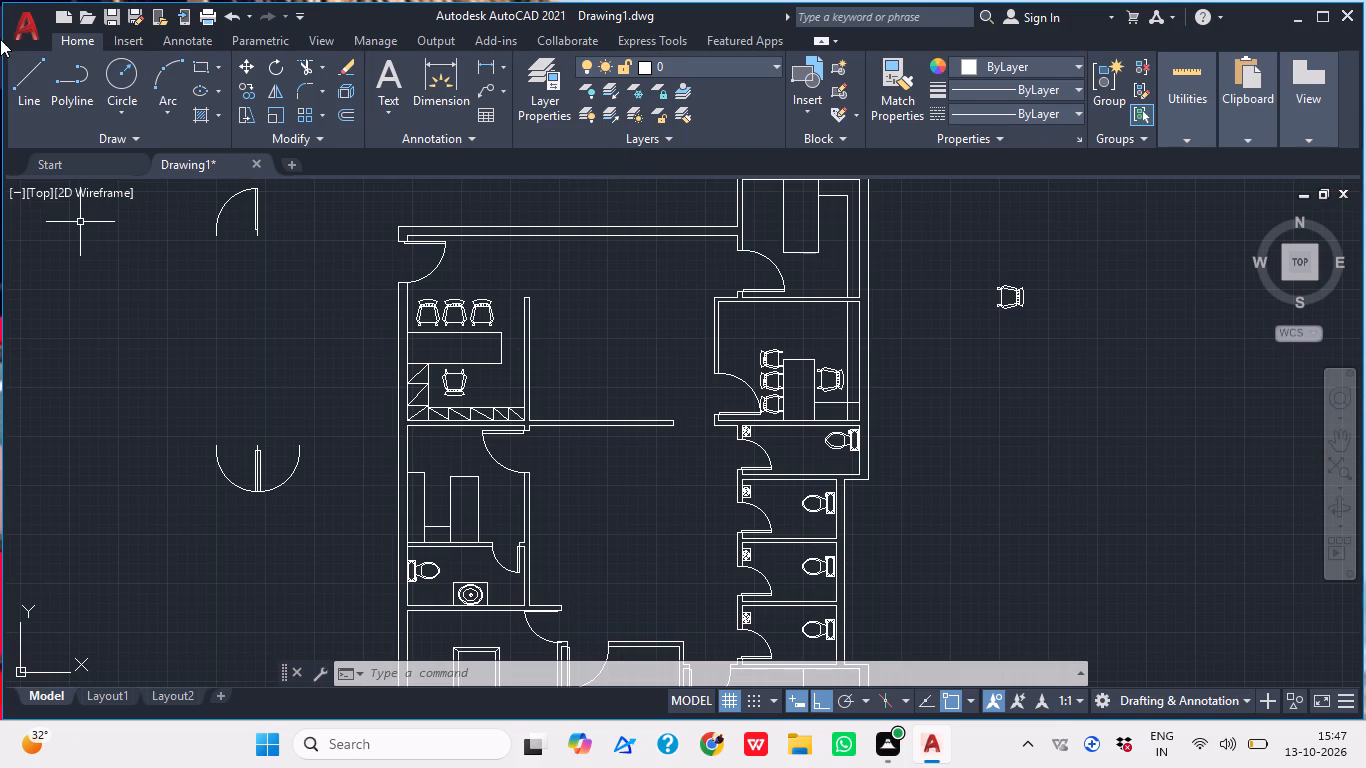
# Delete the spare rocking chair block lying outside the floor plan, east of the building.
pyautogui.moveTo(584, 230); pyautogui.dragTo(635, 325, button='middle')
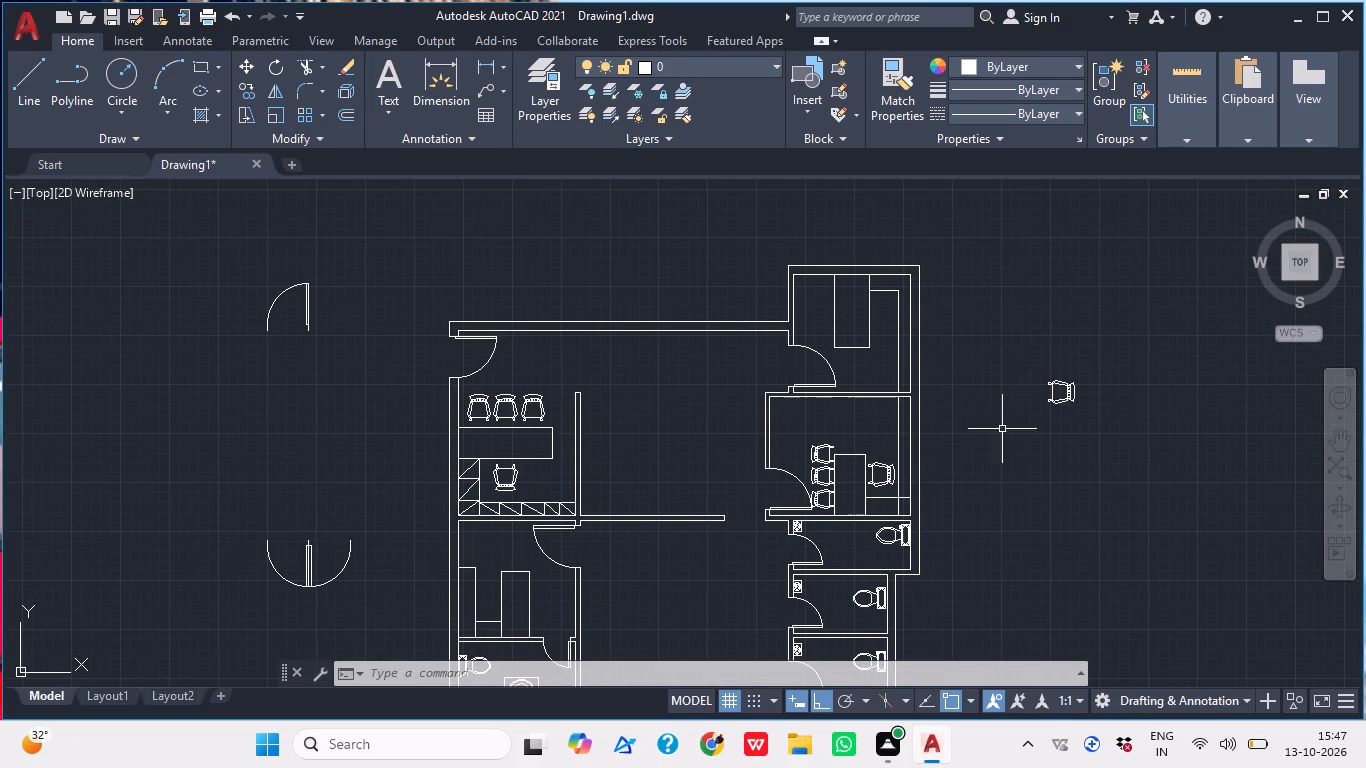
pyautogui.moveTo(1103, 451); pyautogui.dragTo(1084, 427)
pyautogui.click(1029, 352)
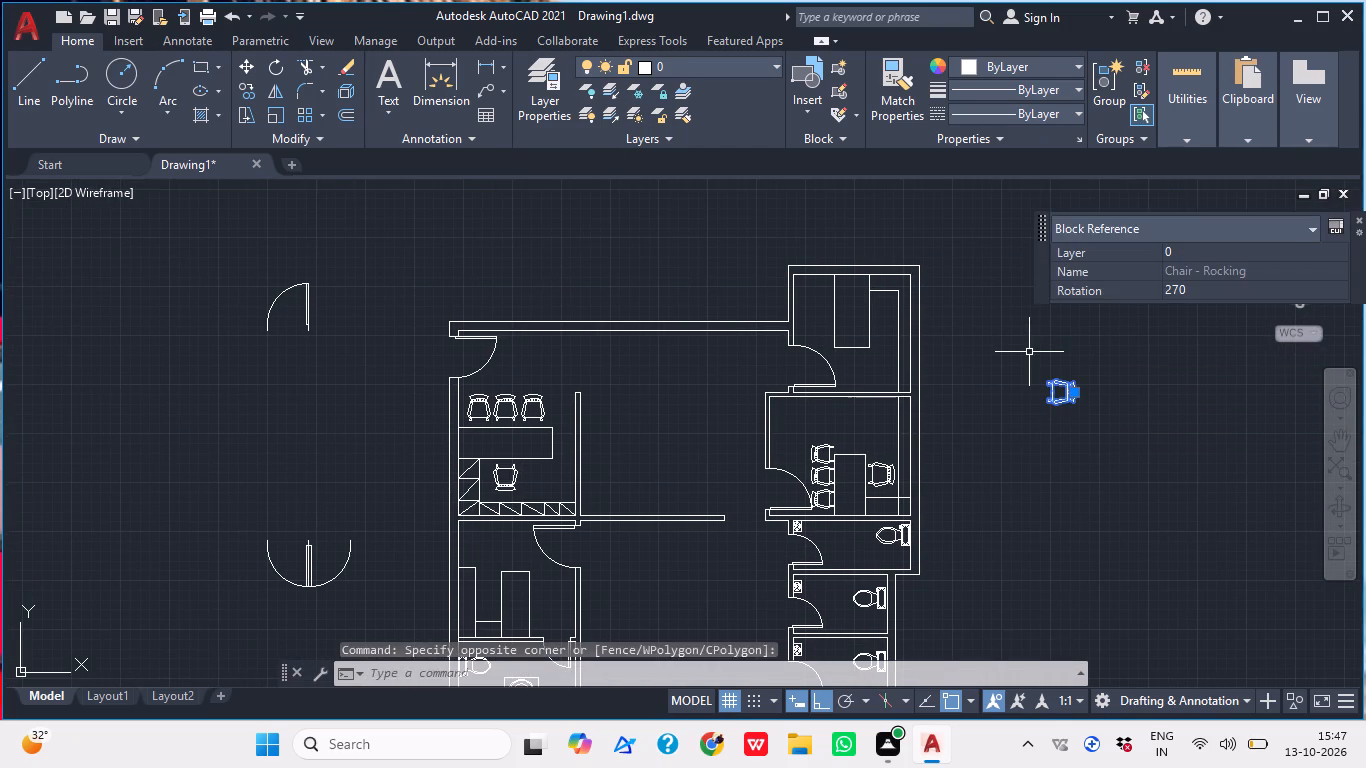
pyautogui.press('Delete')
# Delete the three spare door blocks lying outside the floor plan, west of the building.
pyautogui.moveTo(1028, 347); pyautogui.dragTo(1015, 254, button='middle')
pyautogui.click(345, 516)
pyautogui.click(197, 474)
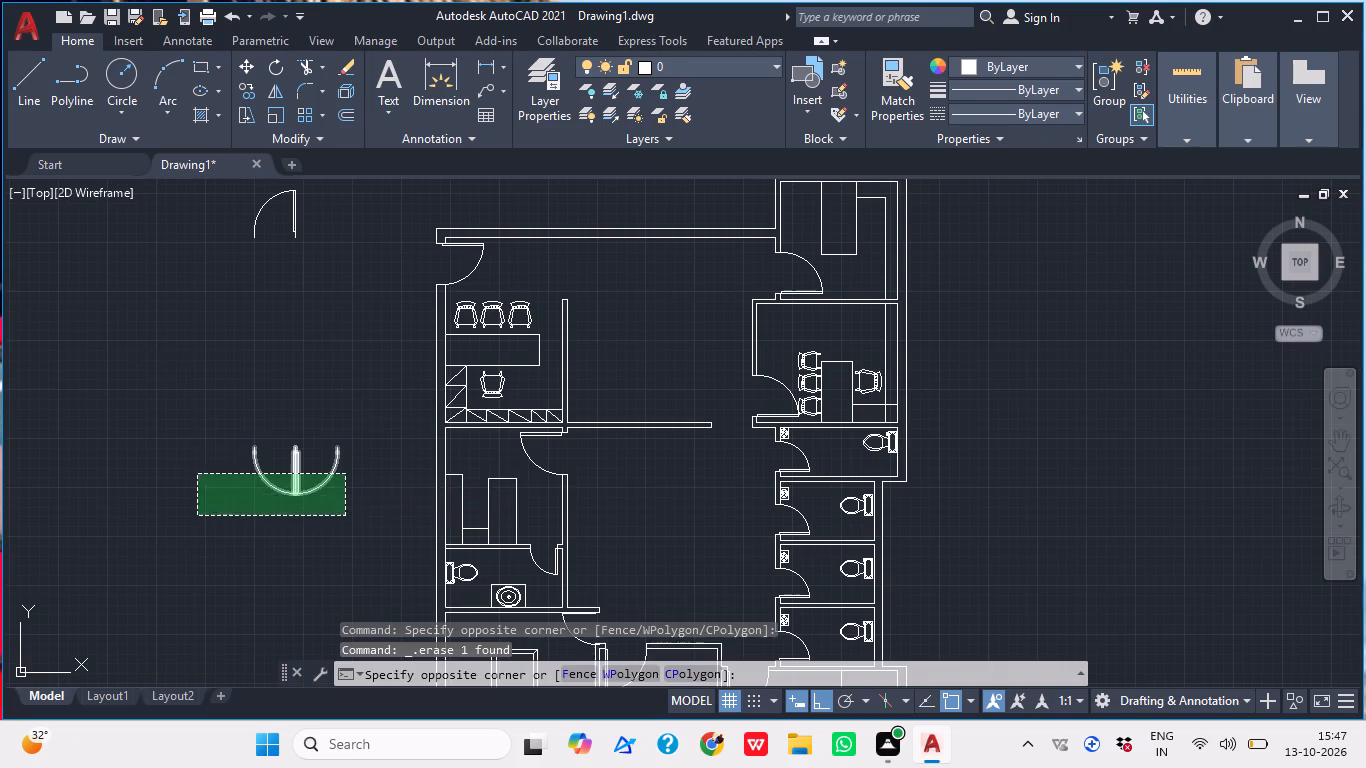
pyautogui.moveTo(299, 316); pyautogui.dragTo(326, 387, button='middle')
pyautogui.click(374, 320)
pyautogui.click(248, 250)
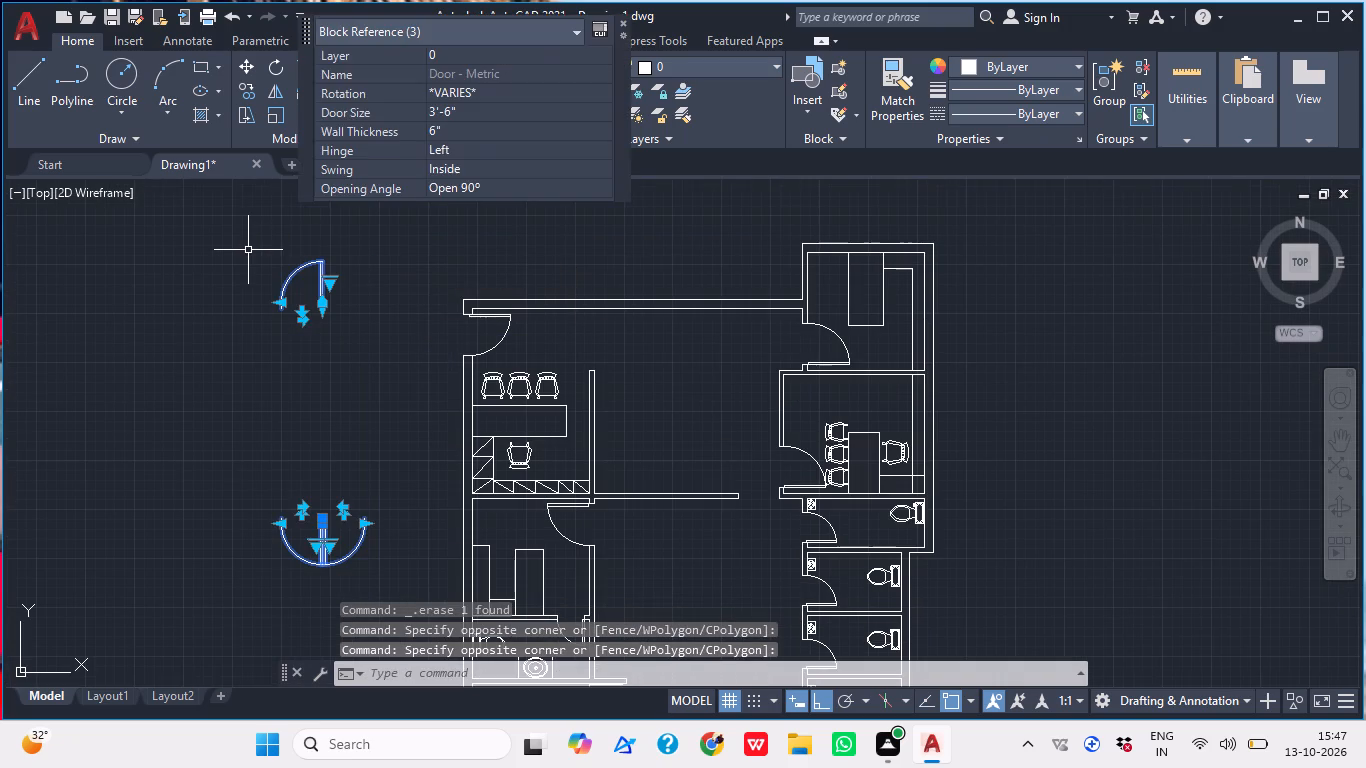
pyautogui.press('Delete')
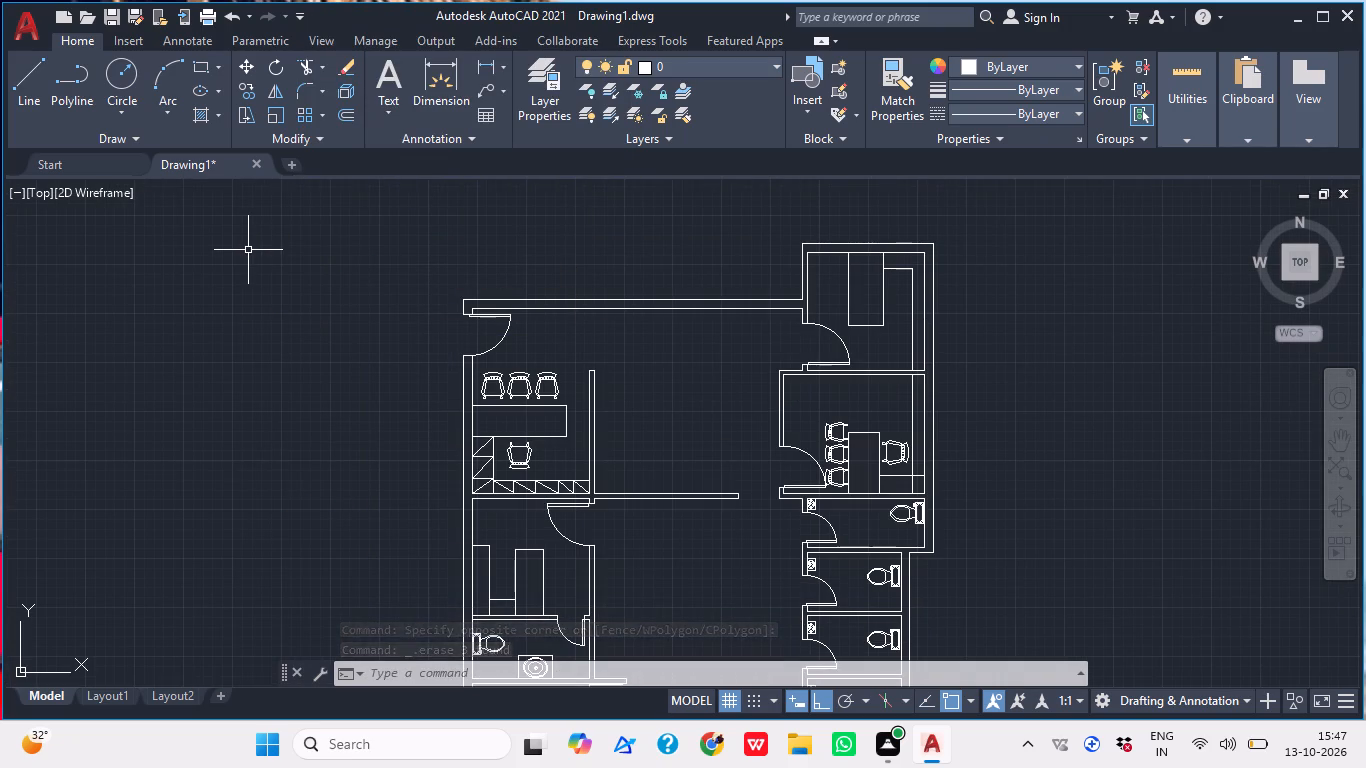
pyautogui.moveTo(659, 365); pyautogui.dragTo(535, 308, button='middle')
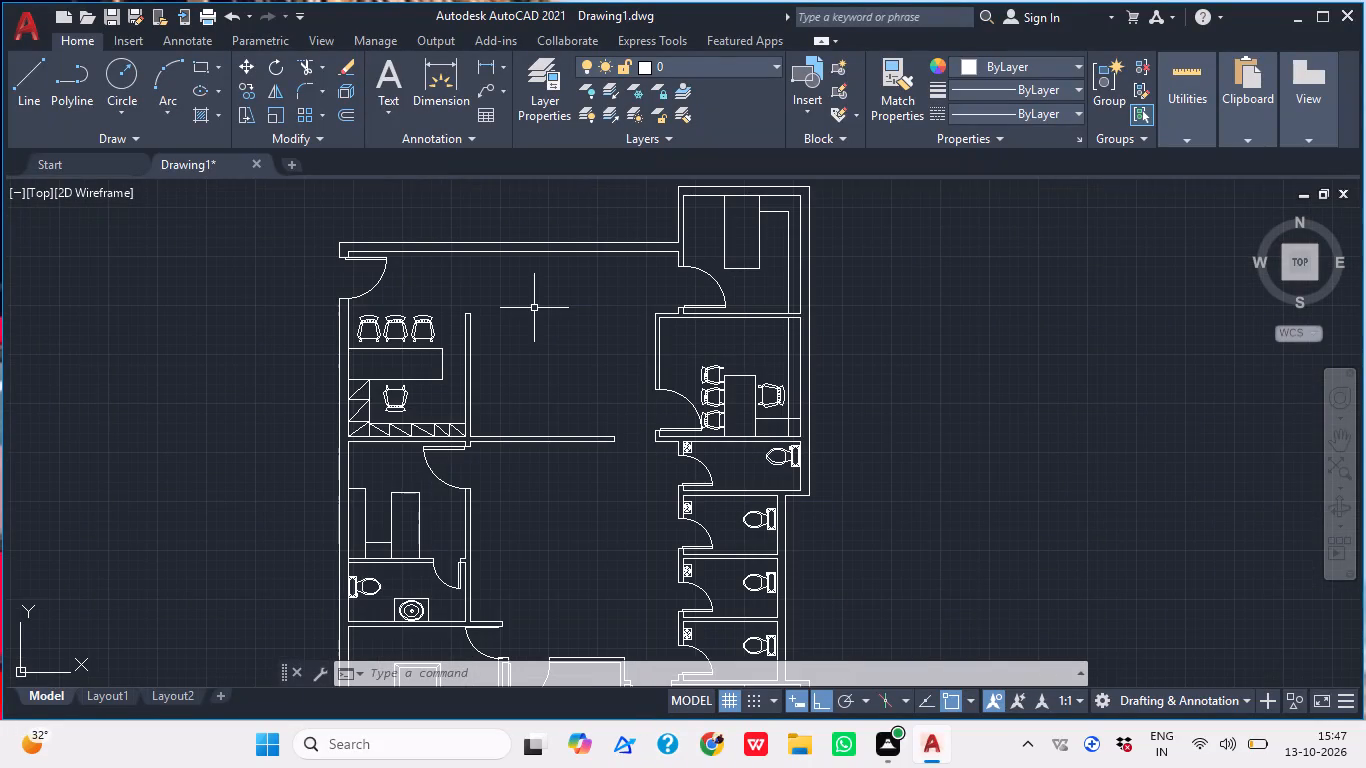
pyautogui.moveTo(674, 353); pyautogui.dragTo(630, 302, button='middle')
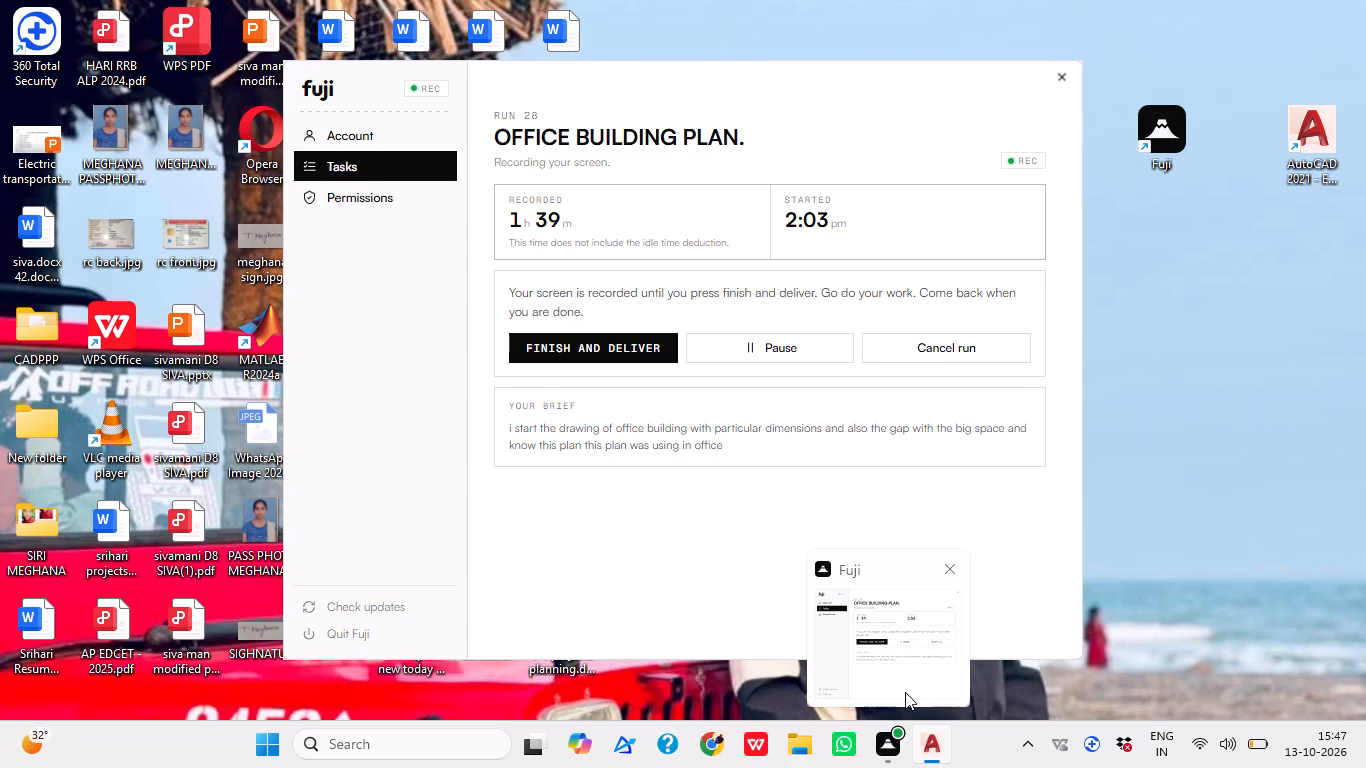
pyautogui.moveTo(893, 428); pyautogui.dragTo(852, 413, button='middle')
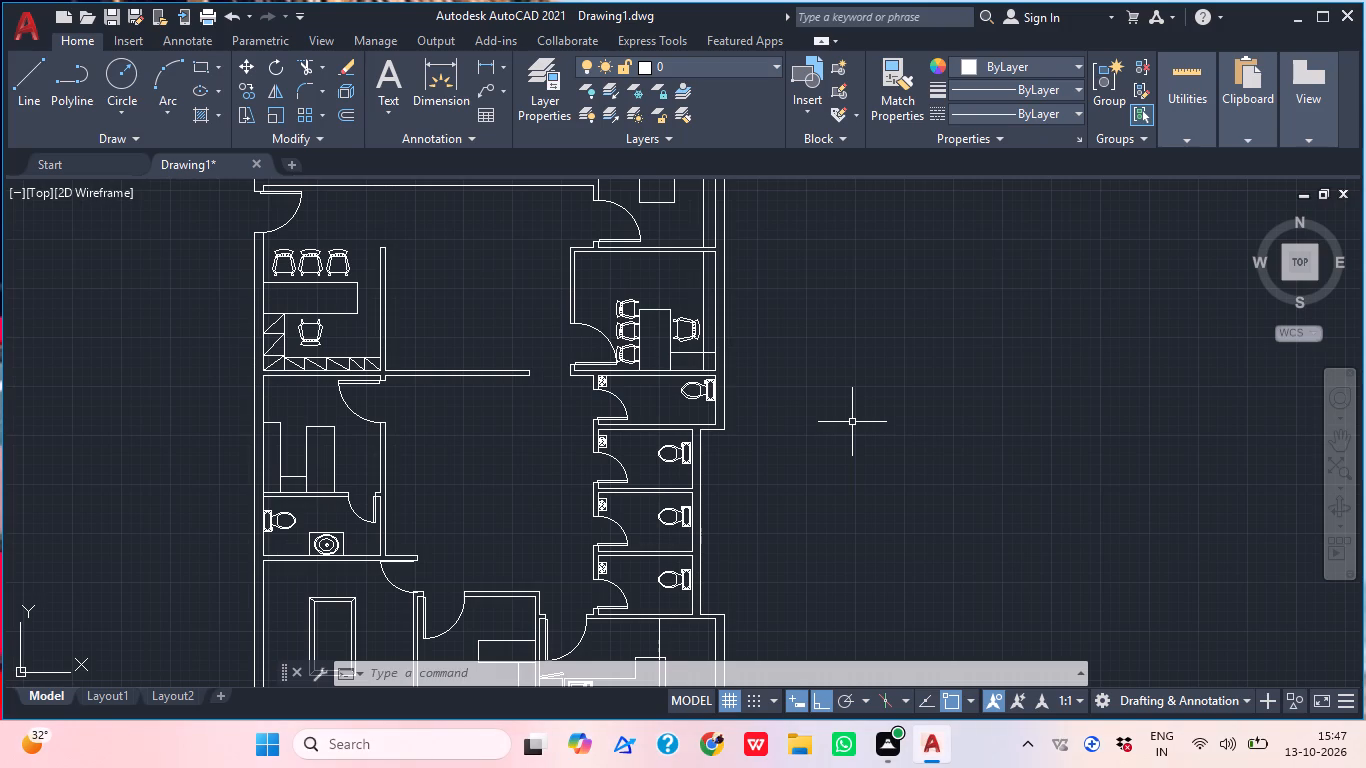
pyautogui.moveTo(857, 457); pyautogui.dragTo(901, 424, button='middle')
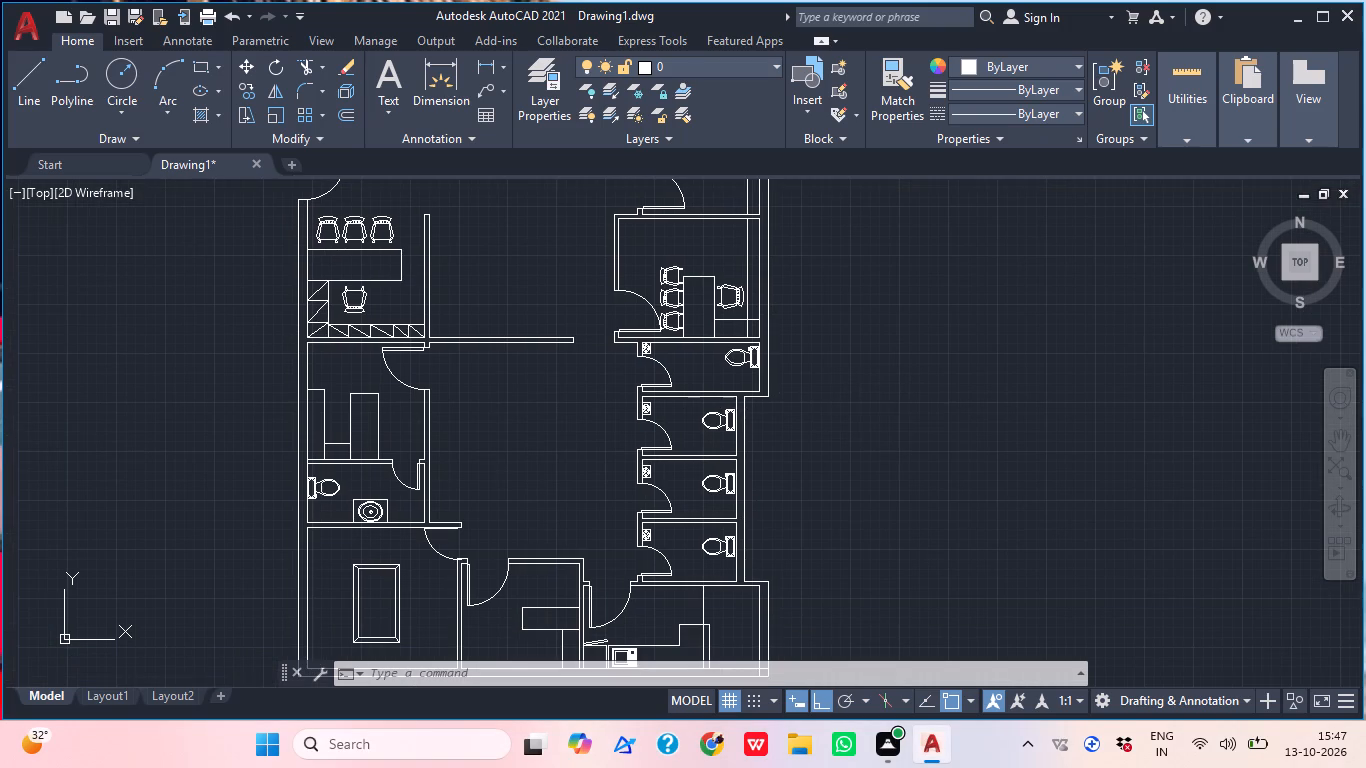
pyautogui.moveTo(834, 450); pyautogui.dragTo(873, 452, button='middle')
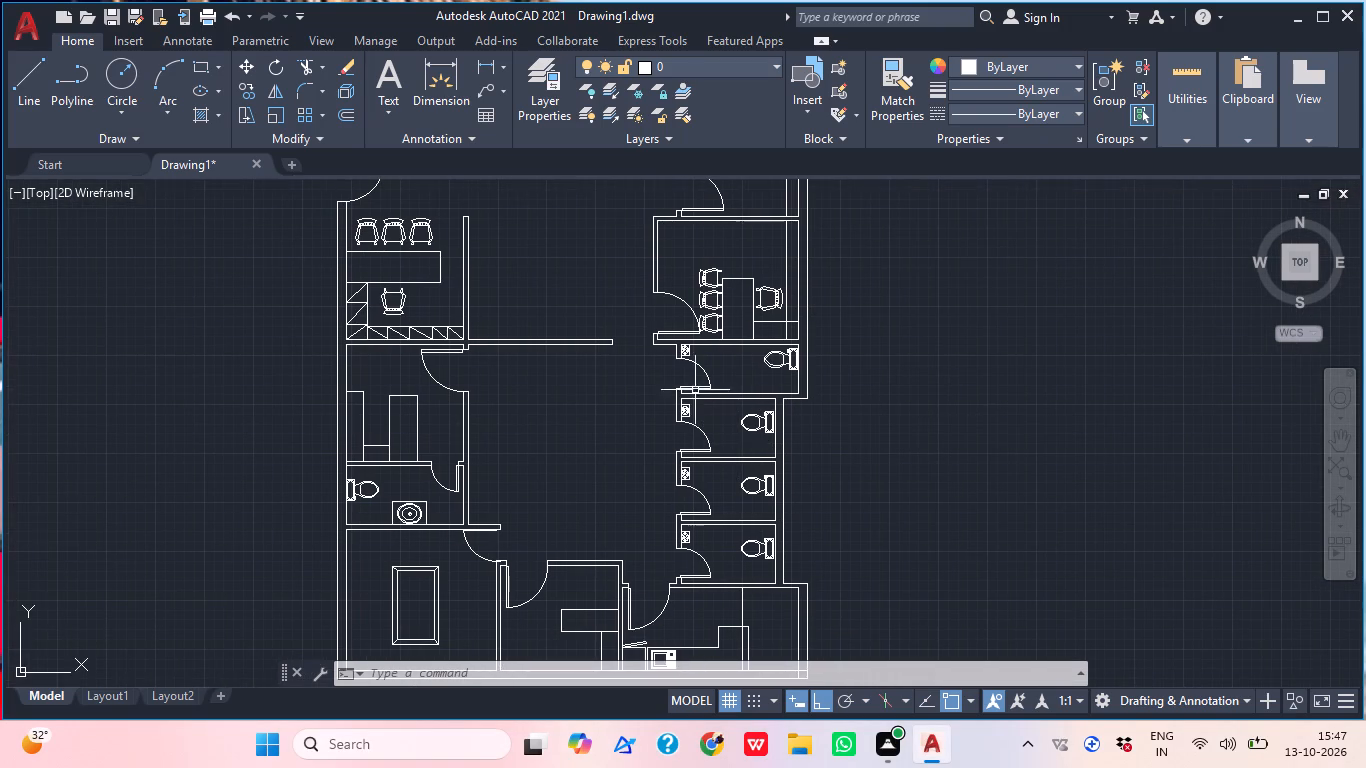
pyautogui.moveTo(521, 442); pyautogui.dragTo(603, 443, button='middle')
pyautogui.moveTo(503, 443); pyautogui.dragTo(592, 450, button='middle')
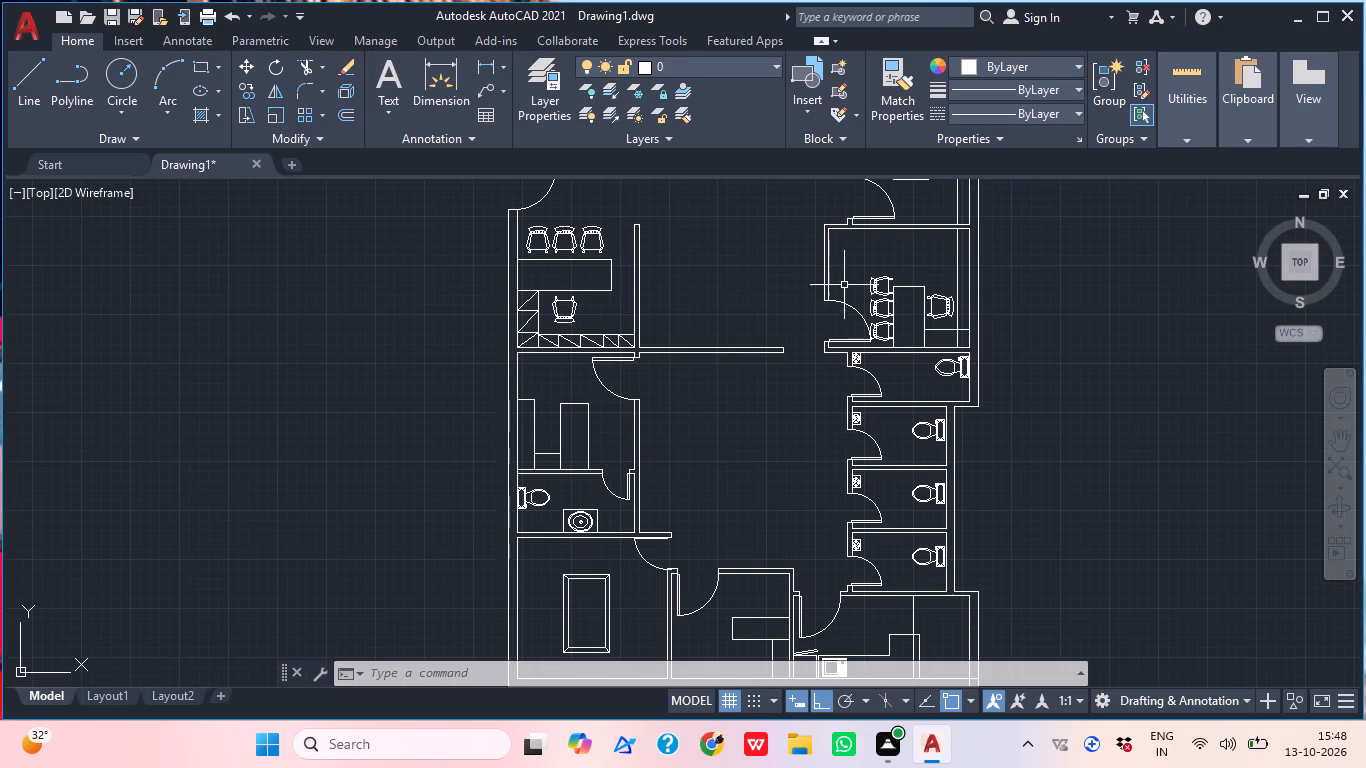
# Mirror the eastern office's three visitor chairs about a vertical line through the central hall, keeping the originals.
pyautogui.click(871, 295)
pyautogui.click(872, 310)
pyautogui.click(882, 335)
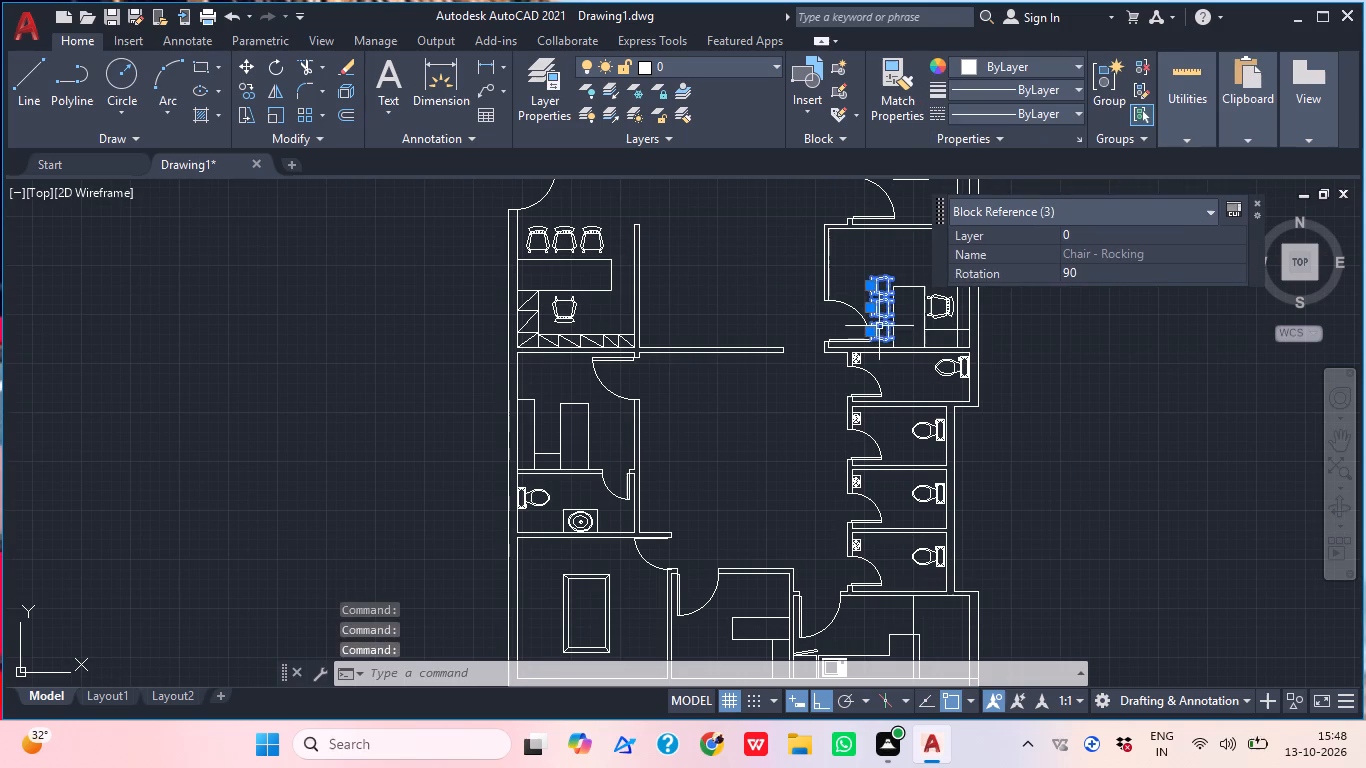
pyautogui.write('mi')
pyautogui.press('space')
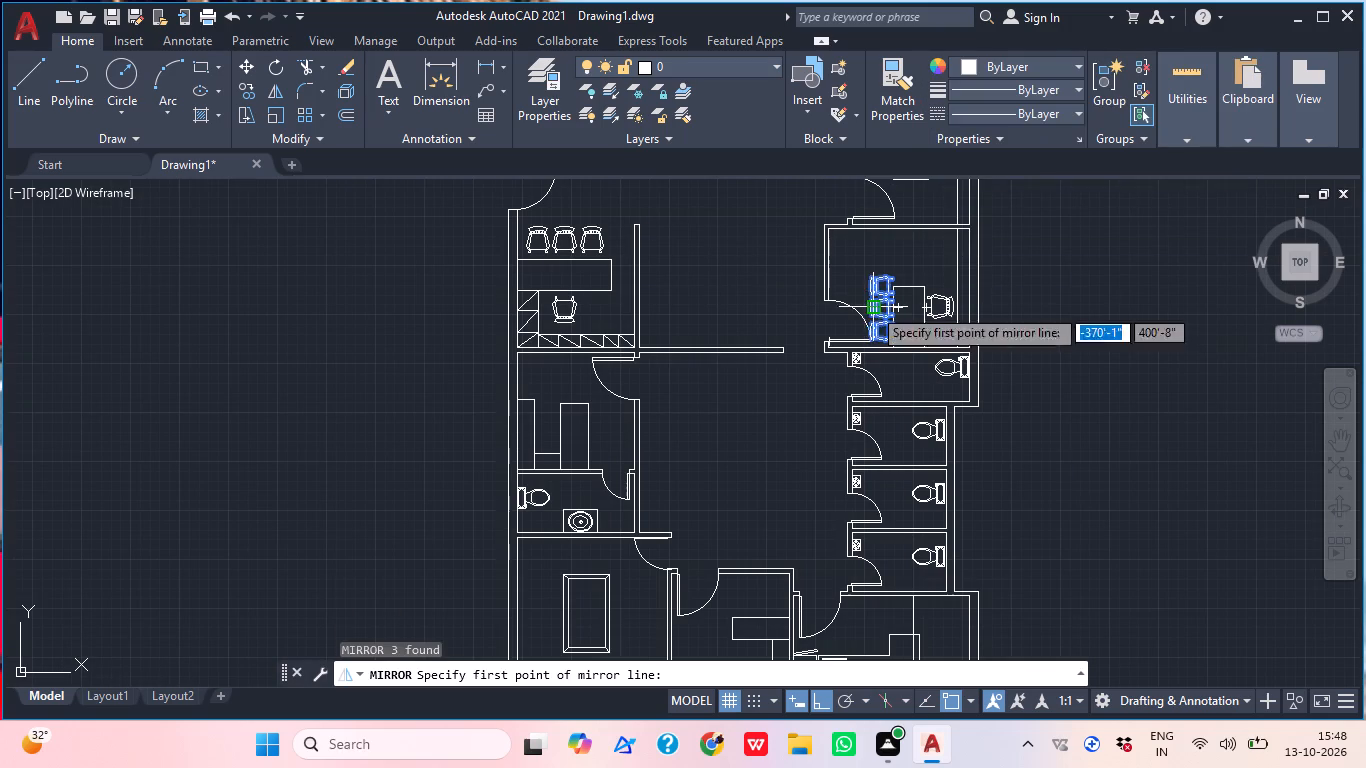
pyautogui.scroll(-2, 860, 241)
pyautogui.click(827, 404)
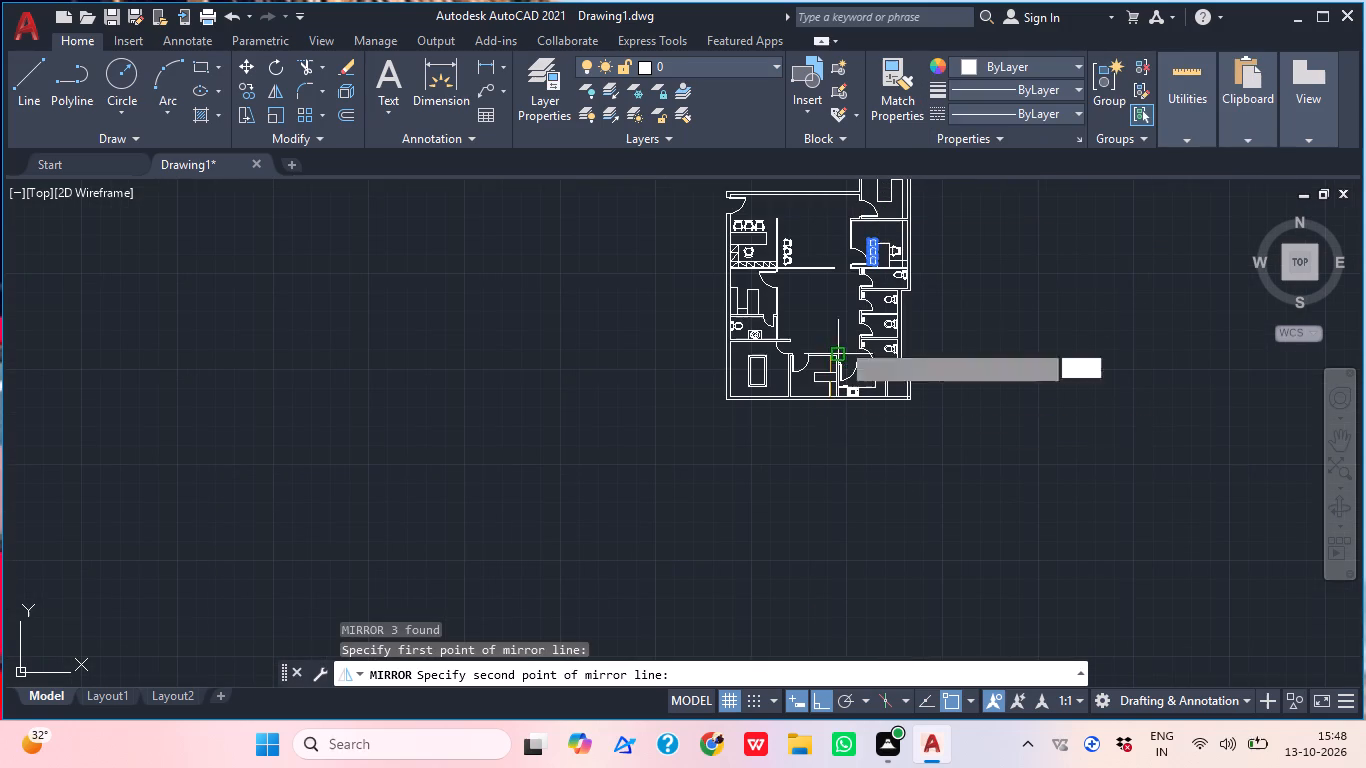
pyautogui.moveTo(831, 319); pyautogui.dragTo(830, 440, button='middle')
pyautogui.scroll(1, 698, 338)
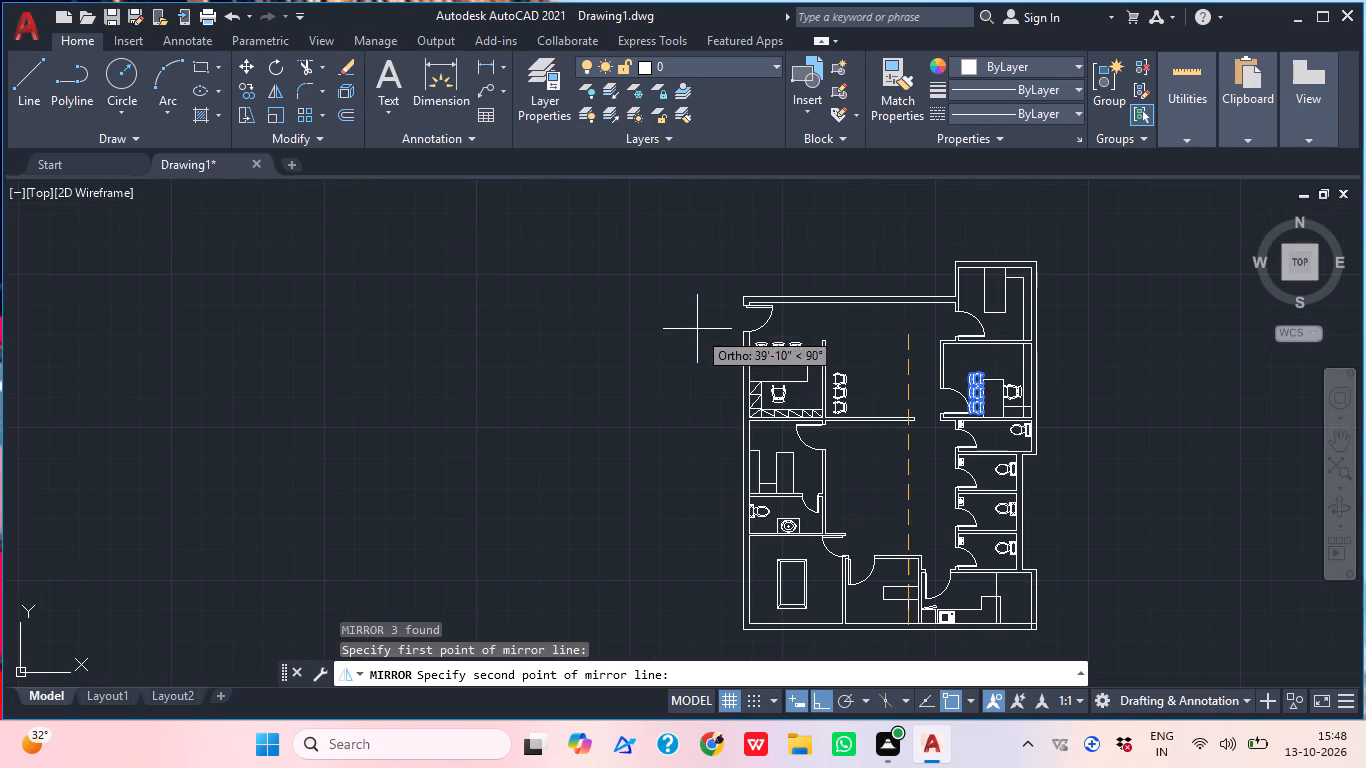
pyautogui.click(696, 325)
pyautogui.moveTo(741, 396); pyautogui.dragTo(696, 325)
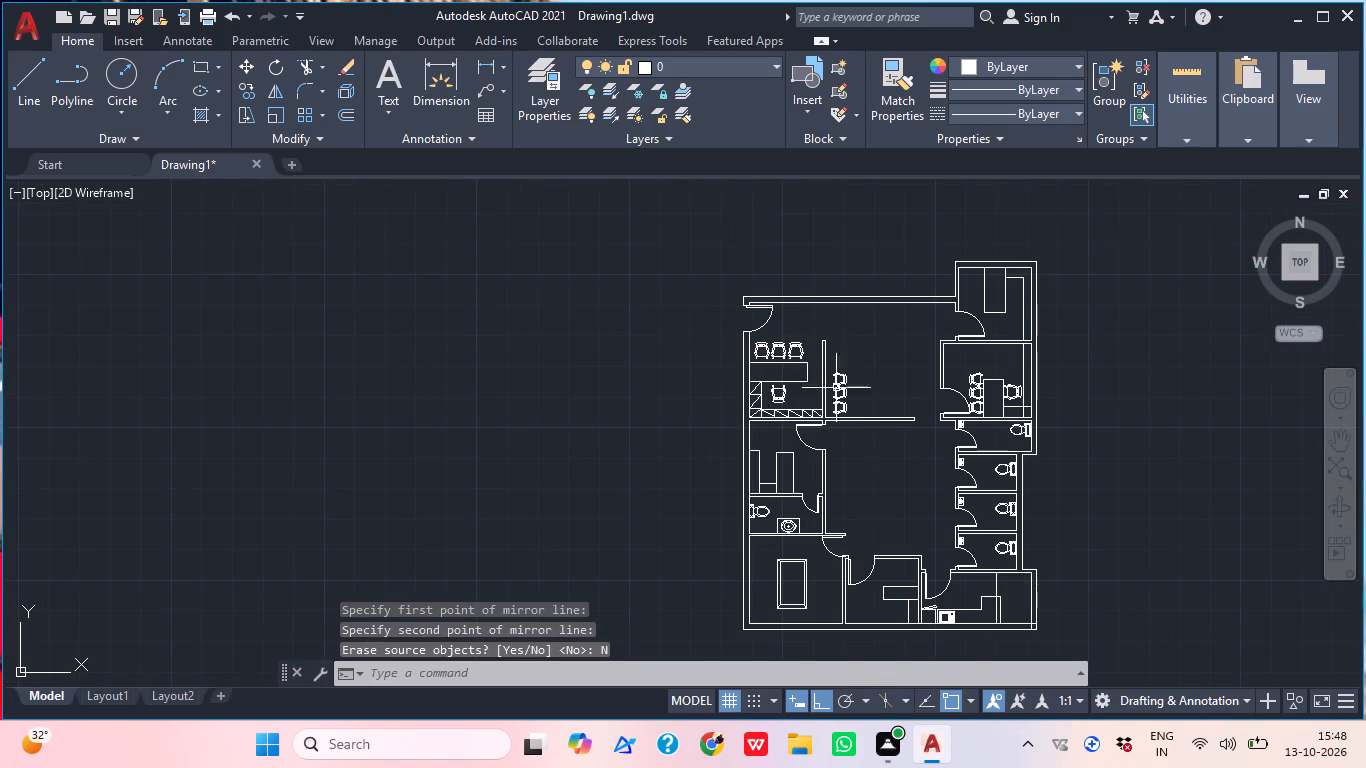
# Copy the three mirrored chairs with Ortho off to the east side of the desk in the western office above the washroom.
pyautogui.scroll(4, 836, 415)
pyautogui.click(899, 416)
pyautogui.click(841, 212)
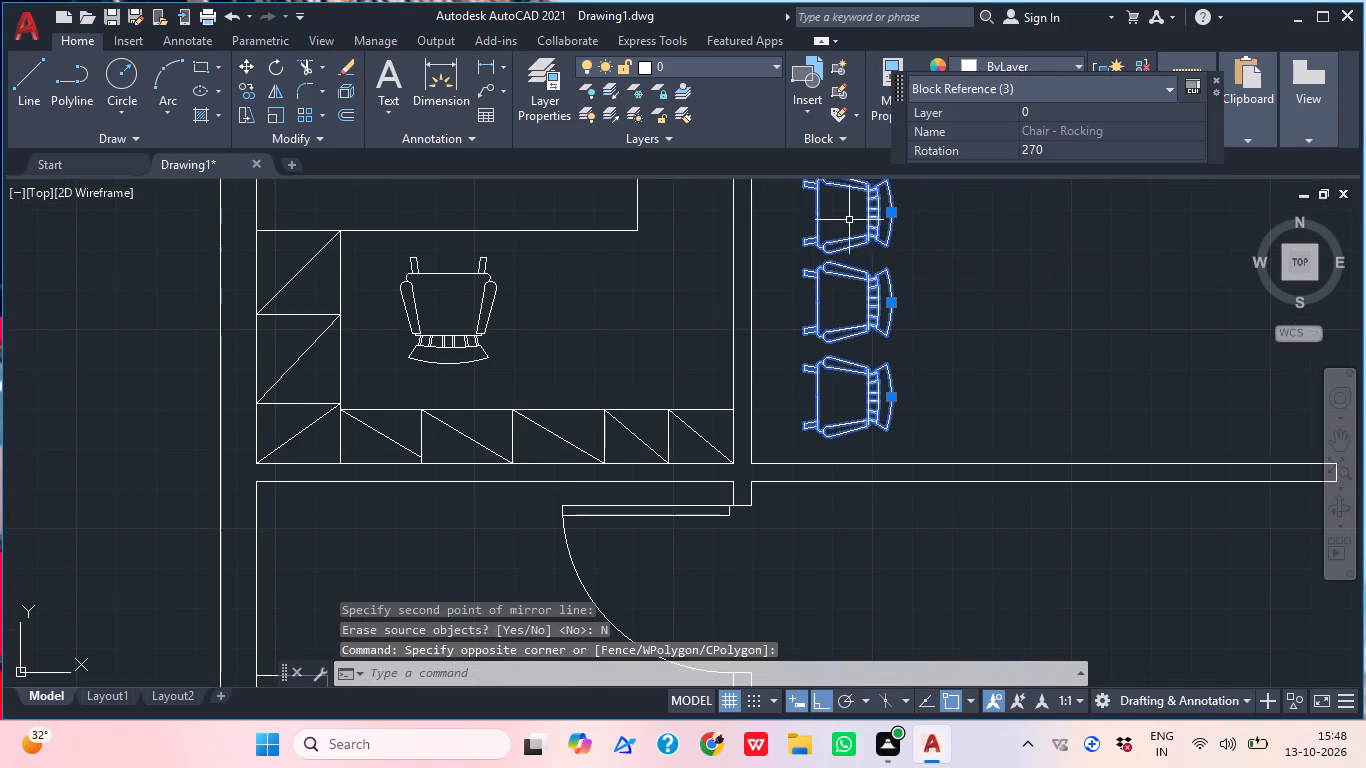
pyautogui.middleClick(893, 279)
pyautogui.write('cop')
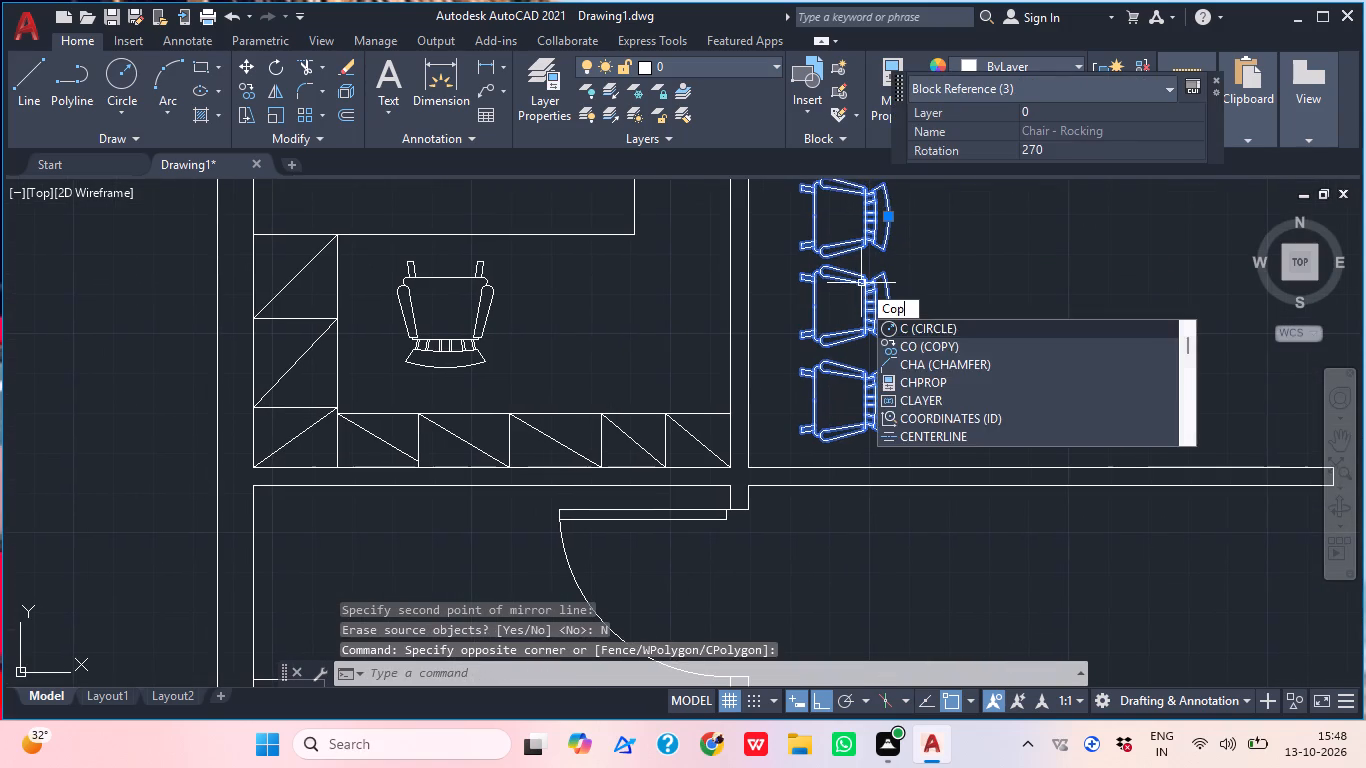
pyautogui.press('space')
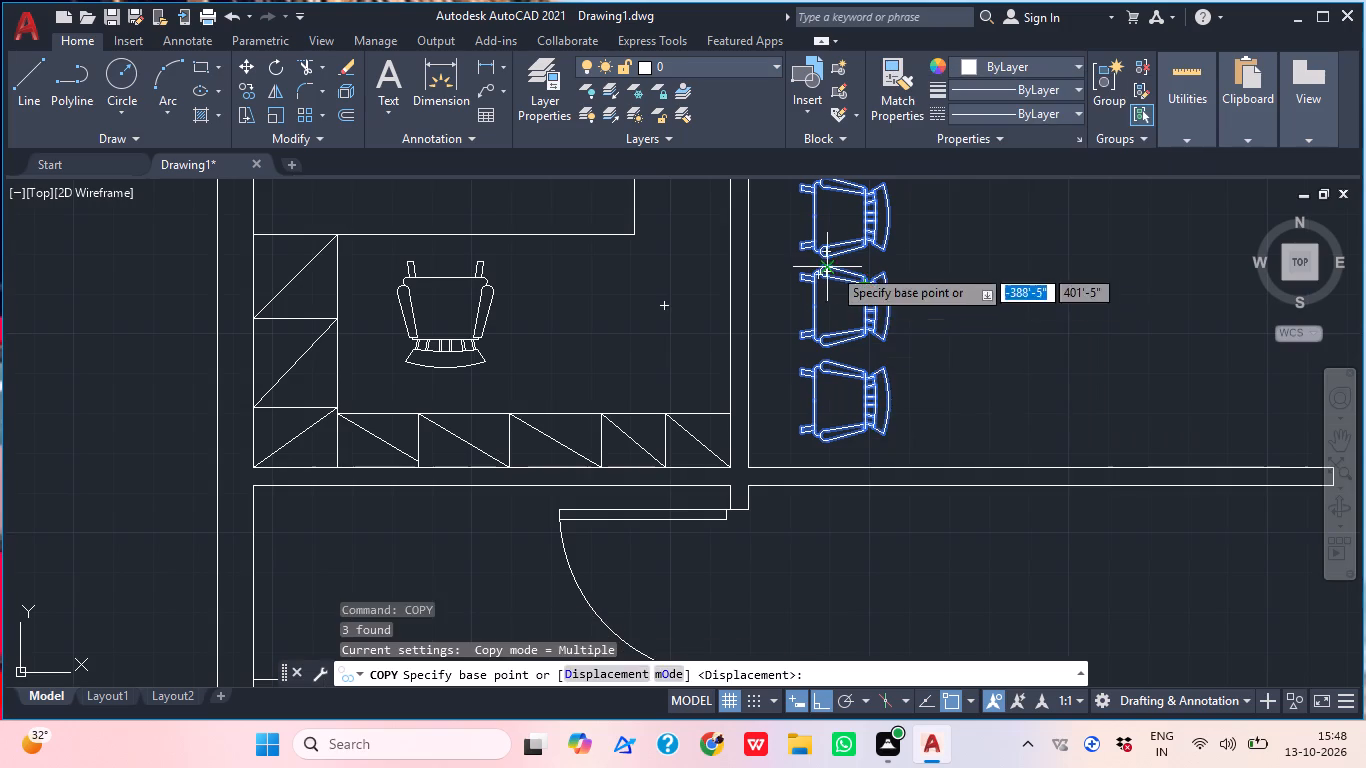
pyautogui.click(832, 267)
pyautogui.moveTo(860, 361); pyautogui.dragTo(959, 234, button='middle')
pyautogui.scroll(-1, 887, 334)
pyautogui.moveTo(762, 448); pyautogui.dragTo(805, 306, button='middle')
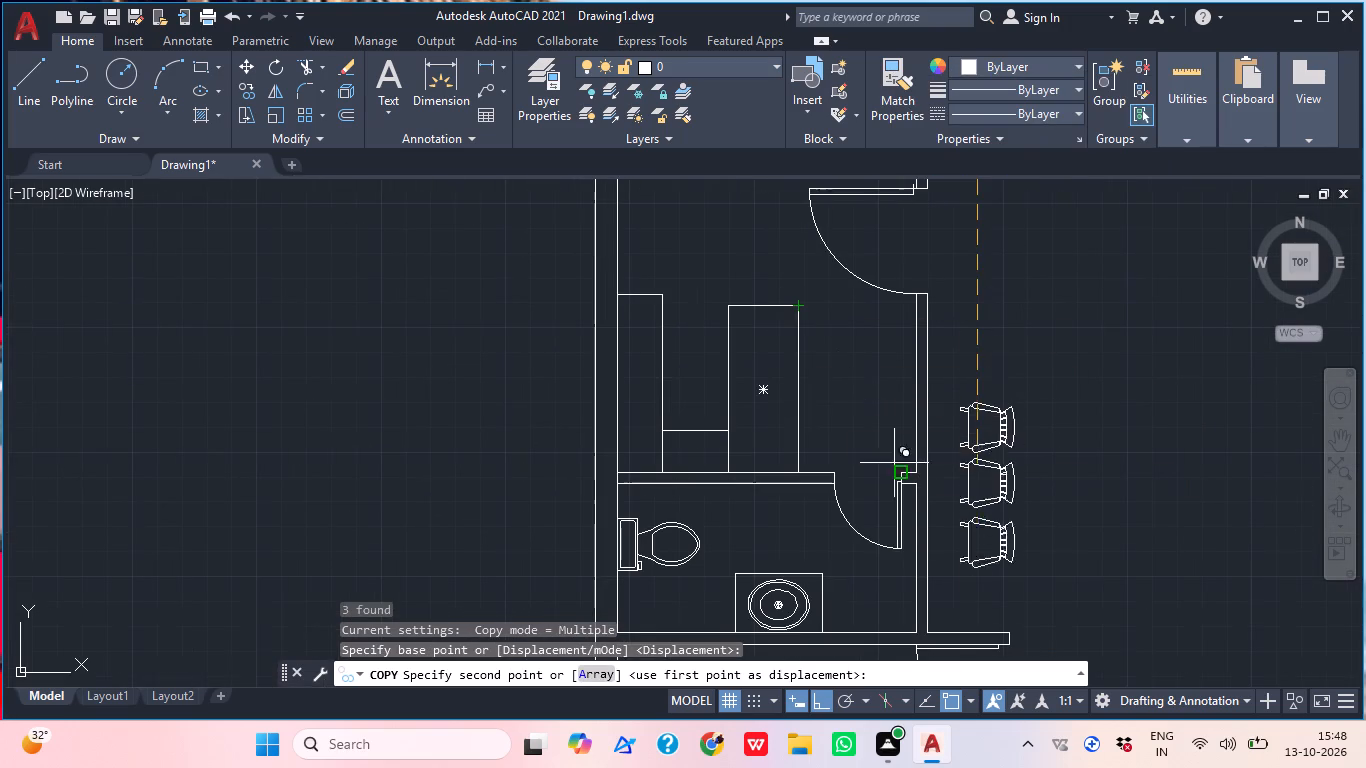
pyautogui.click(824, 705)
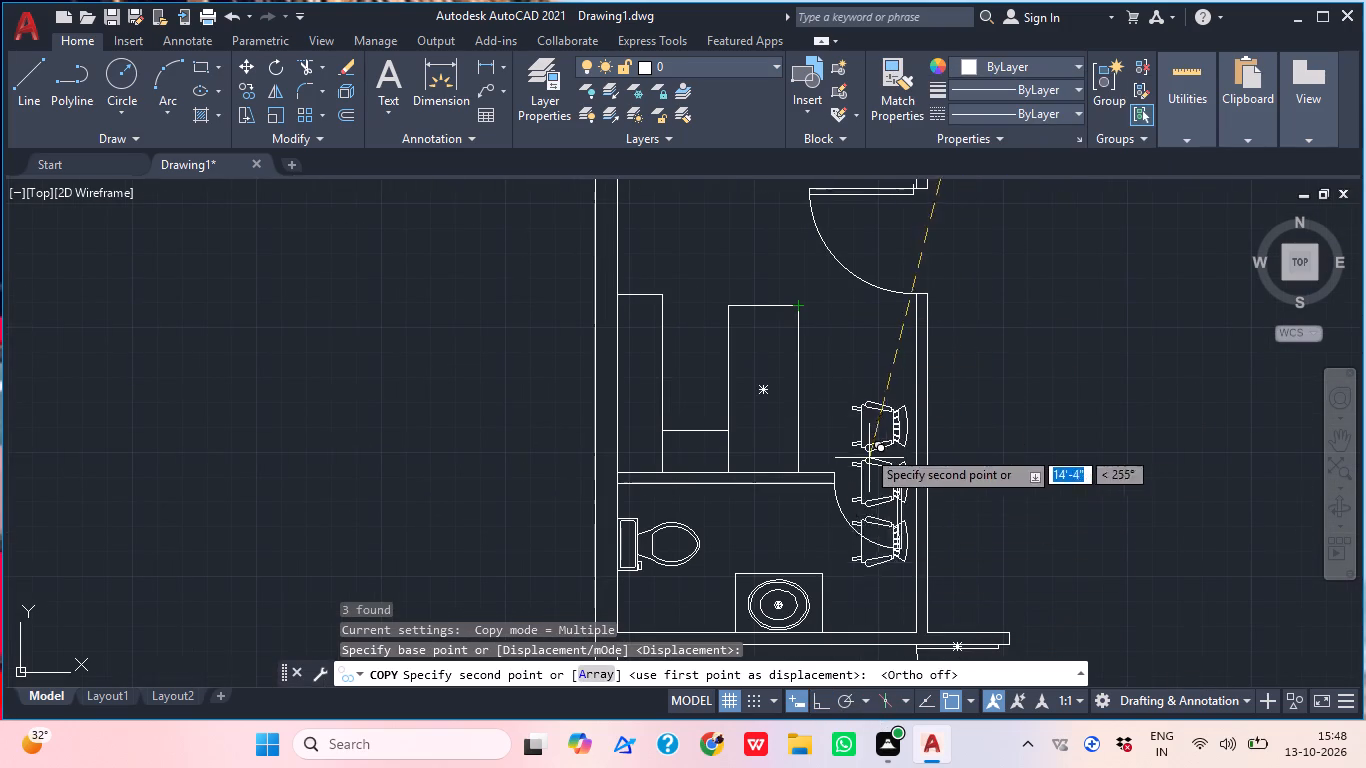
pyautogui.scroll(1, 819, 358)
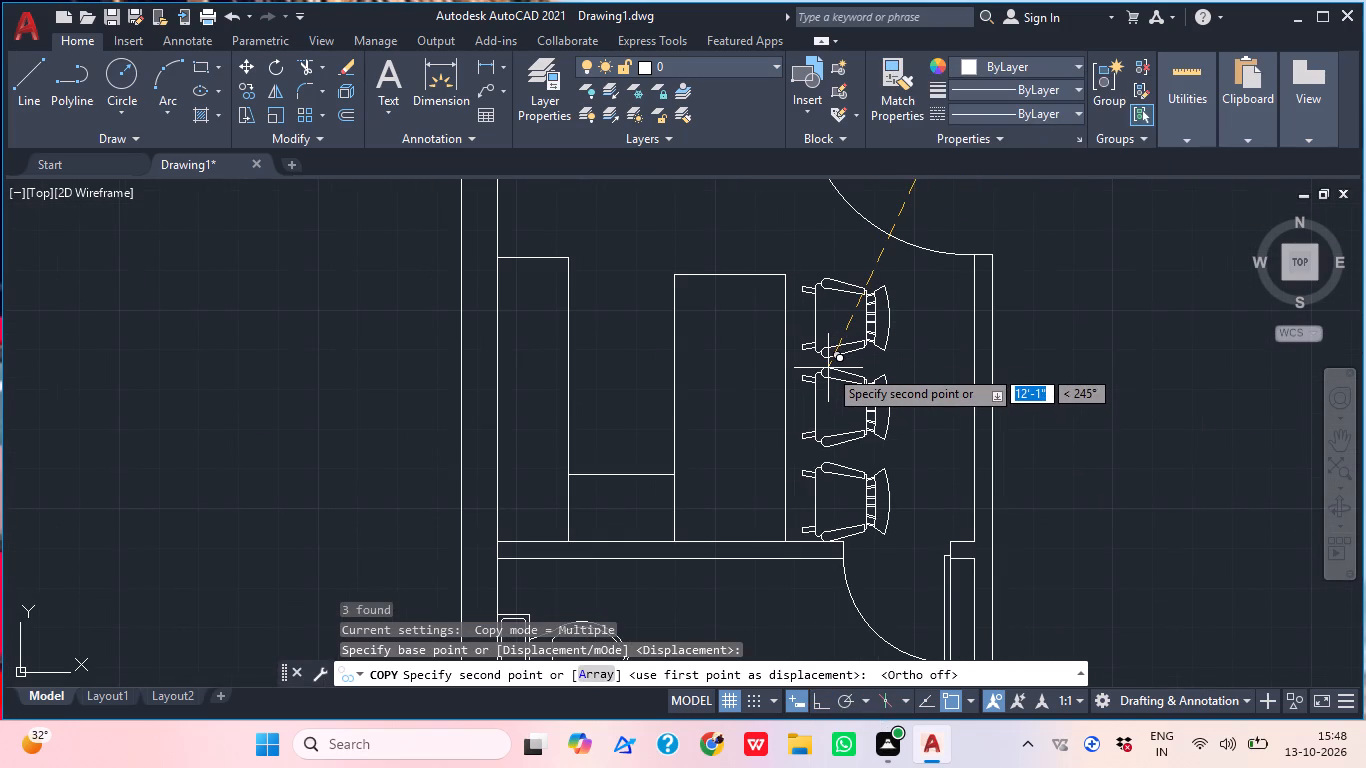
pyautogui.scroll(1, 828, 368)
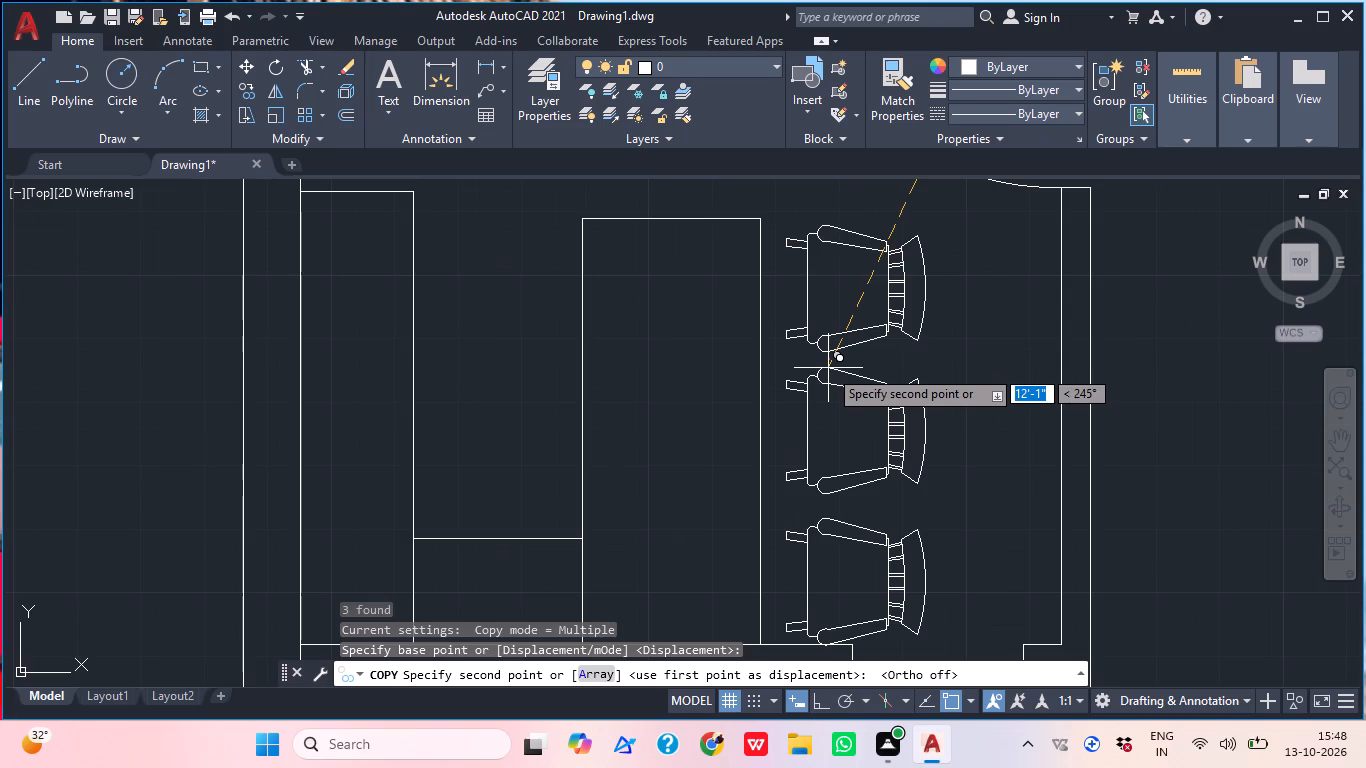
pyautogui.click(821, 353)
pyautogui.scroll(-1, 930, 362)
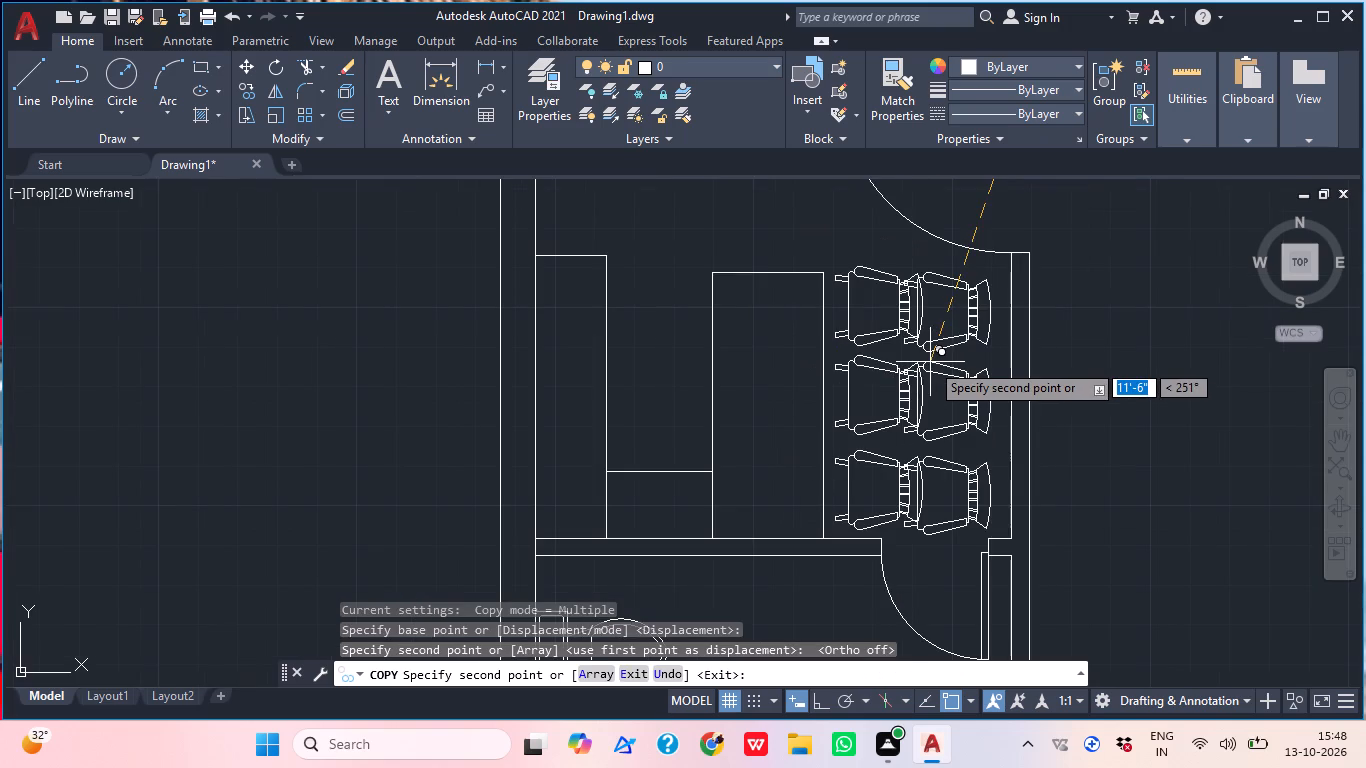
pyautogui.scroll(-3, 905, 383)
pyautogui.moveTo(897, 393); pyautogui.dragTo(869, 539, button='middle')
pyautogui.press('Escape')
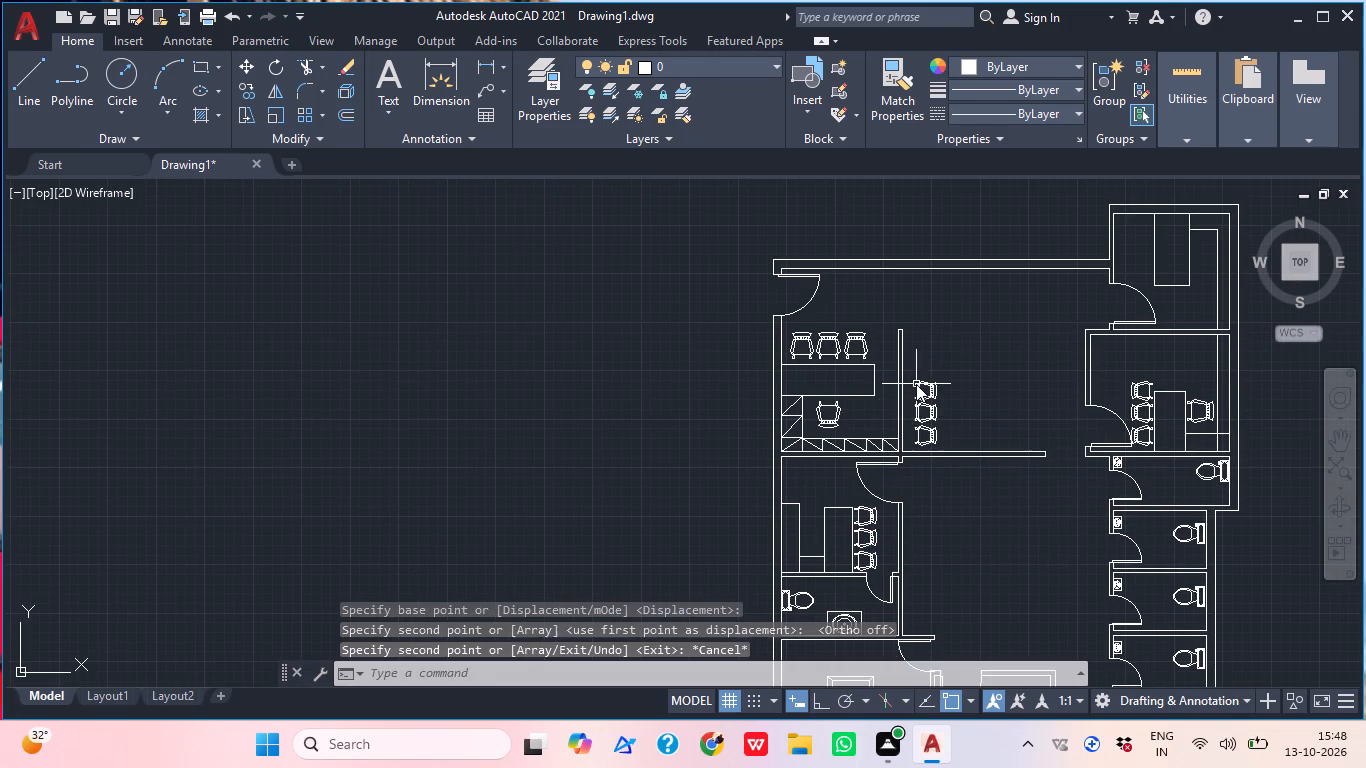
# Mirror the topmost of the copied chairs about the desk's vertical centre line with Ortho on, keeping the original.
pyautogui.moveTo(855, 474); pyautogui.dragTo(897, 397, button='middle')
pyautogui.scroll(1, 897, 397)
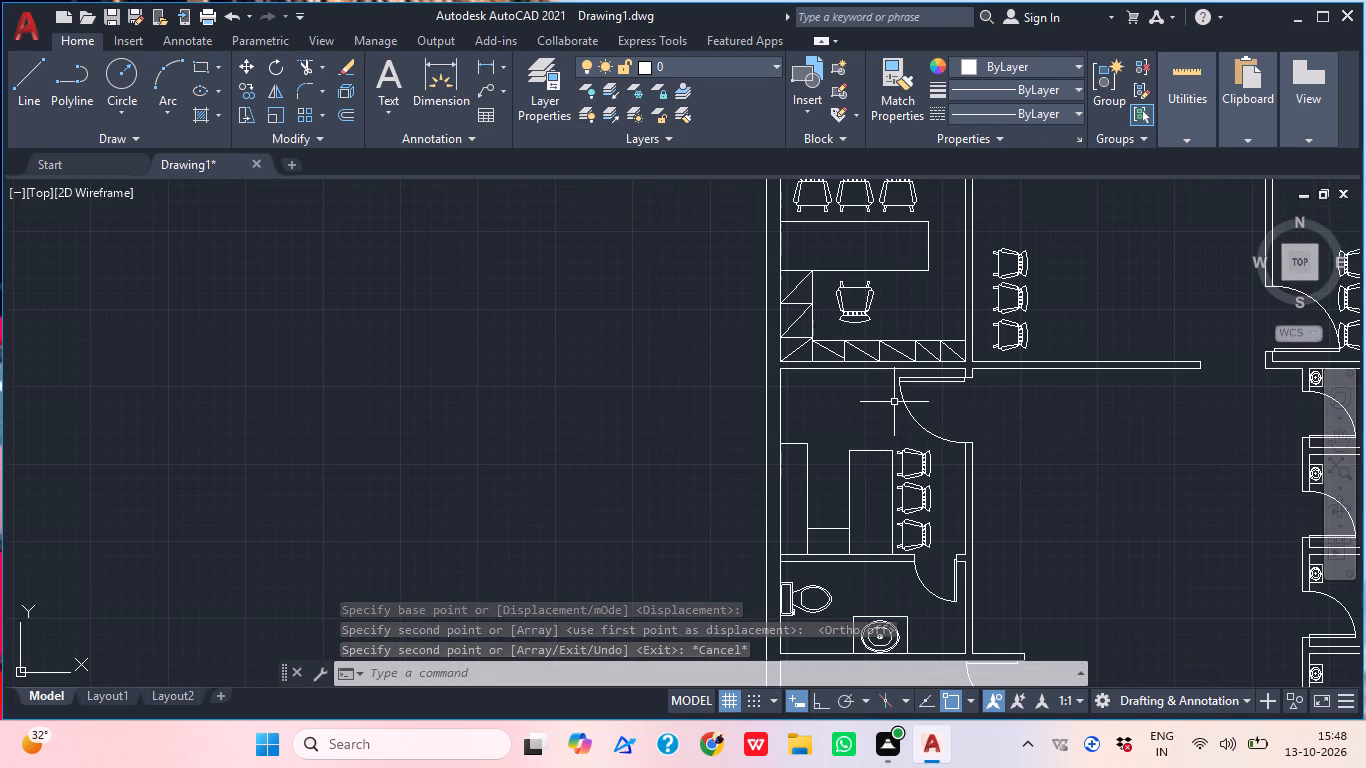
pyautogui.scroll(2, 913, 482)
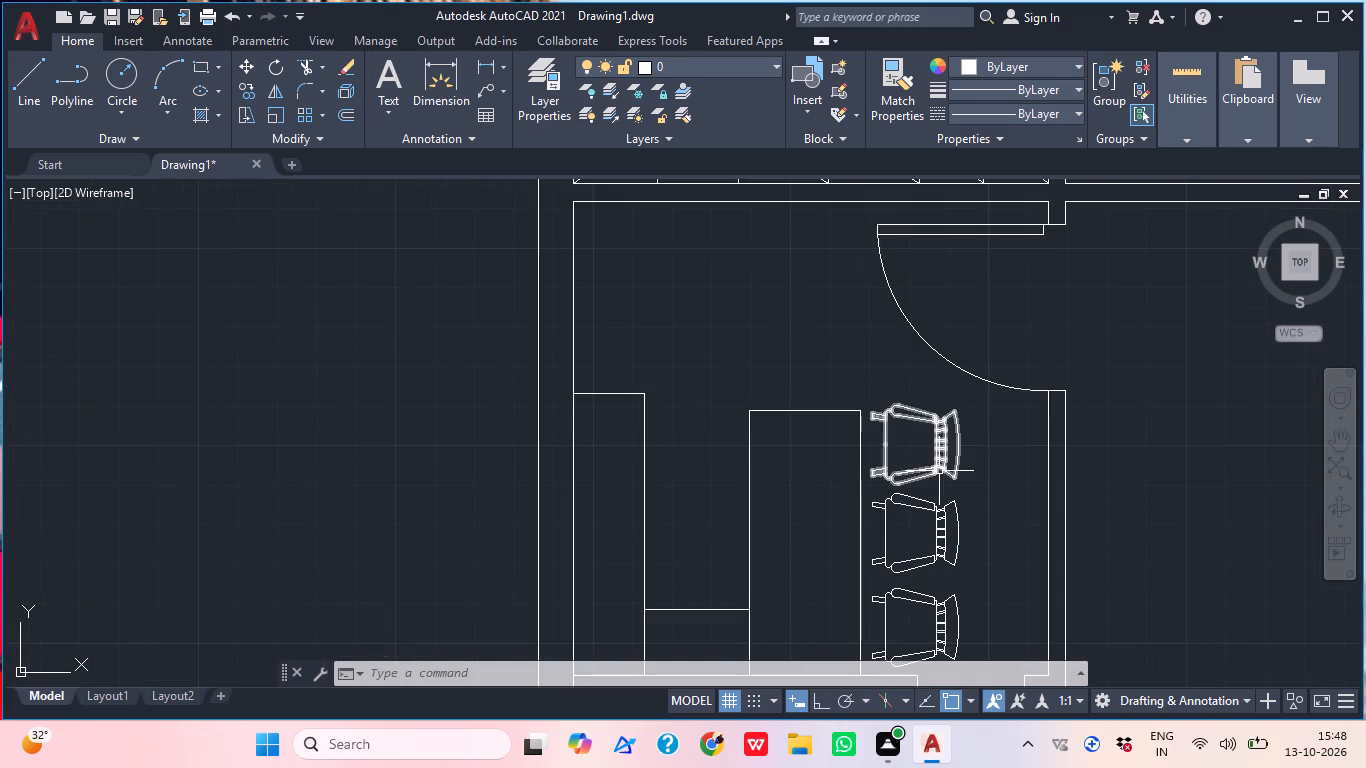
pyautogui.click(946, 470)
pyautogui.write('mi')
pyautogui.press('space')
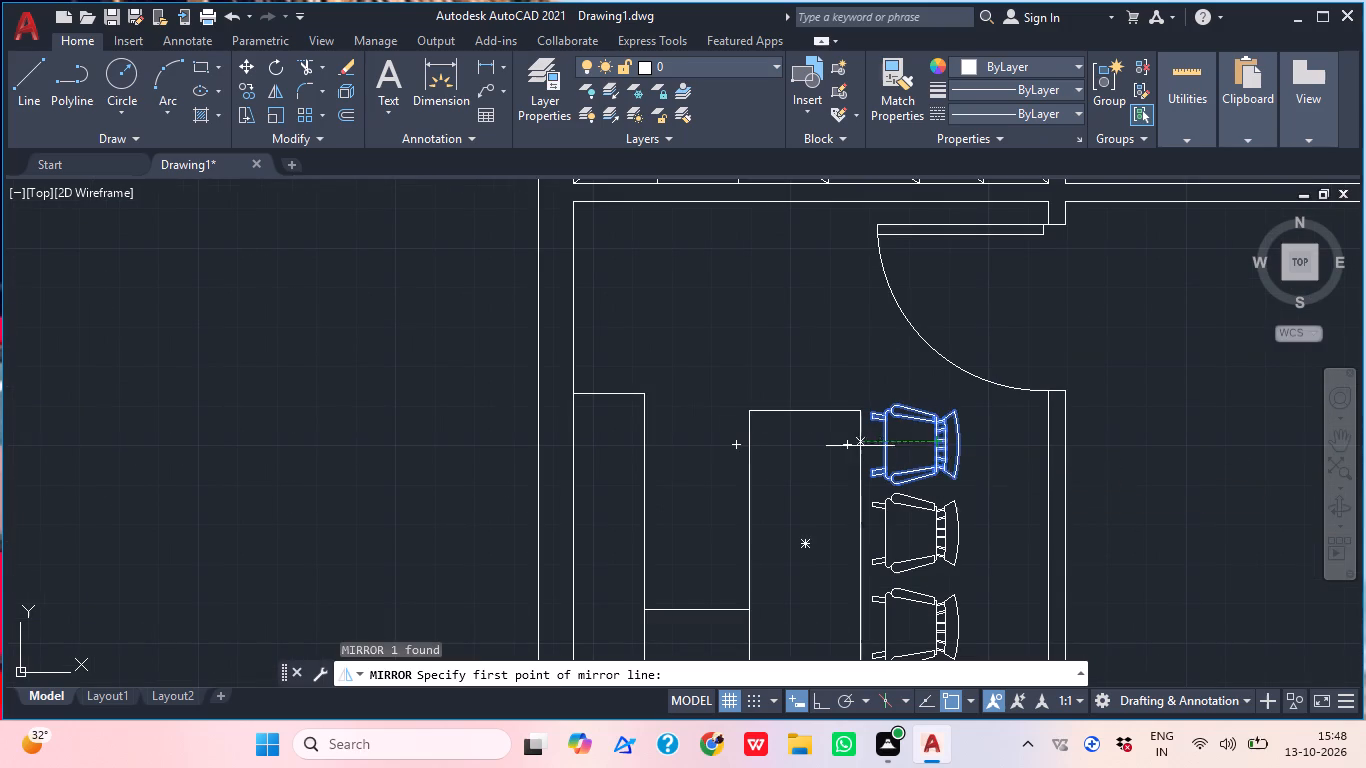
pyautogui.click(813, 414)
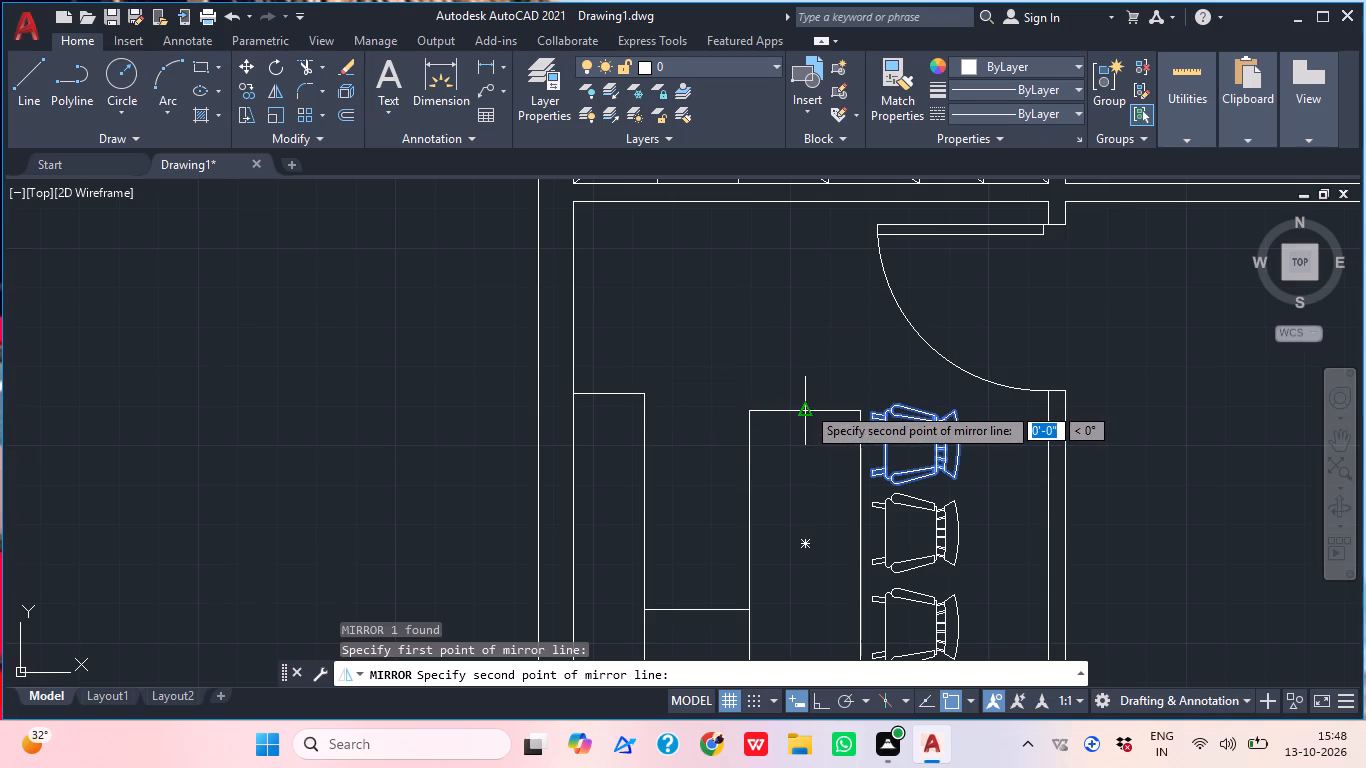
pyautogui.click(820, 702)
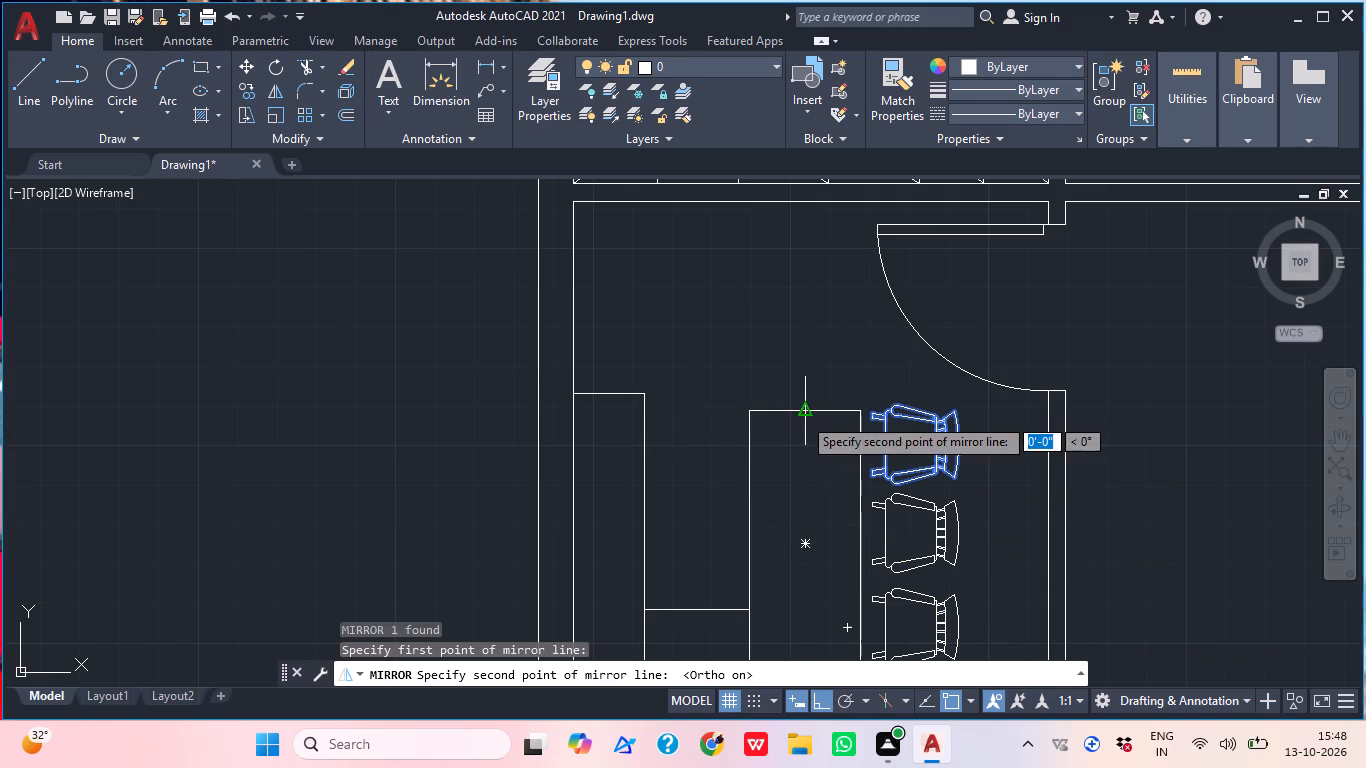
pyautogui.click(792, 480)
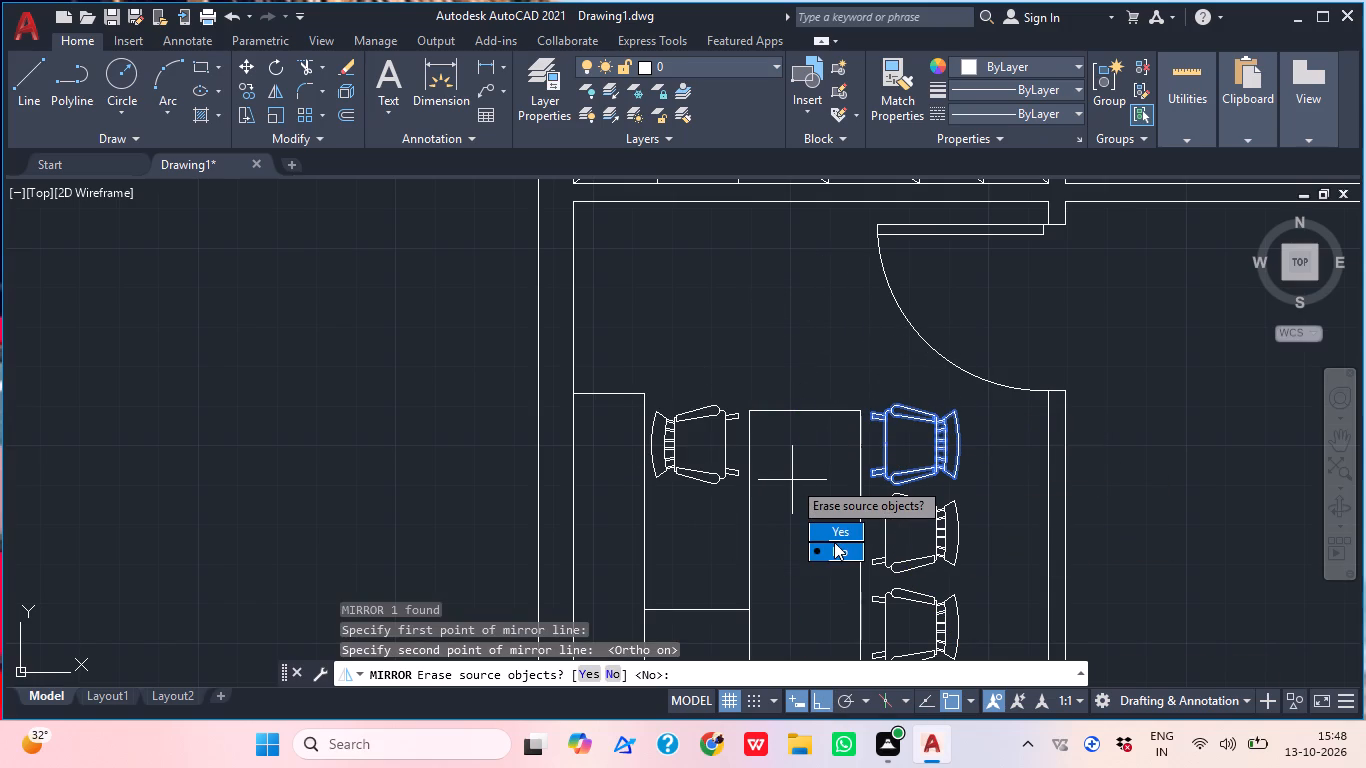
pyautogui.moveTo(833, 550); pyautogui.dragTo(792, 480)
# Move the mirrored chair straight down along the desk's west edge, between the desk and the side counter.
pyautogui.click(673, 446)
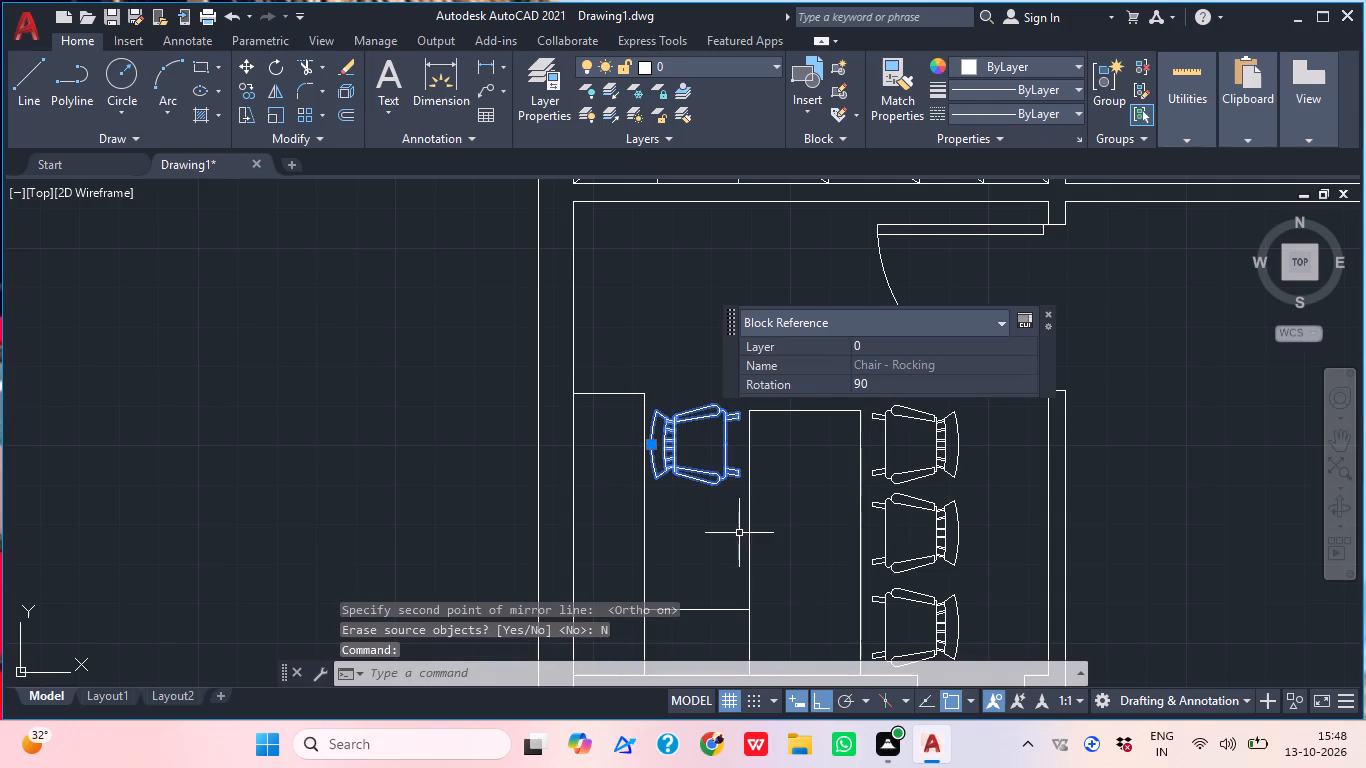
pyautogui.write('m')
pyautogui.press('space')
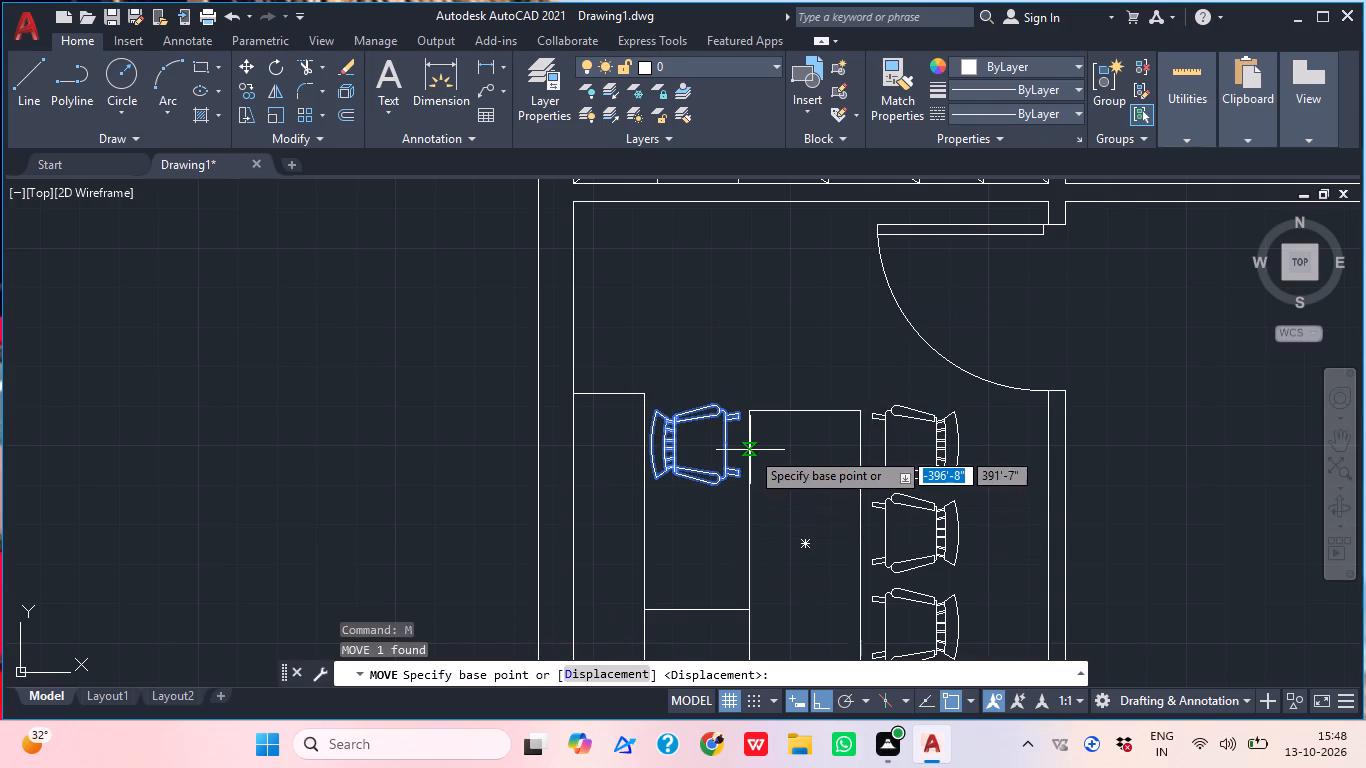
pyautogui.click(750, 450)
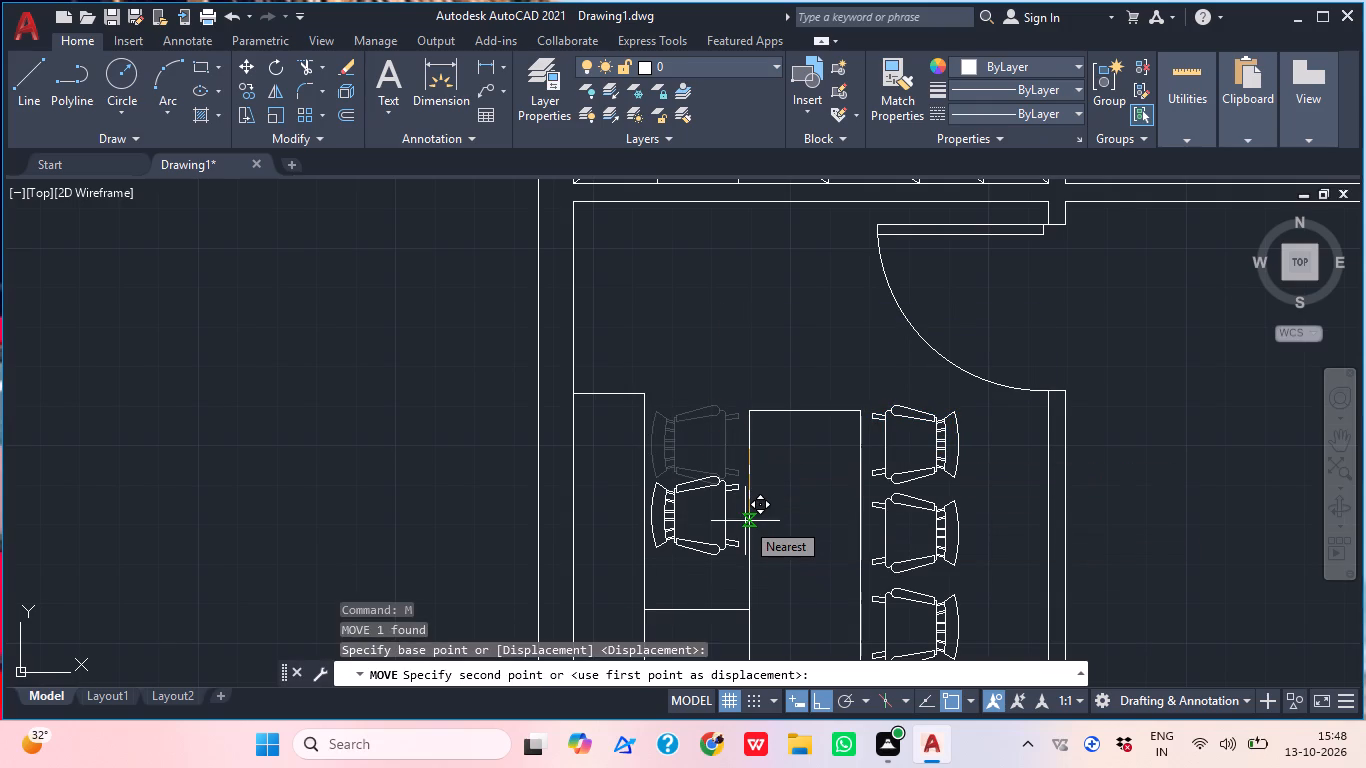
pyautogui.click(745, 521)
pyautogui.scroll(-2, 856, 424)
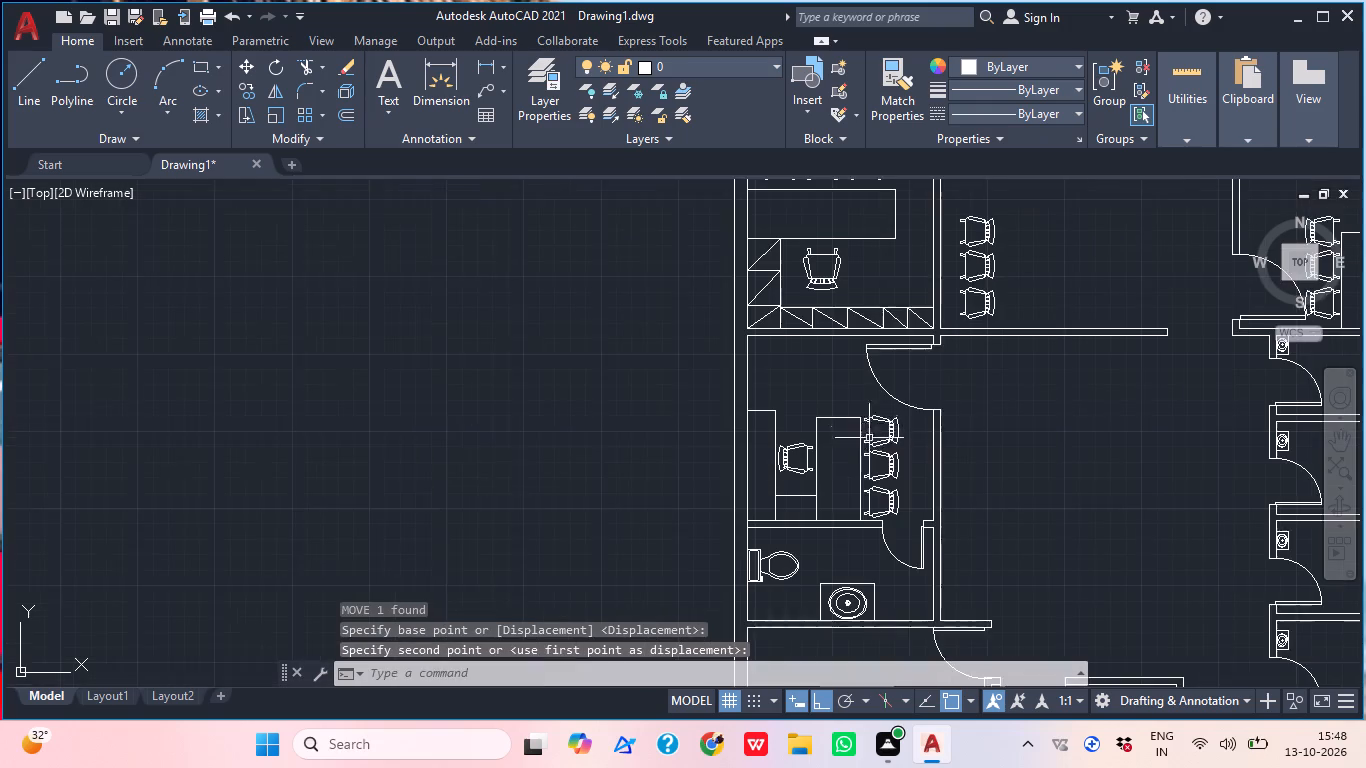
# Start a line outline in the central hall: a vertical west side about 9'-7" long, followed by a southeast diagonal about 3' long.
pyautogui.moveTo(869, 449); pyautogui.dragTo(862, 417, button='middle')
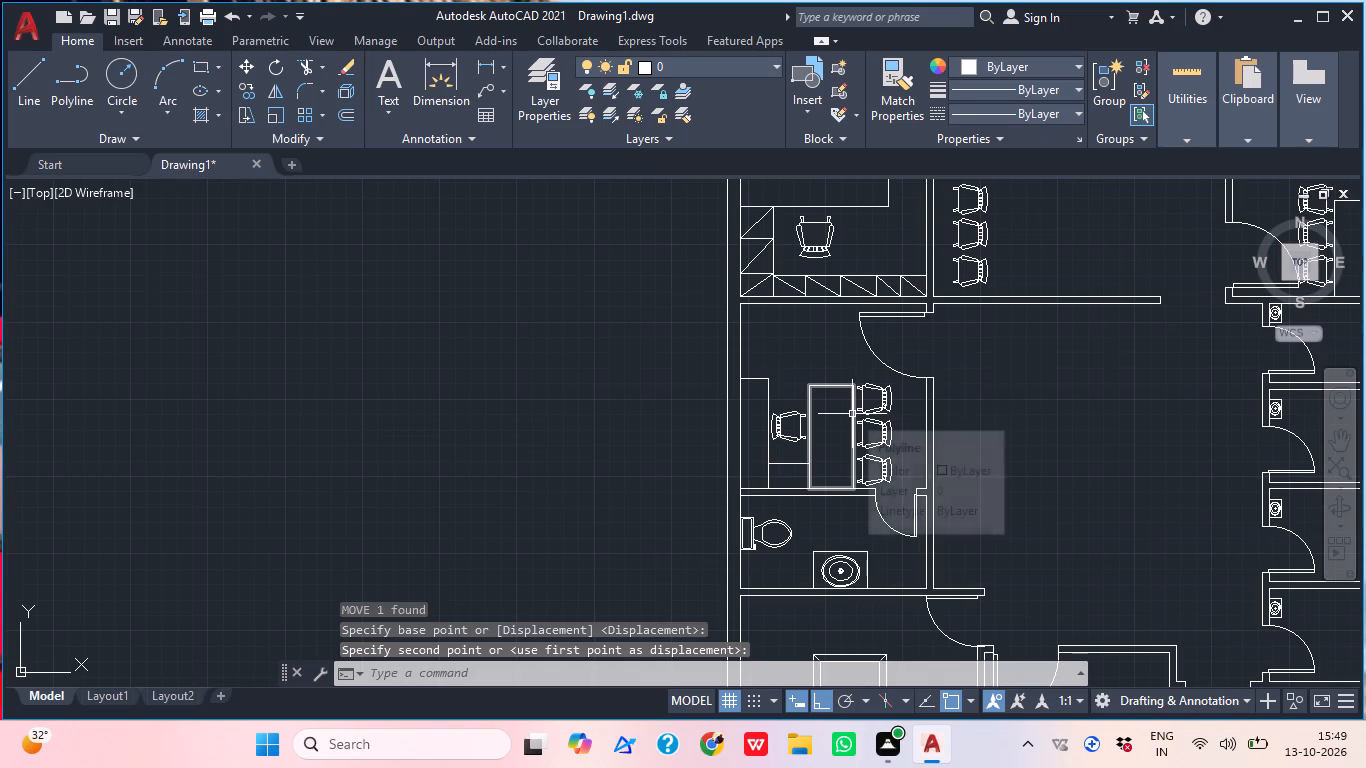
pyautogui.moveTo(946, 421); pyautogui.dragTo(949, 354, button='middle')
pyautogui.moveTo(955, 415); pyautogui.dragTo(851, 498, button='middle')
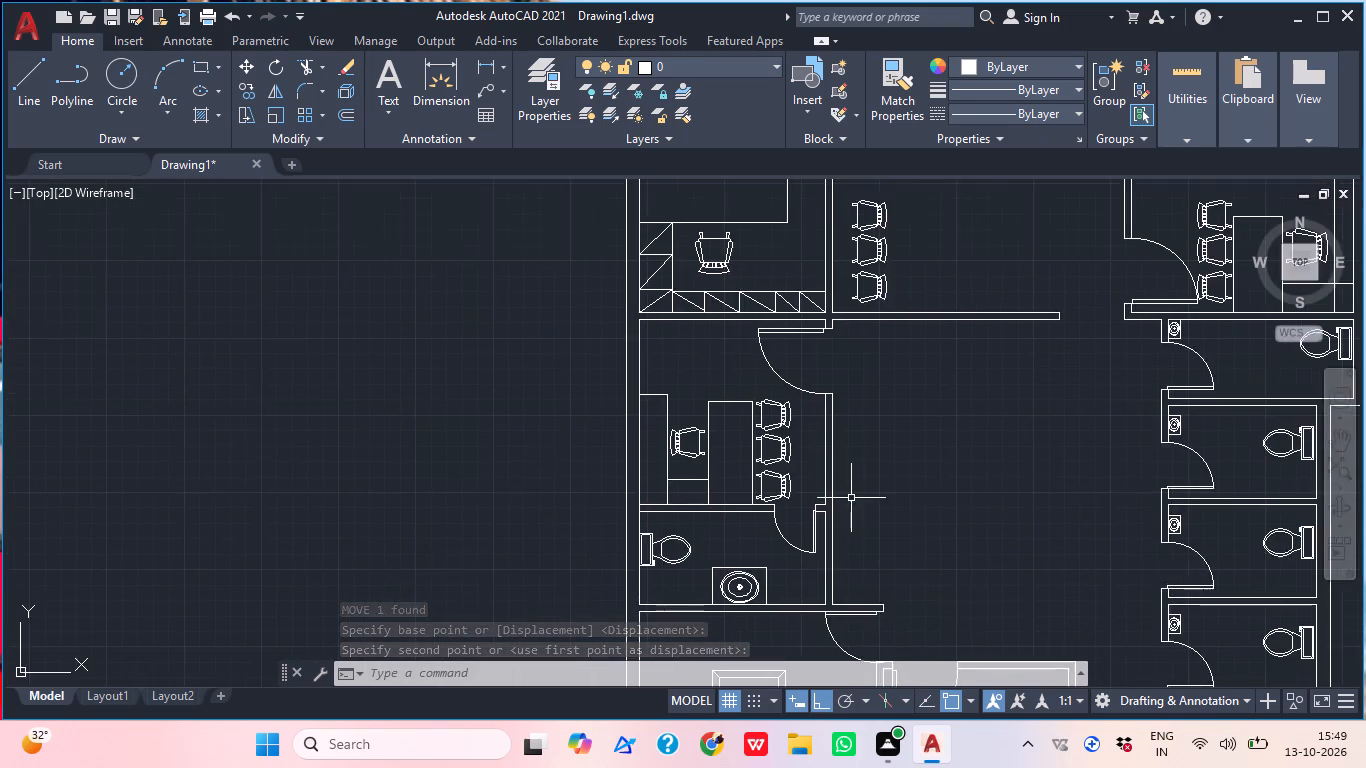
pyautogui.moveTo(851, 498); pyautogui.dragTo(901, 424, button='middle')
pyautogui.moveTo(873, 555); pyautogui.dragTo(797, 555, button='middle')
pyautogui.moveTo(884, 512); pyautogui.dragTo(794, 512, button='middle')
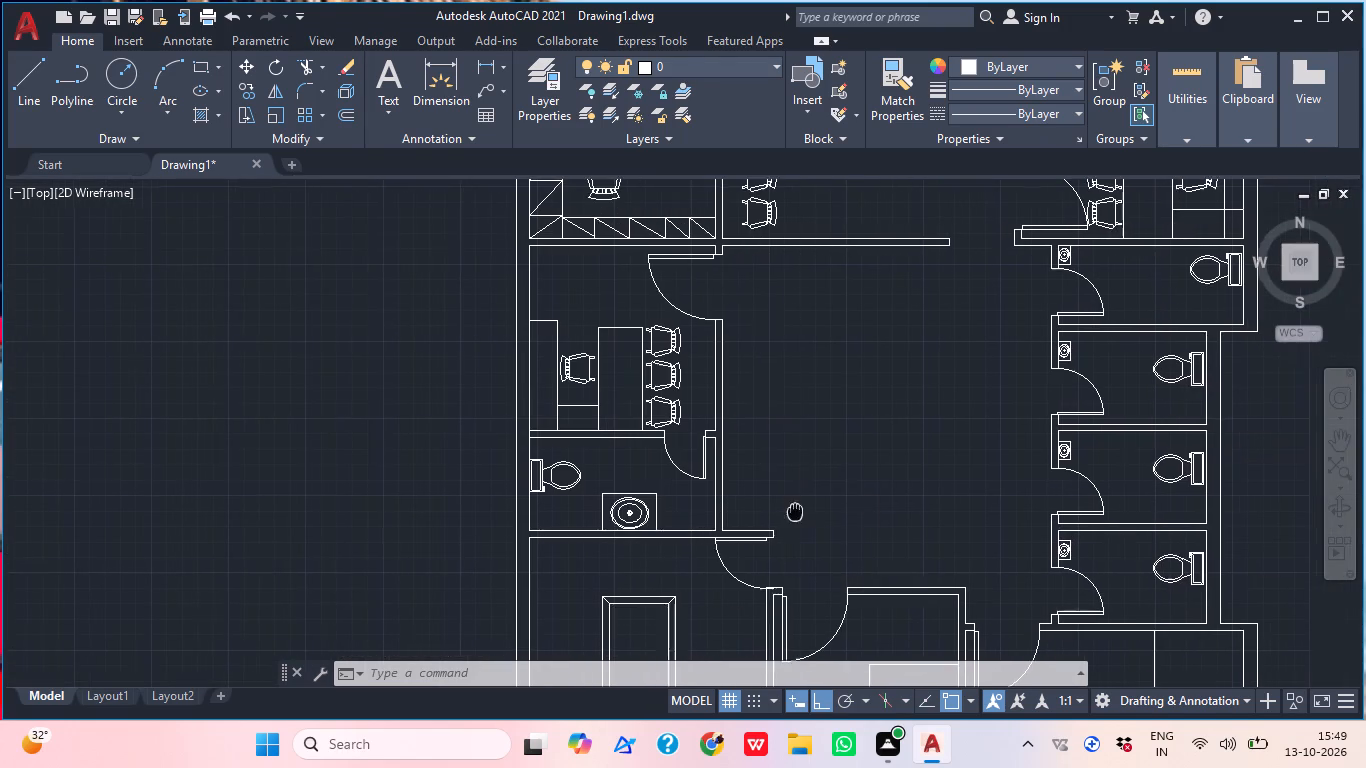
pyautogui.moveTo(794, 512); pyautogui.dragTo(791, 513, button='middle')
pyautogui.write('l')
pyautogui.press('space')
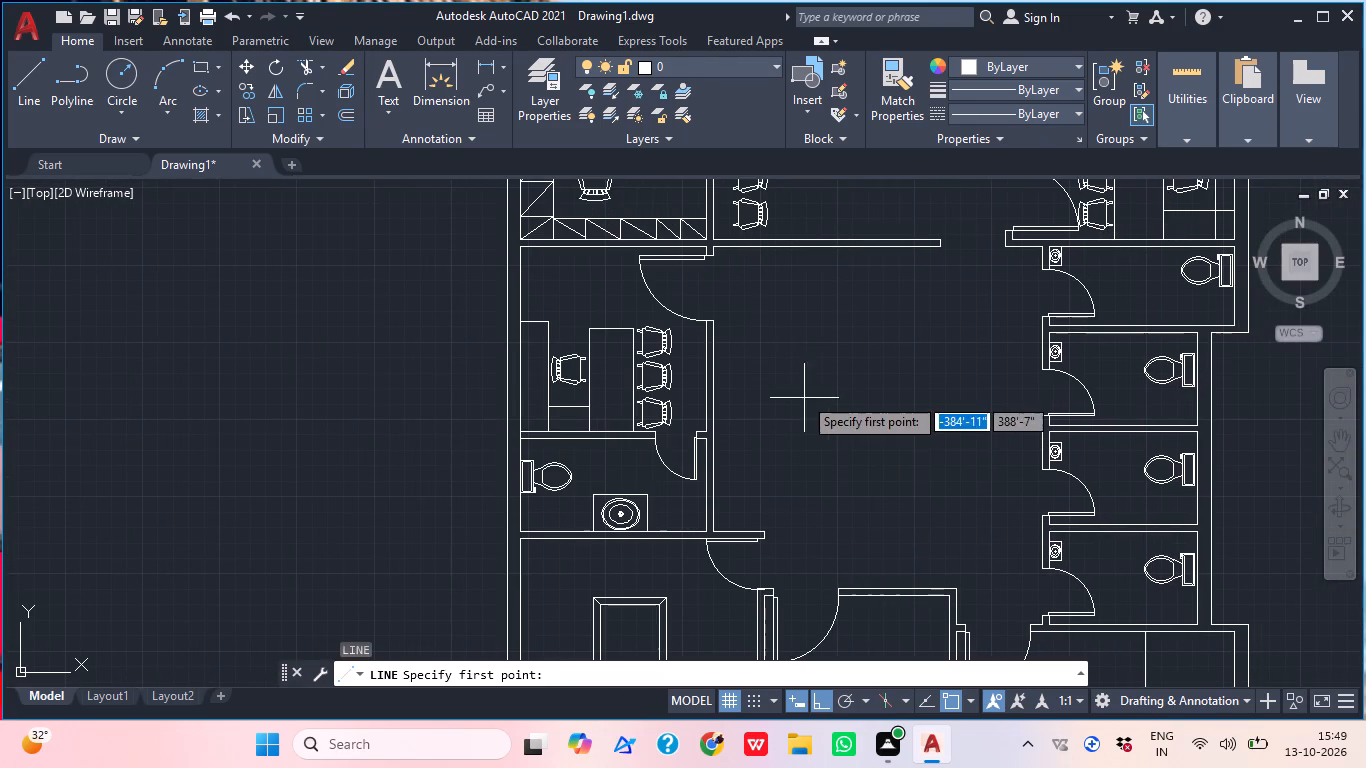
pyautogui.click(783, 336)
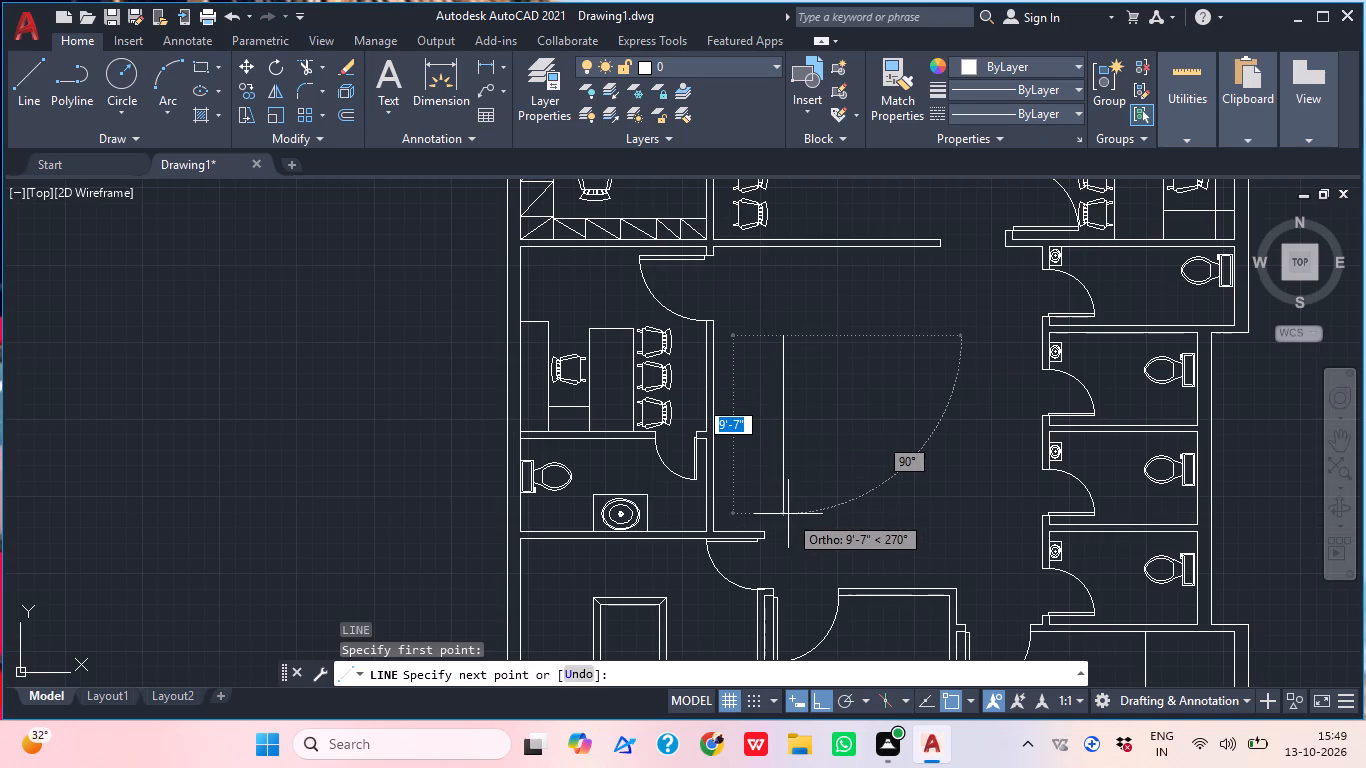
pyautogui.click(777, 513)
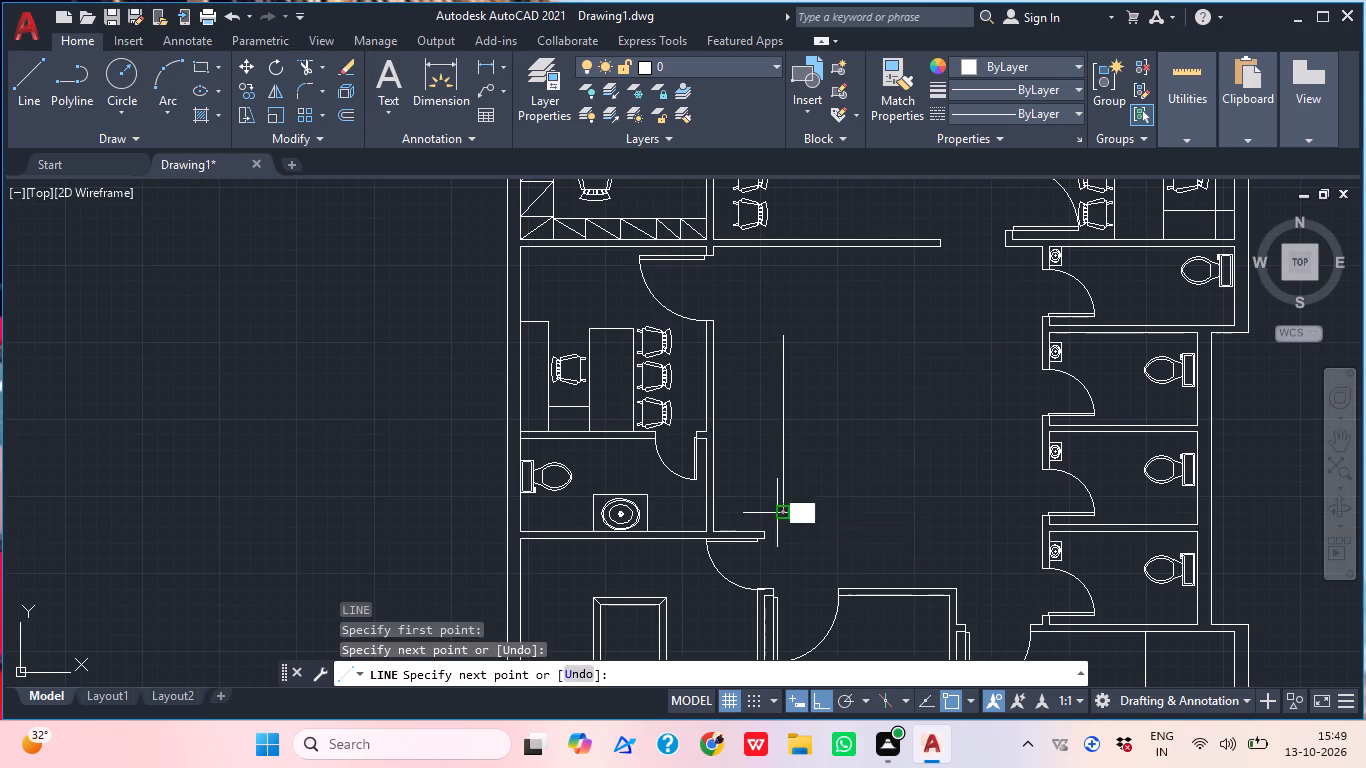
pyautogui.click(825, 700)
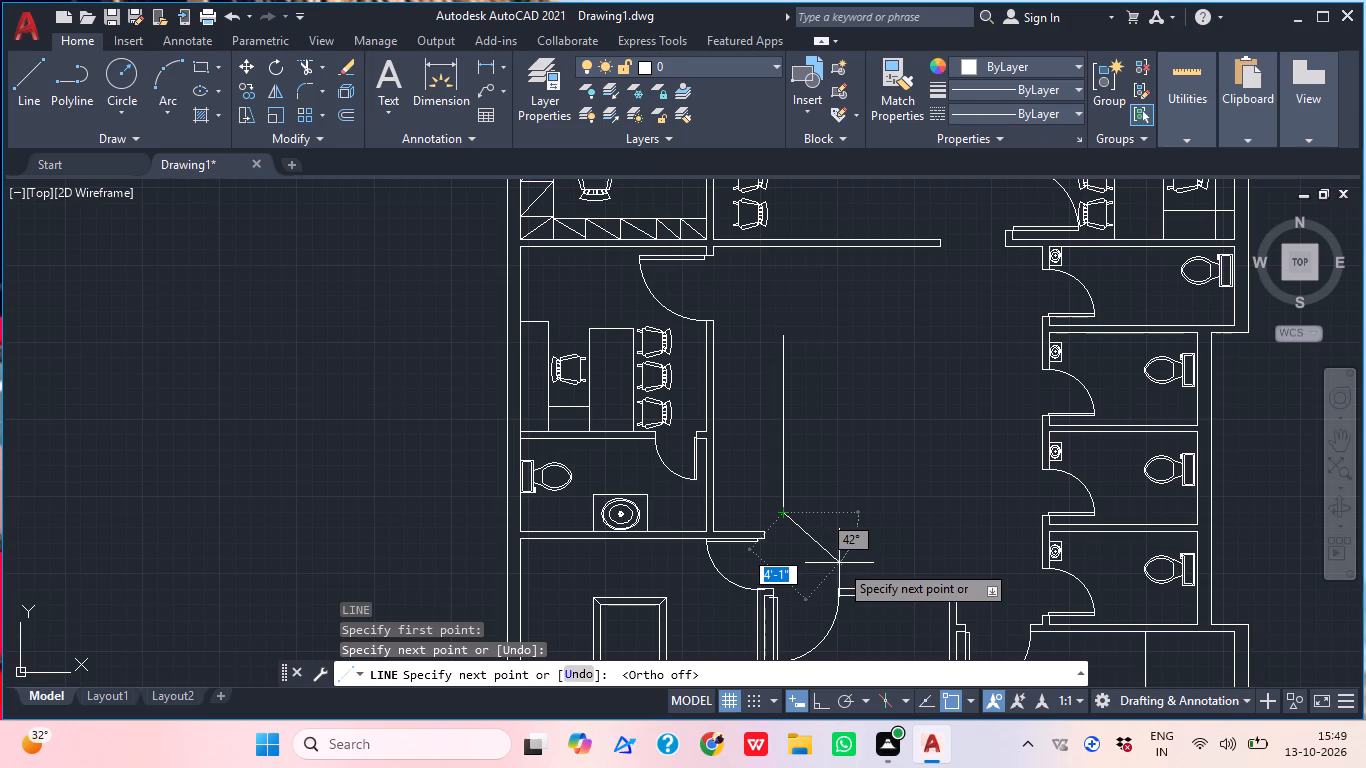
pyautogui.scroll(1, 839, 563)
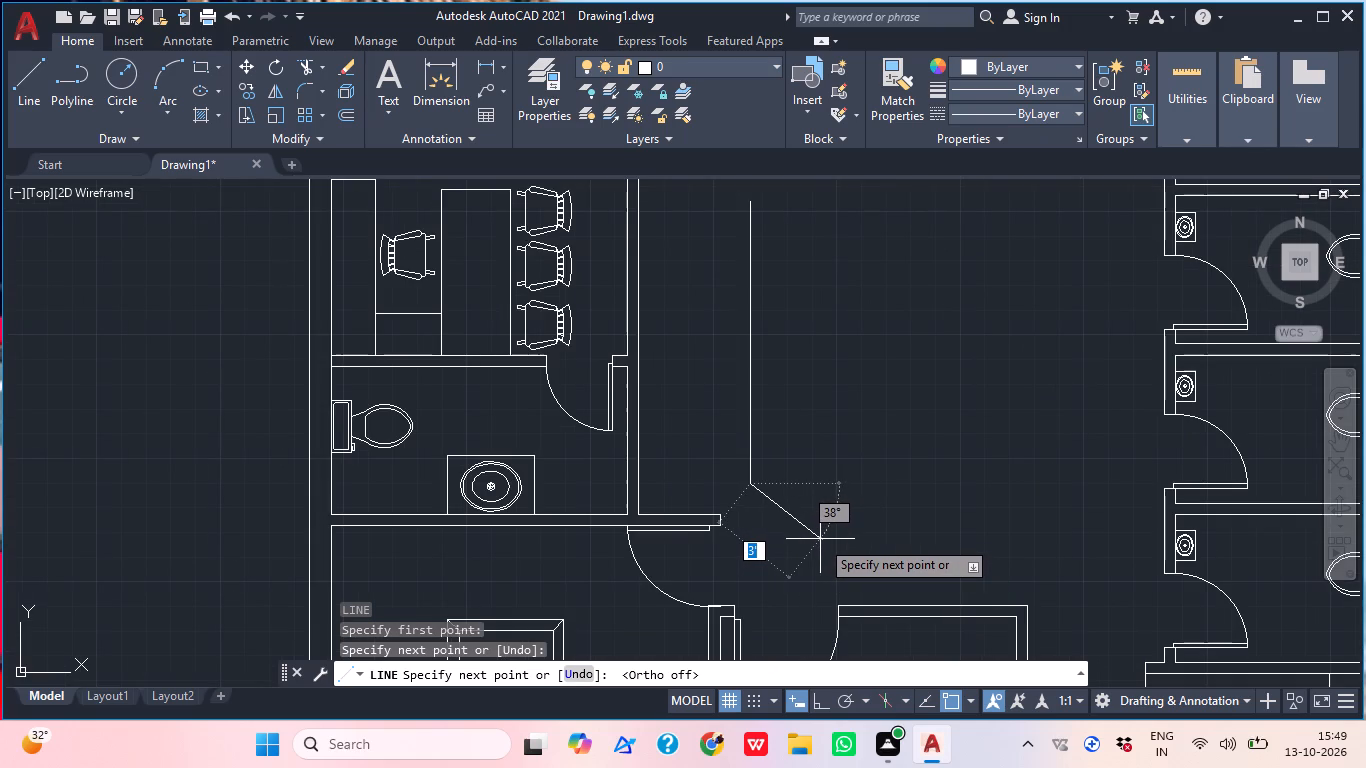
pyautogui.click(820, 539)
# Continue the outline with a horizontal south edge about 5'-4" long and a northeast diagonal about 2'-8" long.
pyautogui.moveTo(975, 550); pyautogui.dragTo(856, 550, button='middle')
pyautogui.scroll(1, 856, 550)
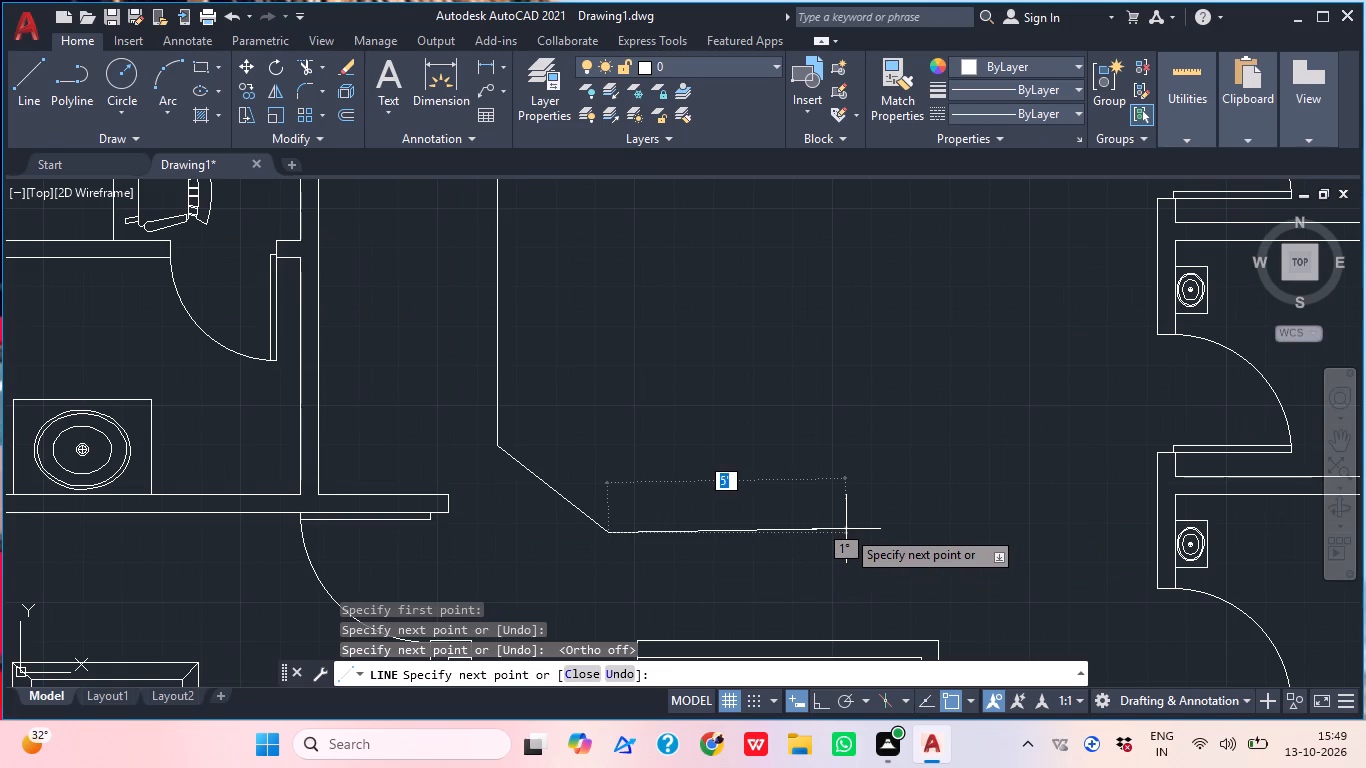
pyautogui.click(824, 700)
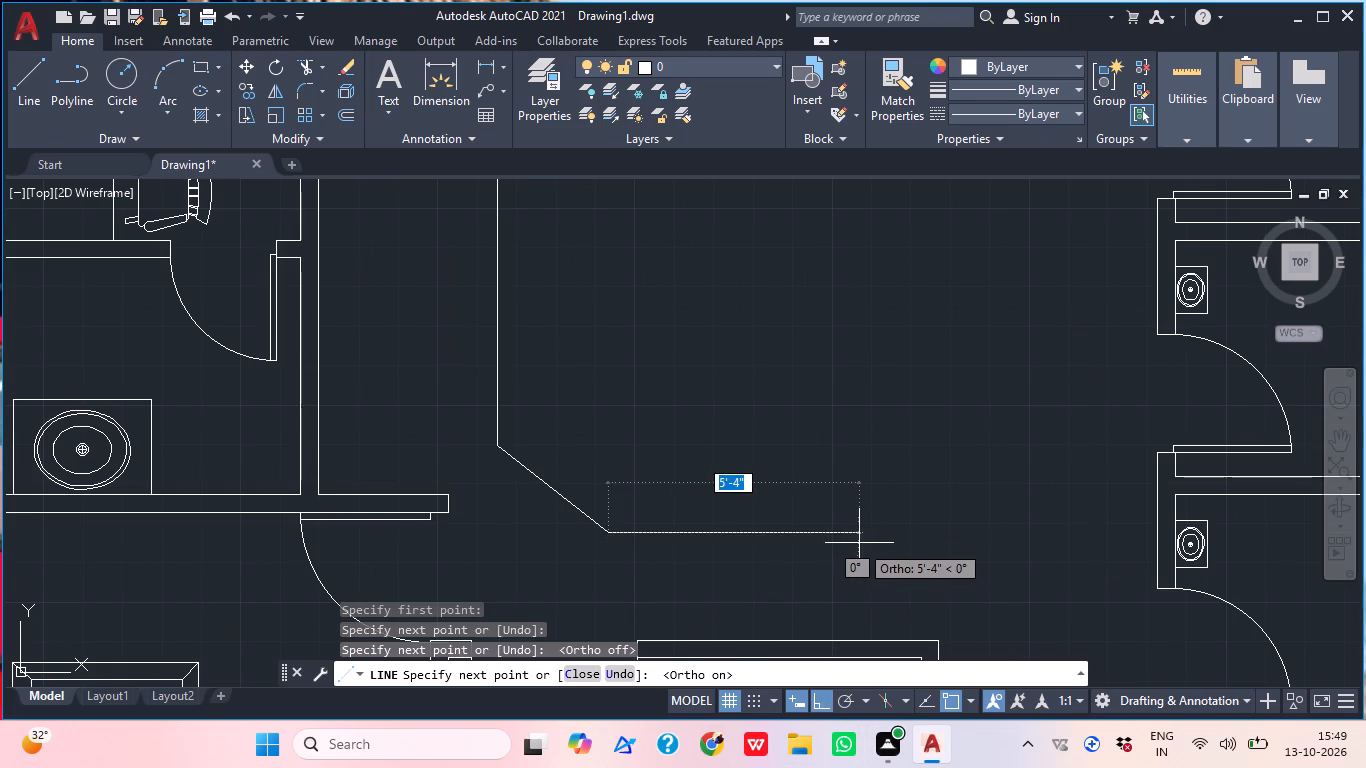
pyautogui.click(859, 543)
pyautogui.moveTo(918, 504); pyautogui.dragTo(810, 606, button='middle')
pyautogui.moveTo(859, 531); pyautogui.dragTo(872, 481, button='middle')
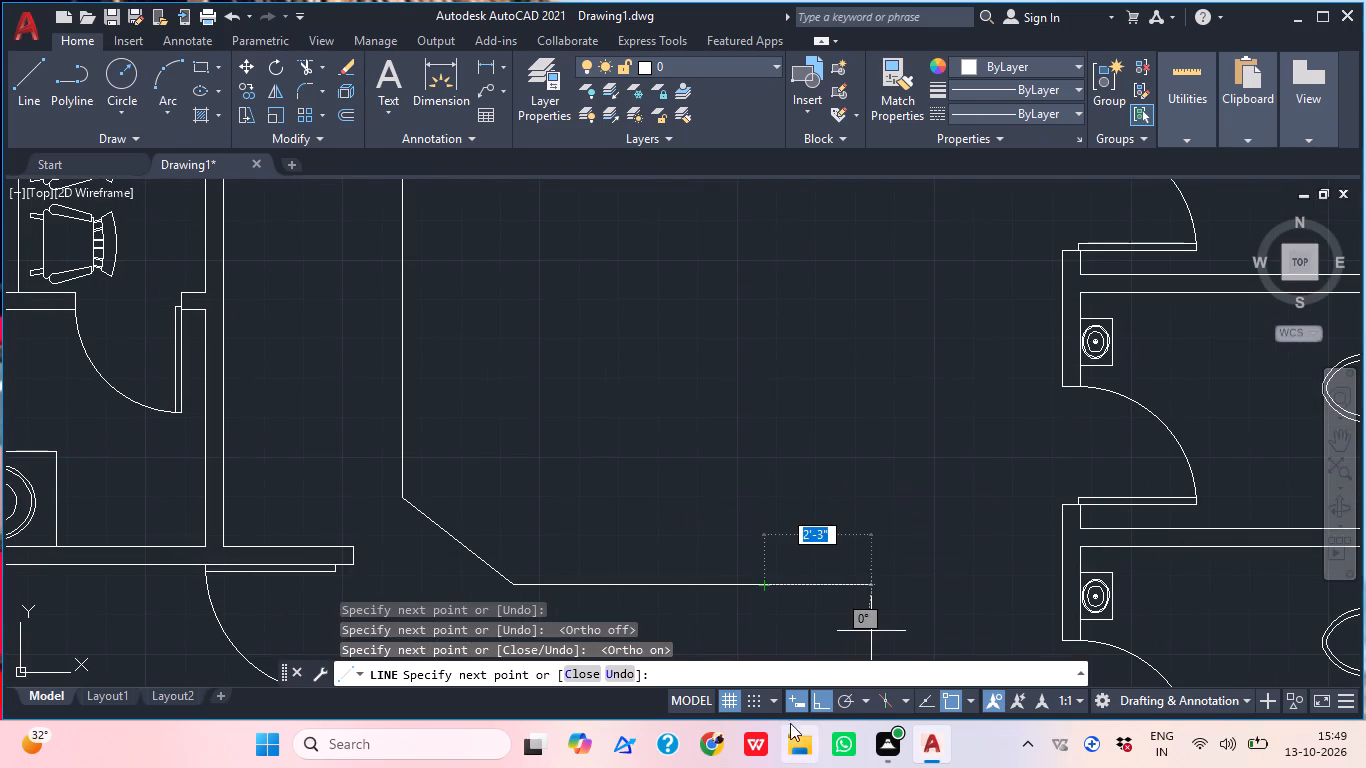
pyautogui.moveTo(815, 702); pyautogui.dragTo(819, 691)
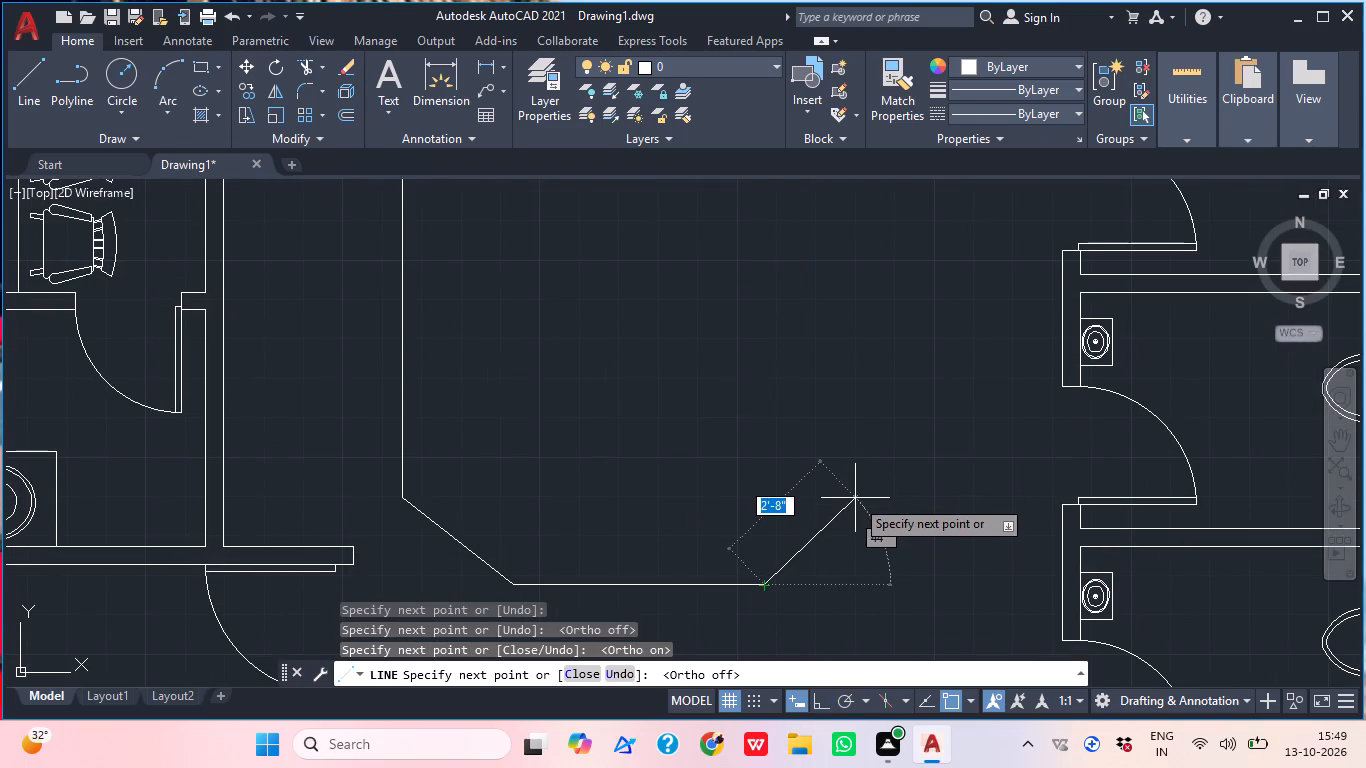
pyautogui.click(855, 498)
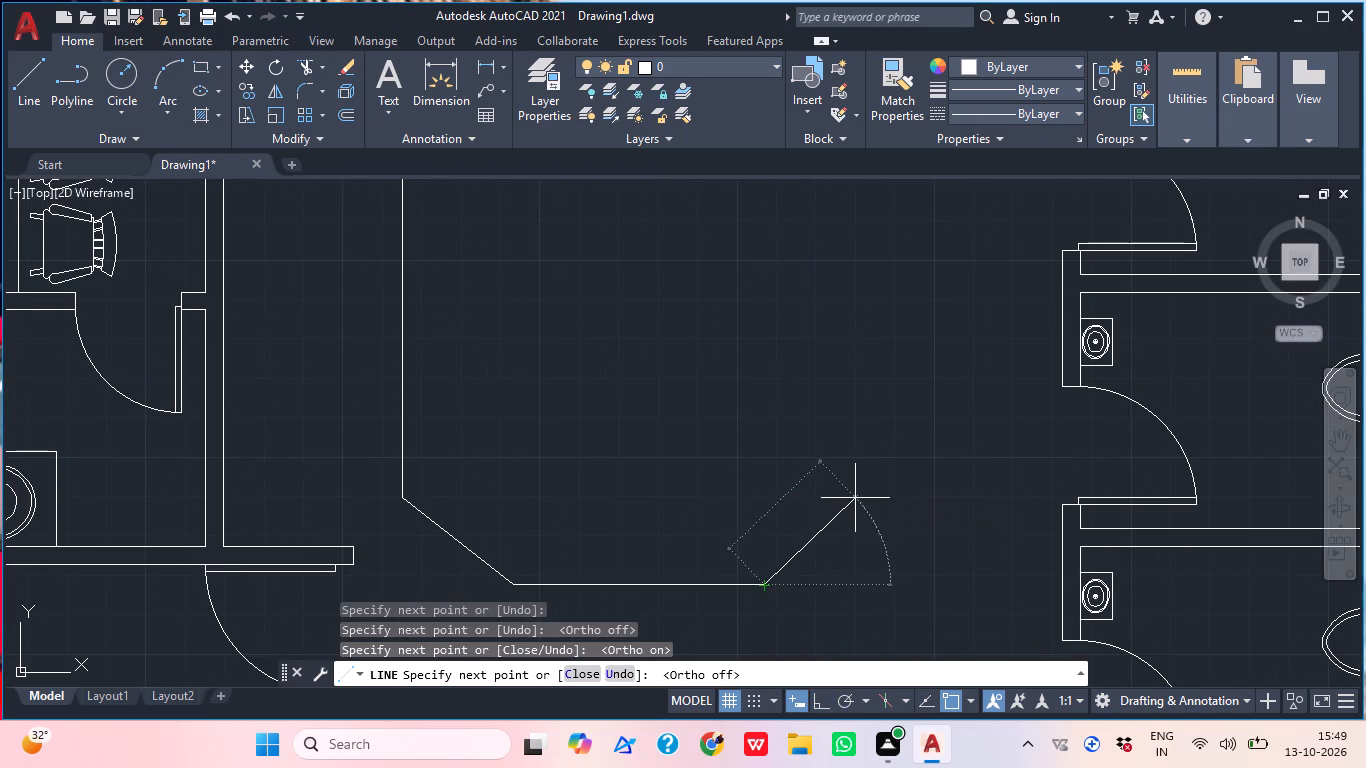
# Complete the outline with a vertical east side level with the west side's upper end and a straight top edge back to the start.
pyautogui.moveTo(848, 446); pyautogui.dragTo(813, 626, button='middle')
pyautogui.scroll(-1, 838, 501)
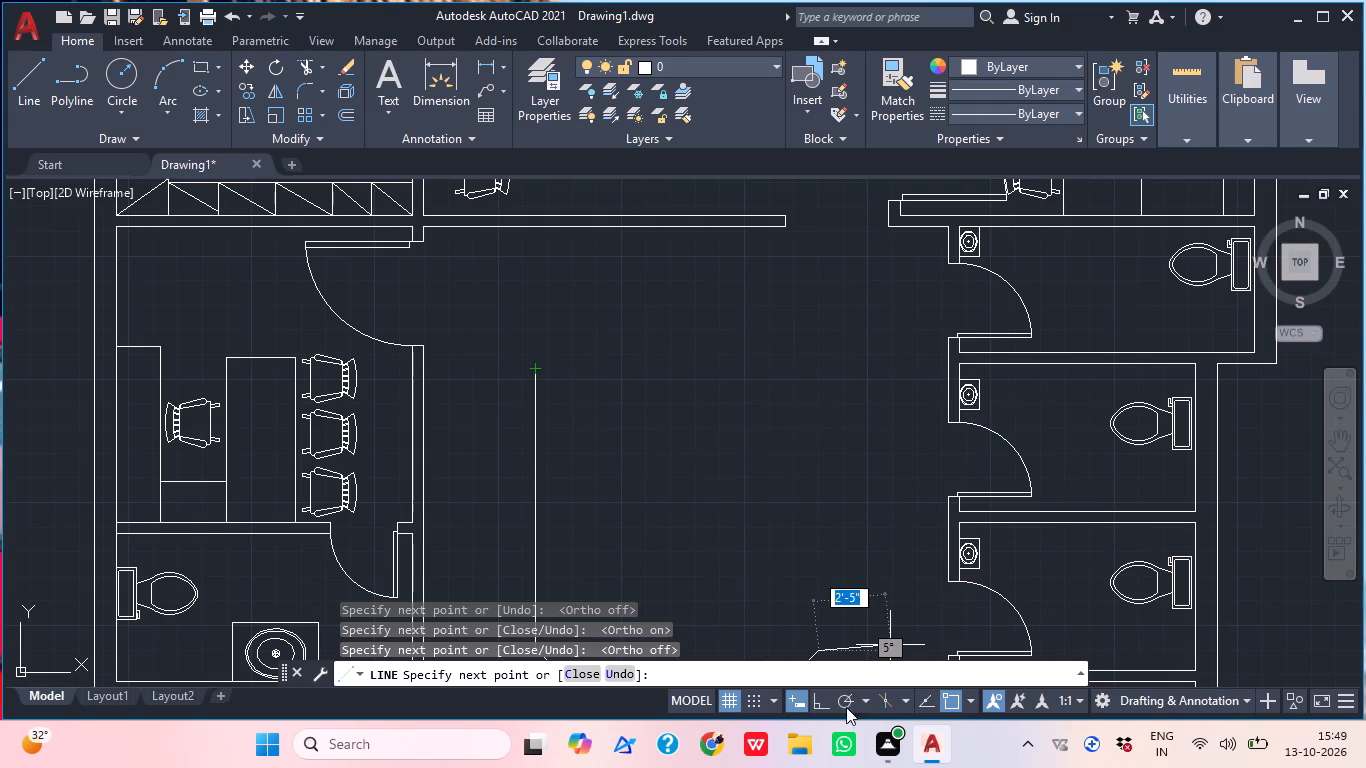
pyautogui.click(817, 710)
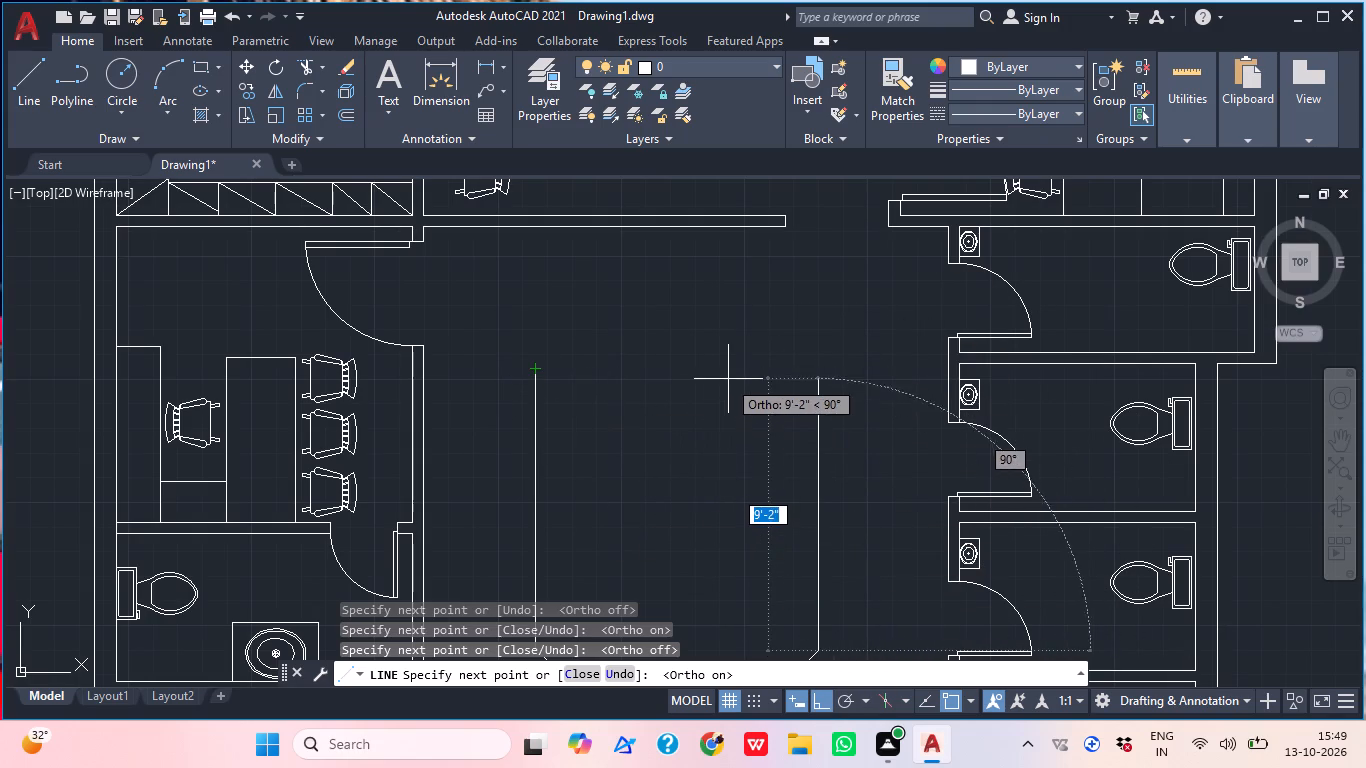
pyautogui.click(747, 366)
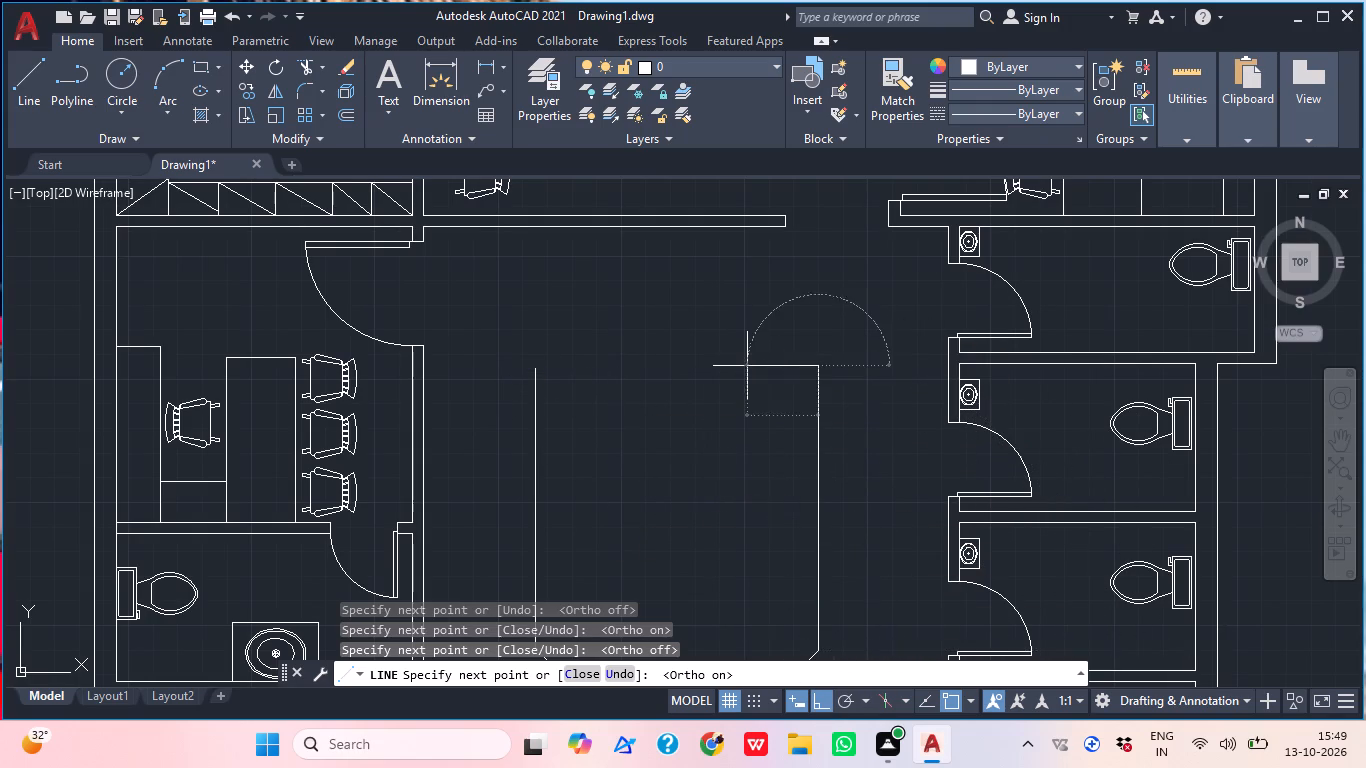
pyautogui.moveTo(763, 363); pyautogui.dragTo(852, 363, button='middle')
pyautogui.click(622, 362)
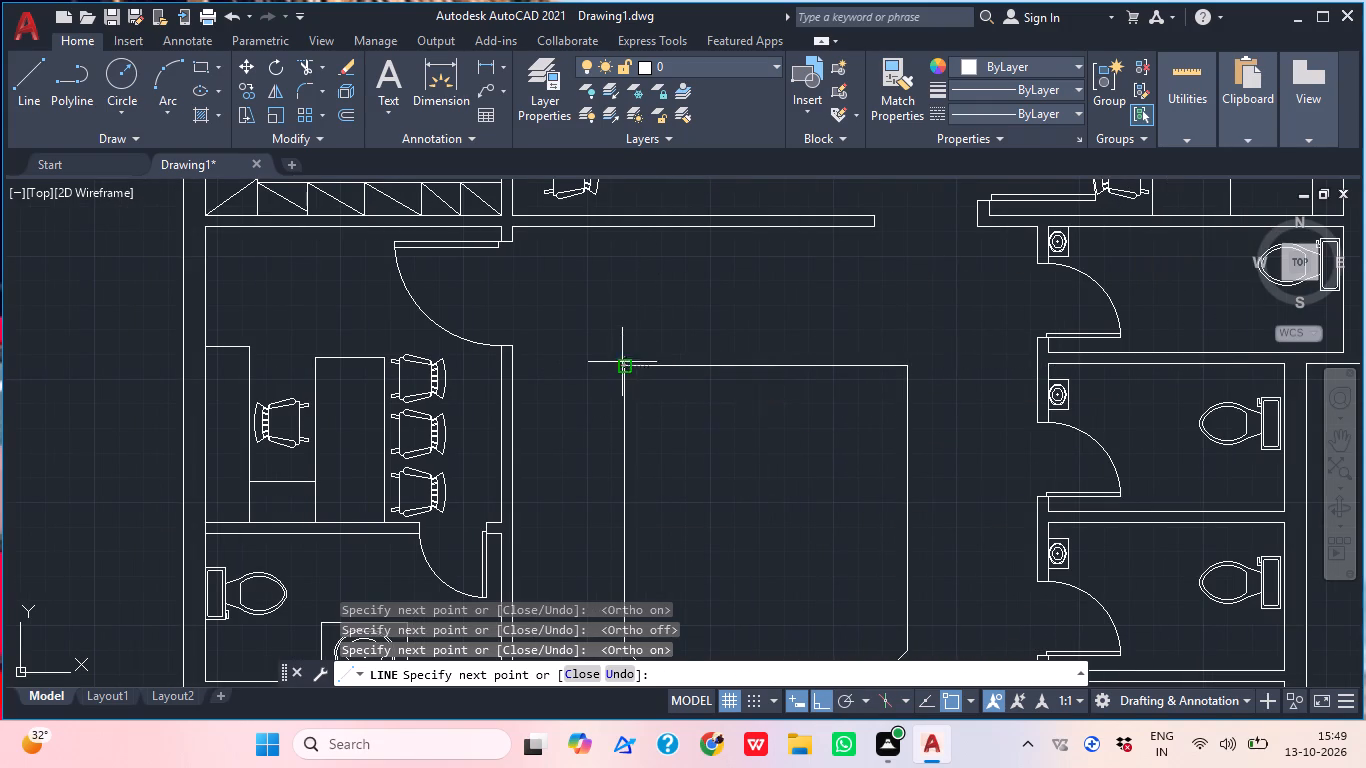
pyautogui.press('Escape')
# Trim away the outline's top edge, leaving its north side open.
pyautogui.write('tr')
pyautogui.press('space')
pyautogui.moveTo(699, 392); pyautogui.dragTo(692, 371)
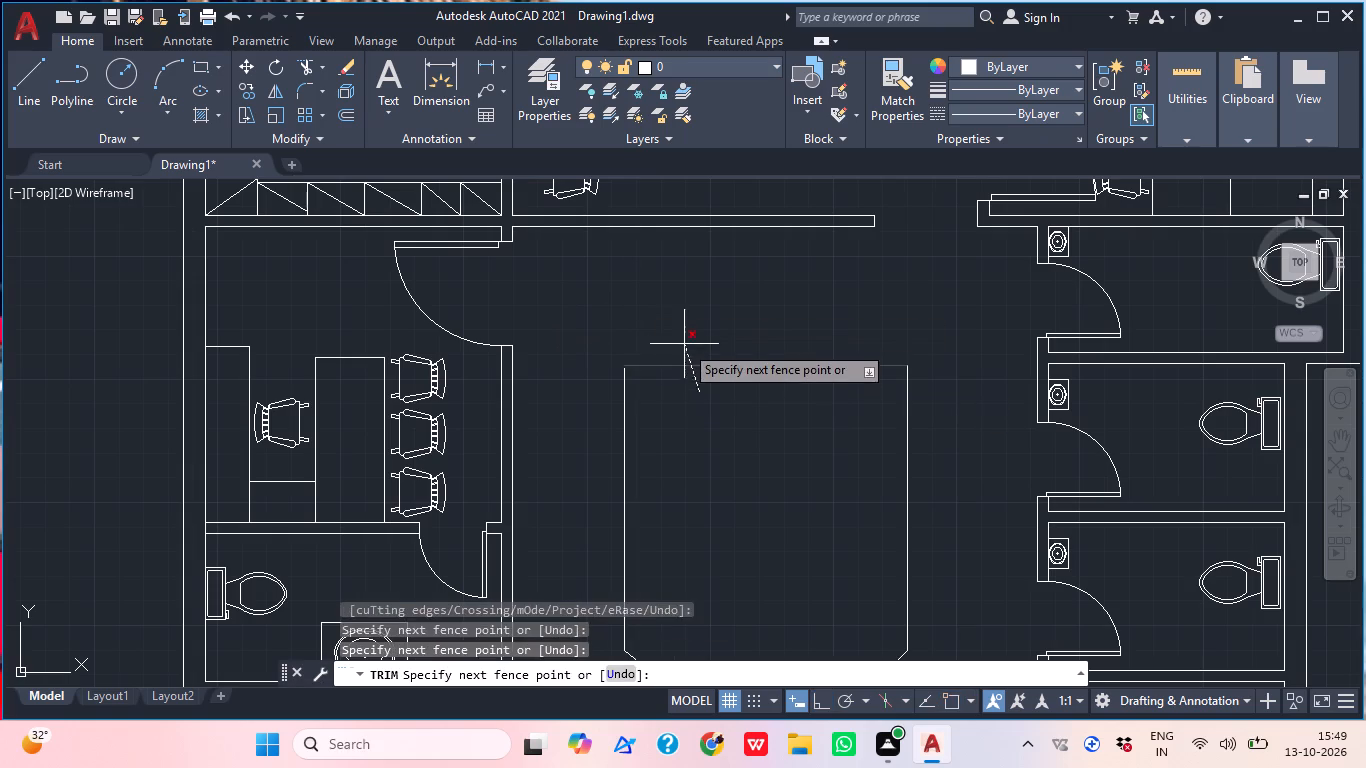
pyautogui.click(684, 340)
pyautogui.scroll(-1, 761, 325)
pyautogui.moveTo(765, 416); pyautogui.dragTo(752, 383, button='middle')
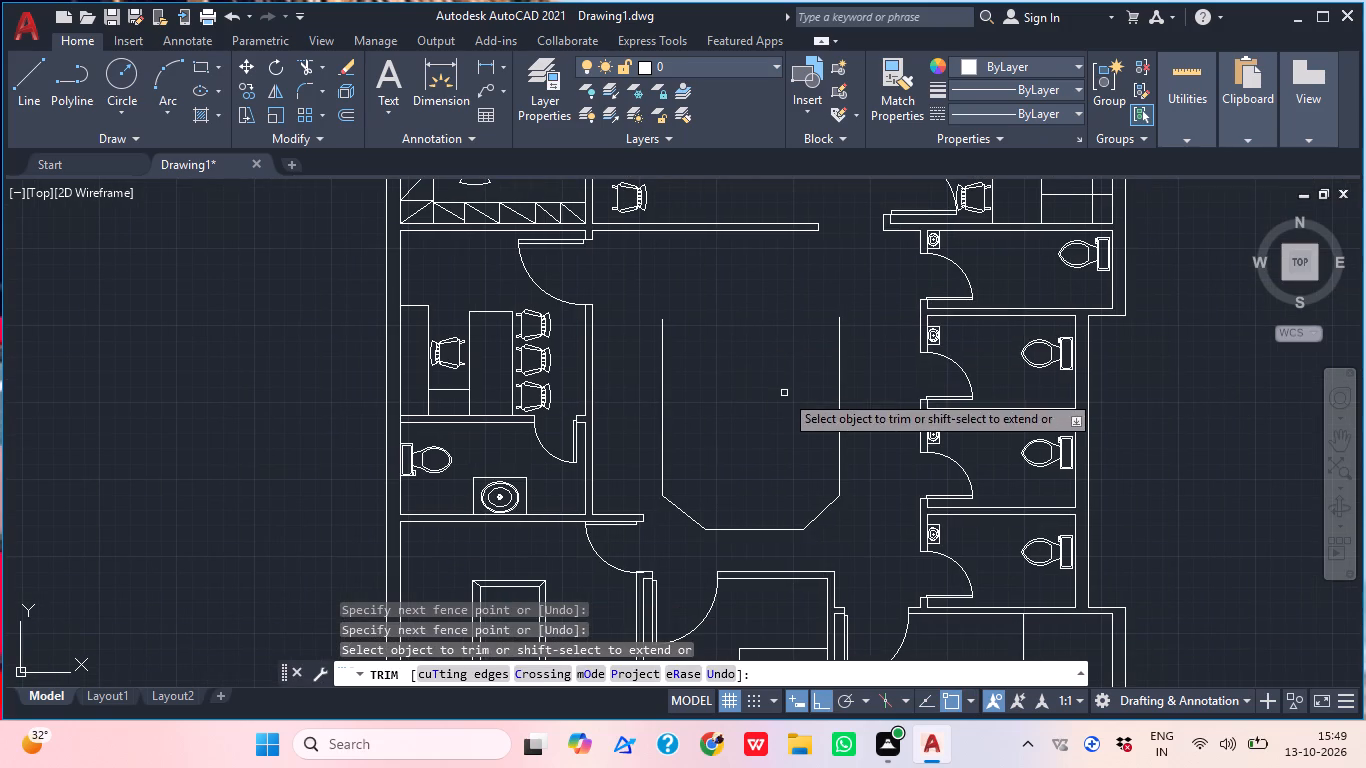
pyautogui.press('Escape')
# Start an inner outline with a vertical line about 8' long inside the west side, using Ortho and redoing its first, shorter placement.
pyautogui.write('l')
pyautogui.press('space')
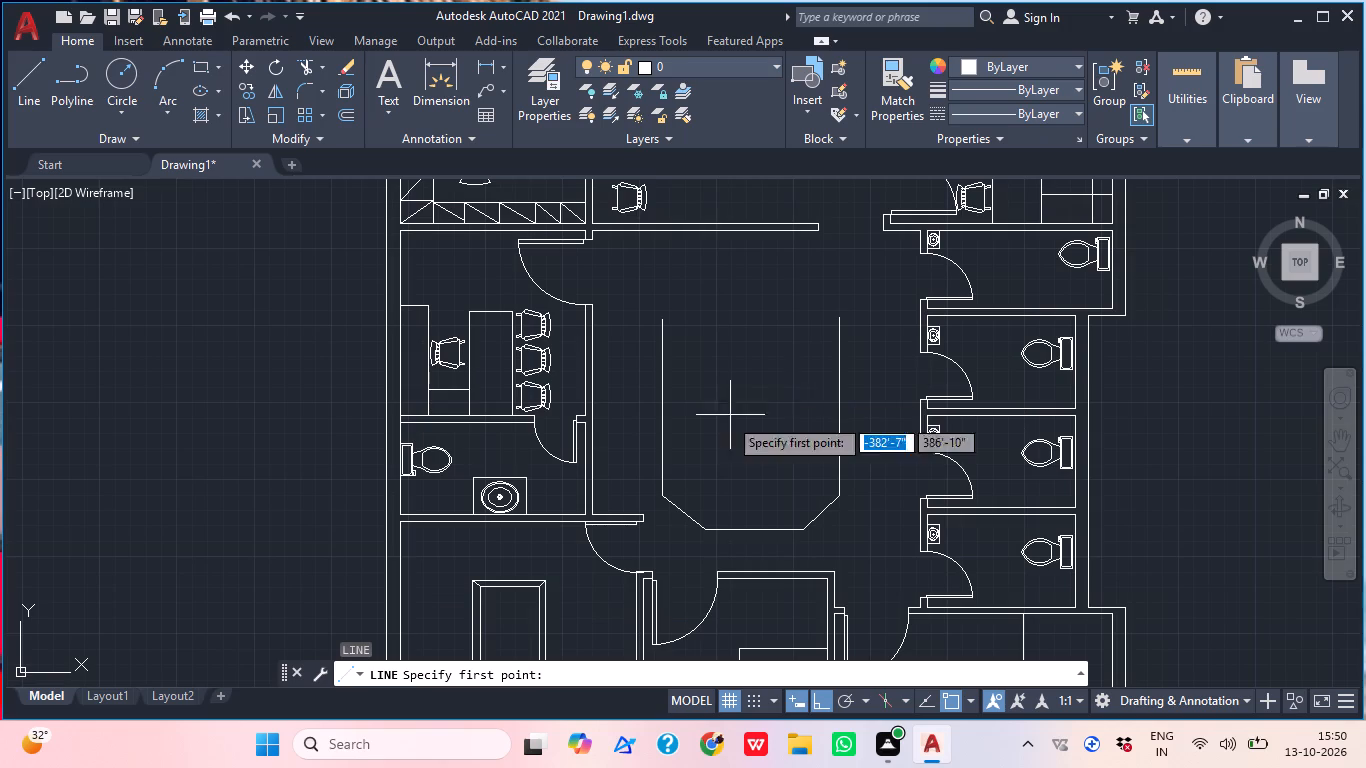
pyautogui.moveTo(747, 429); pyautogui.dragTo(788, 455, button='middle')
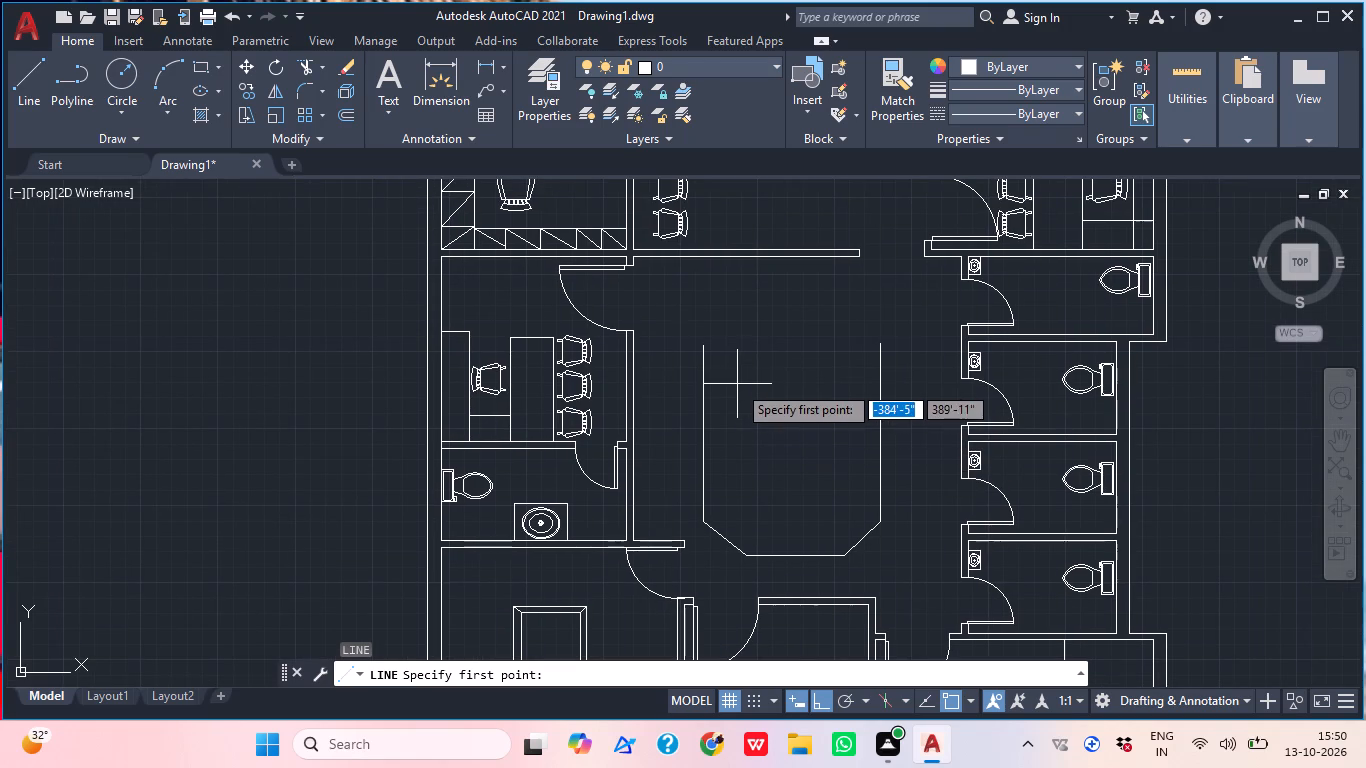
pyautogui.write('l')
pyautogui.press('space')
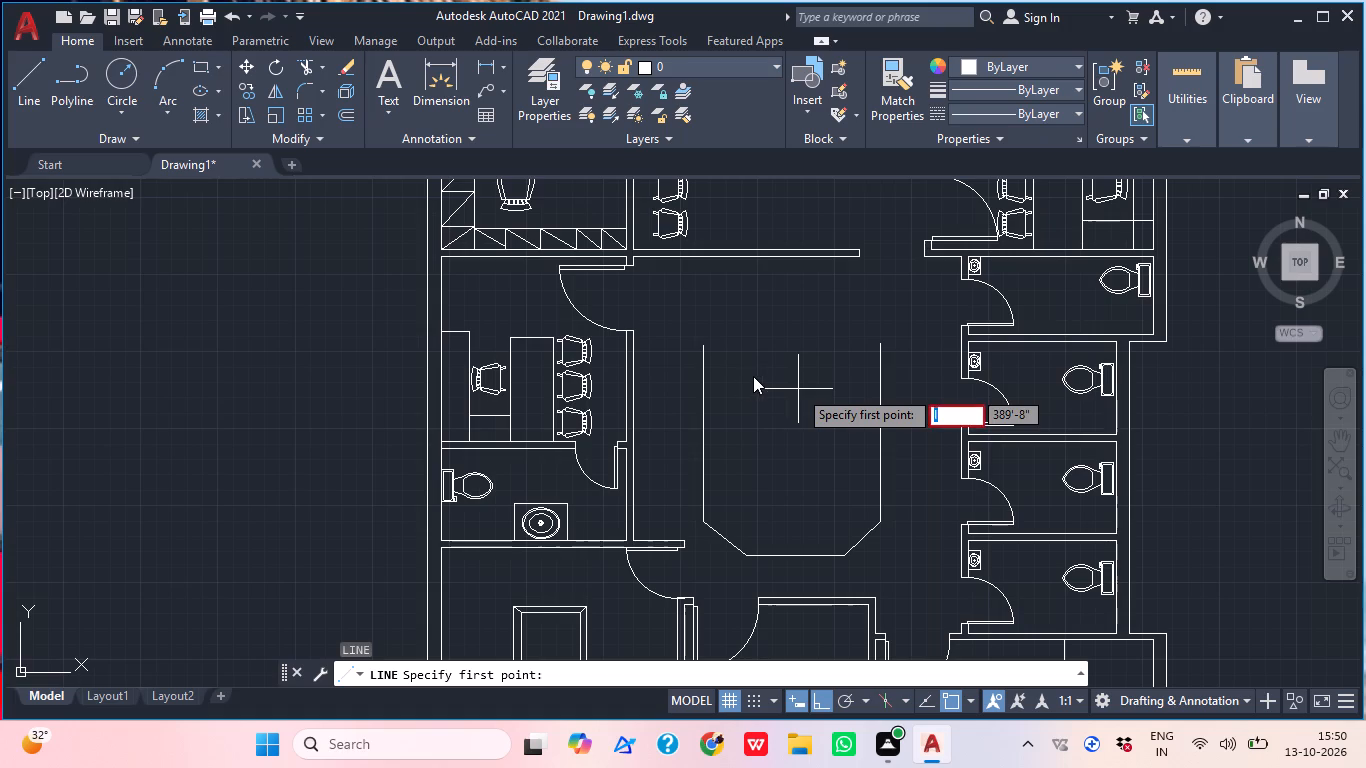
pyautogui.press('Escape')
pyautogui.write('l')
pyautogui.press('space')
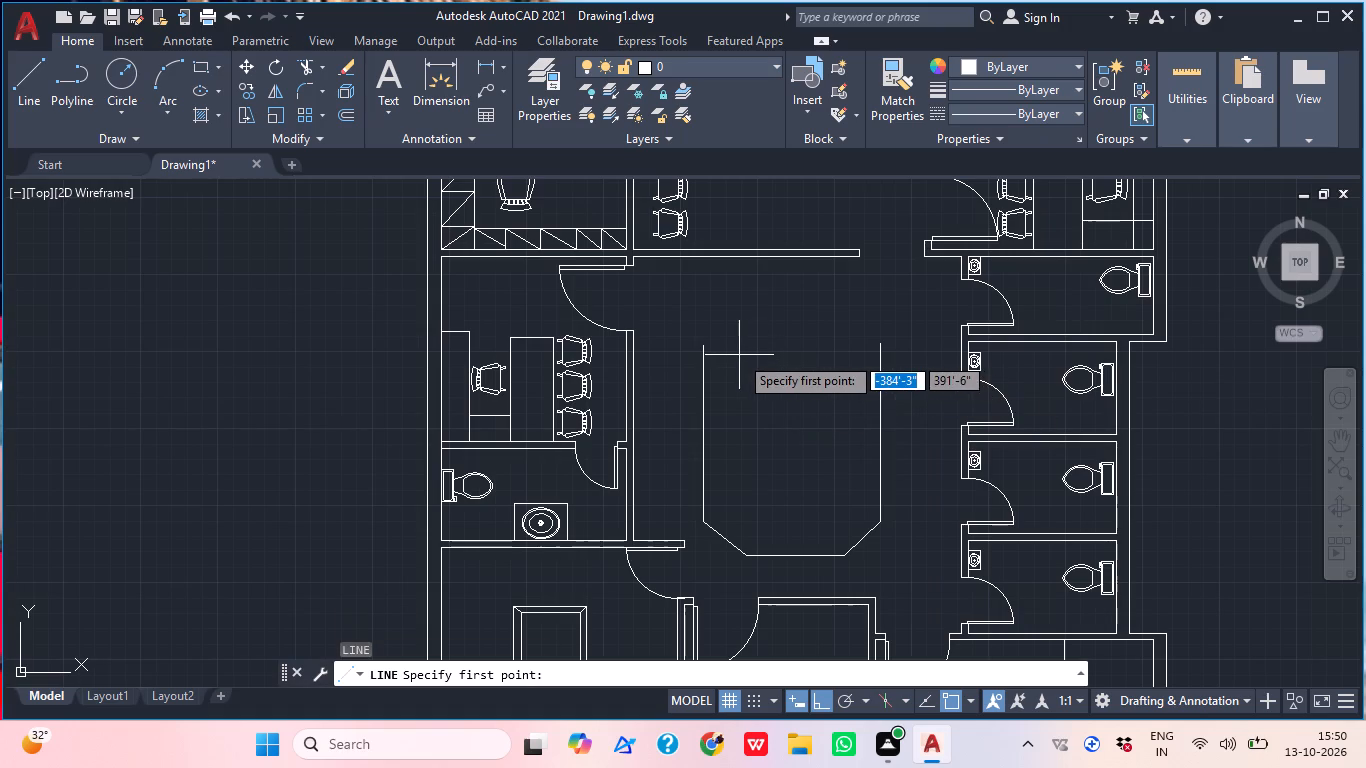
pyautogui.click(740, 350)
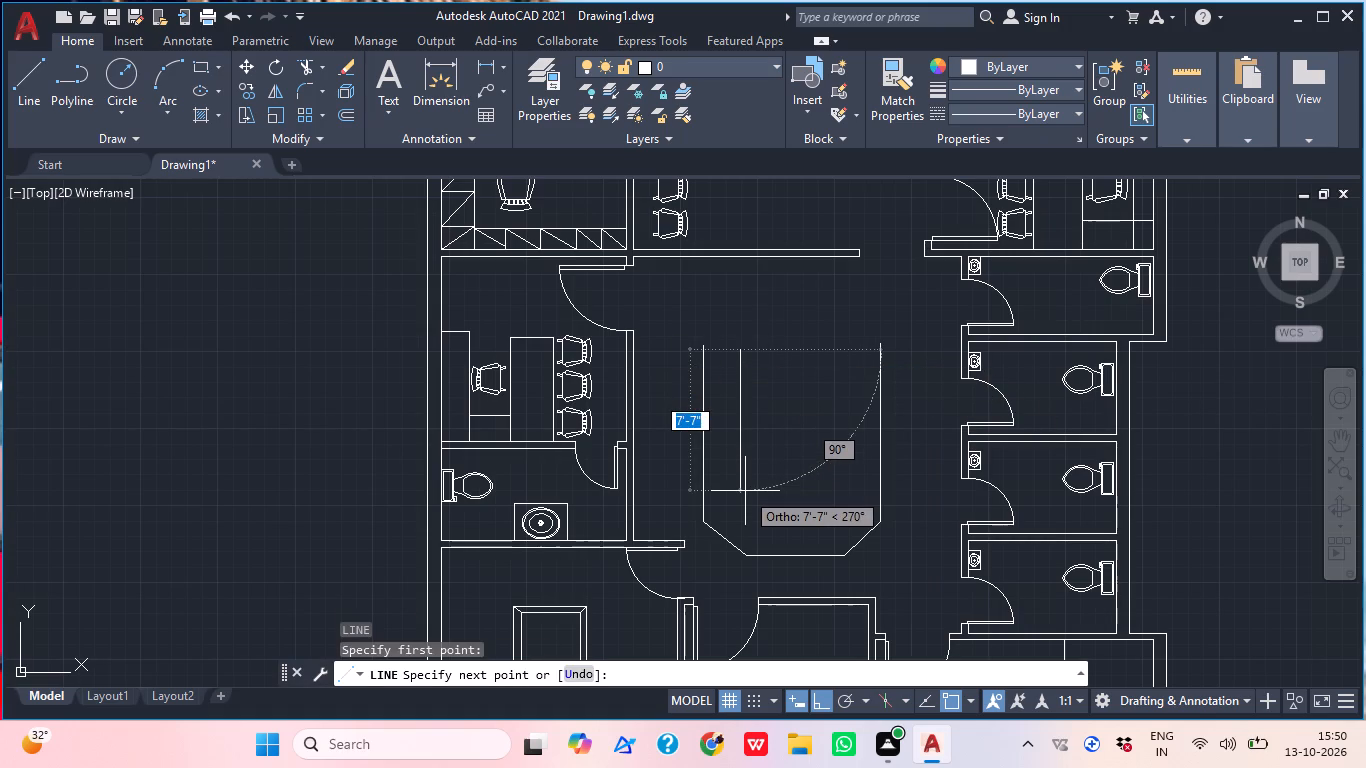
pyautogui.scroll(1, 745, 491)
pyautogui.click(745, 474)
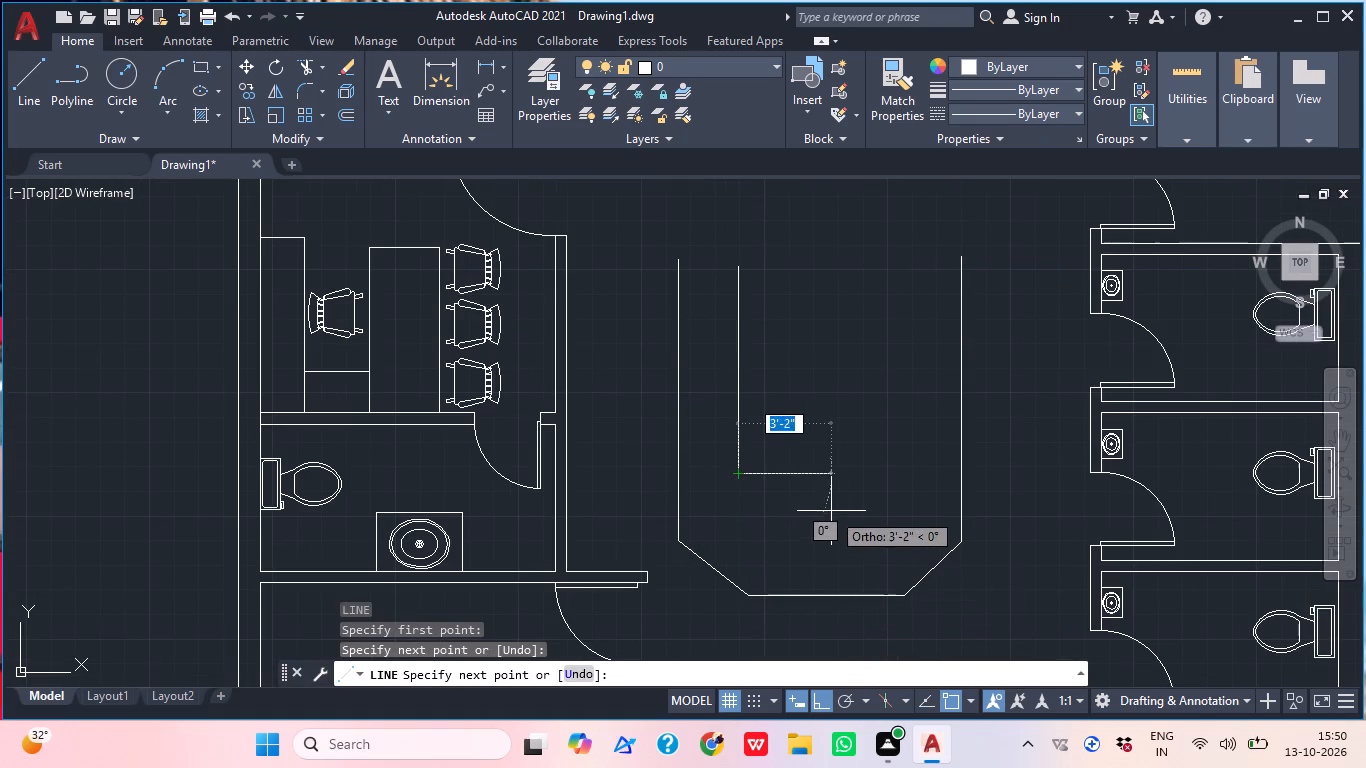
pyautogui.click(821, 700)
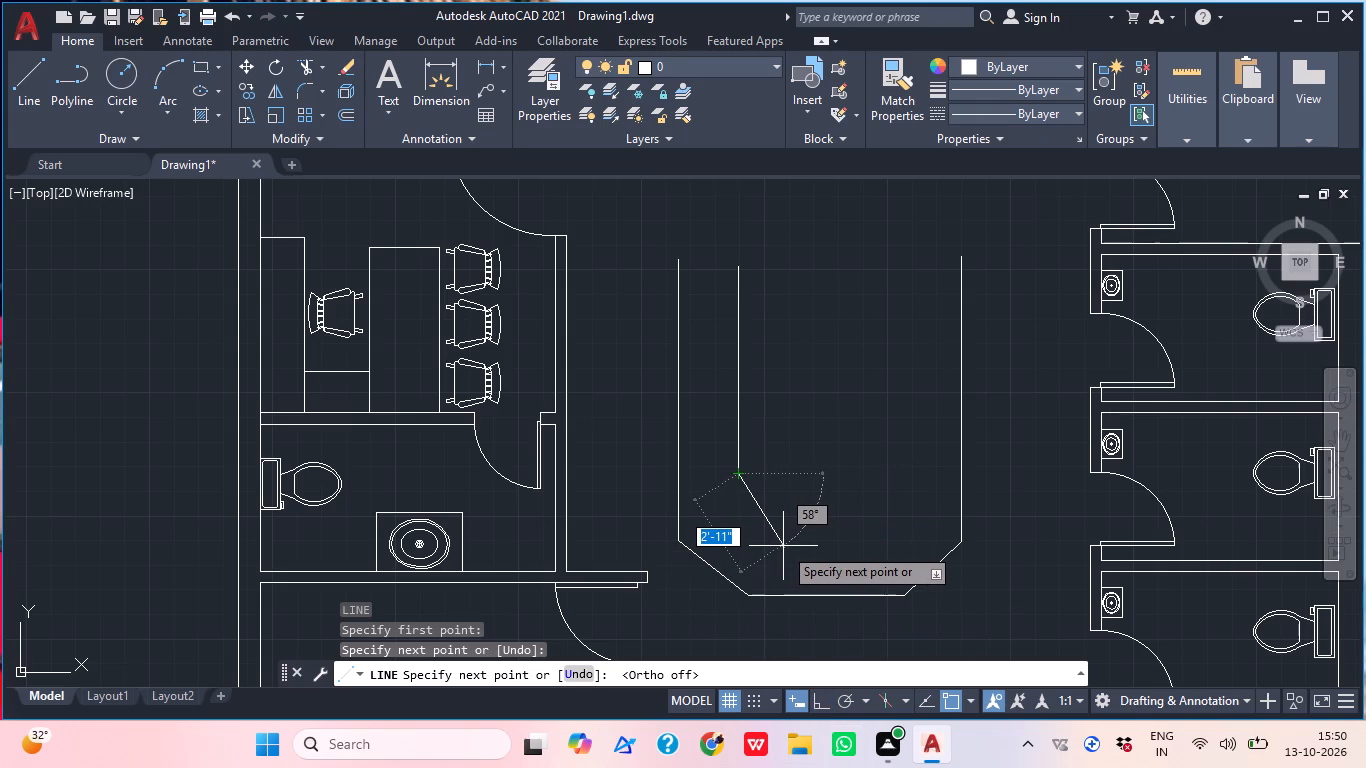
pyautogui.hotkey('ctrl', 'z')
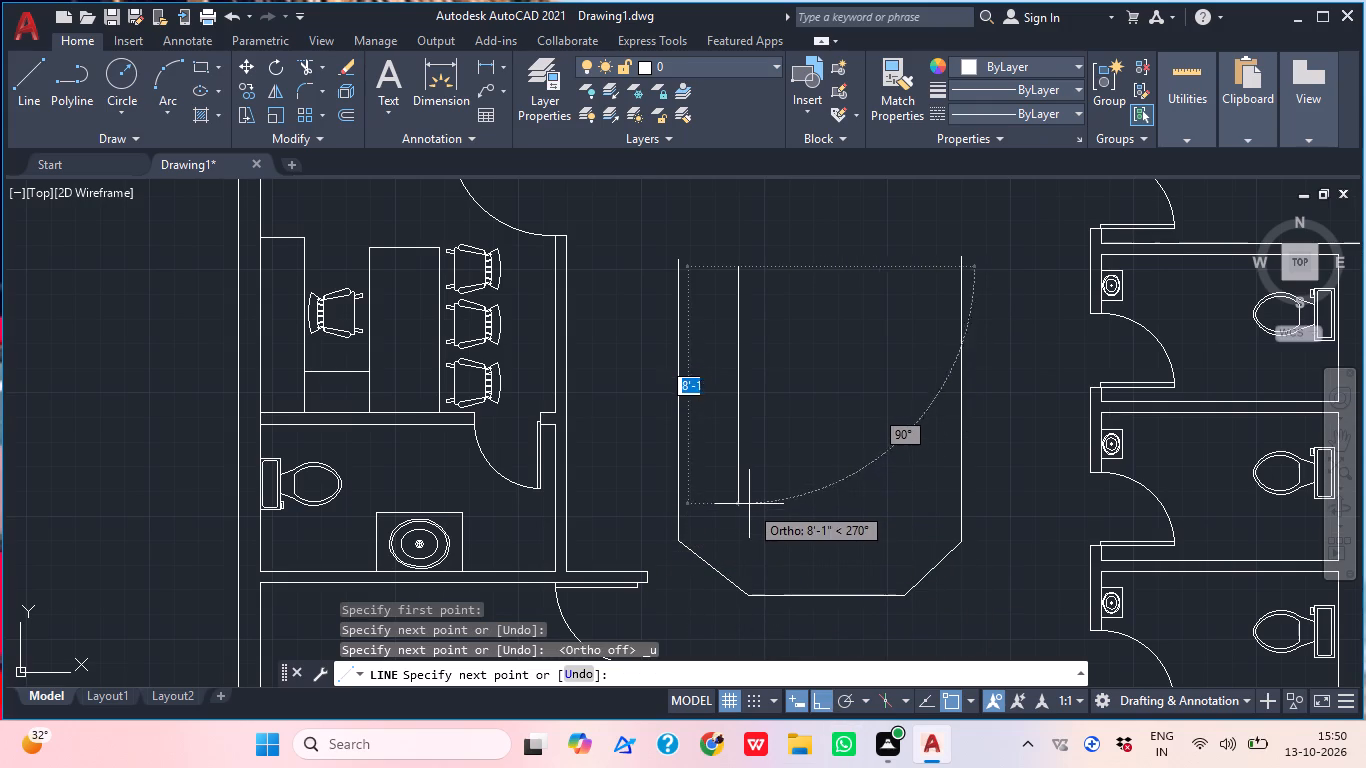
pyautogui.click(745, 499)
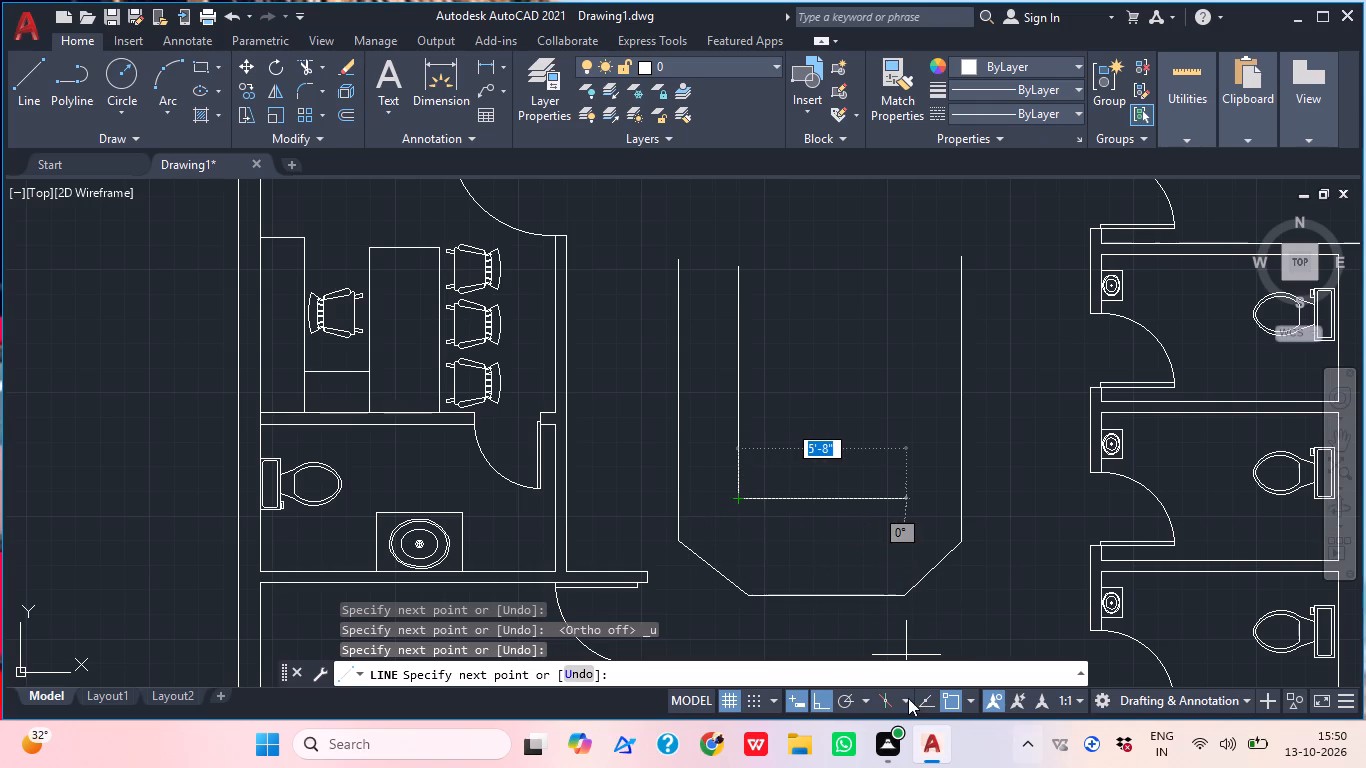
# Continue the inner outline with a southeast diagonal about 1'-5" long and a horizontal south edge about 3'-7" long.
pyautogui.click(829, 699)
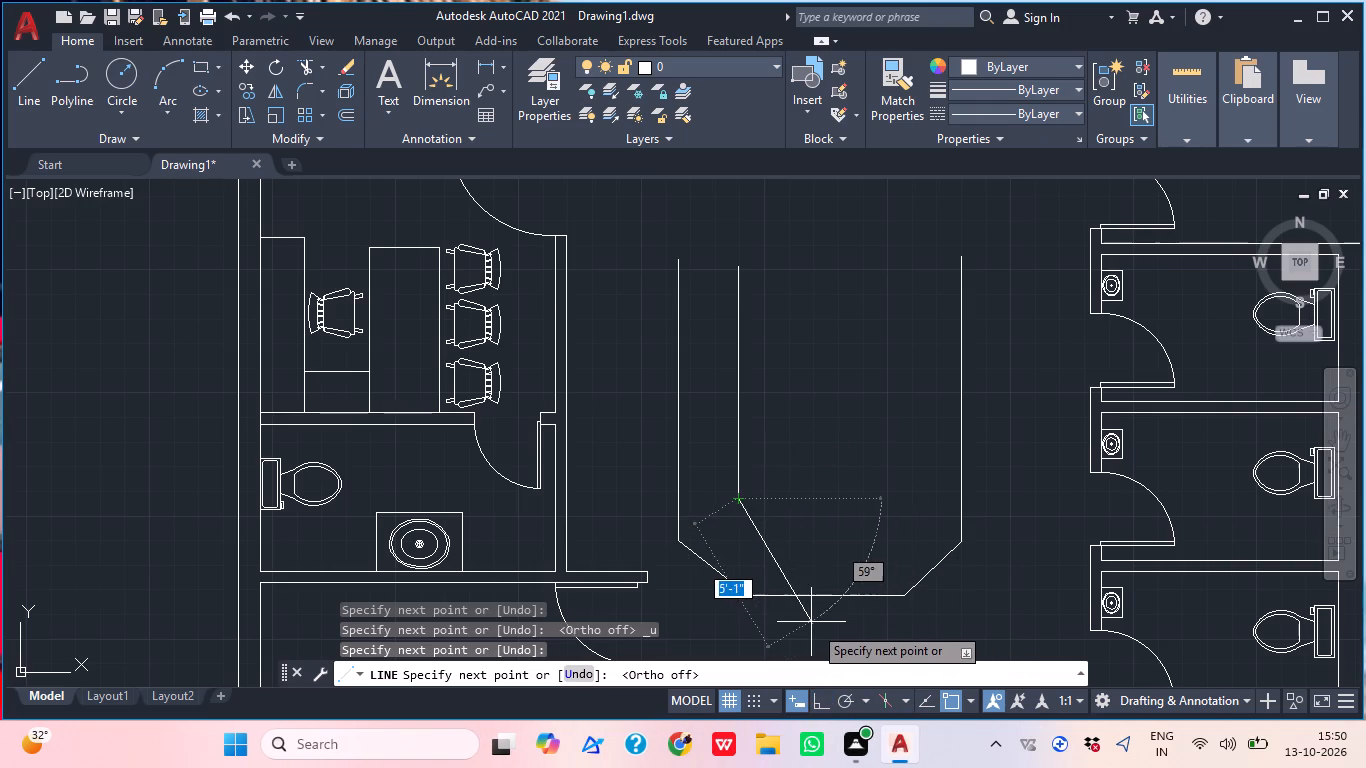
pyautogui.moveTo(830, 597); pyautogui.dragTo(811, 559, button='middle')
pyautogui.scroll(1, 748, 482)
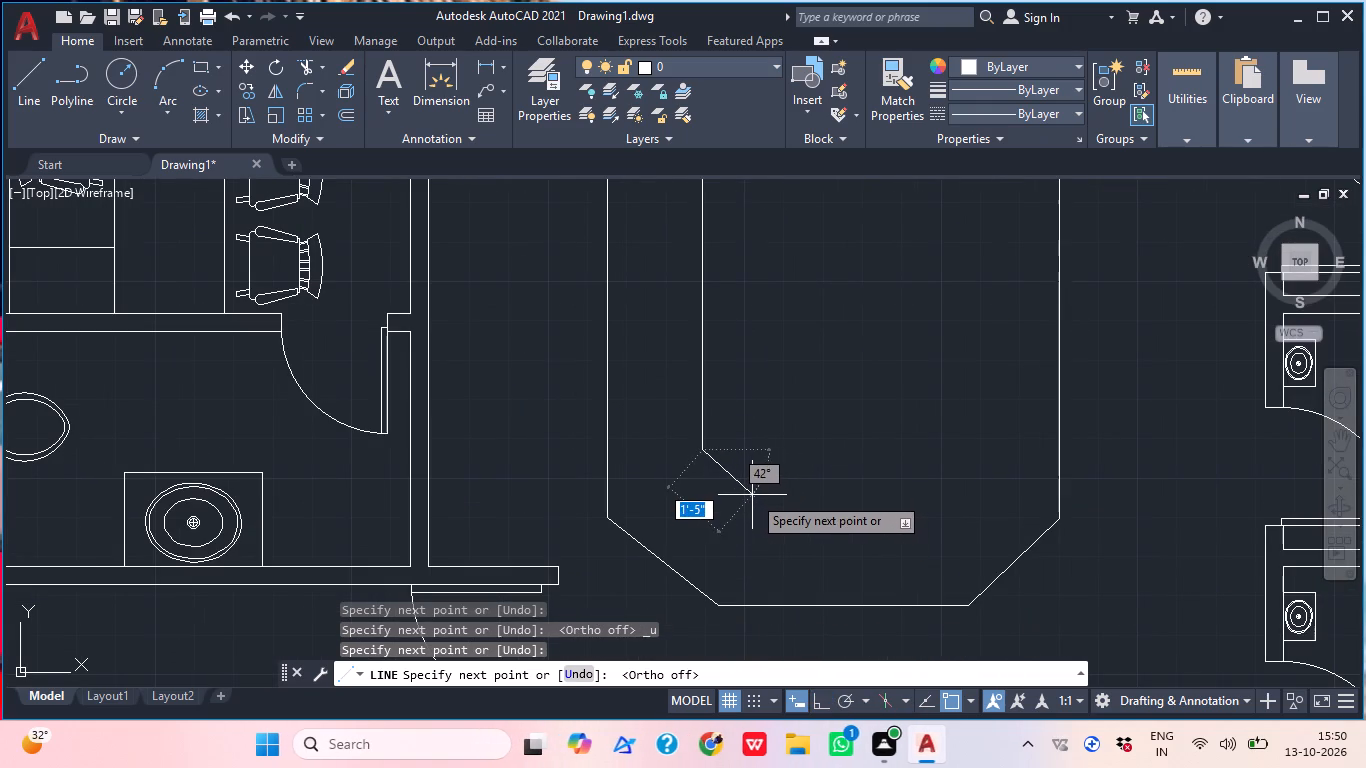
pyautogui.click(747, 495)
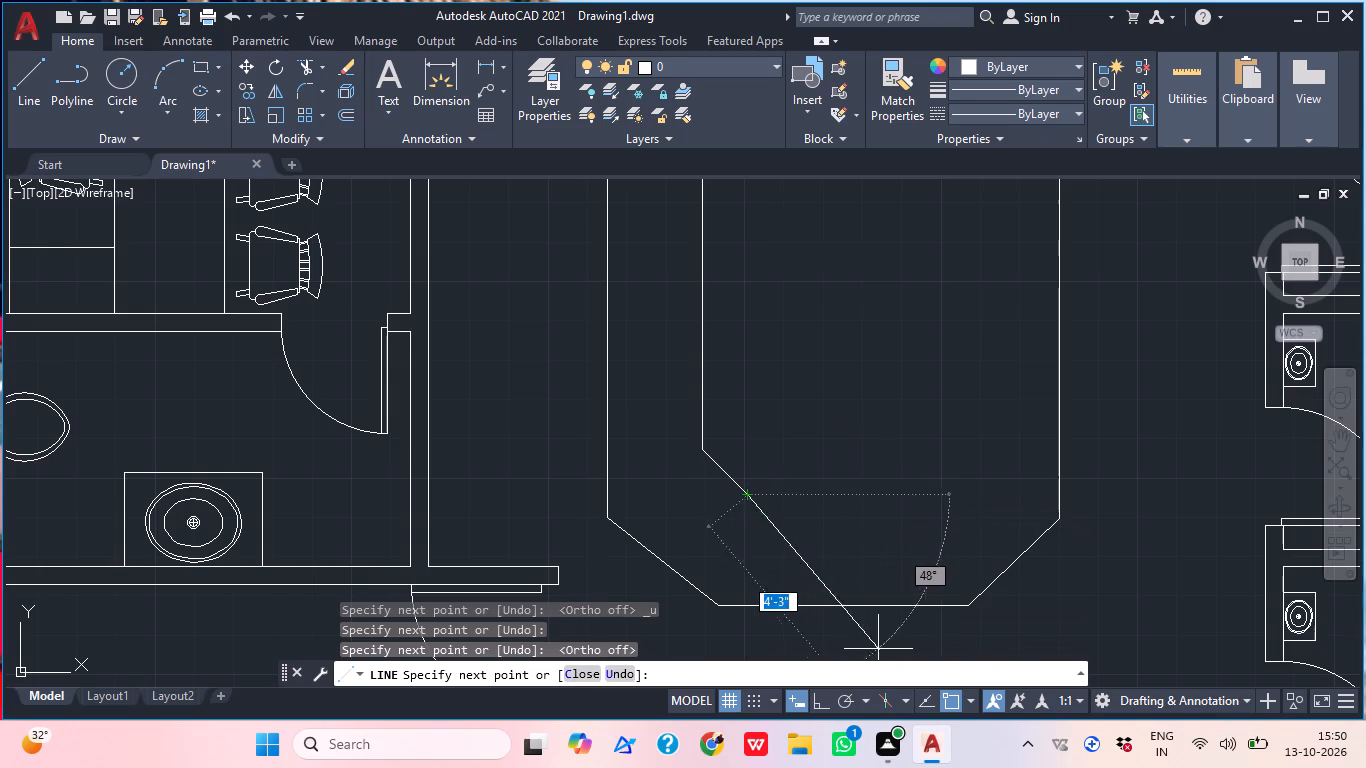
pyautogui.click(823, 696)
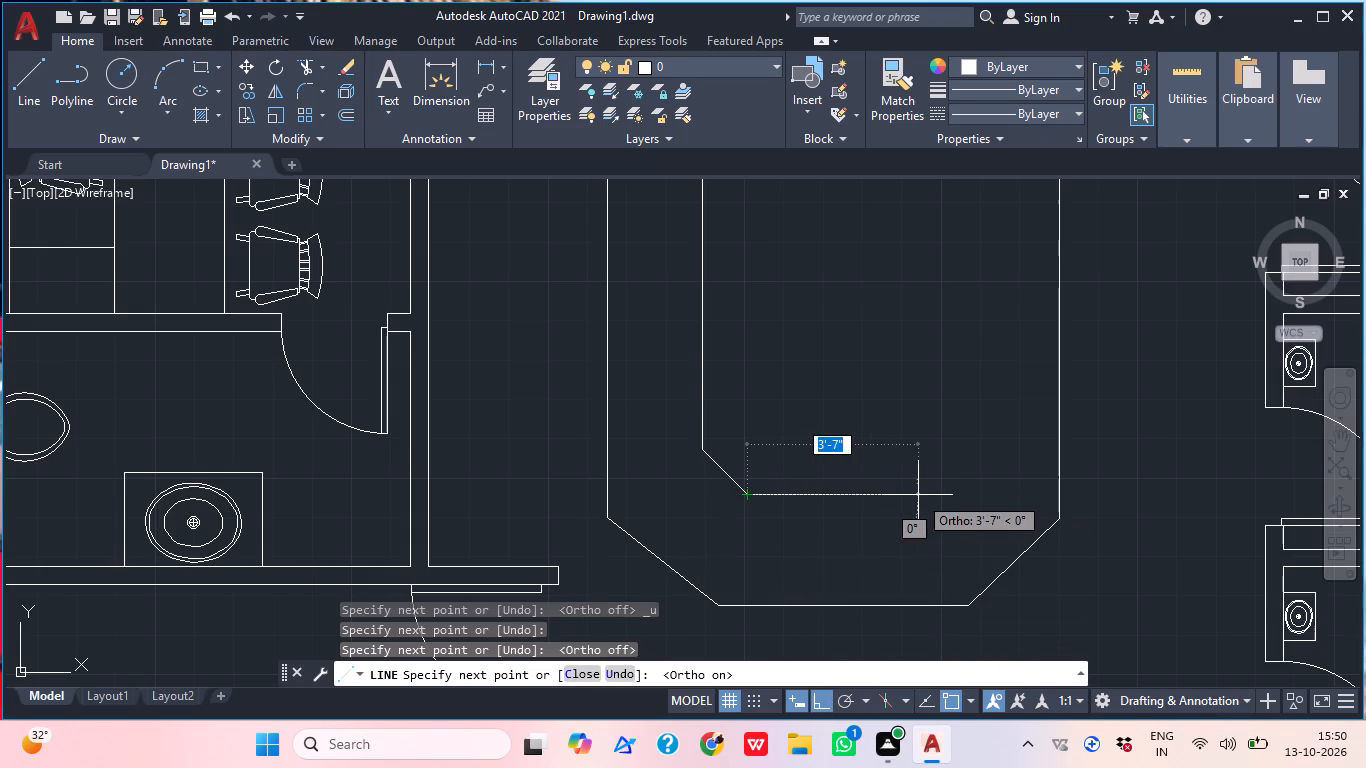
pyautogui.scroll(1, 935, 495)
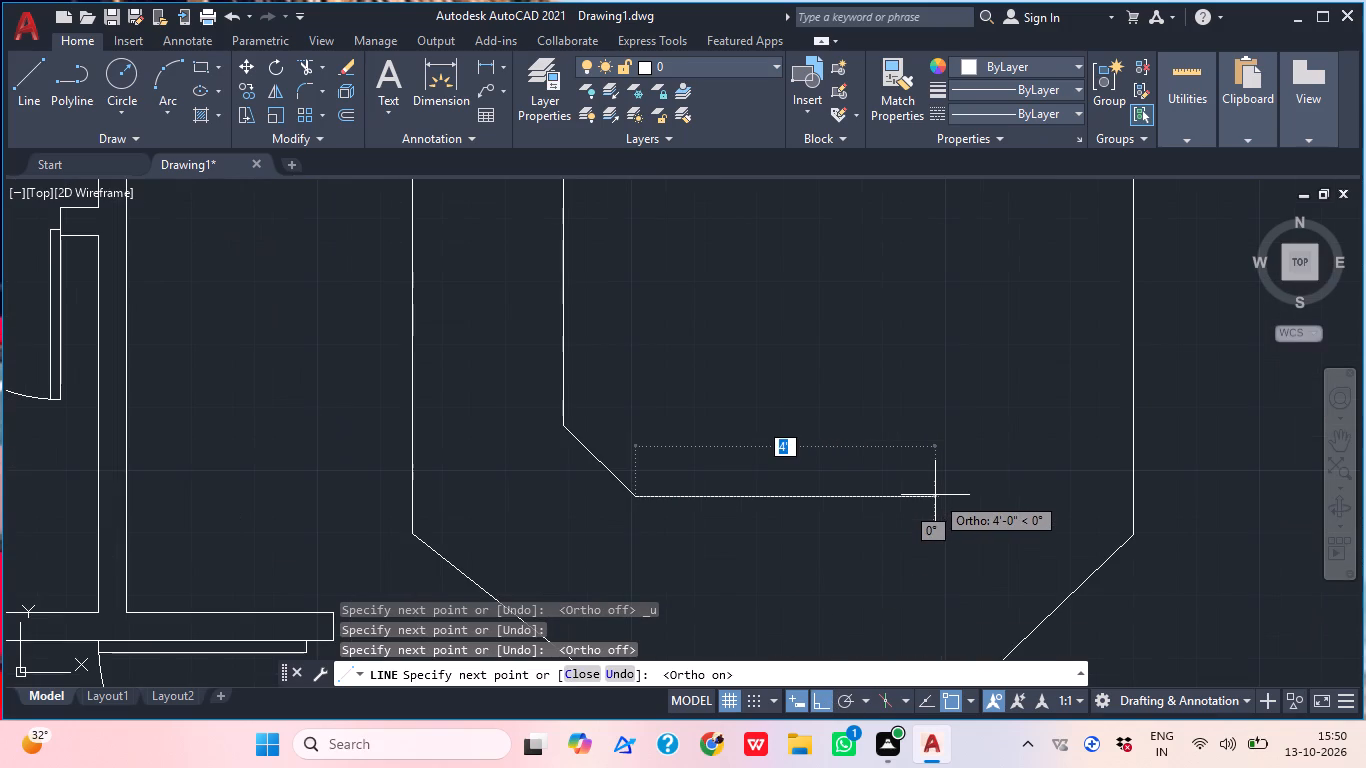
pyautogui.click(907, 495)
pyautogui.moveTo(907, 495); pyautogui.dragTo(888, 520, button='middle')
pyautogui.scroll(-2, 907, 495)
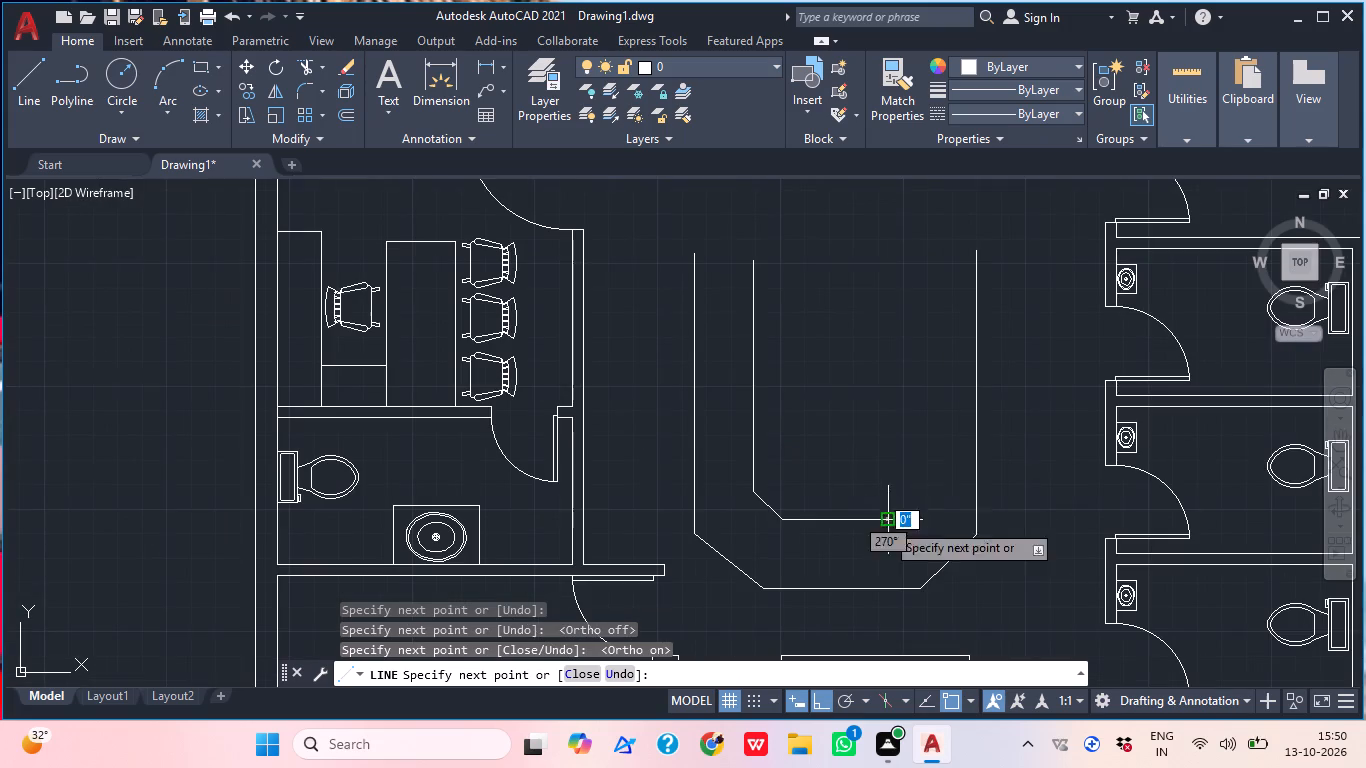
# Complete the inner outline with a northeast diagonal about 1'-10" long and a vertical east side up to the table's open north end.
pyautogui.click(819, 699)
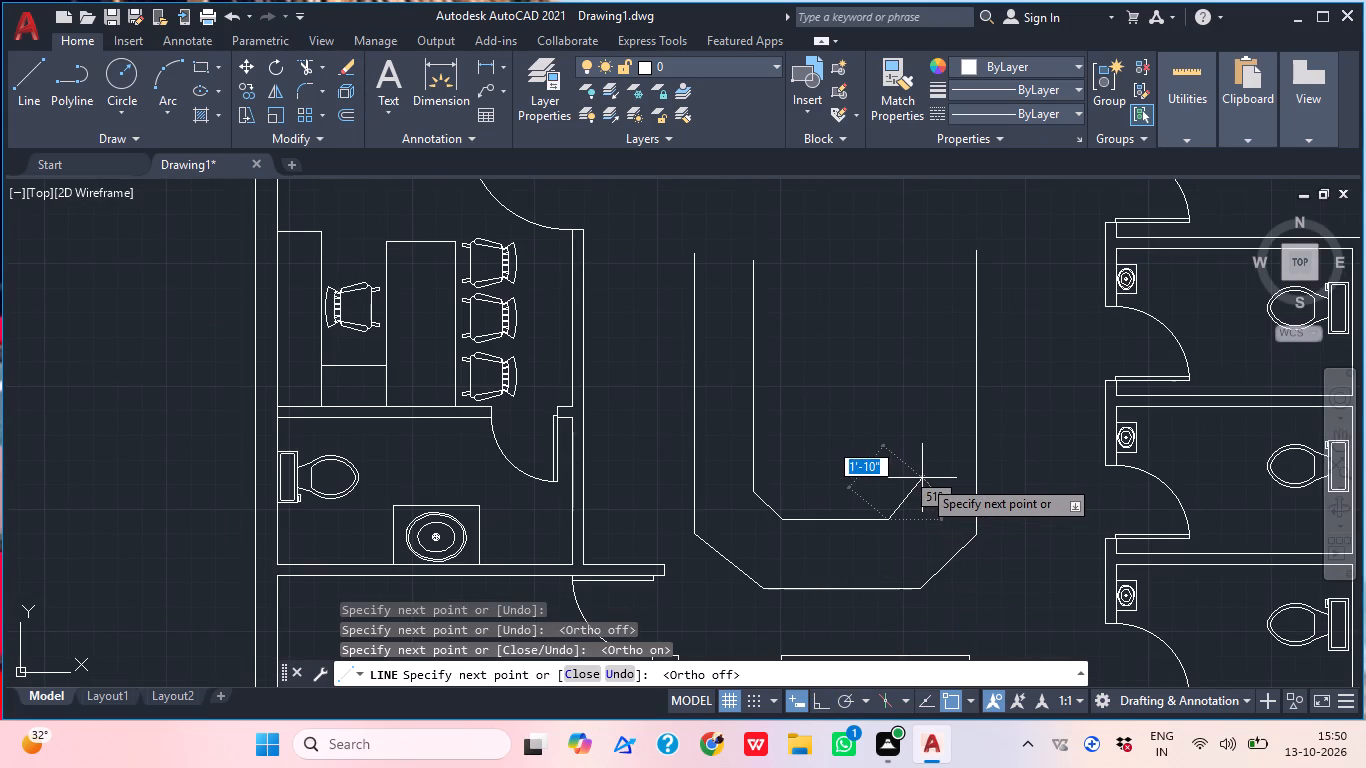
pyautogui.click(922, 478)
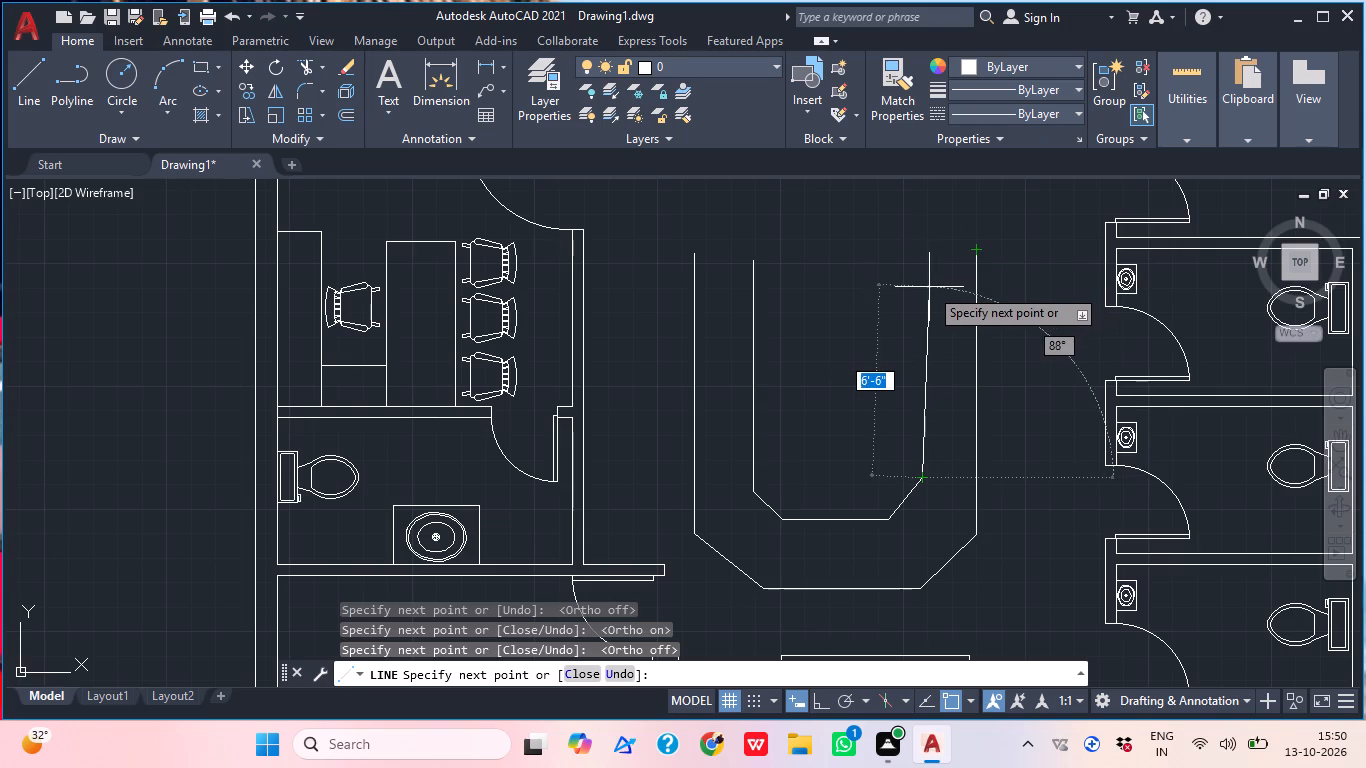
pyautogui.click(828, 698)
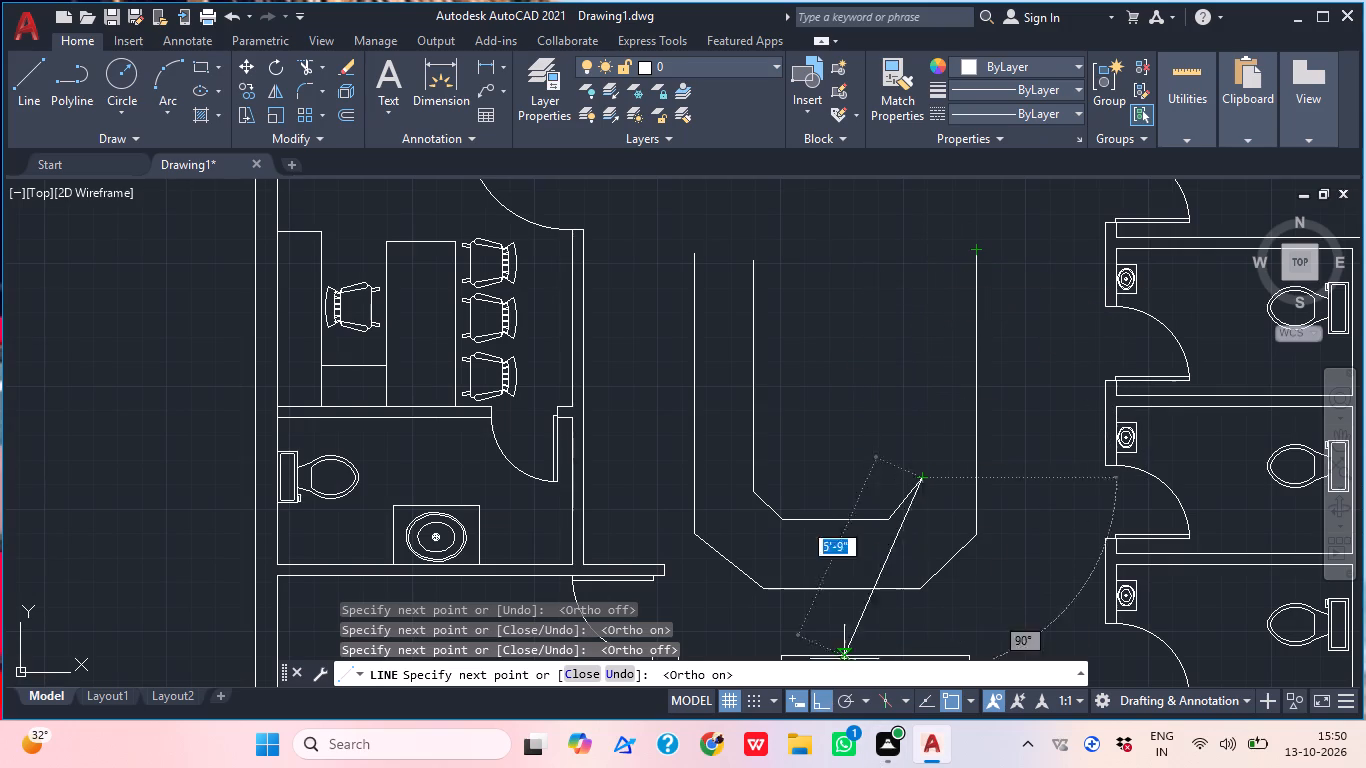
pyautogui.click(921, 261)
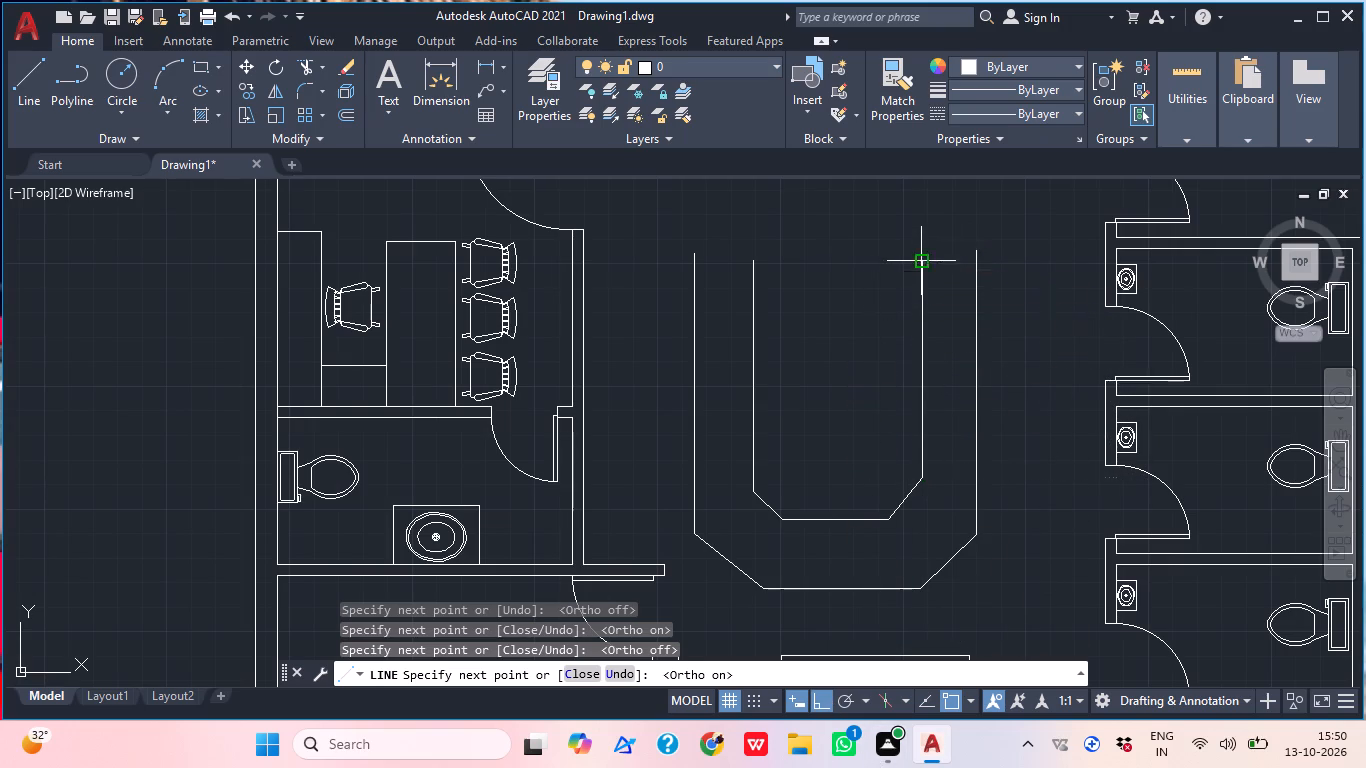
pyautogui.press('Escape')
# Draw a horizontal line across the table's open north end, from the outer west side to the outer east side.
pyautogui.moveTo(987, 465); pyautogui.dragTo(999, 521, button='middle')
pyautogui.write('l')
pyautogui.press('space')
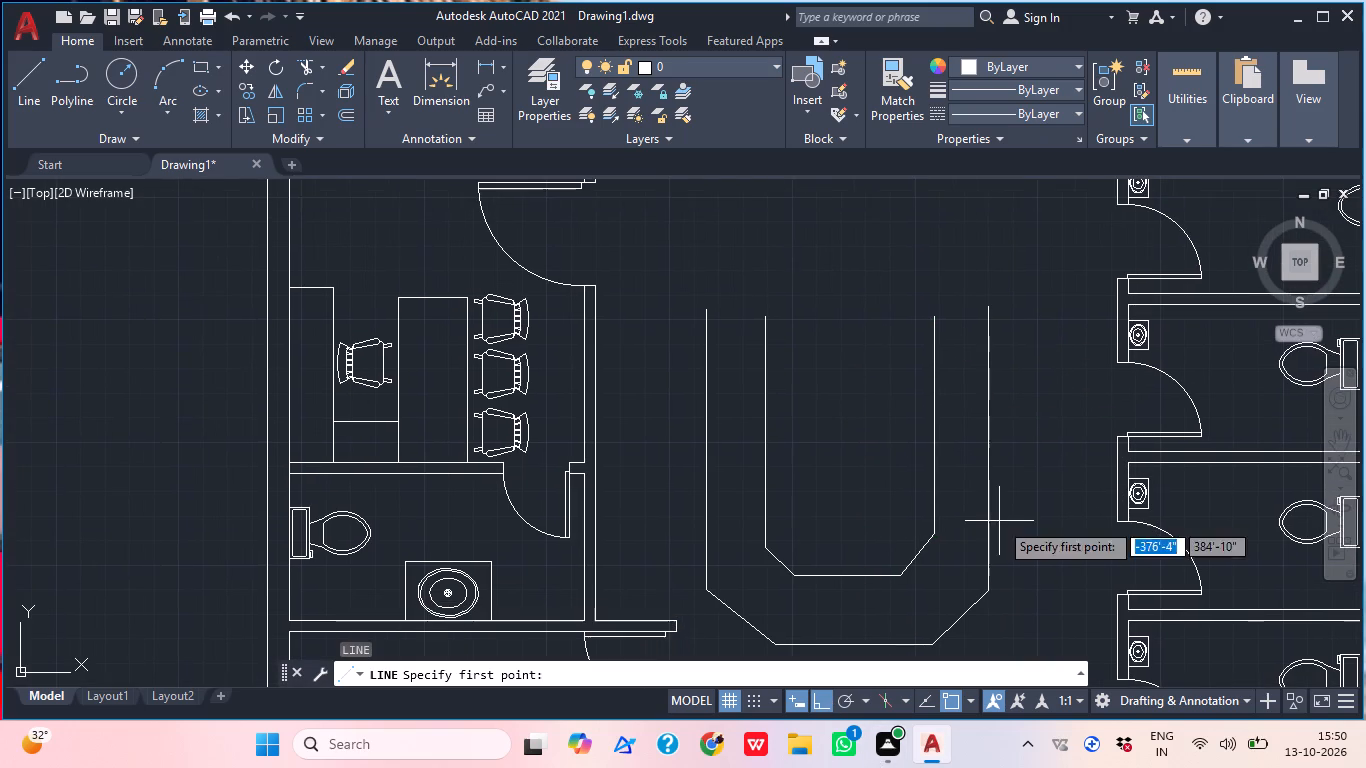
pyautogui.click(706, 329)
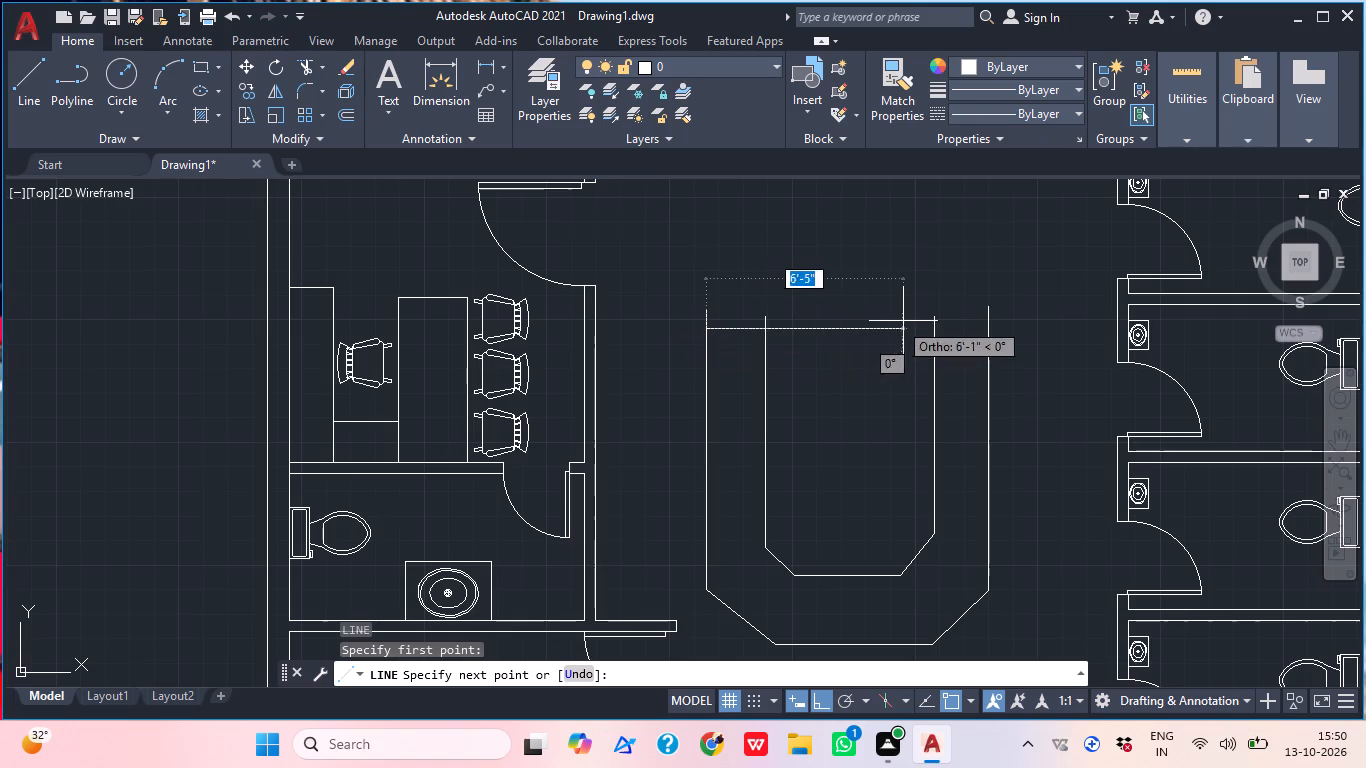
pyautogui.click(987, 334)
pyautogui.press('Escape')
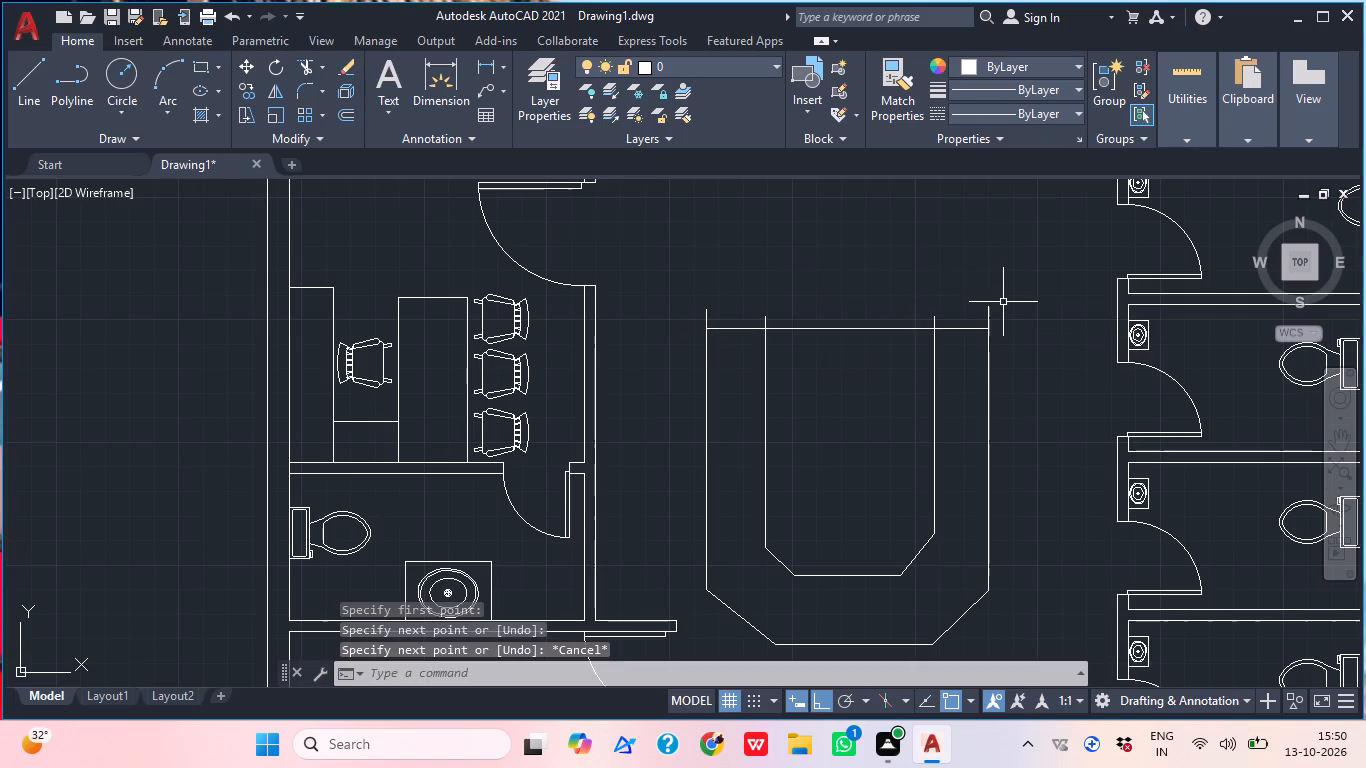
# Trim the ends of the four vertical sides that project north of the horizontal line.
pyautogui.press('t')
pyautogui.write('r')
pyautogui.press('space')
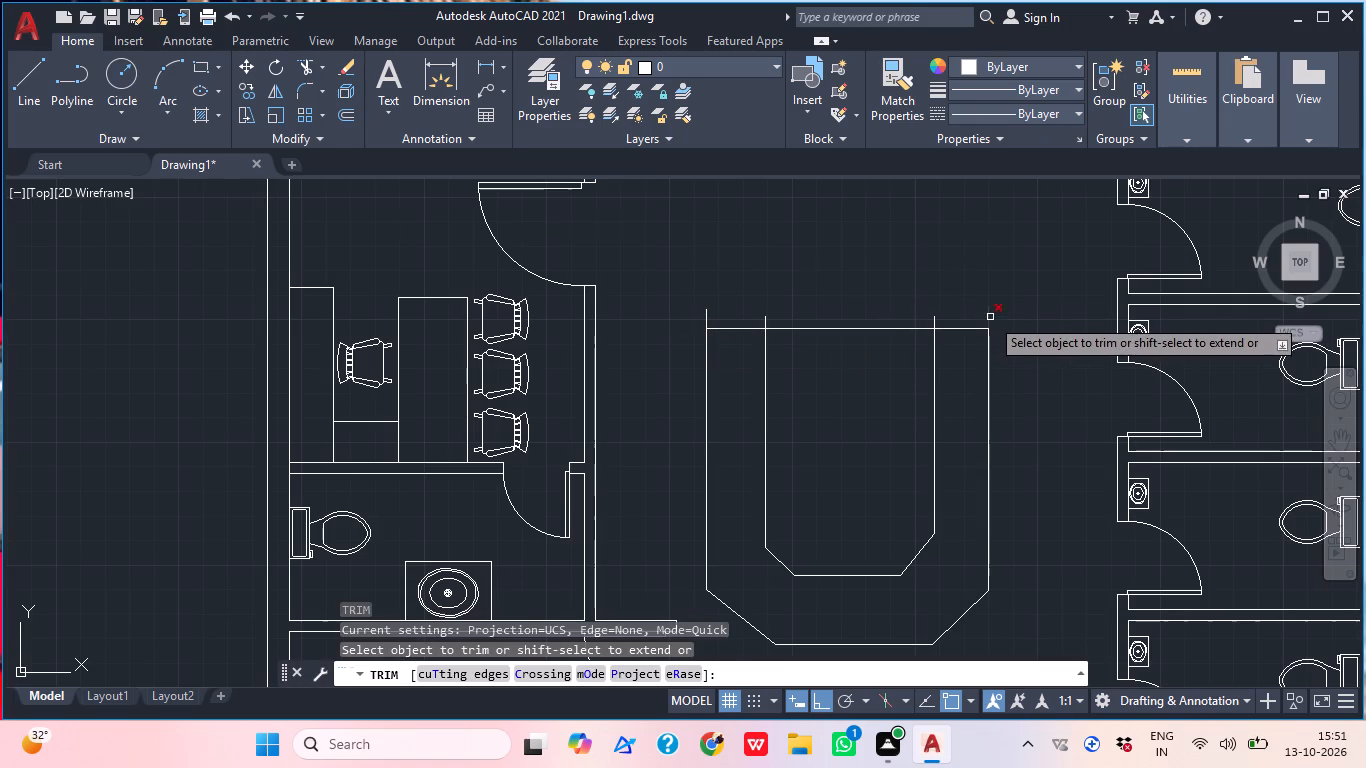
pyautogui.click(990, 317)
pyautogui.click(941, 321)
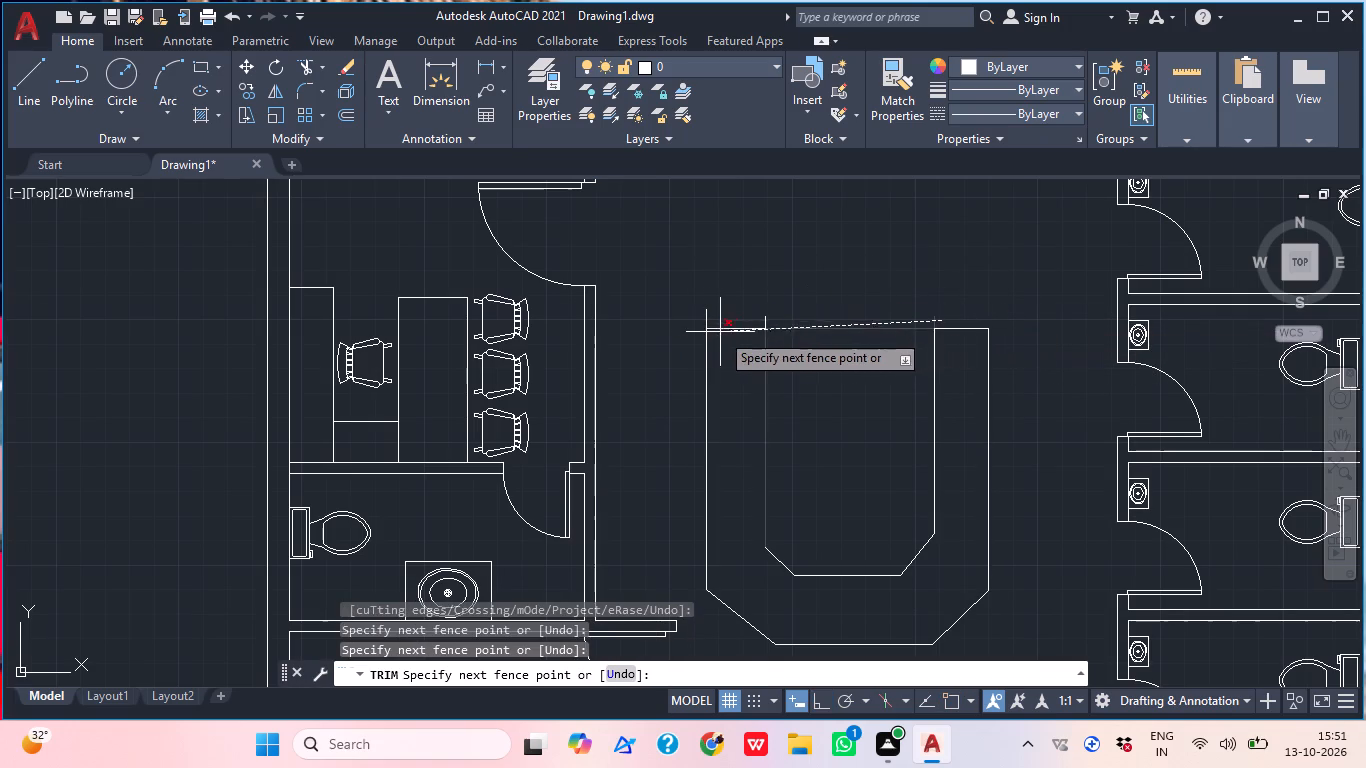
pyautogui.click(692, 317)
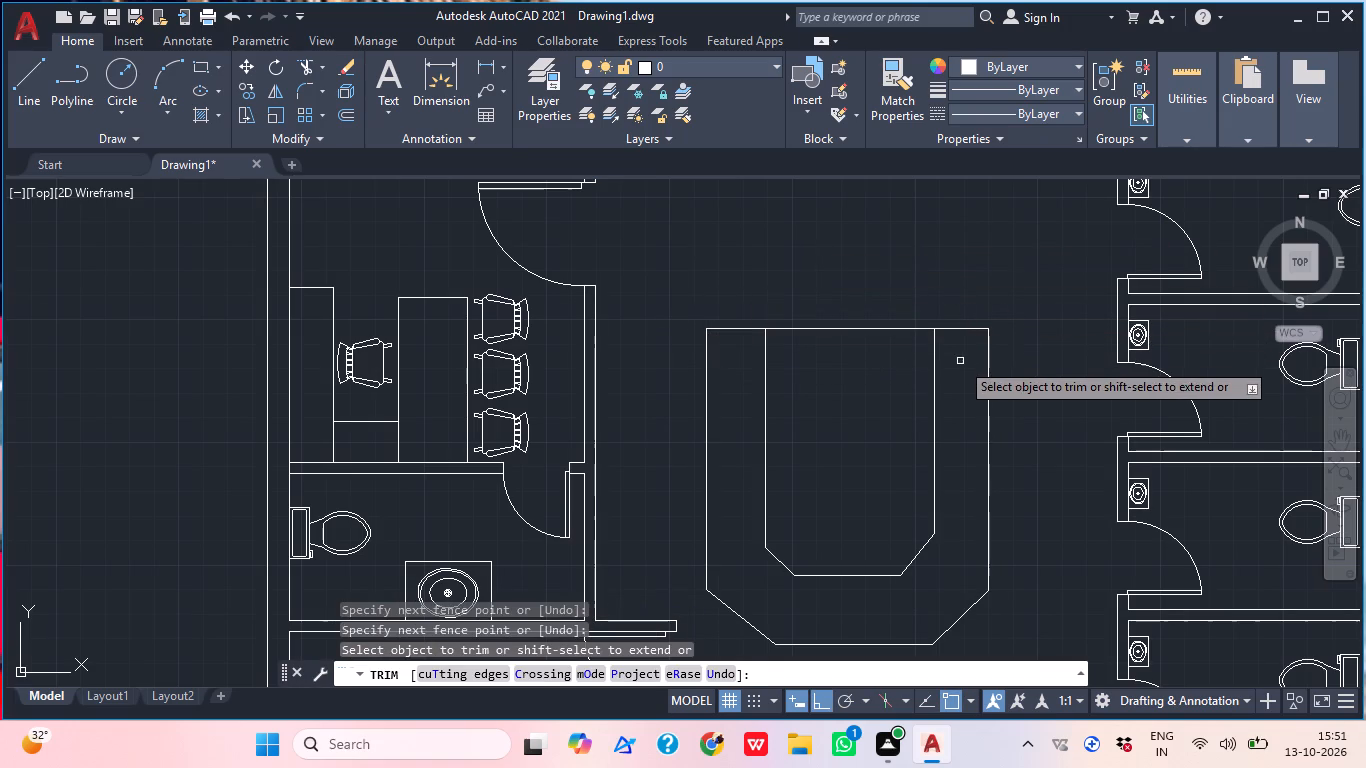
pyautogui.press('Escape')
# Trim away the horizontal line between the two inner sides, opening the U-shaped table to the north.
pyautogui.write('tr')
pyautogui.press('space')
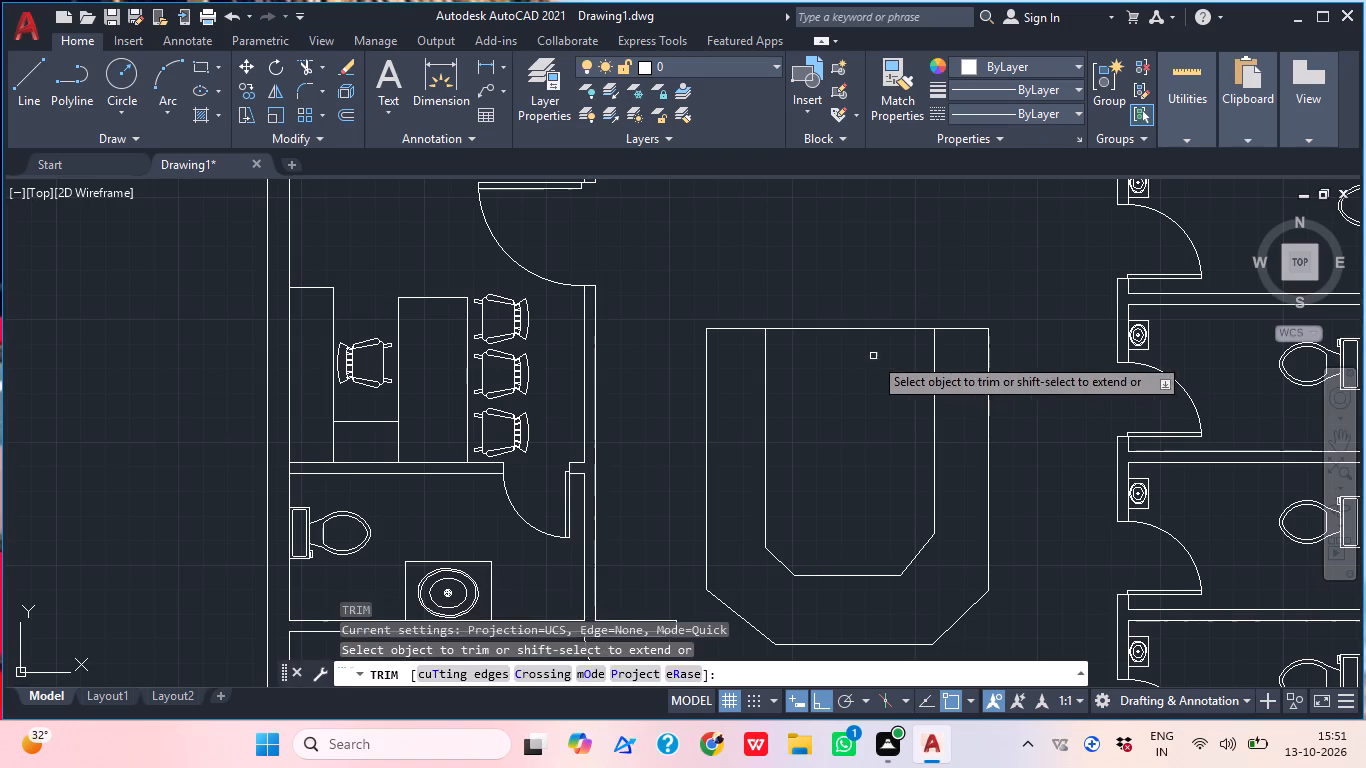
pyautogui.moveTo(873, 356); pyautogui.dragTo(870, 346)
pyautogui.click(857, 293)
pyautogui.moveTo(825, 466); pyautogui.dragTo(756, 348, button='middle')
pyautogui.press('Escape')
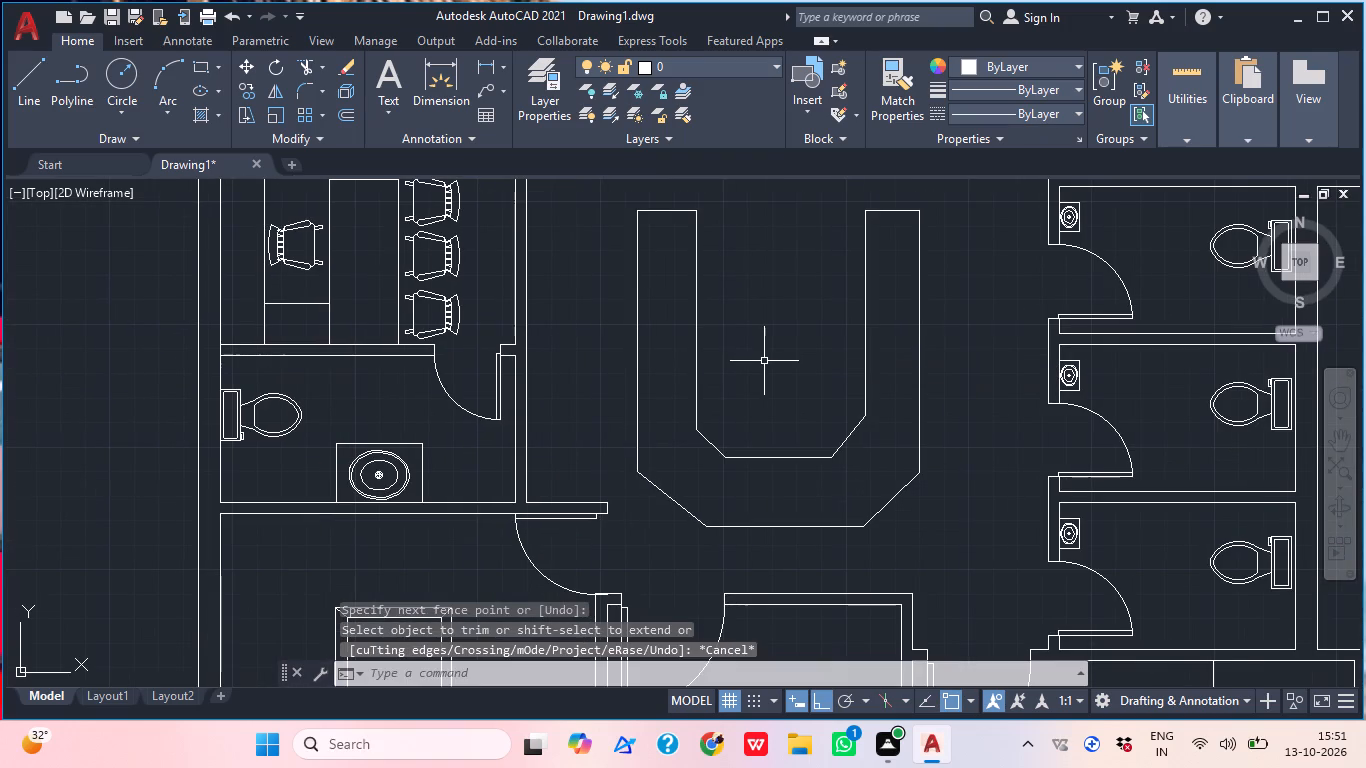
# Copy the desk chair from the northeast office twice, one above the other, along the inner west side of the U-shaped table.
pyautogui.scroll(-1, 790, 396)
pyautogui.moveTo(795, 388); pyautogui.dragTo(669, 492, button='middle')
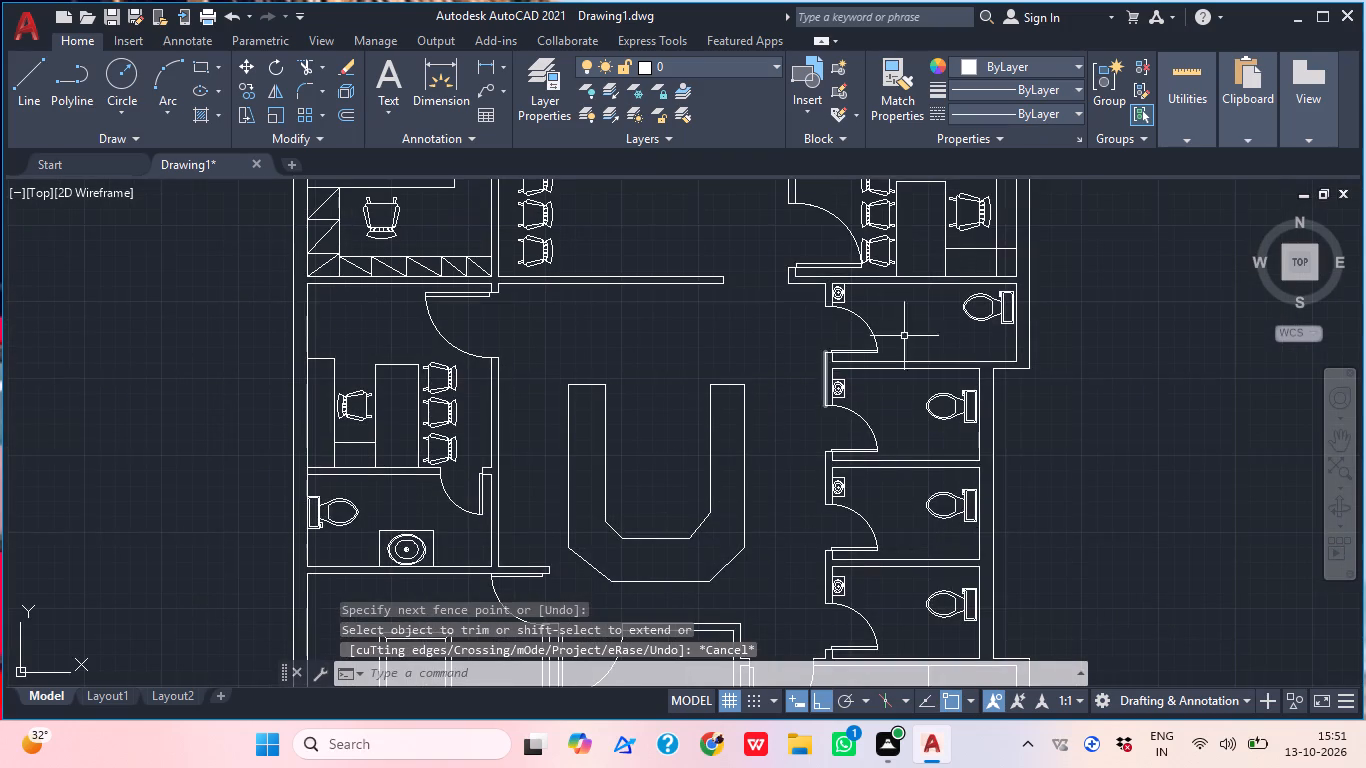
pyautogui.moveTo(898, 317); pyautogui.dragTo(906, 369, button='middle')
pyautogui.click(978, 279)
pyautogui.write('cop')
pyautogui.press('space')
pyautogui.click(977, 248)
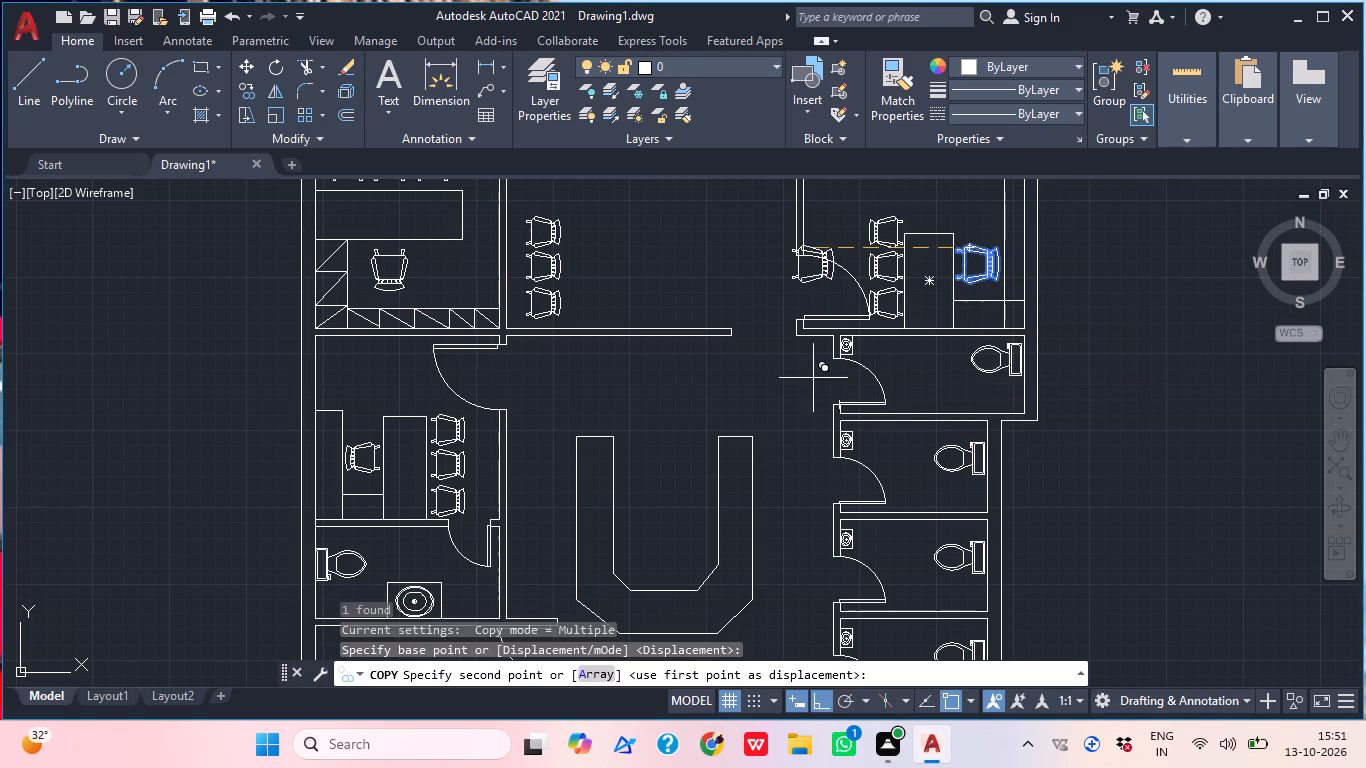
pyautogui.click(819, 702)
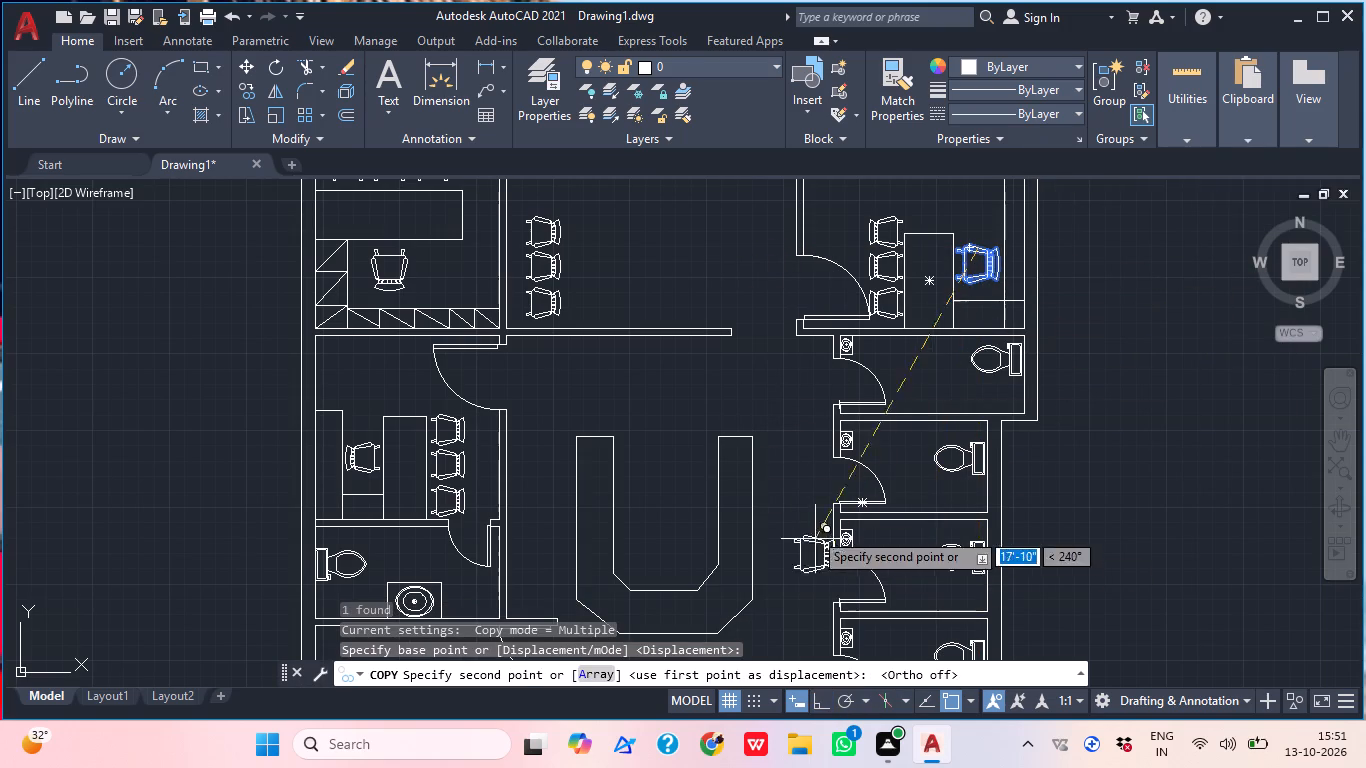
pyautogui.scroll(2, 631, 474)
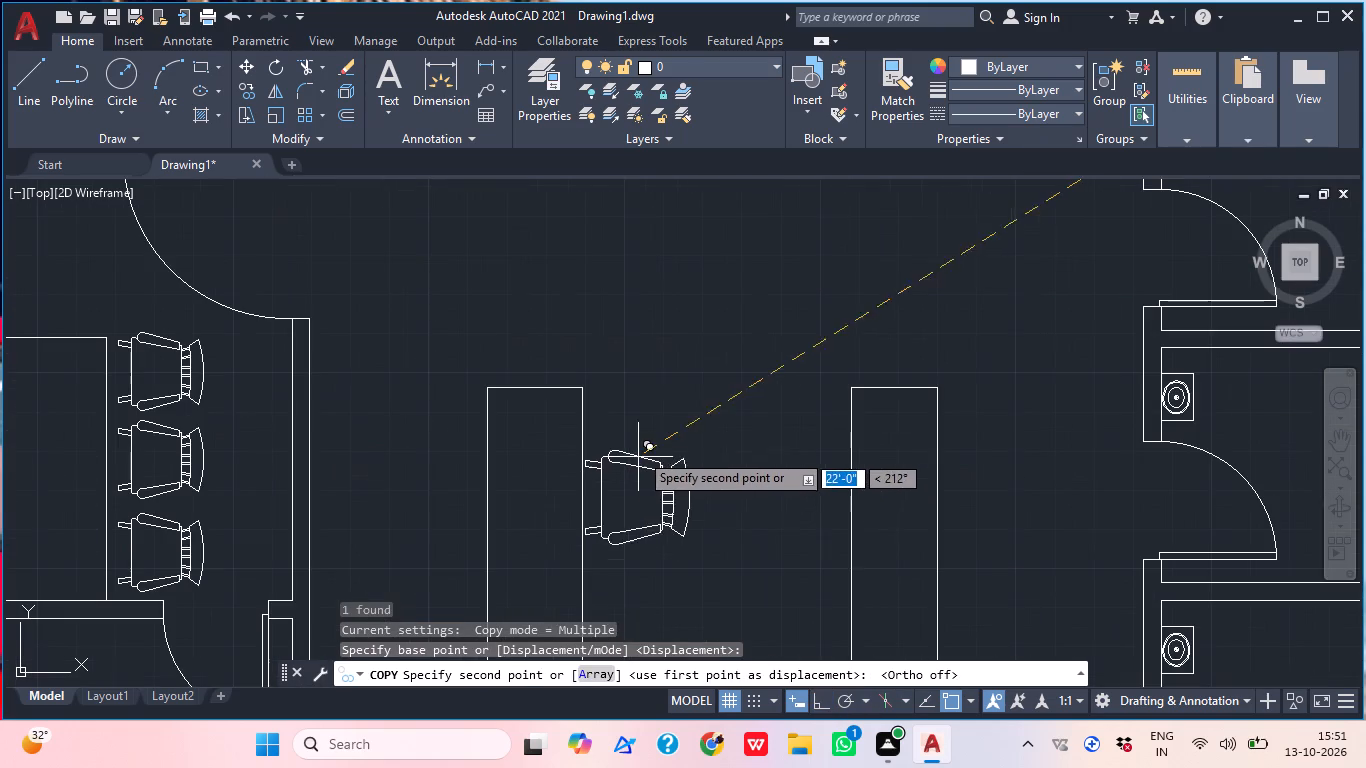
pyautogui.click(650, 436)
pyautogui.moveTo(648, 517); pyautogui.dragTo(642, 372, button='middle')
pyautogui.moveTo(653, 461); pyautogui.dragTo(649, 412, button='middle')
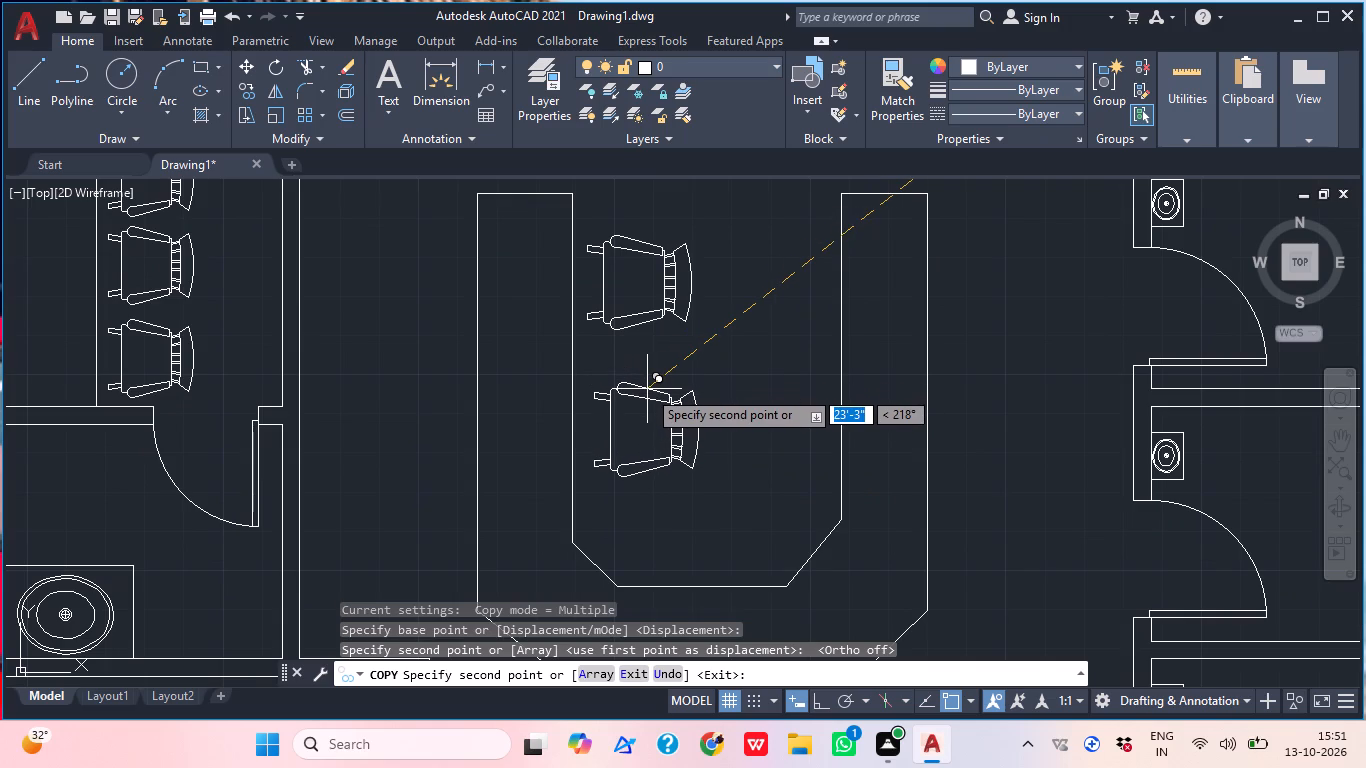
pyautogui.click(640, 385)
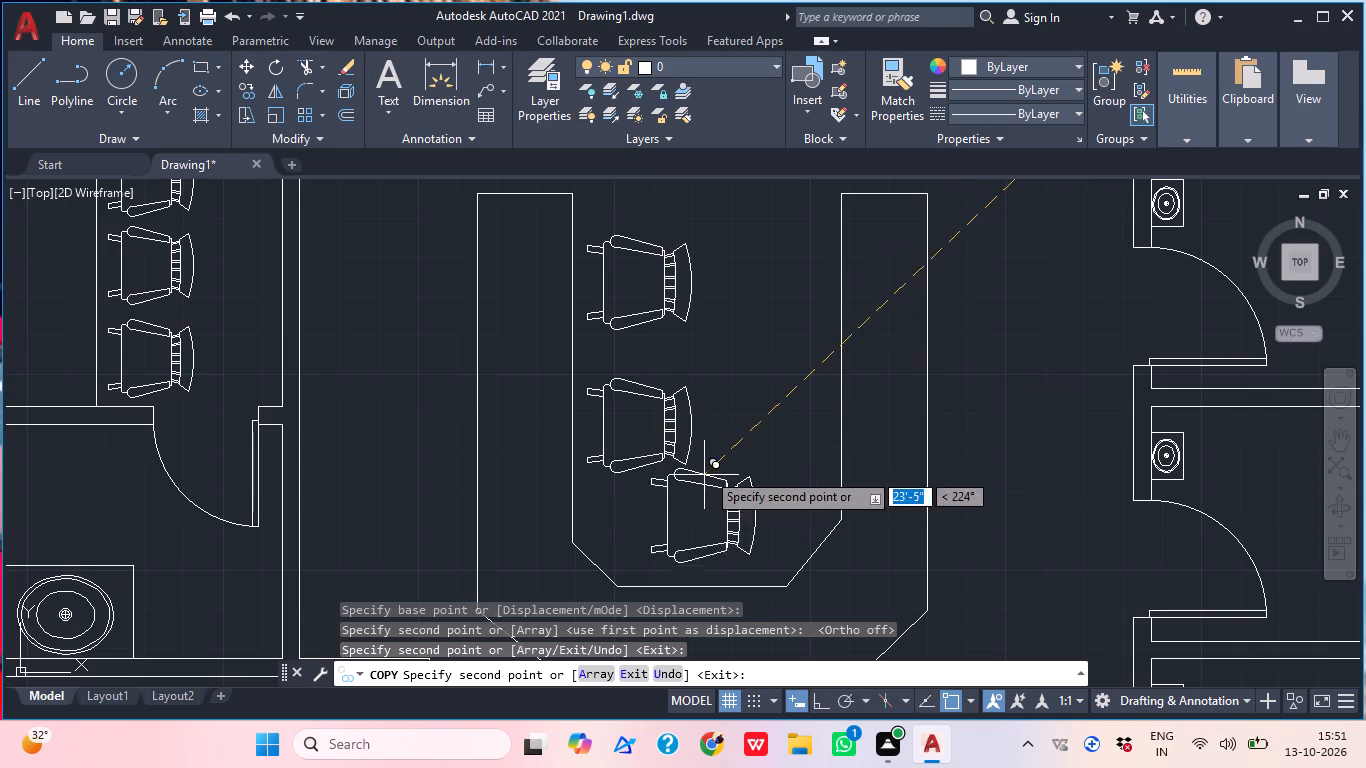
pyautogui.press('Escape')
# Mirror the two chairs to the table's east arm about a vertical line through the middle of its south edge, keeping the originals.
pyautogui.moveTo(716, 458); pyautogui.dragTo(689, 435)
pyautogui.click(654, 283)
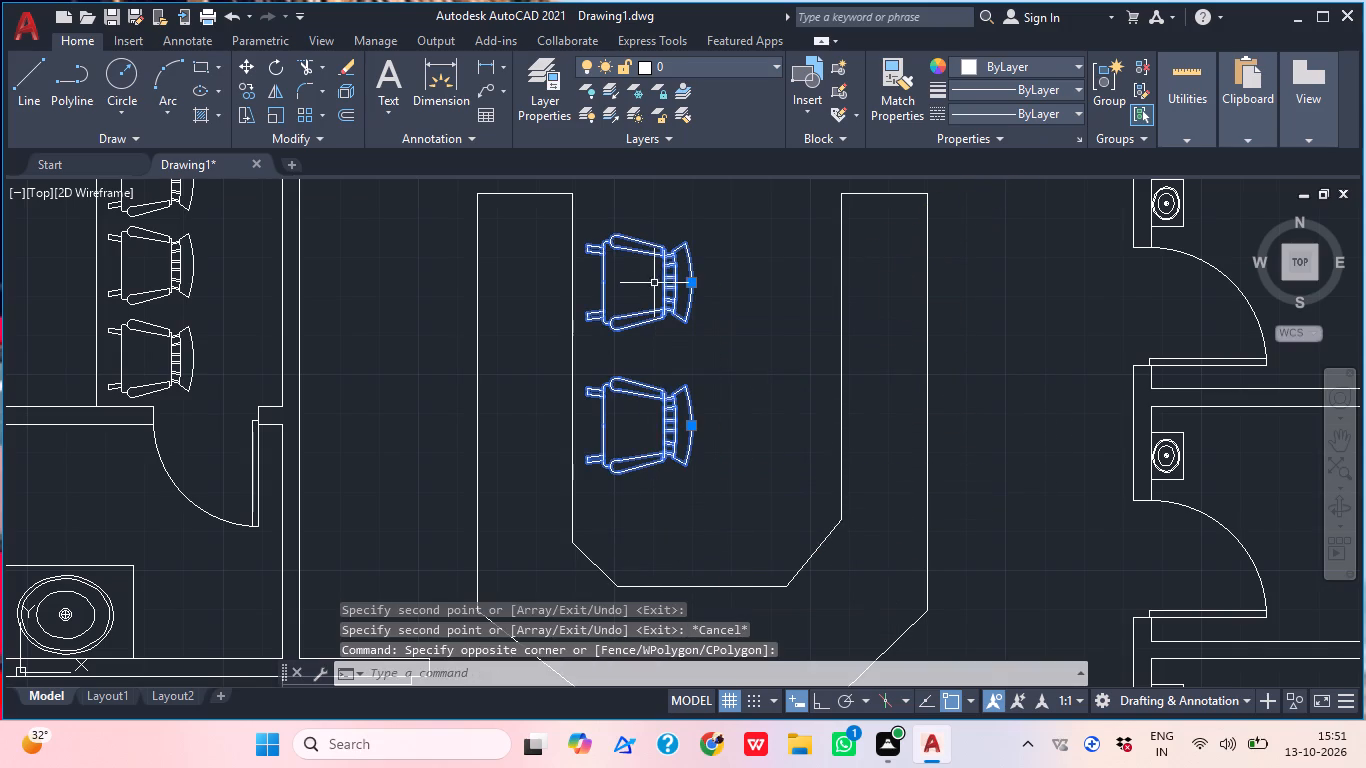
pyautogui.write('mi')
pyautogui.press('space')
pyautogui.scroll(-1, 732, 417)
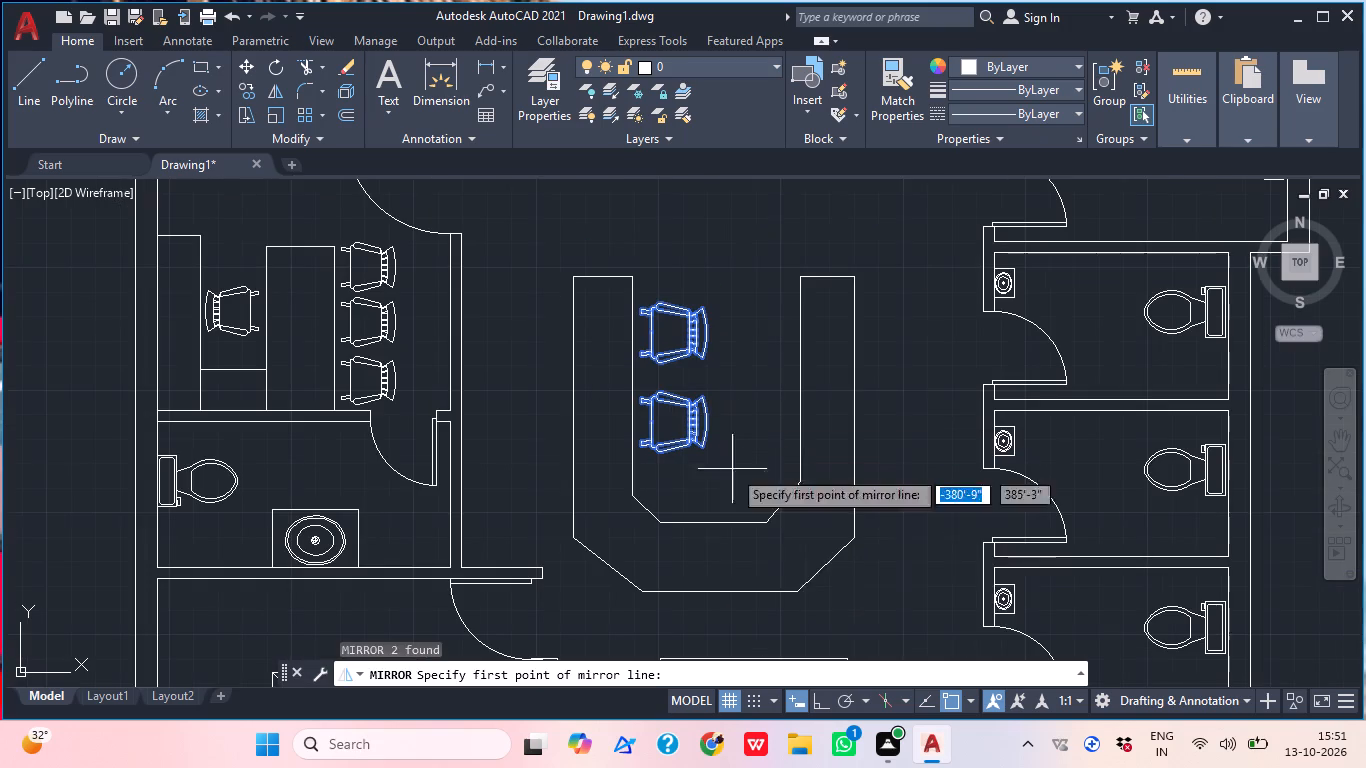
pyautogui.click(716, 590)
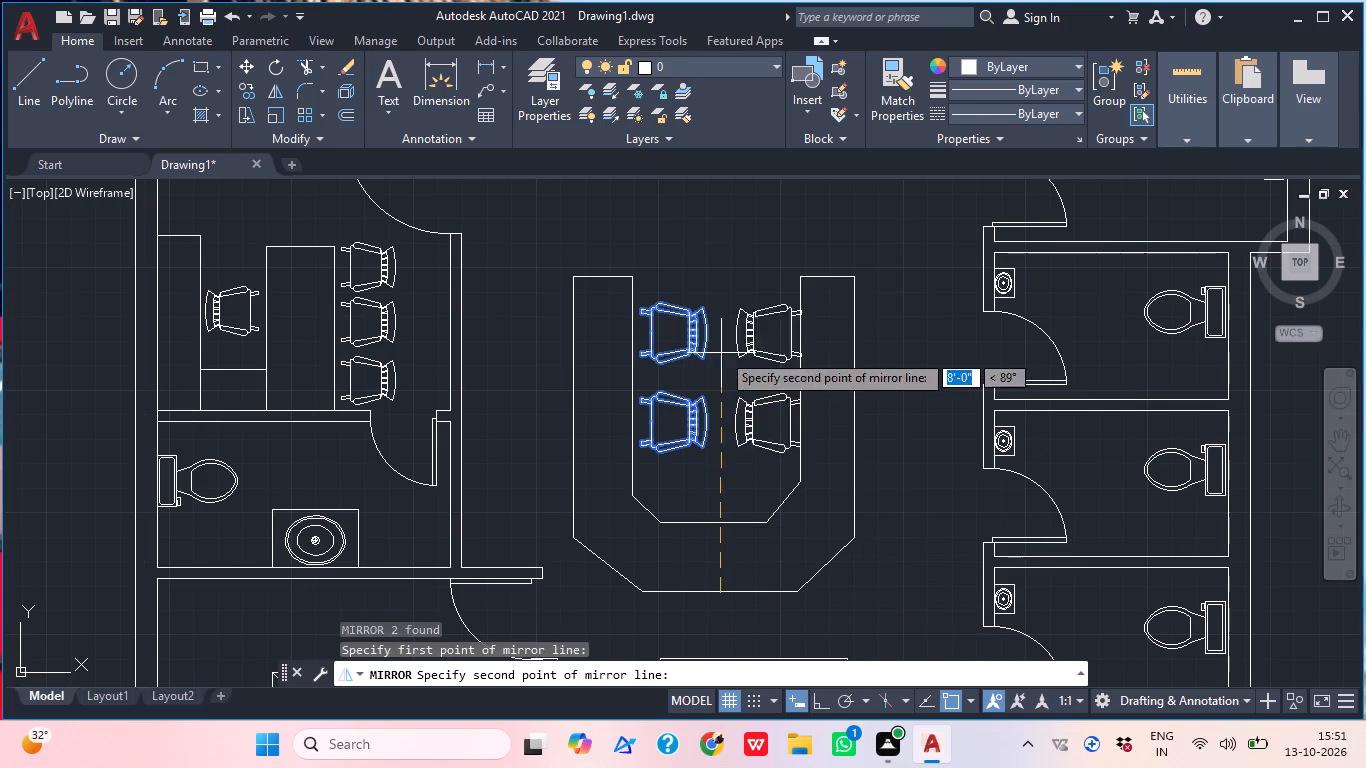
pyautogui.click(827, 699)
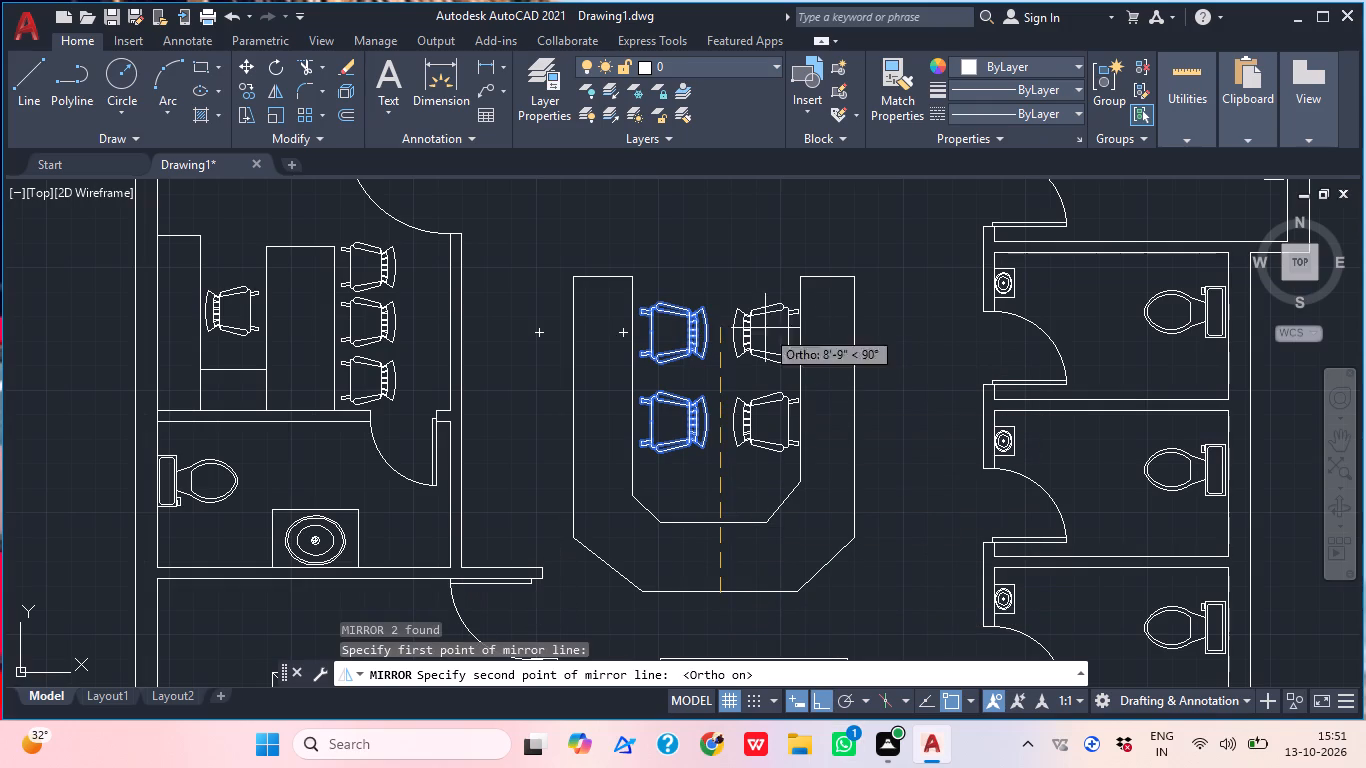
pyautogui.click(727, 248)
pyautogui.moveTo(762, 326); pyautogui.dragTo(727, 248)
pyautogui.moveTo(661, 475); pyautogui.dragTo(691, 423, button='middle')
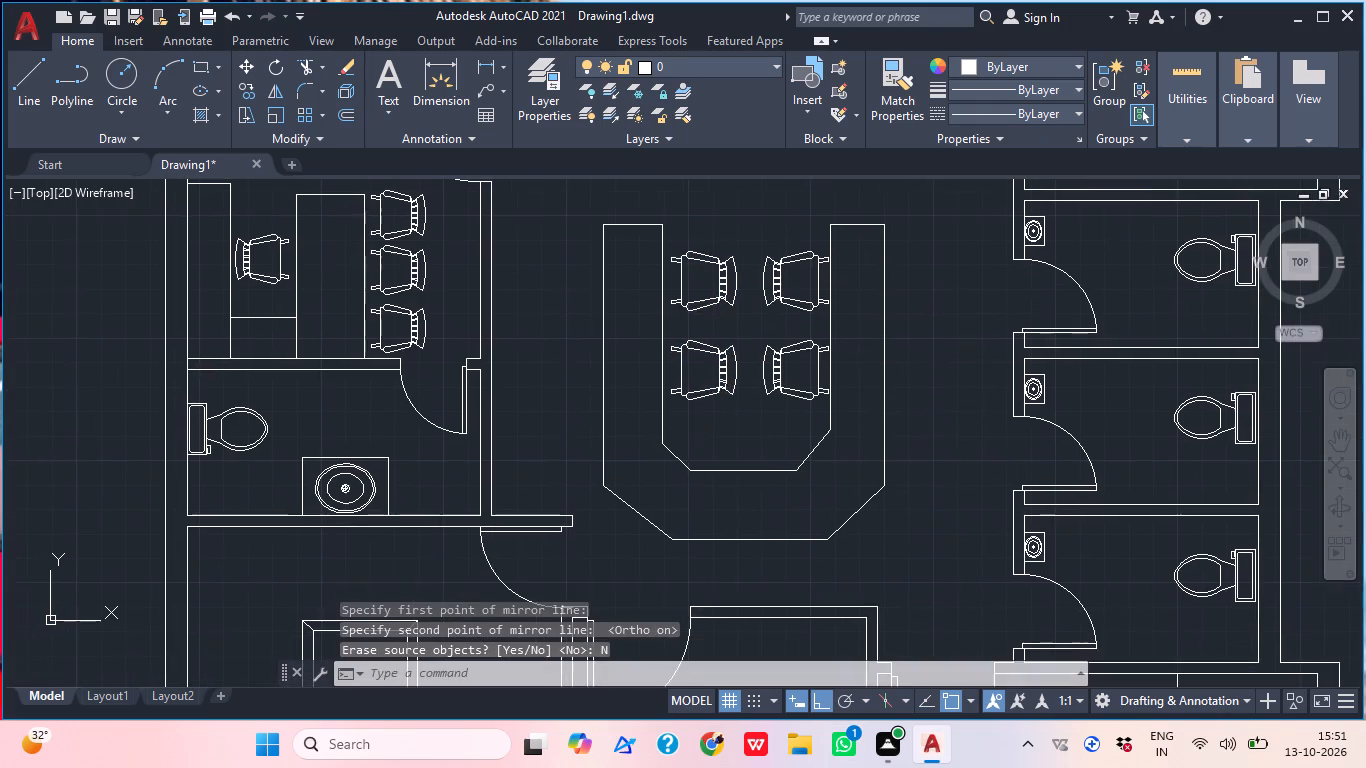
# Copy the lower east chair straight south, over the table's inner southeast corner.
pyautogui.moveTo(723, 455); pyautogui.dragTo(704, 522, button='middle')
pyautogui.moveTo(767, 470); pyautogui.dragTo(767, 459)
pyautogui.click(753, 417)
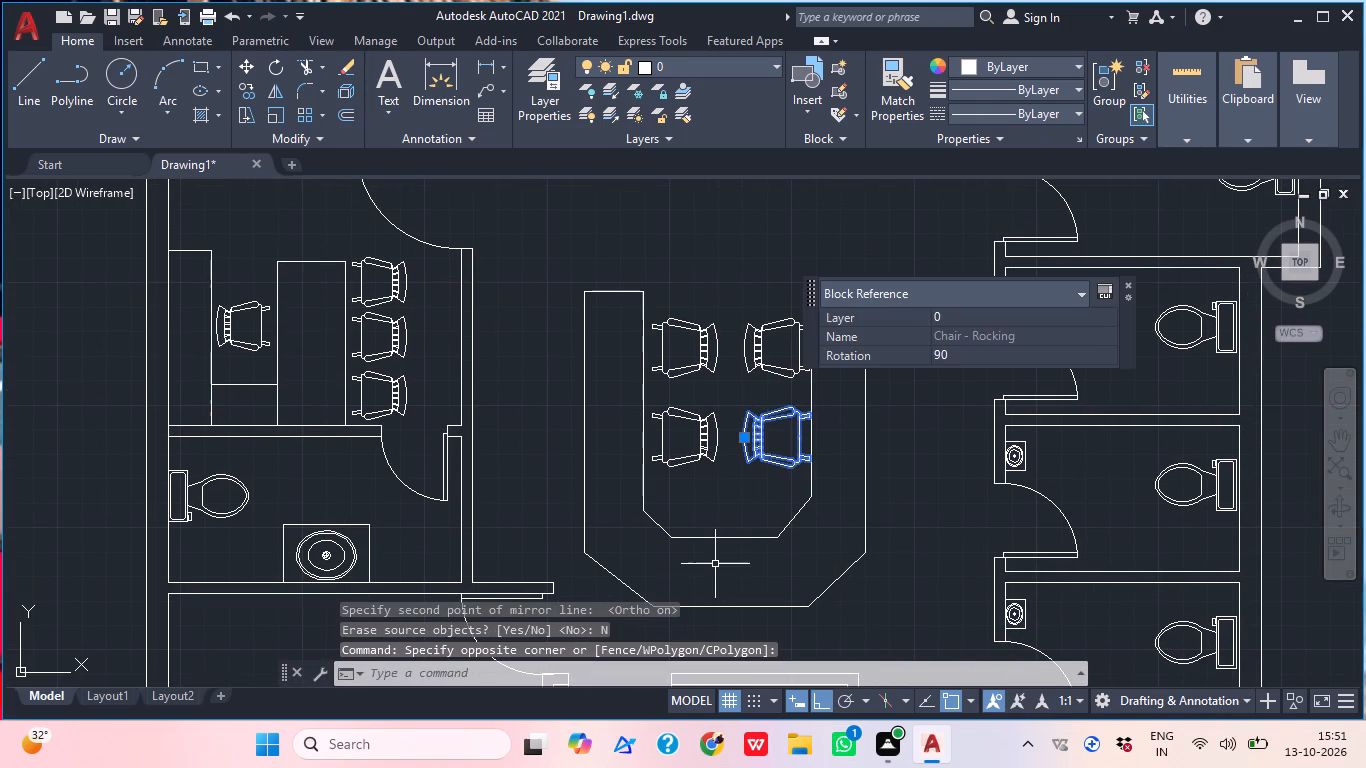
pyautogui.write('co')
pyautogui.press('space')
pyautogui.click(780, 466)
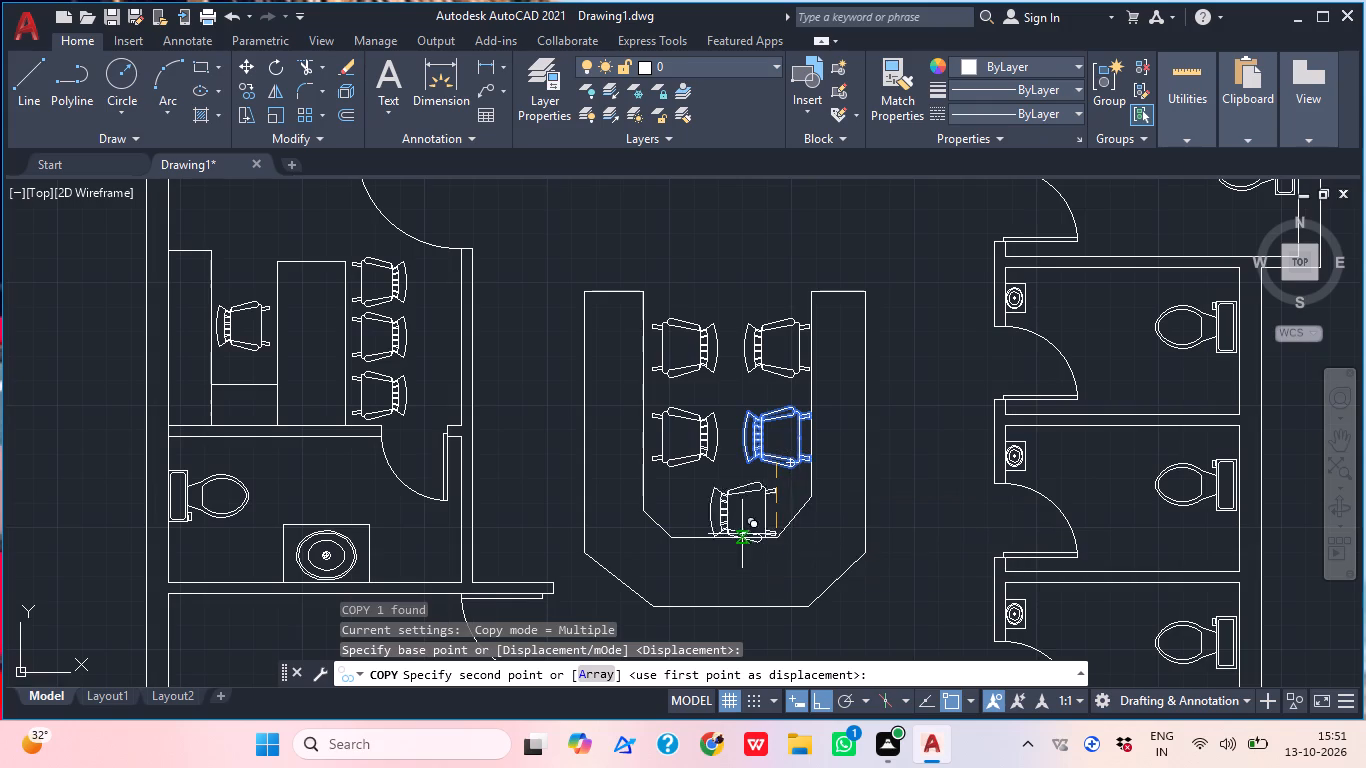
pyautogui.click(740, 553)
pyautogui.press('`')
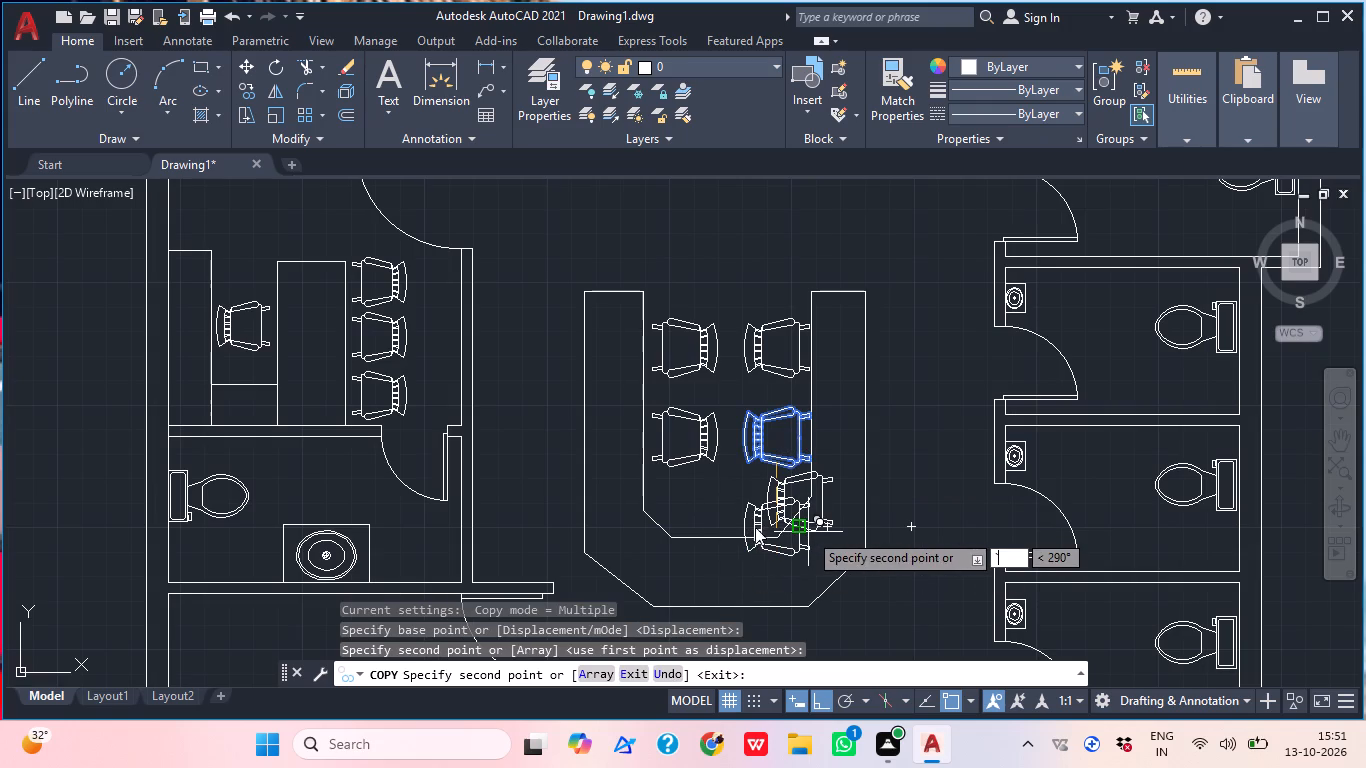
pyautogui.press('Escape')
# Rotate the copied chair freehand with Ortho off so that it faces the table's southeast diagonal.
pyautogui.click(759, 518)
pyautogui.write('ro')
pyautogui.press('space')
pyautogui.click(820, 713)
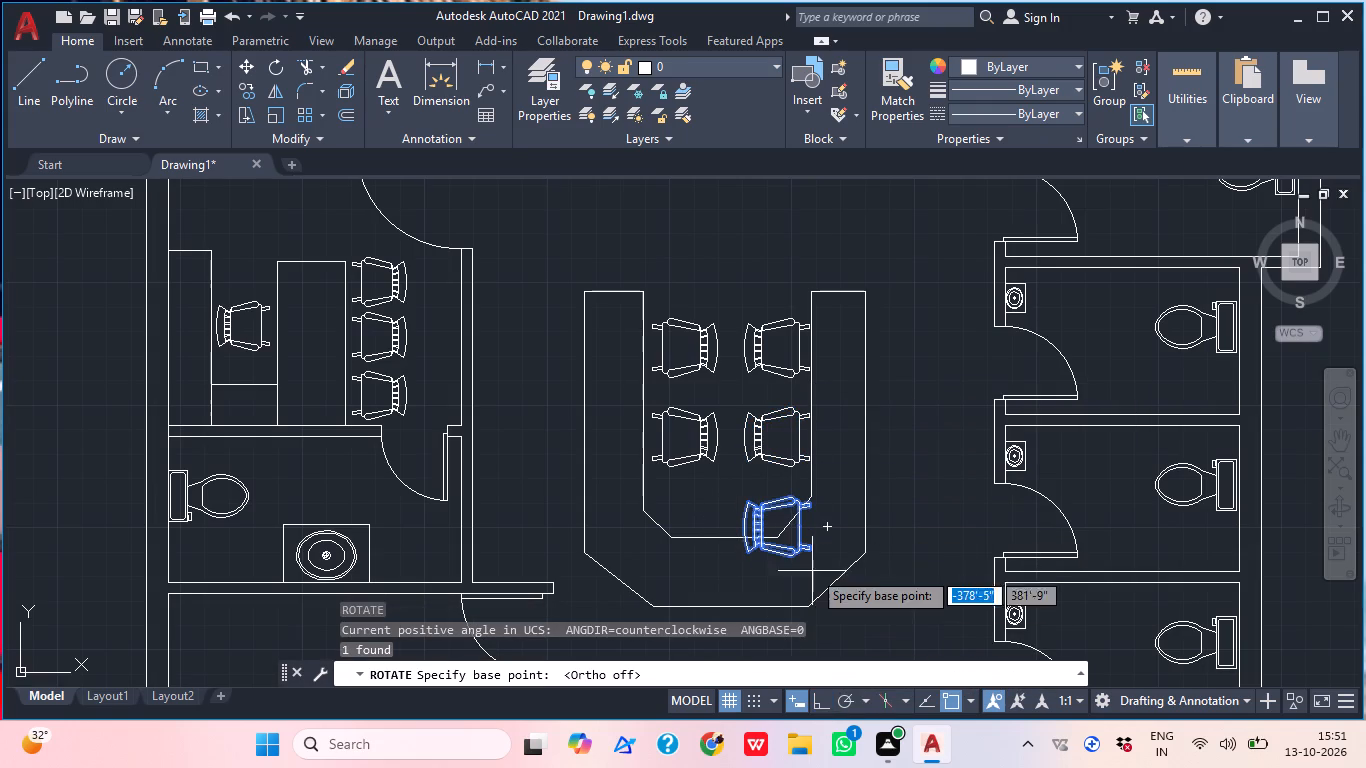
pyautogui.click(795, 553)
pyautogui.click(837, 592)
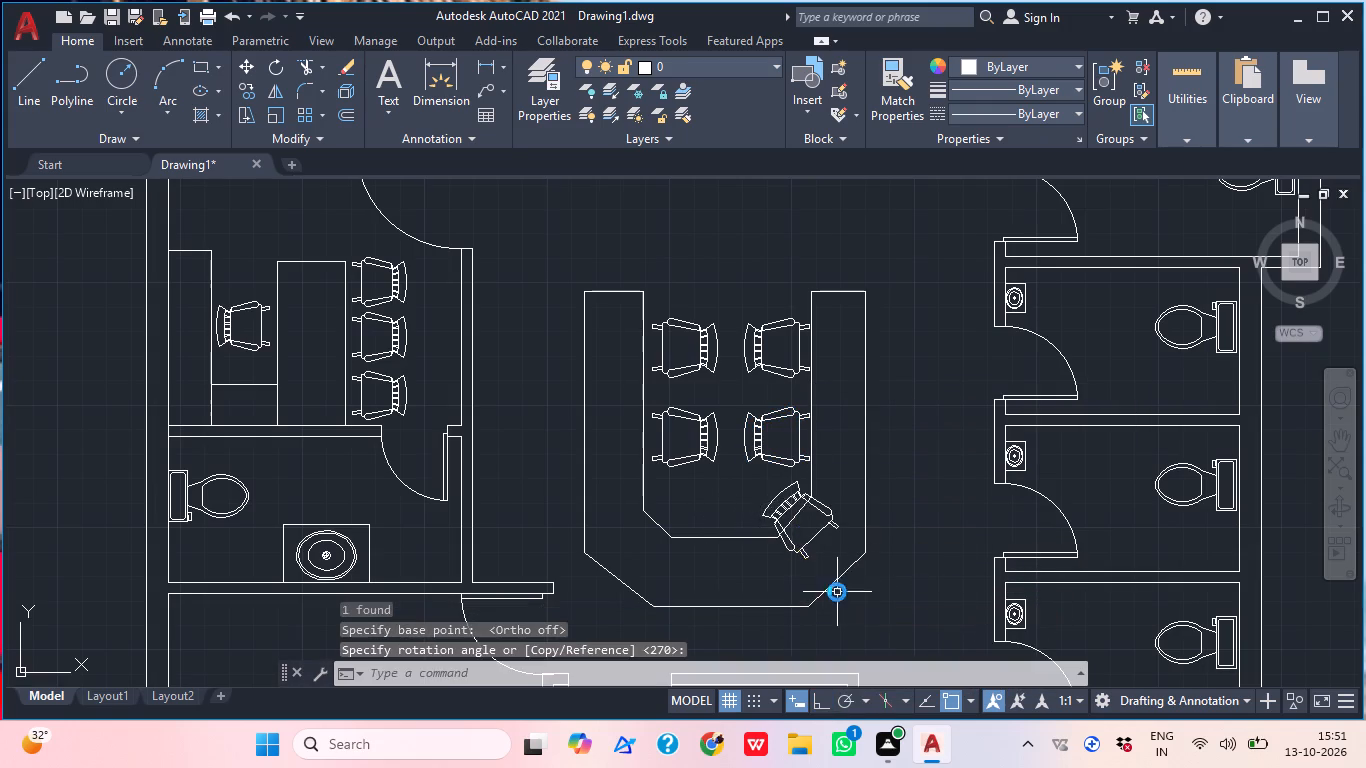
# Move the rotated chair northwest so it sits against the inner southeast diagonal of the table.
pyautogui.click(793, 492)
pyautogui.press('m')
pyautogui.press('space')
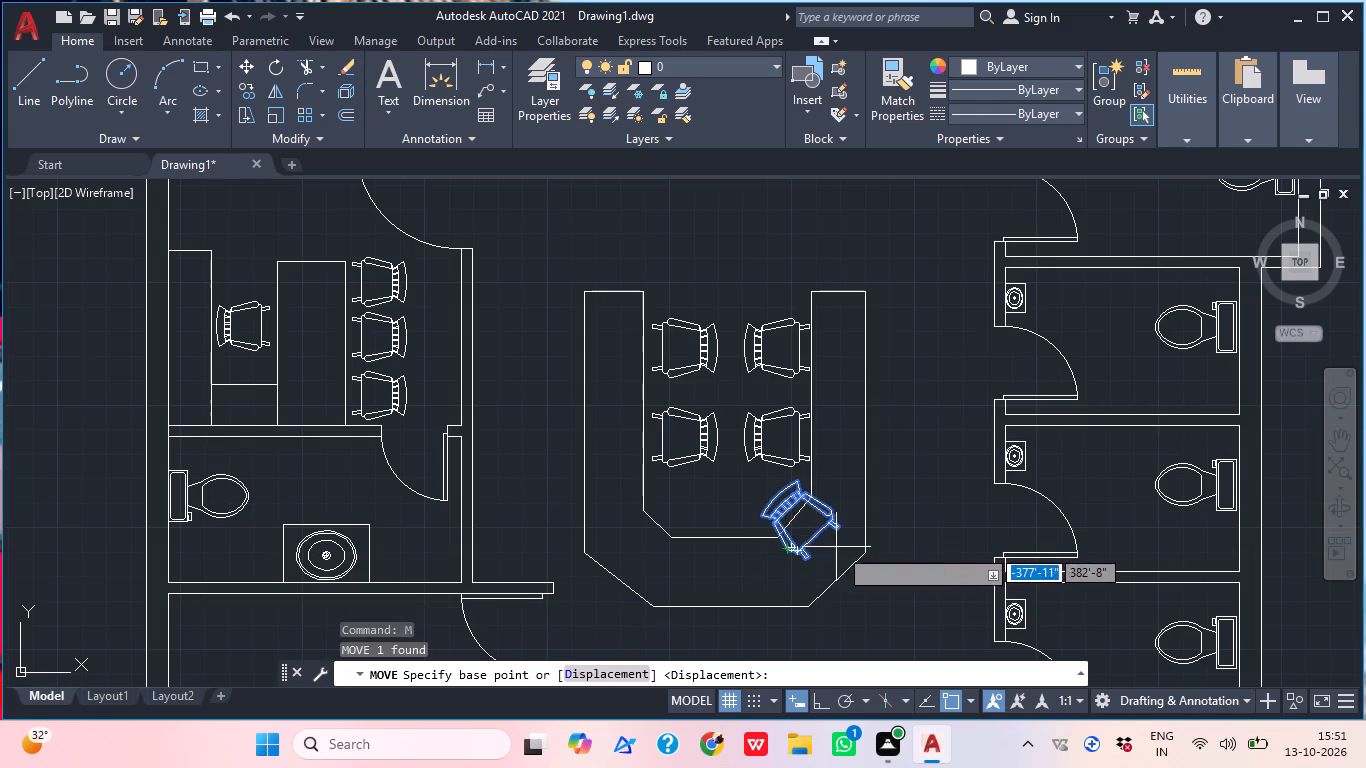
pyautogui.click(821, 546)
pyautogui.scroll(1, 760, 513)
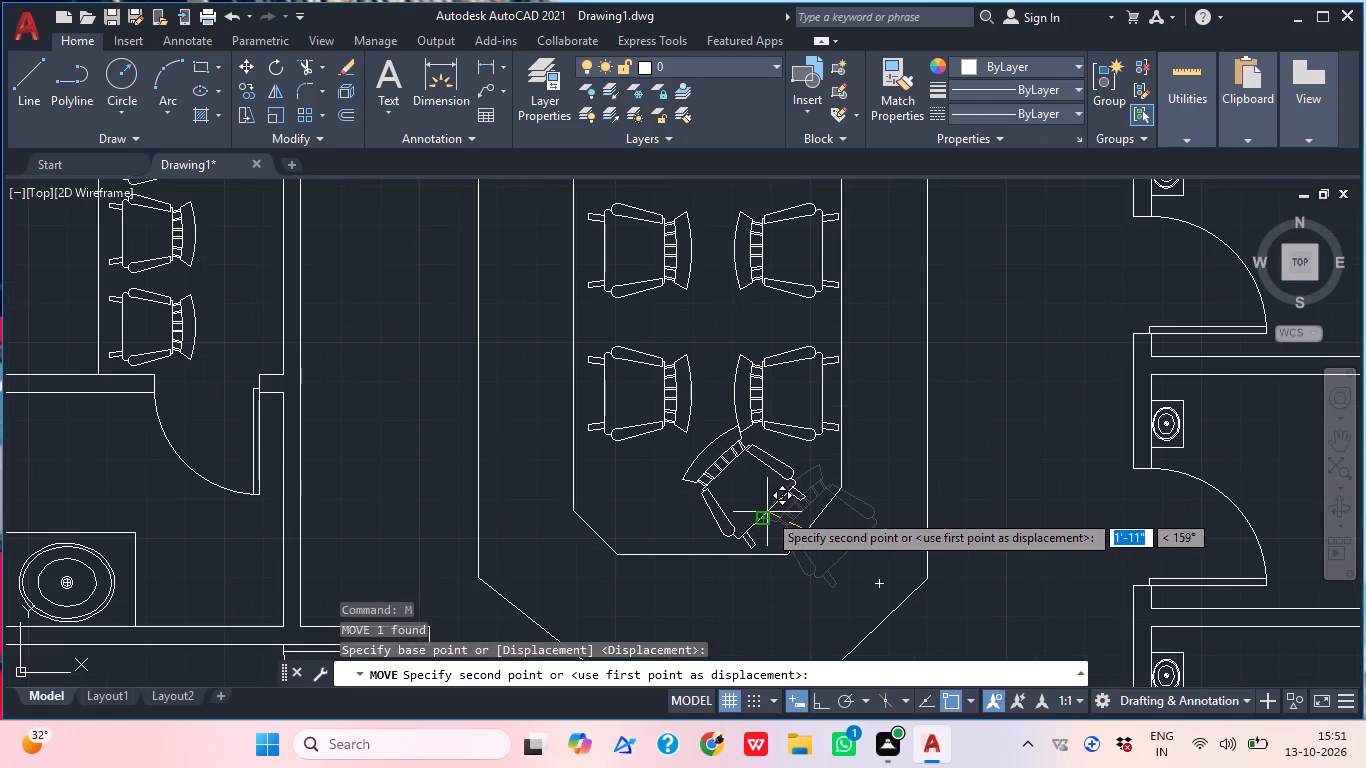
pyautogui.click(783, 517)
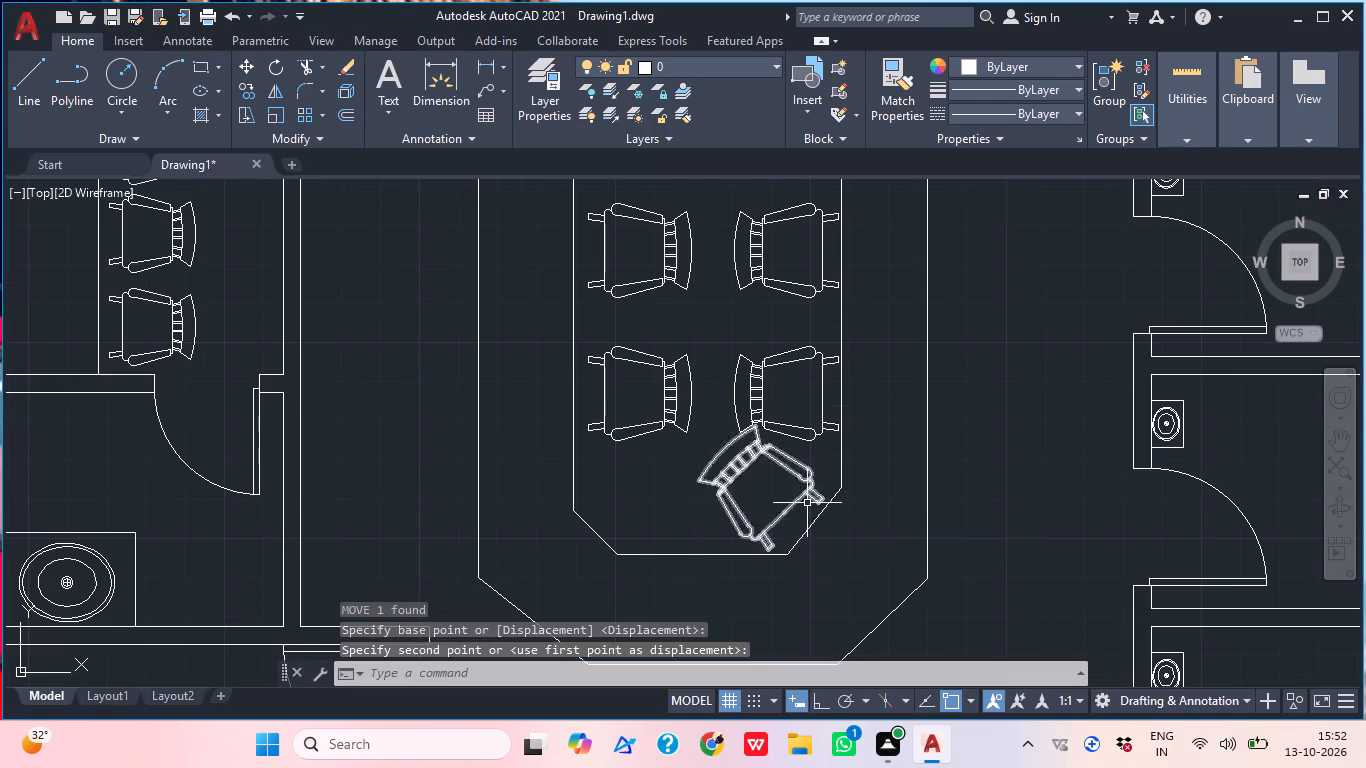
# Move the four side chairs together slightly north, clear of the angled corner chair.
pyautogui.moveTo(837, 532); pyautogui.dragTo(874, 630, button='middle')
pyautogui.click(858, 535)
pyautogui.click(778, 331)
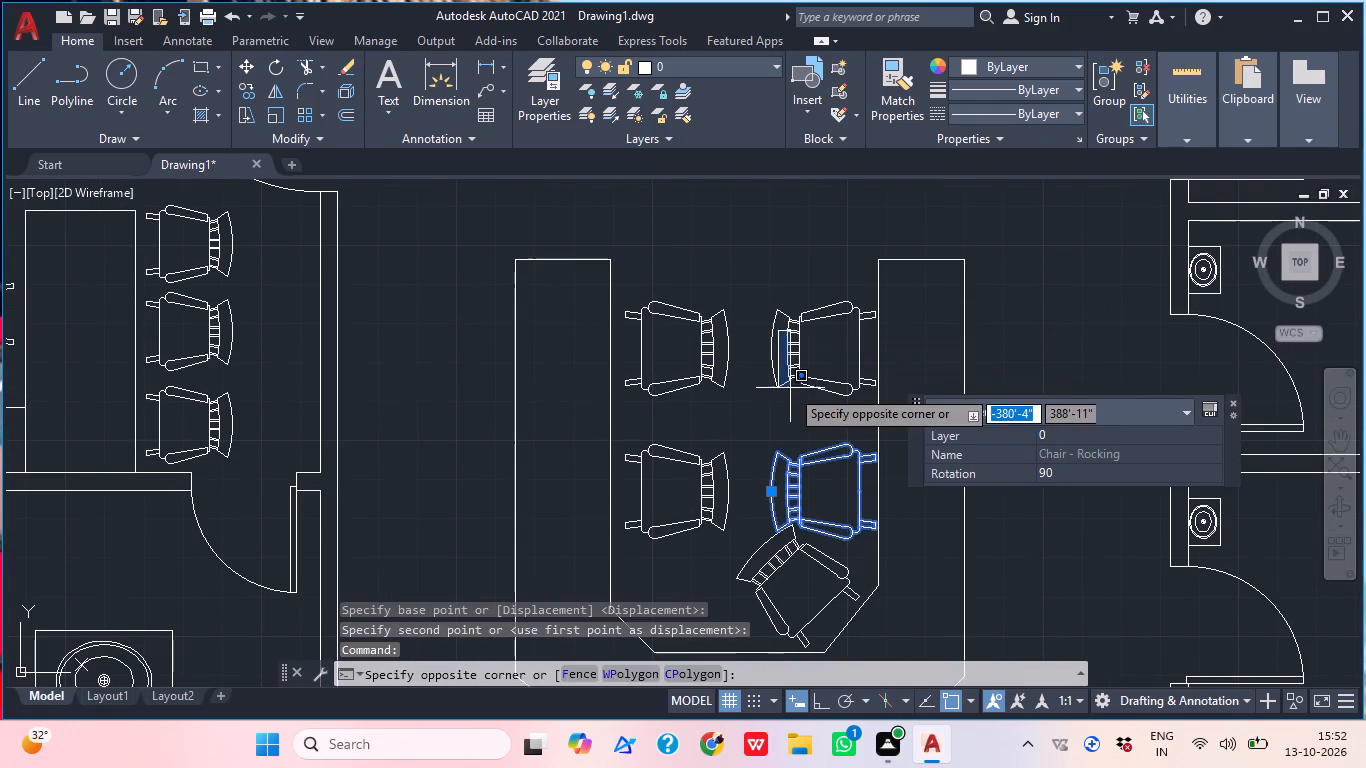
pyautogui.click(790, 389)
pyautogui.click(799, 376)
pyautogui.click(697, 375)
pyautogui.click(700, 474)
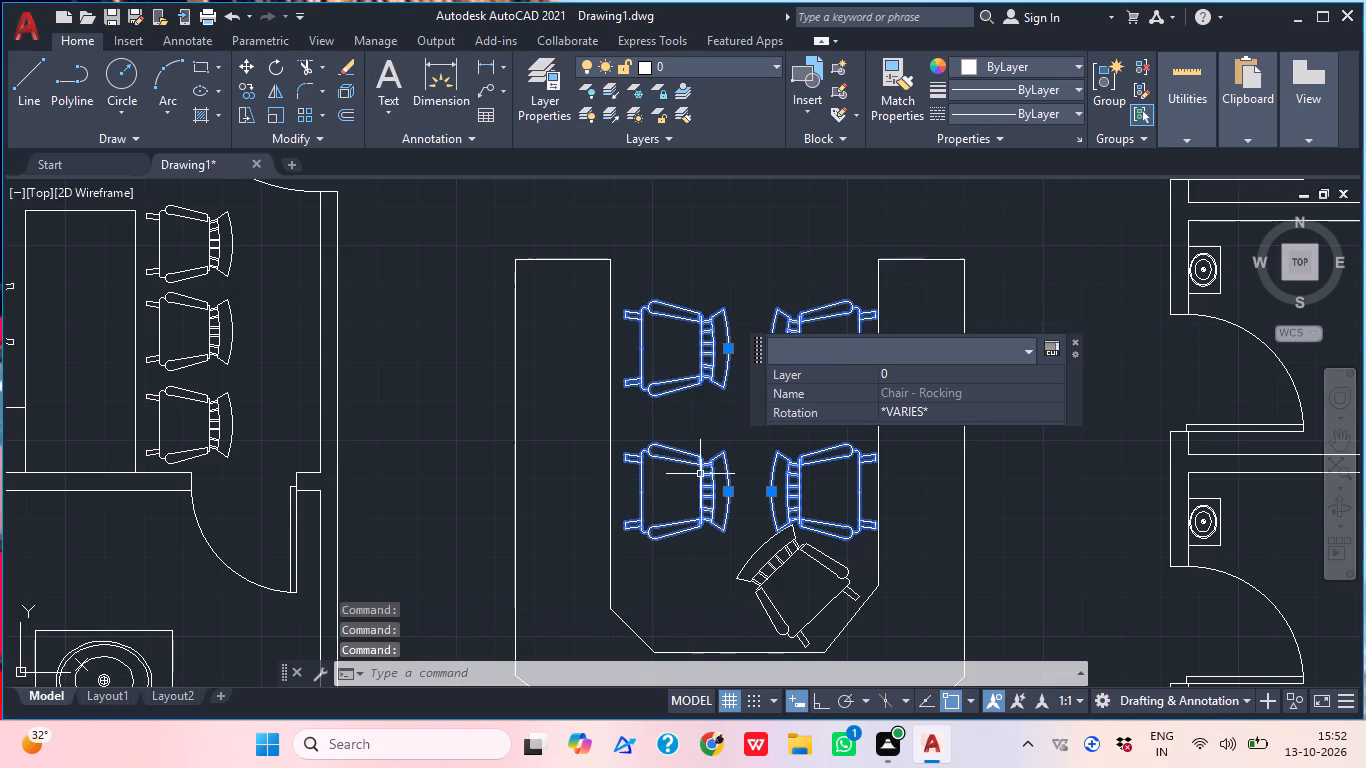
pyautogui.write('m')
pyautogui.press('space')
pyautogui.click(700, 474)
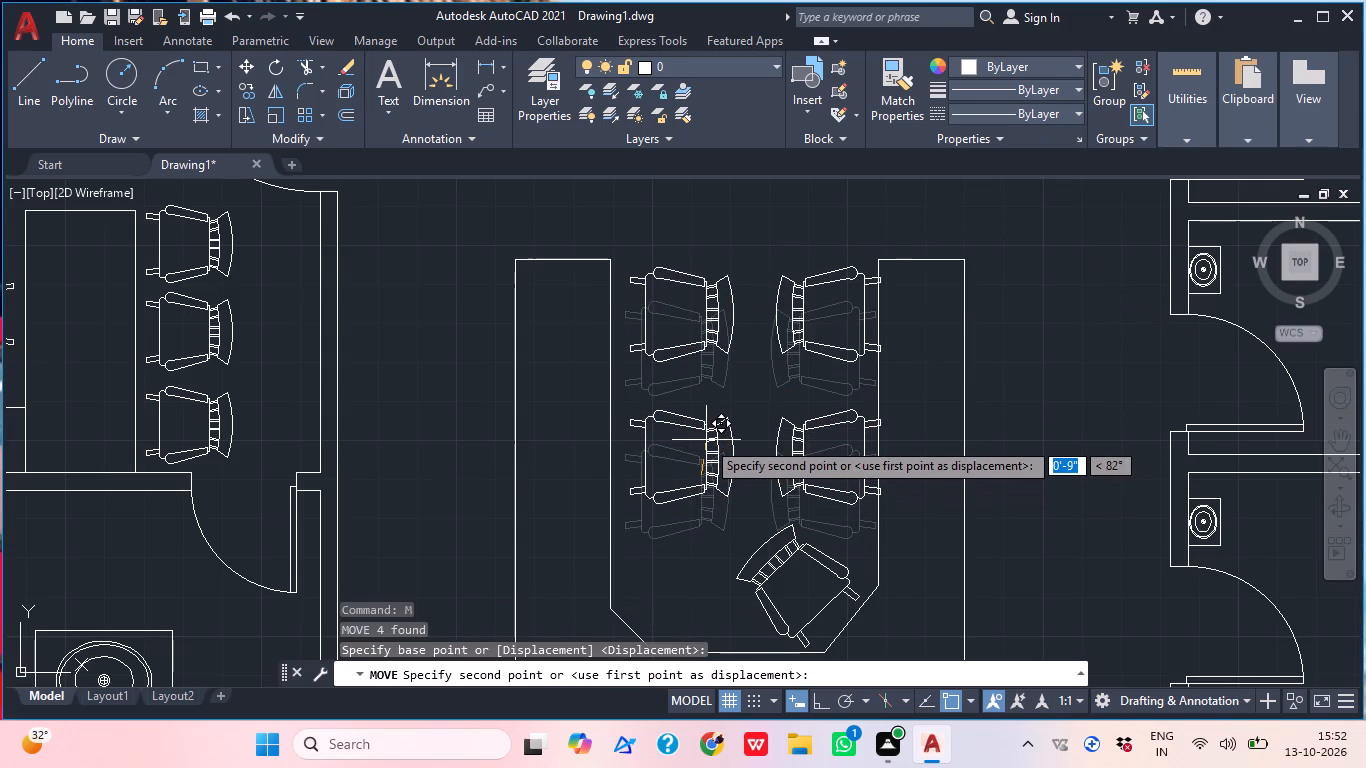
pyautogui.click(697, 435)
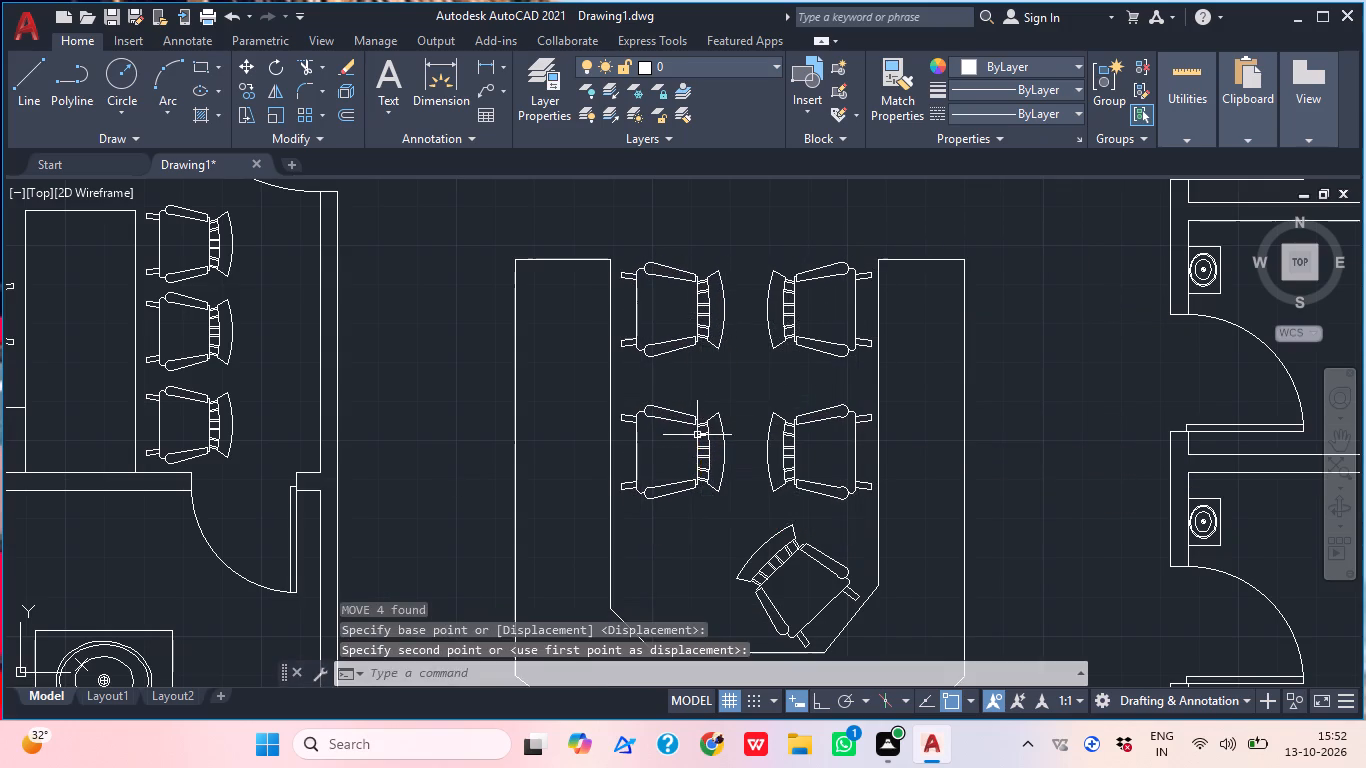
# Rotate the southeast corner chair freehand to a rotation of about 62°, turning it further toward the table's east side.
pyautogui.moveTo(712, 435); pyautogui.dragTo(712, 361, button='middle')
pyautogui.click(765, 478)
pyautogui.click(774, 490)
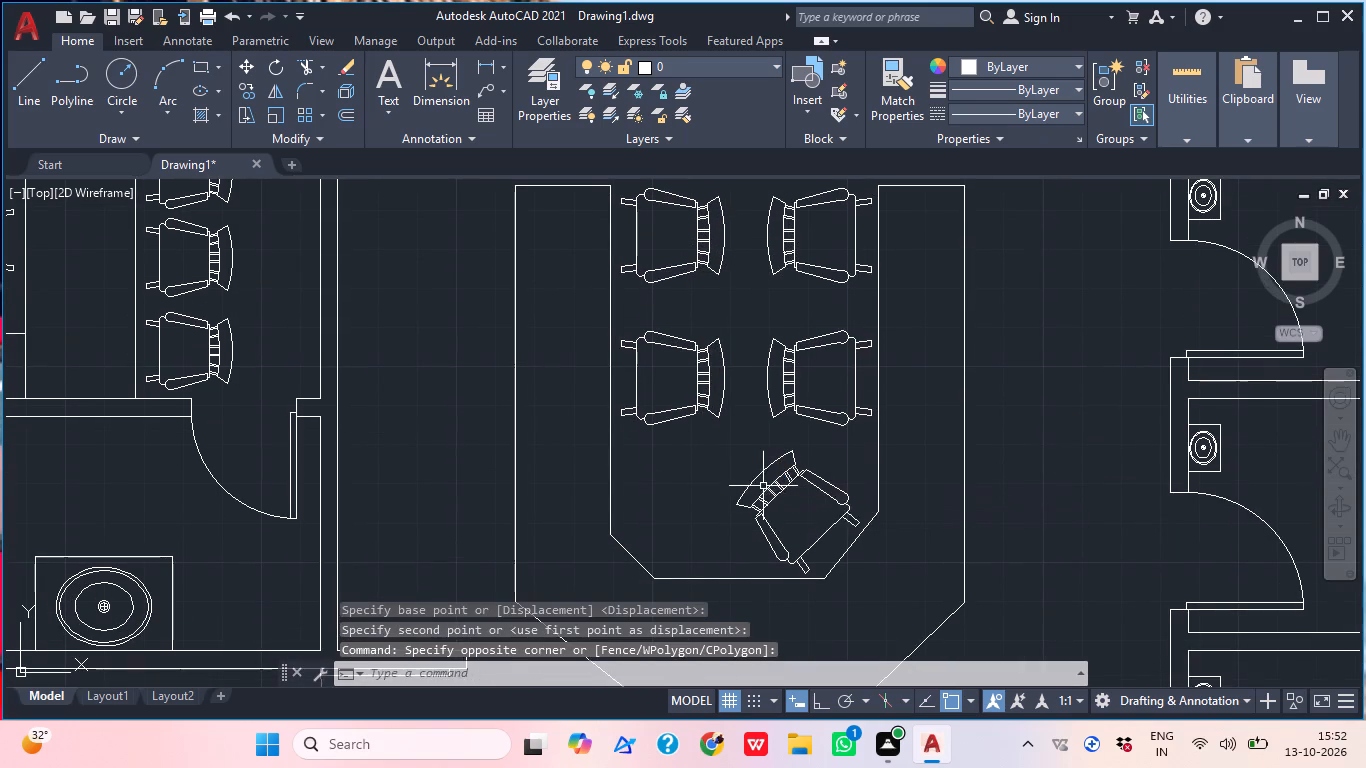
pyautogui.click(763, 486)
pyautogui.click(777, 502)
pyautogui.click(764, 492)
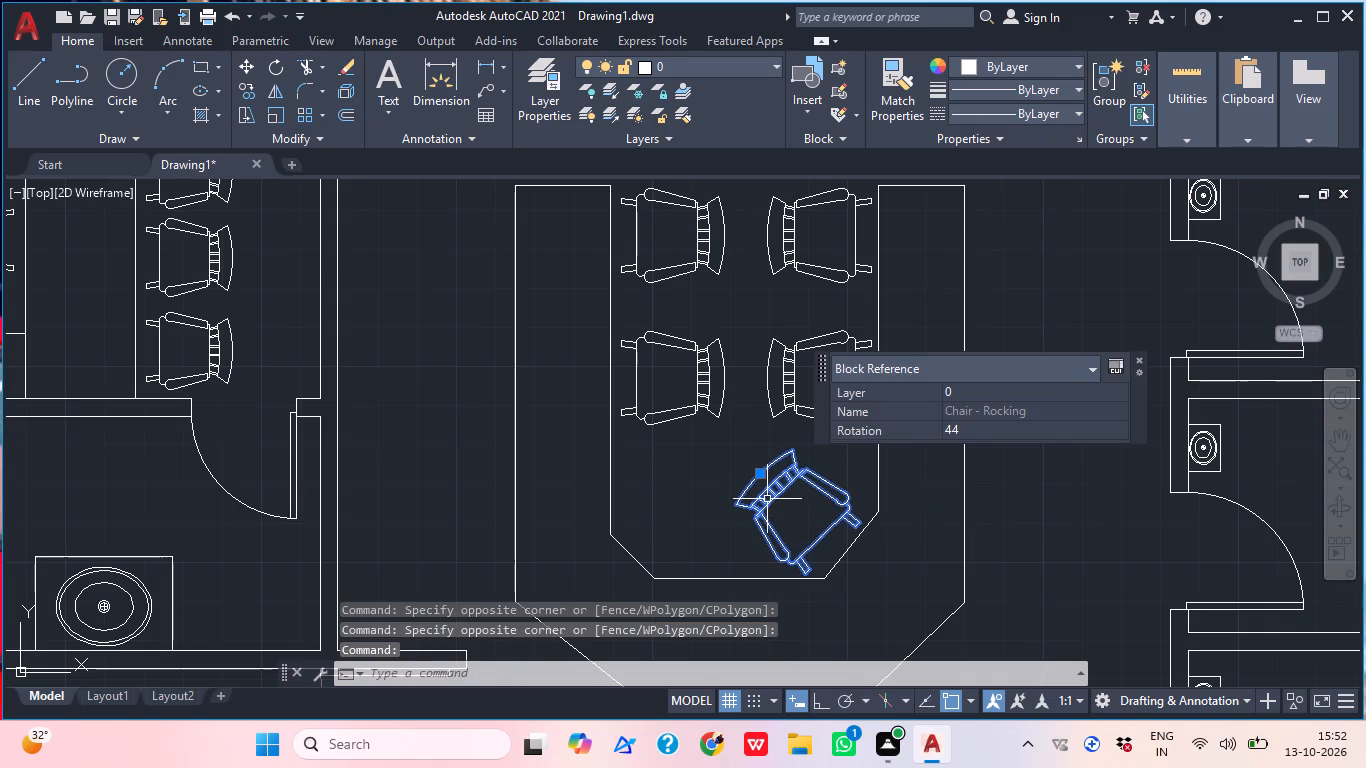
pyautogui.write('ro')
pyautogui.press('space')
pyautogui.click(767, 500)
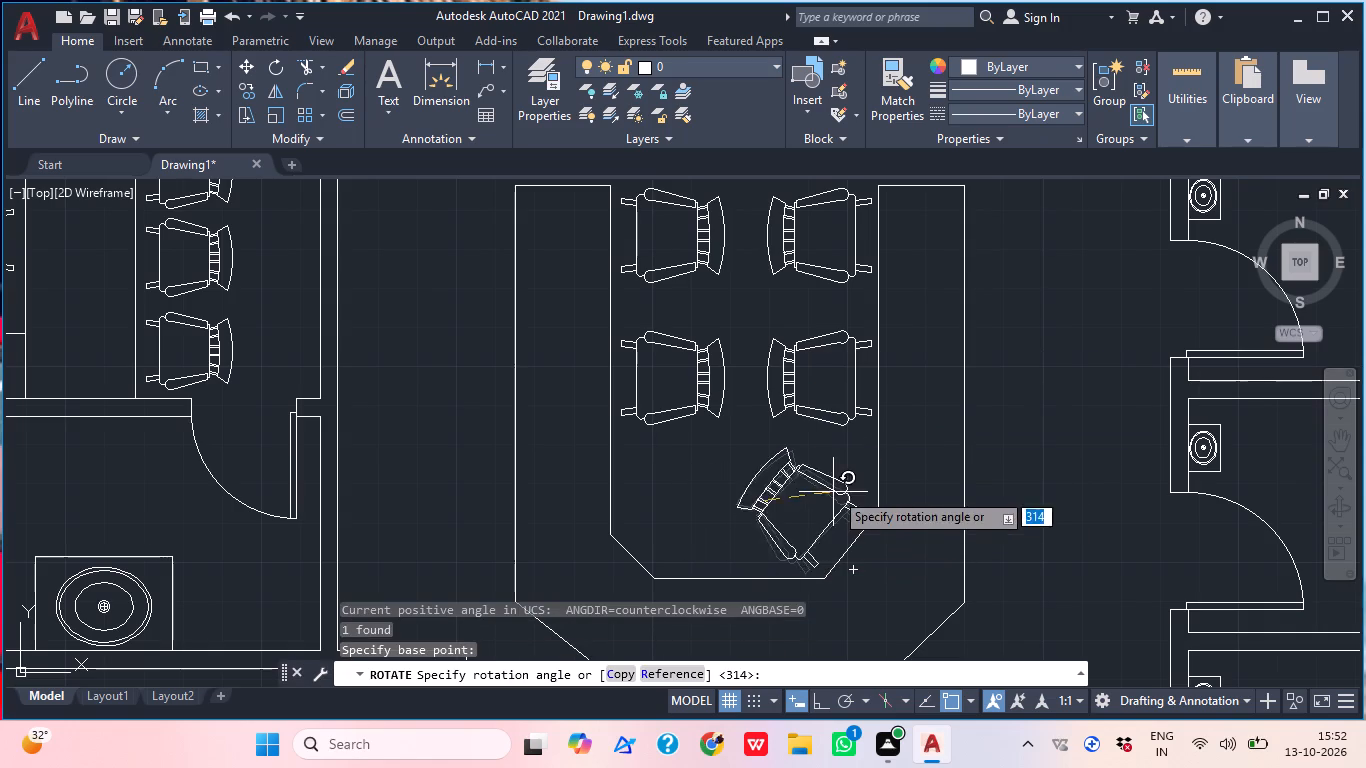
pyautogui.click(866, 467)
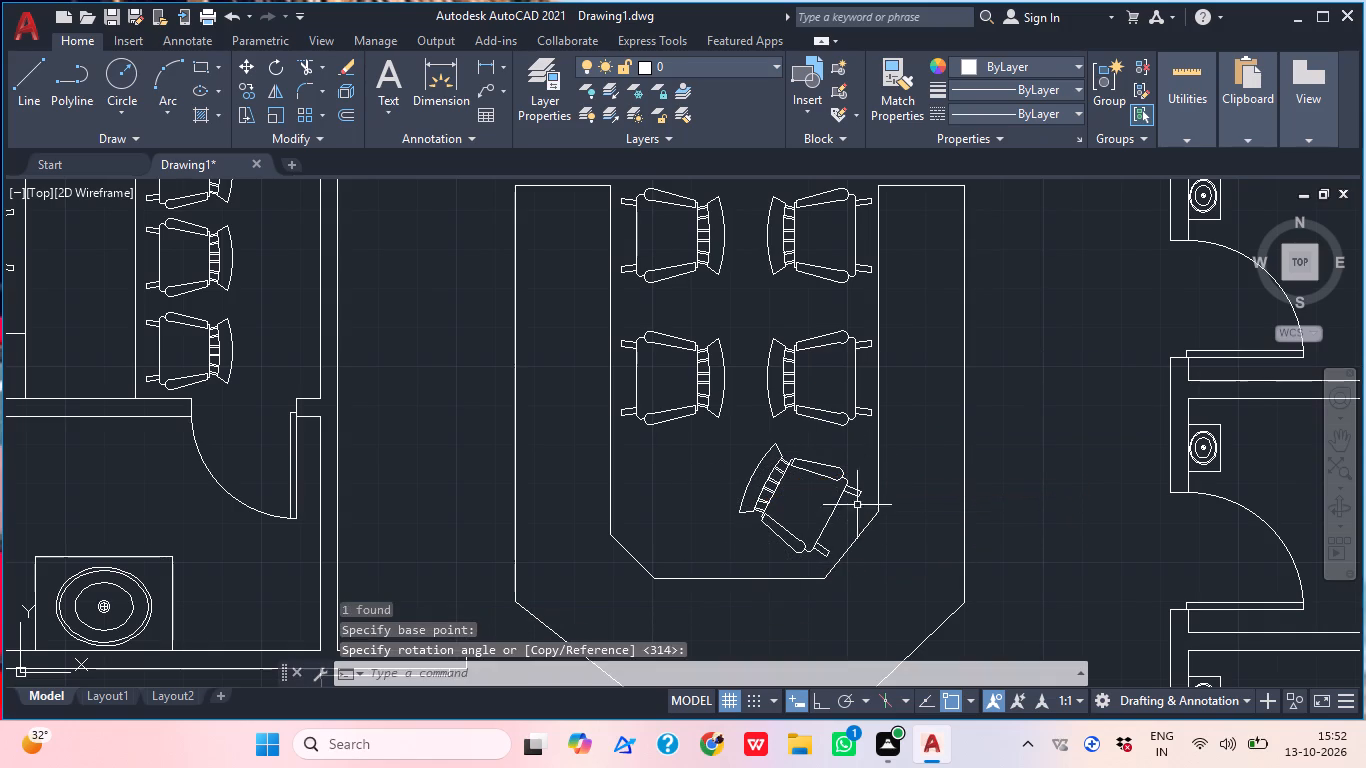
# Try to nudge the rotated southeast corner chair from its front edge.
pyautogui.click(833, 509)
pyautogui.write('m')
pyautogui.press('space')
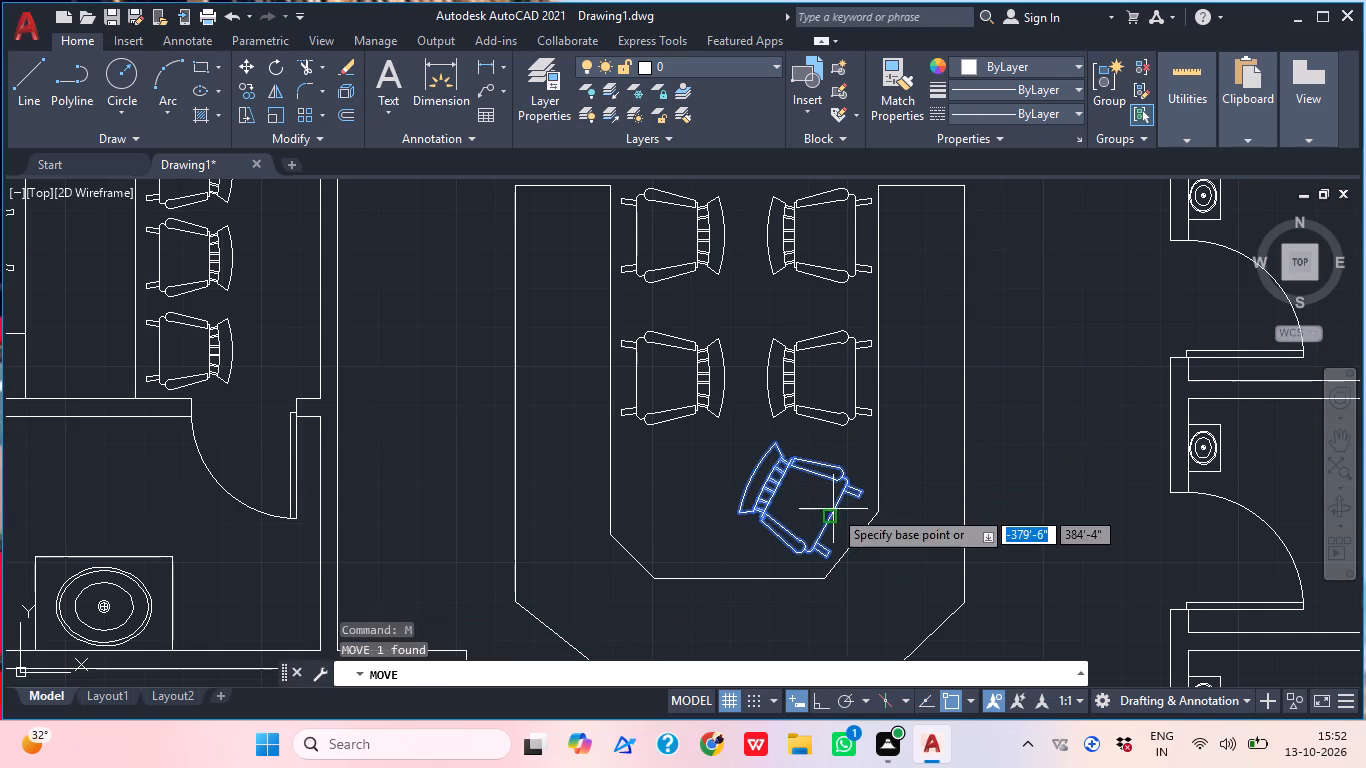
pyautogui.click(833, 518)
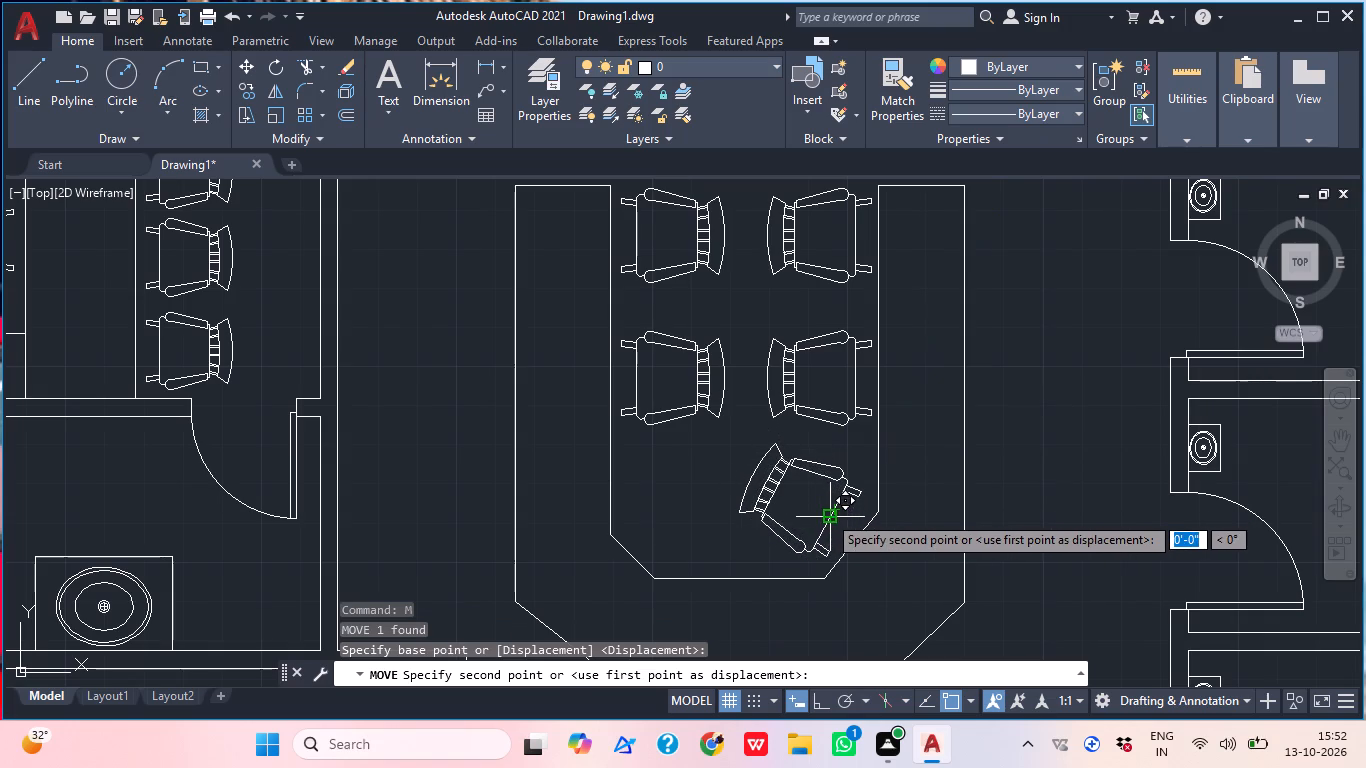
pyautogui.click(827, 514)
# Mirror the southeast corner chair across the table's vertical centreline with Ortho on, keeping the source chair.
pyautogui.click(836, 504)
pyautogui.write('mi')
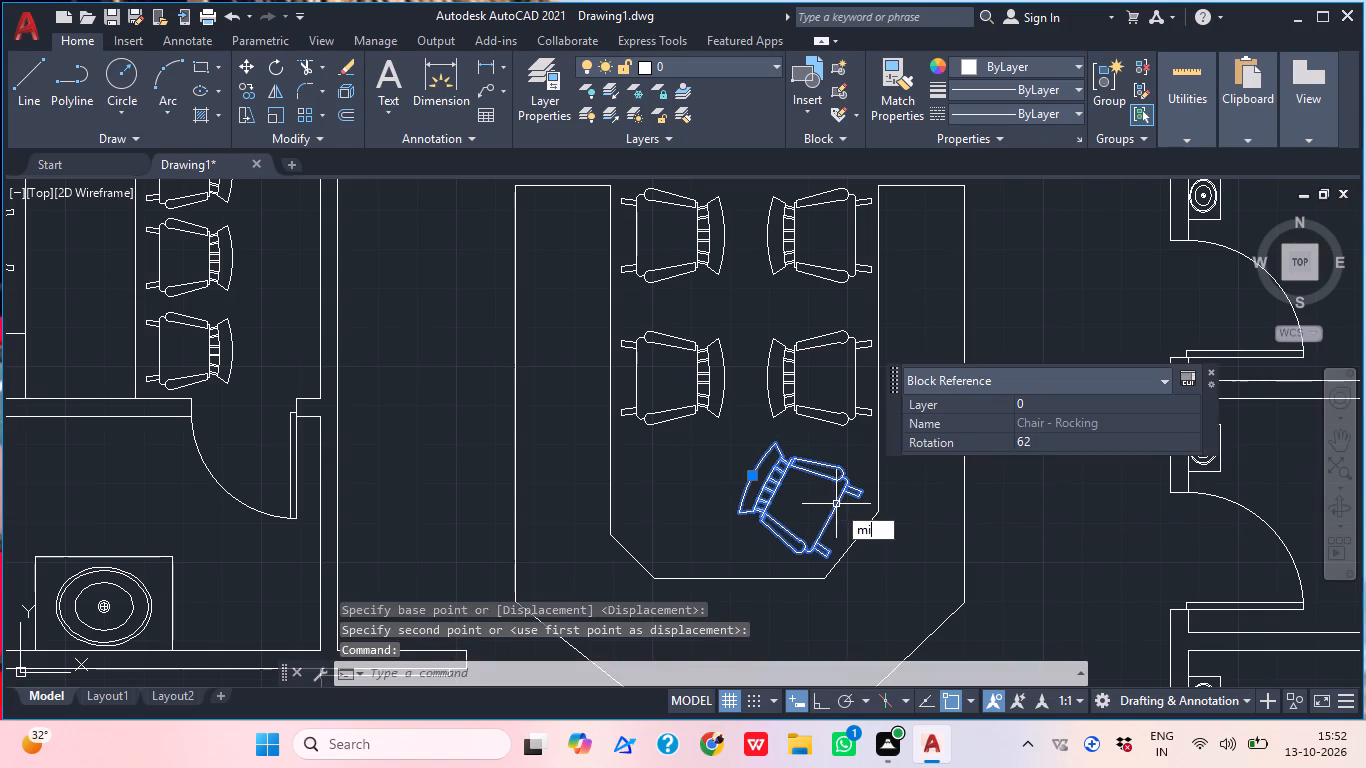
pyautogui.press('space')
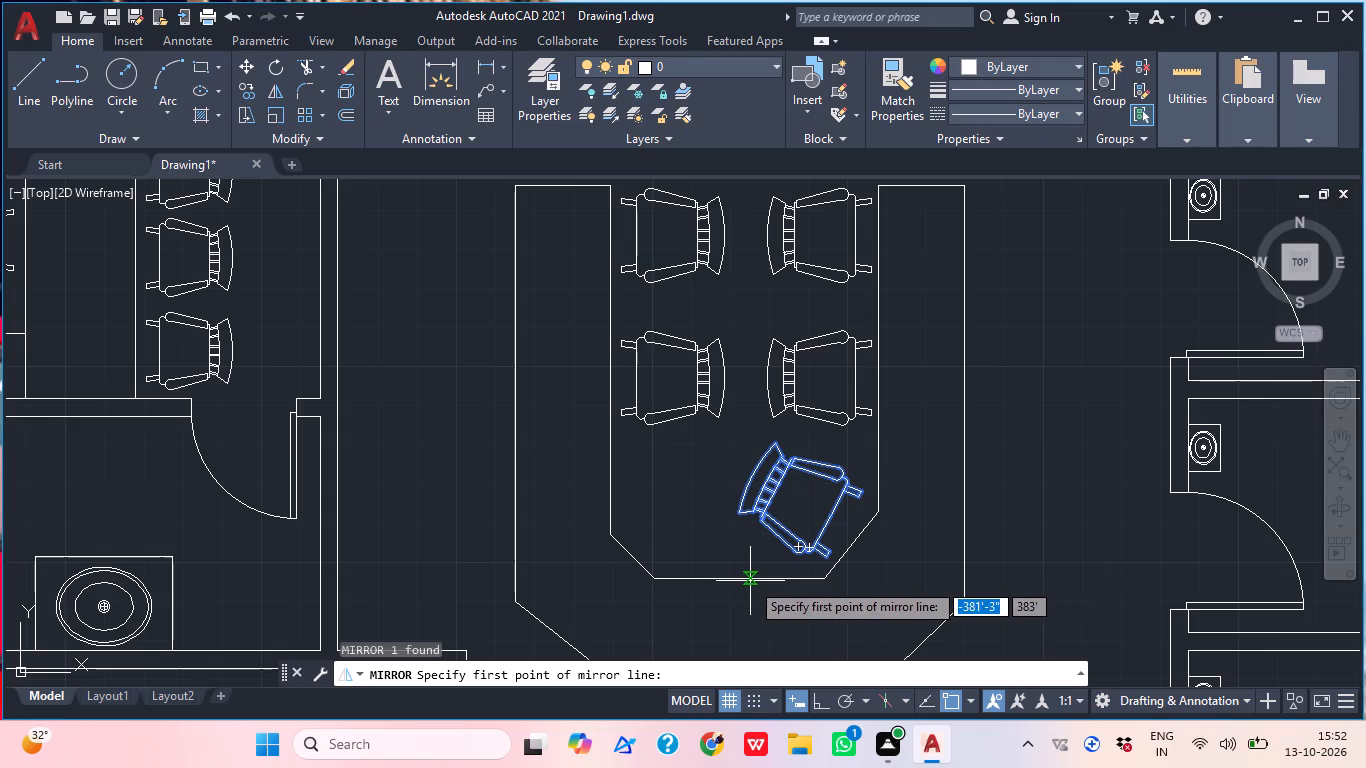
pyautogui.scroll(-1, 776, 544)
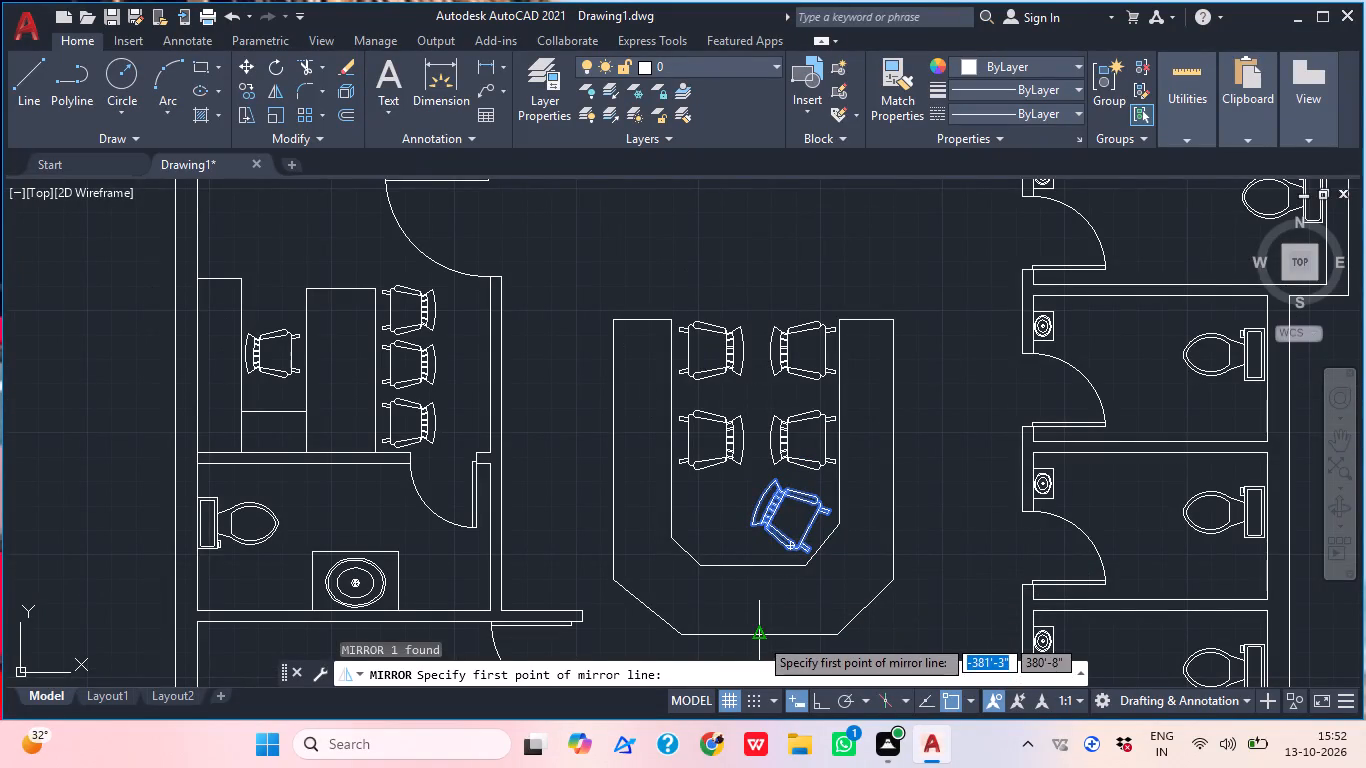
pyautogui.click(763, 636)
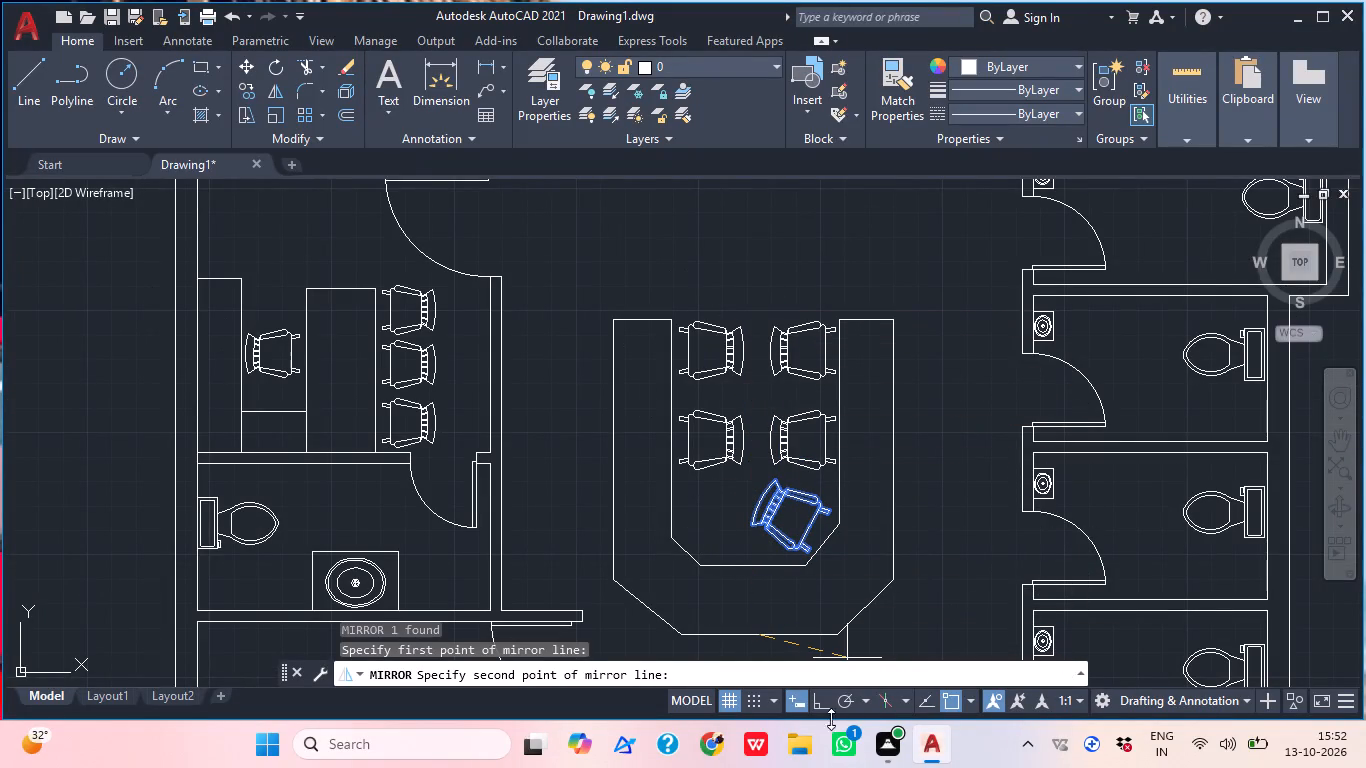
pyautogui.click(818, 697)
pyautogui.click(726, 258)
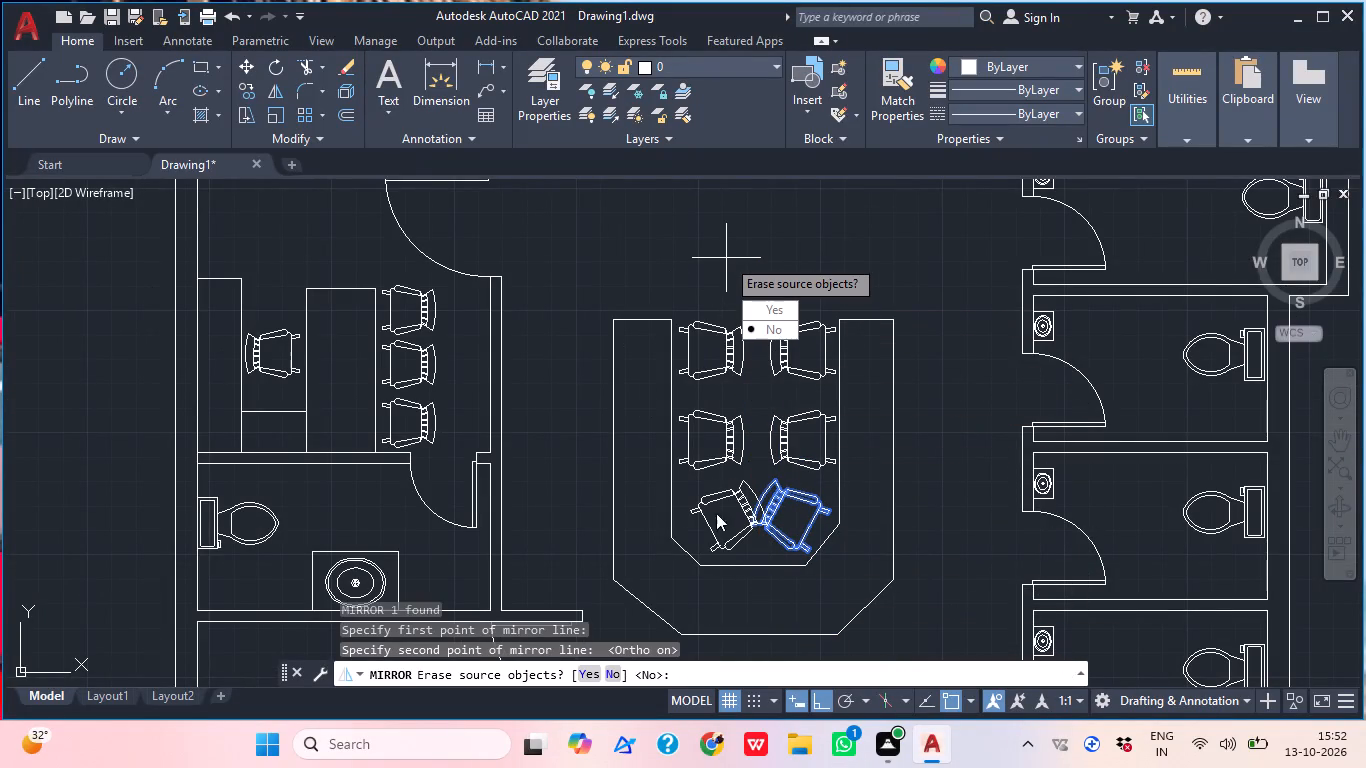
pyautogui.moveTo(772, 337); pyautogui.dragTo(726, 258)
# Move the mirrored southwest corner chair slightly northwest, away from the southeast corner chair.
pyautogui.scroll(1, 663, 470)
pyautogui.moveTo(705, 479); pyautogui.dragTo(679, 394, button='middle')
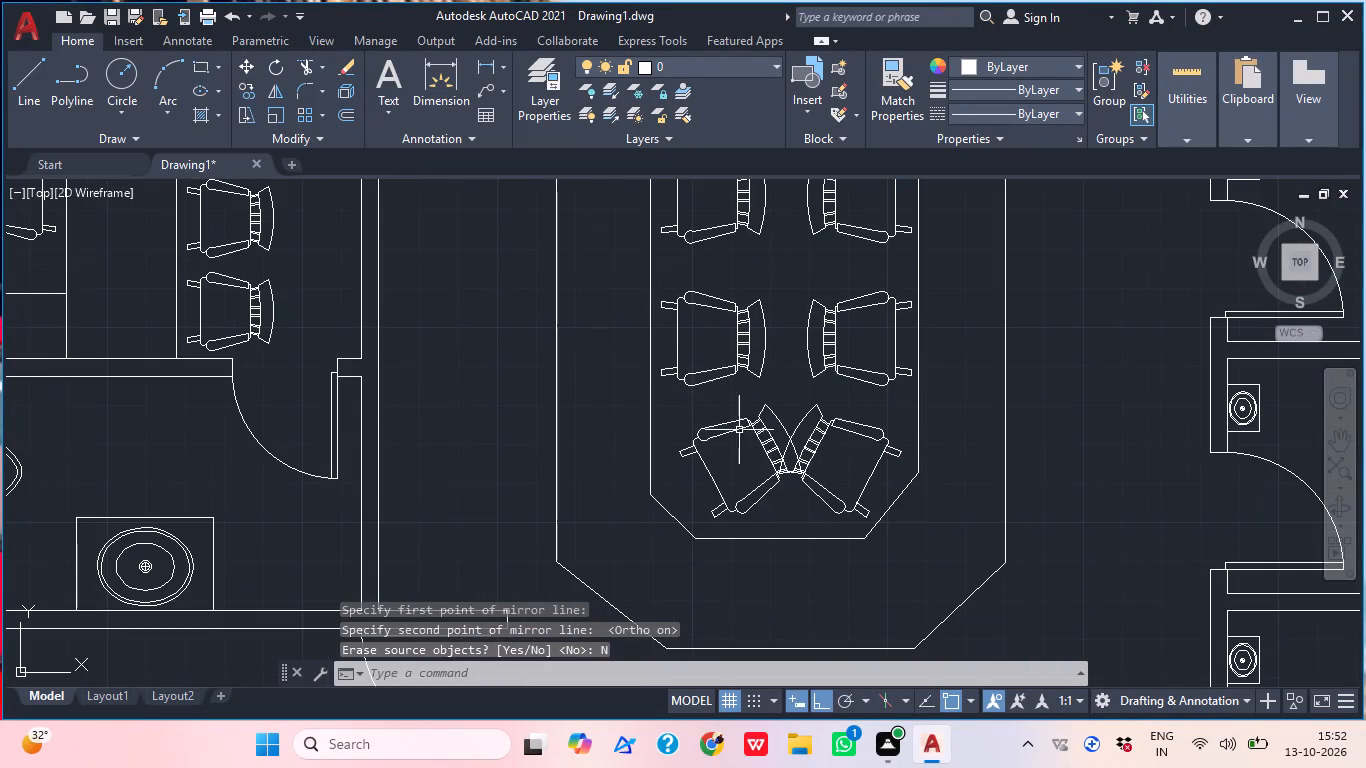
pyautogui.click(755, 515)
pyautogui.click(734, 494)
pyautogui.press('m')
pyautogui.press('space')
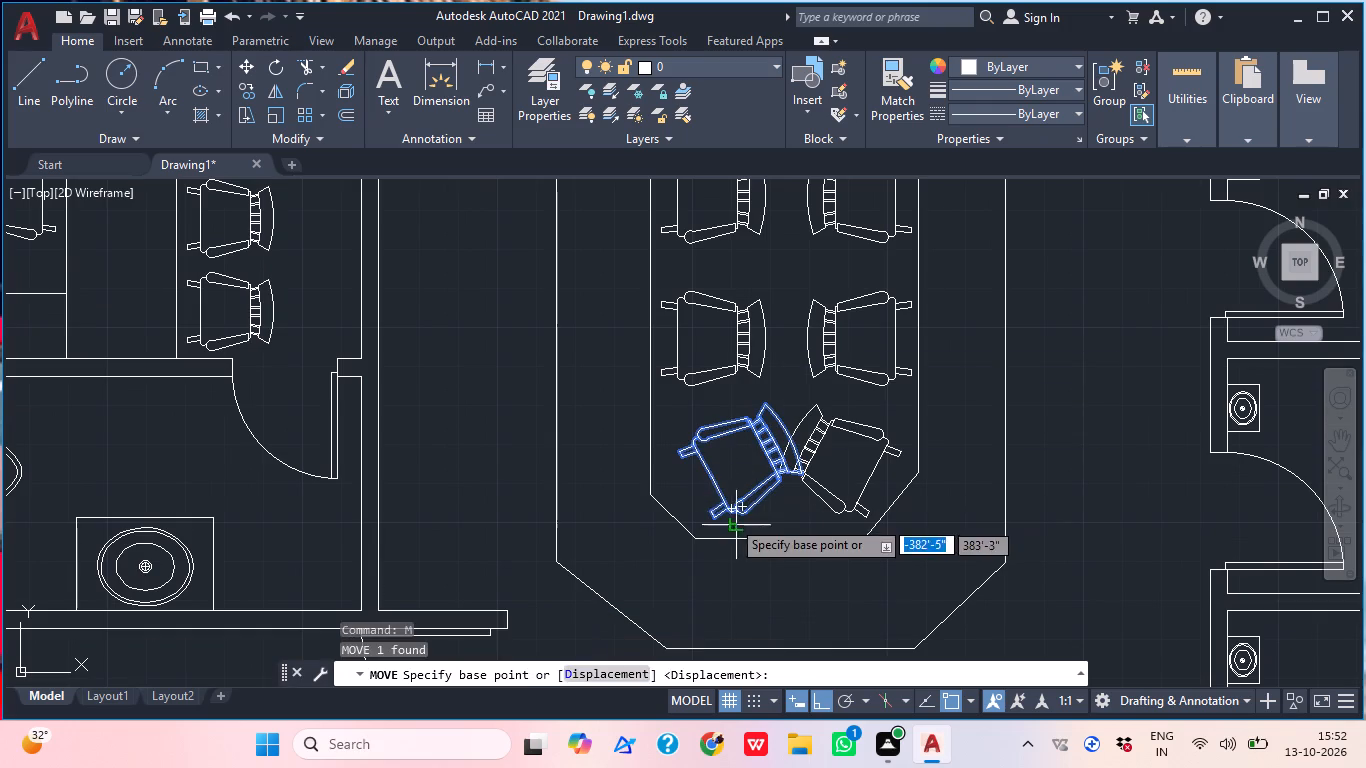
pyautogui.click(730, 487)
pyautogui.click(702, 489)
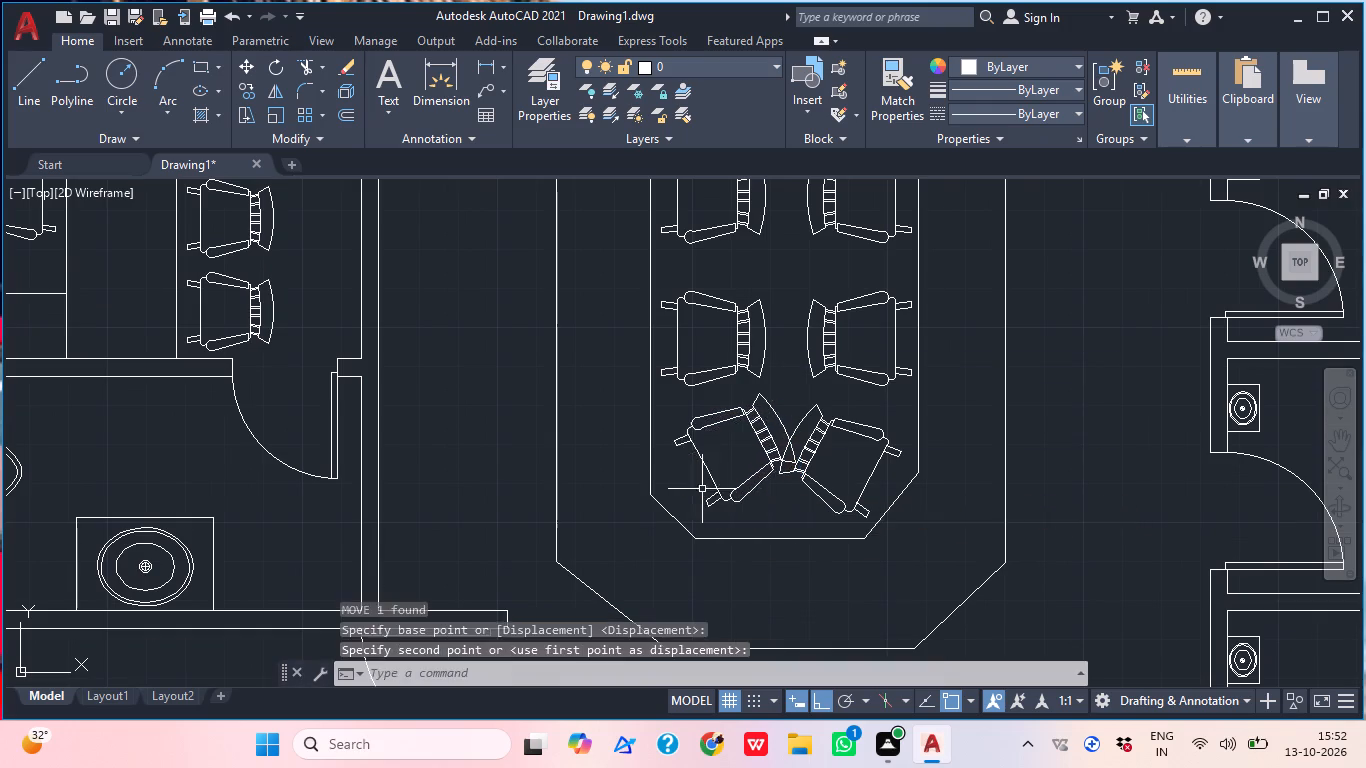
# Scale down the three chairs along the table's inner west side together, freehand.
pyautogui.scroll(-2, 861, 373)
pyautogui.moveTo(877, 453); pyautogui.dragTo(796, 483, button='middle')
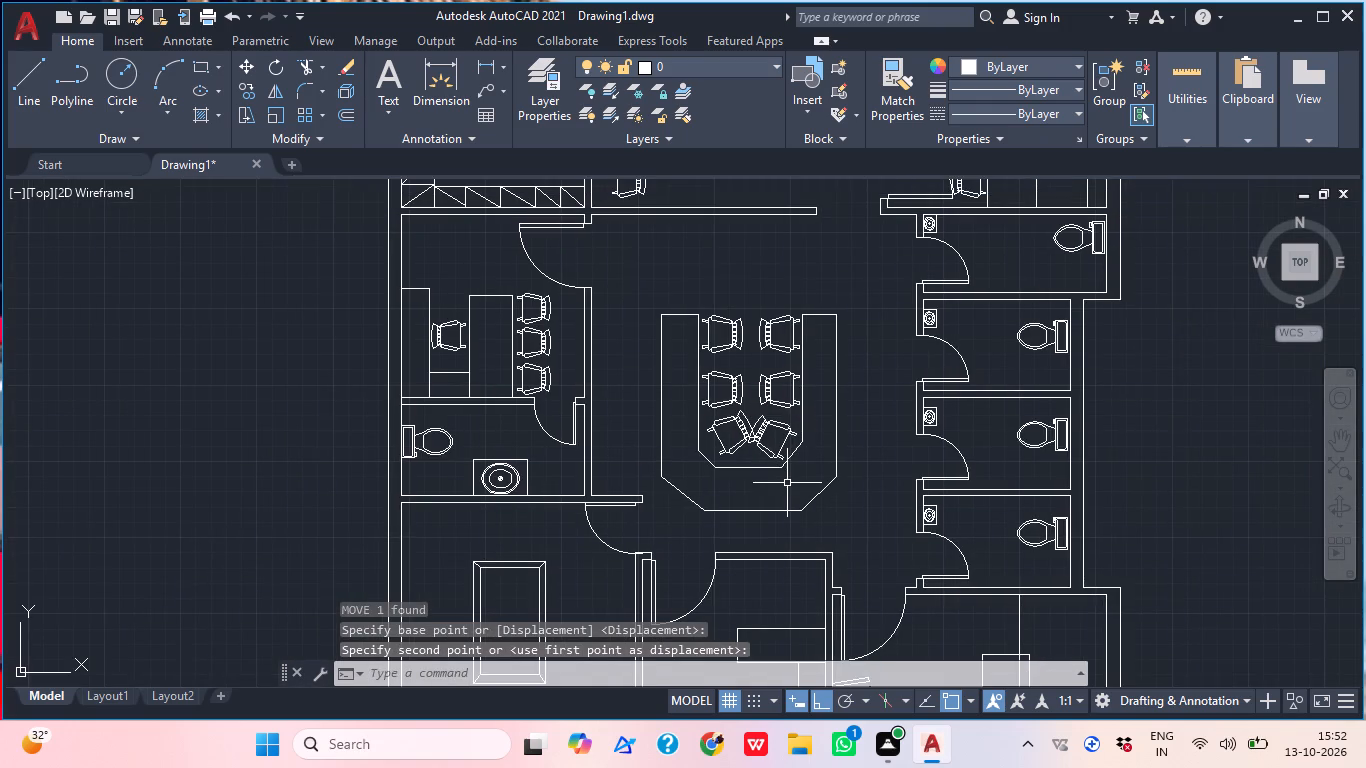
pyautogui.click(738, 404)
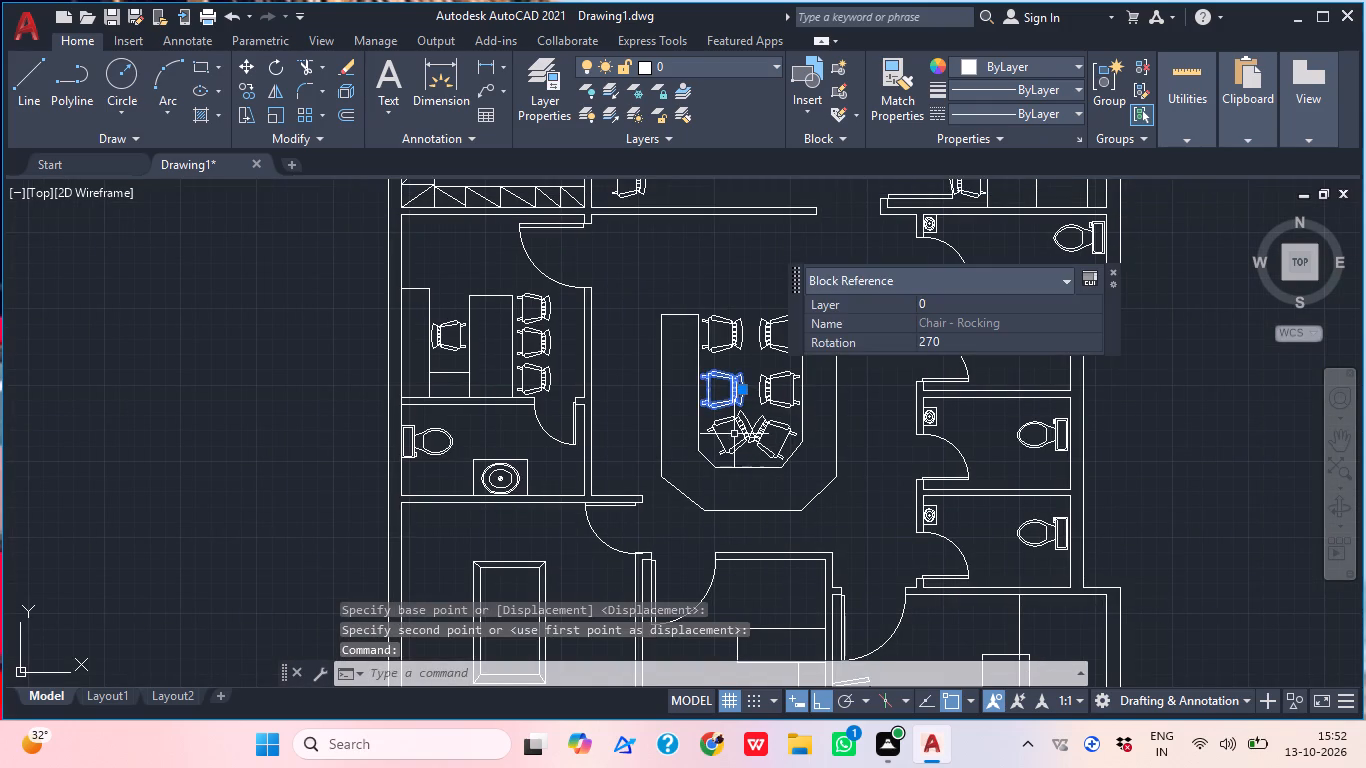
pyautogui.click(734, 435)
pyautogui.click(718, 324)
pyautogui.write('sc')
pyautogui.press('space')
pyautogui.click(720, 424)
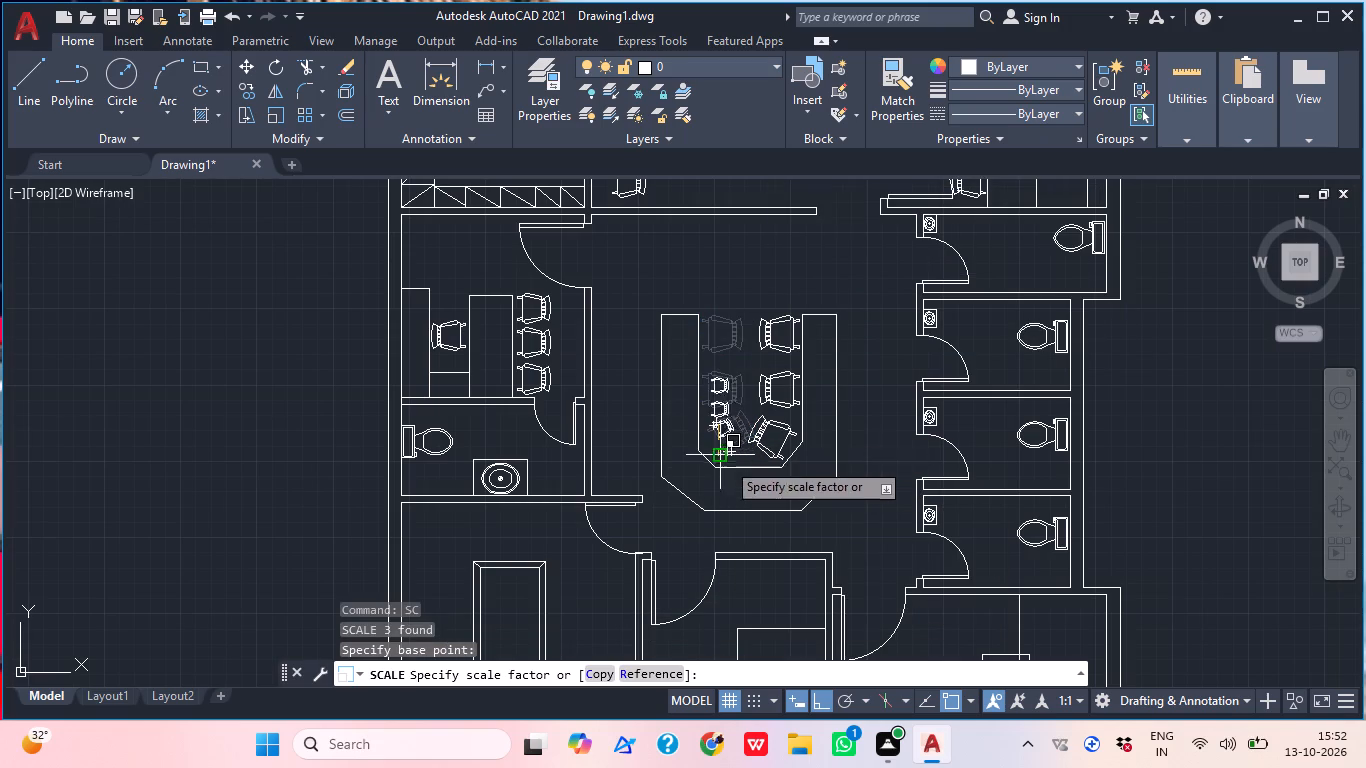
pyautogui.scroll(1, 736, 480)
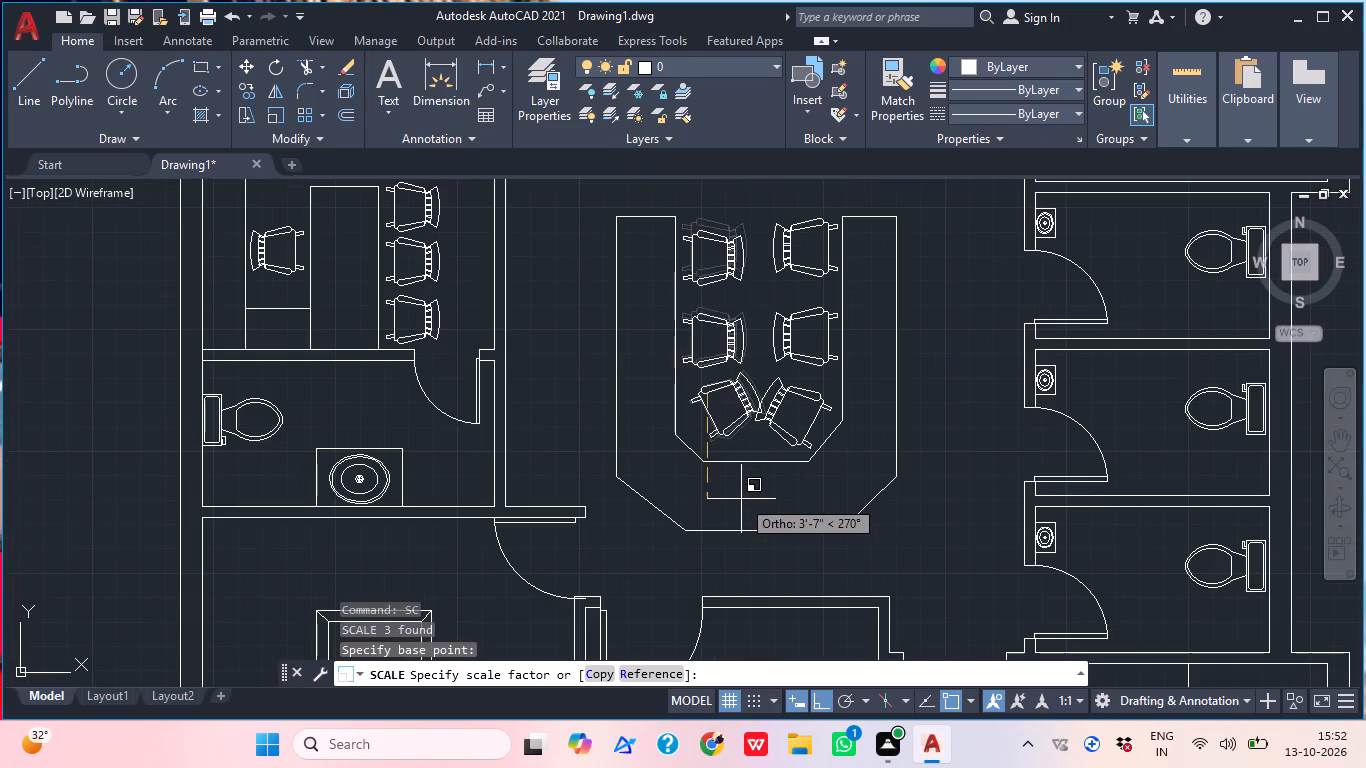
pyautogui.click(731, 480)
# Move the scaled southwest corner chair south toward the table's inner bottom edge.
pyautogui.scroll(1, 729, 446)
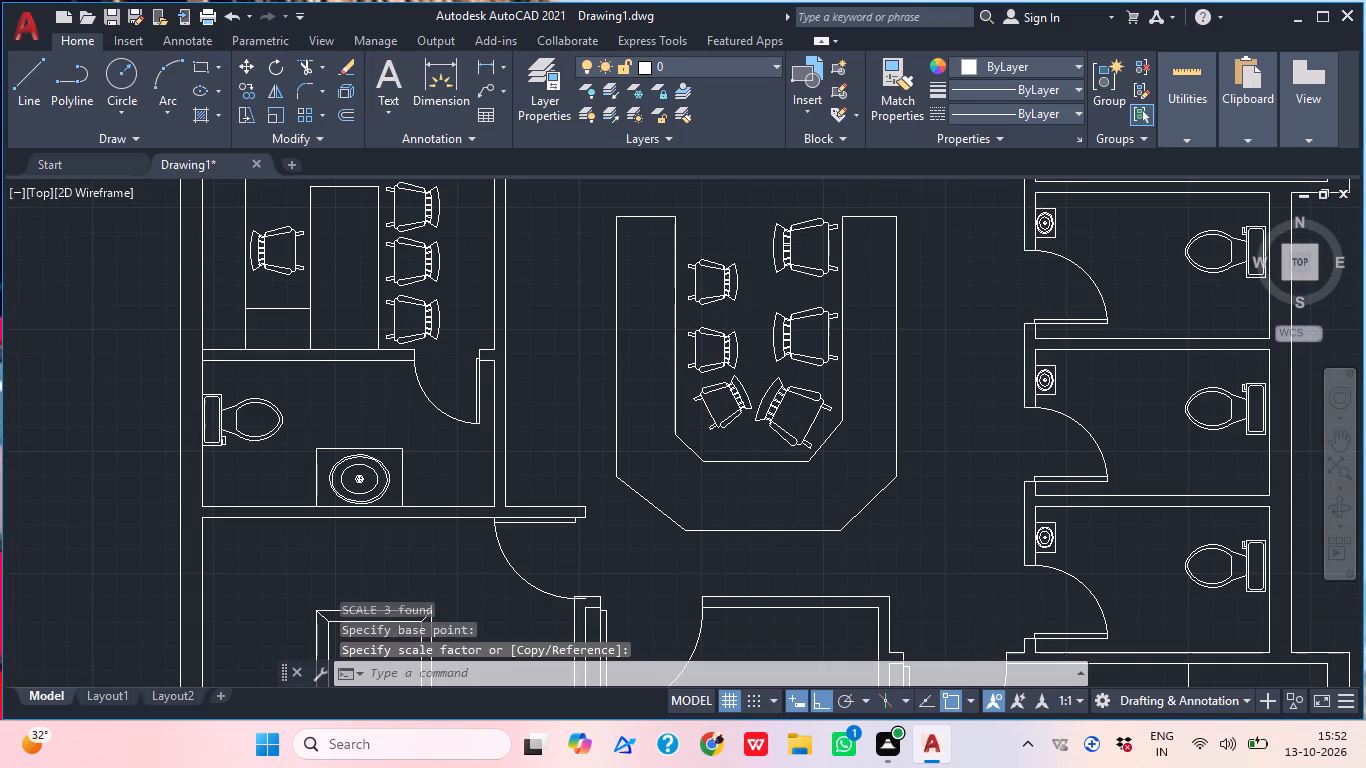
pyautogui.click(729, 439)
pyautogui.click(711, 411)
pyautogui.press('m')
pyautogui.press('space')
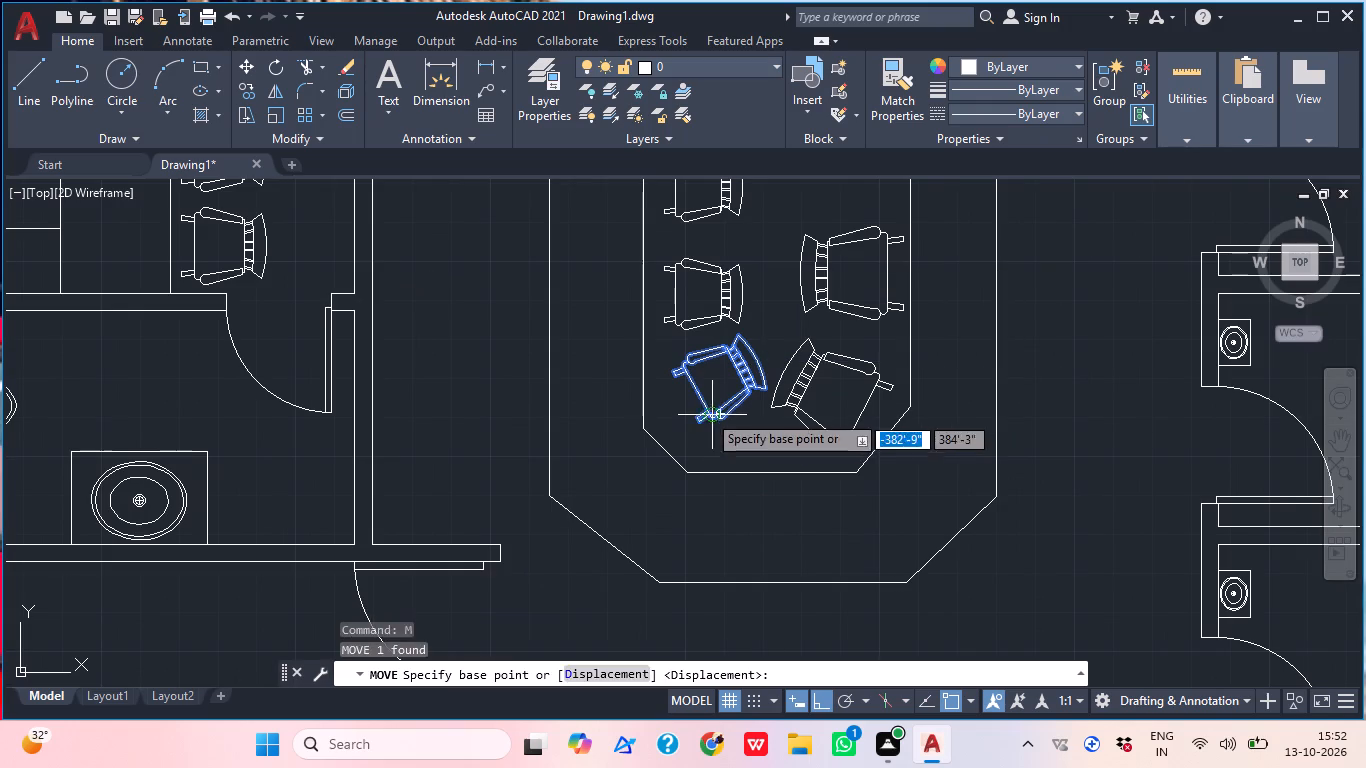
pyautogui.click(706, 412)
pyautogui.click(690, 454)
# Move the upper scaled west chair northwest so it sits against the inner west edge near the table's open end.
pyautogui.moveTo(722, 382); pyautogui.dragTo(685, 508, button='middle')
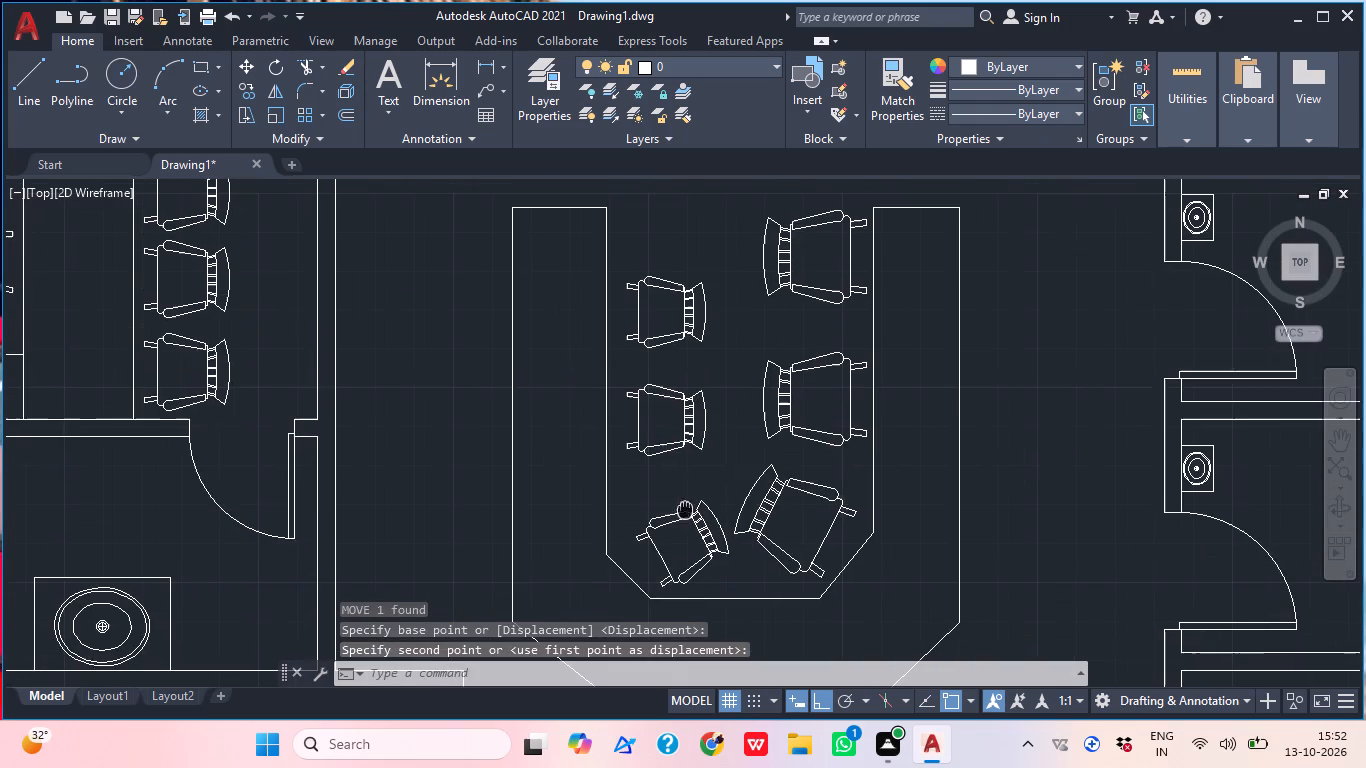
pyautogui.click(693, 319)
pyautogui.write('m')
pyautogui.press('space')
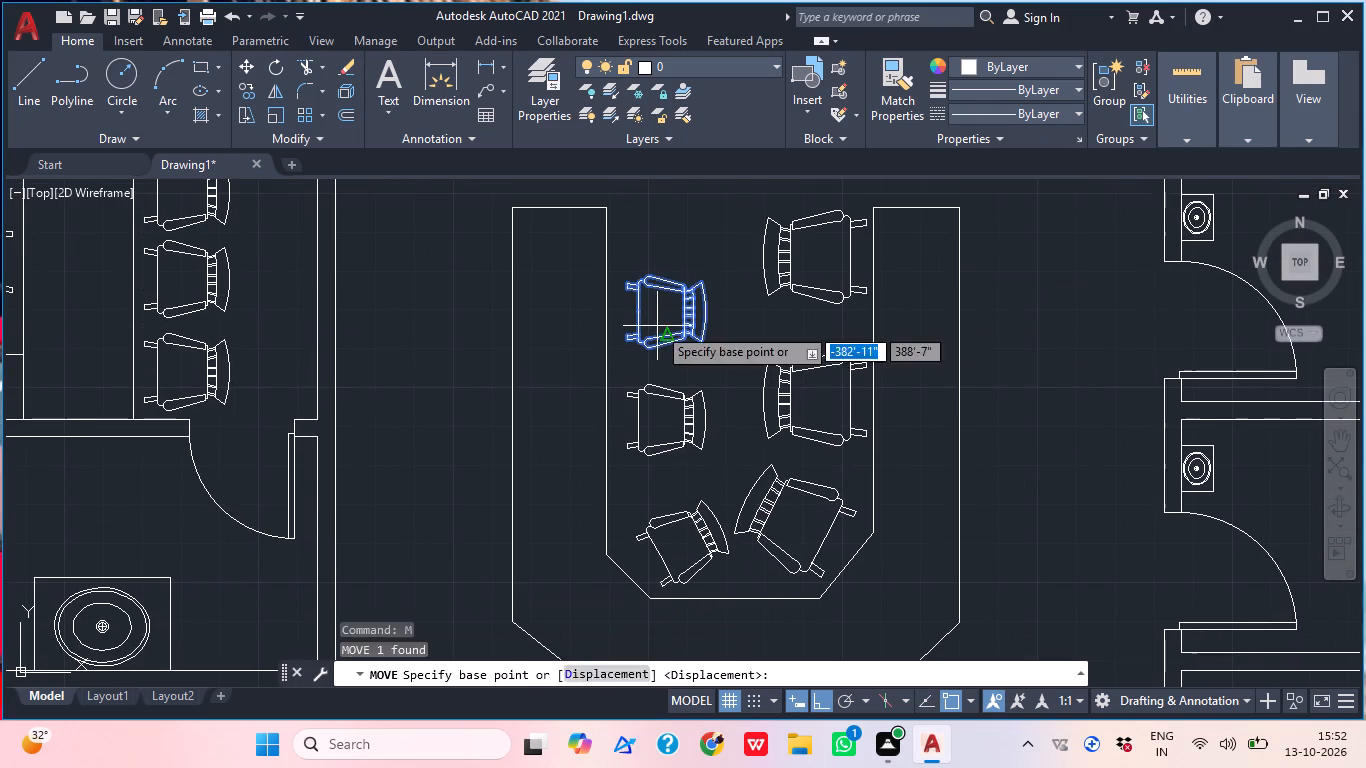
pyautogui.click(657, 326)
pyautogui.click(640, 269)
# Move the lower scaled west chair slightly northwest with Ortho off, closer to the table's inner west edge.
pyautogui.click(676, 405)
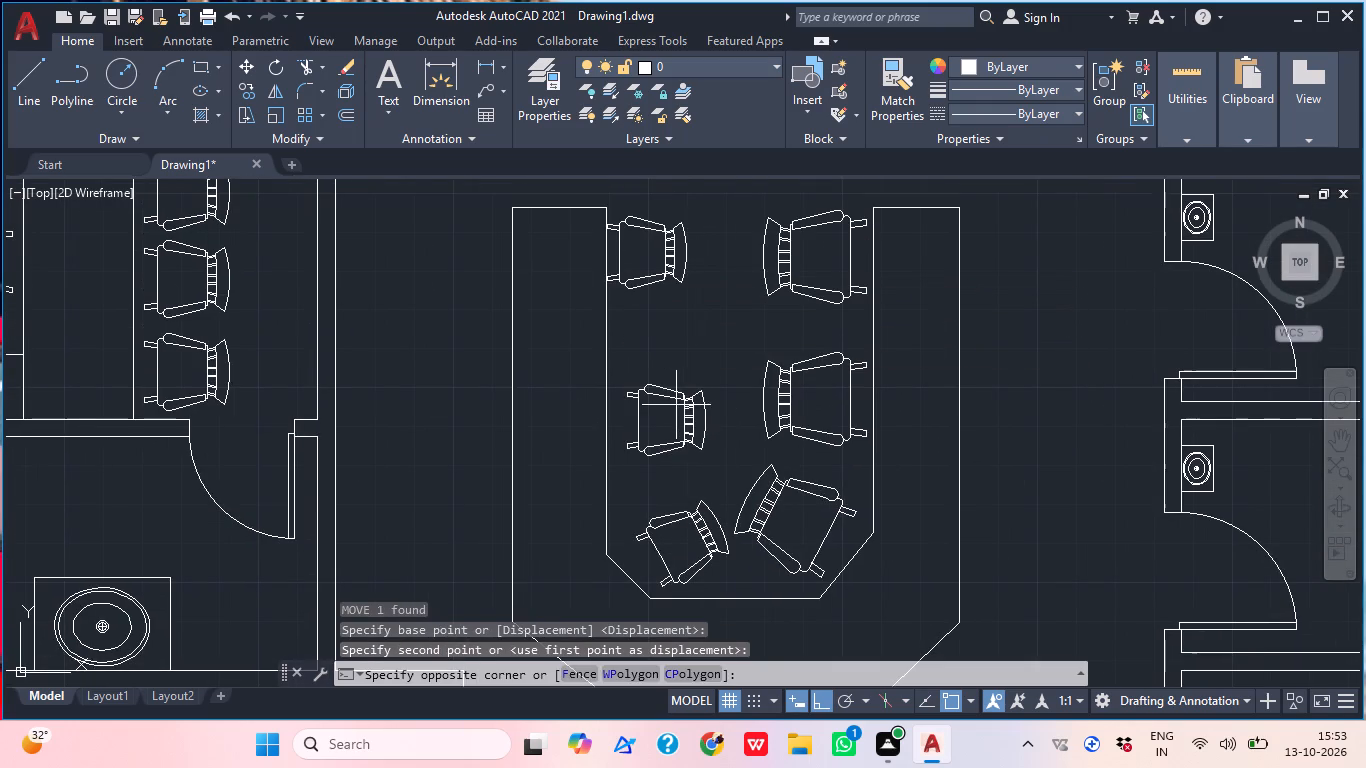
pyautogui.click(635, 382)
pyautogui.write('m')
pyautogui.press('space')
pyautogui.click(652, 426)
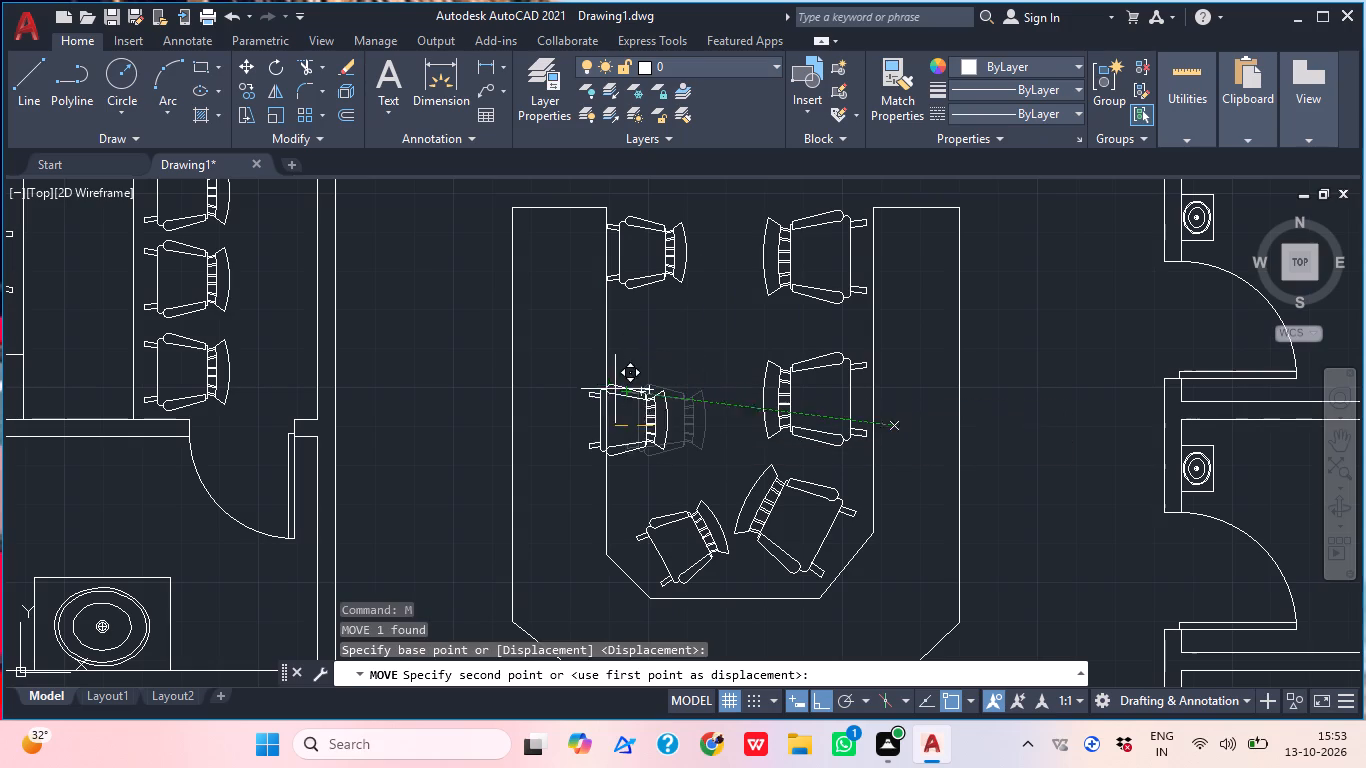
pyautogui.click(817, 708)
pyautogui.scroll(1, 663, 399)
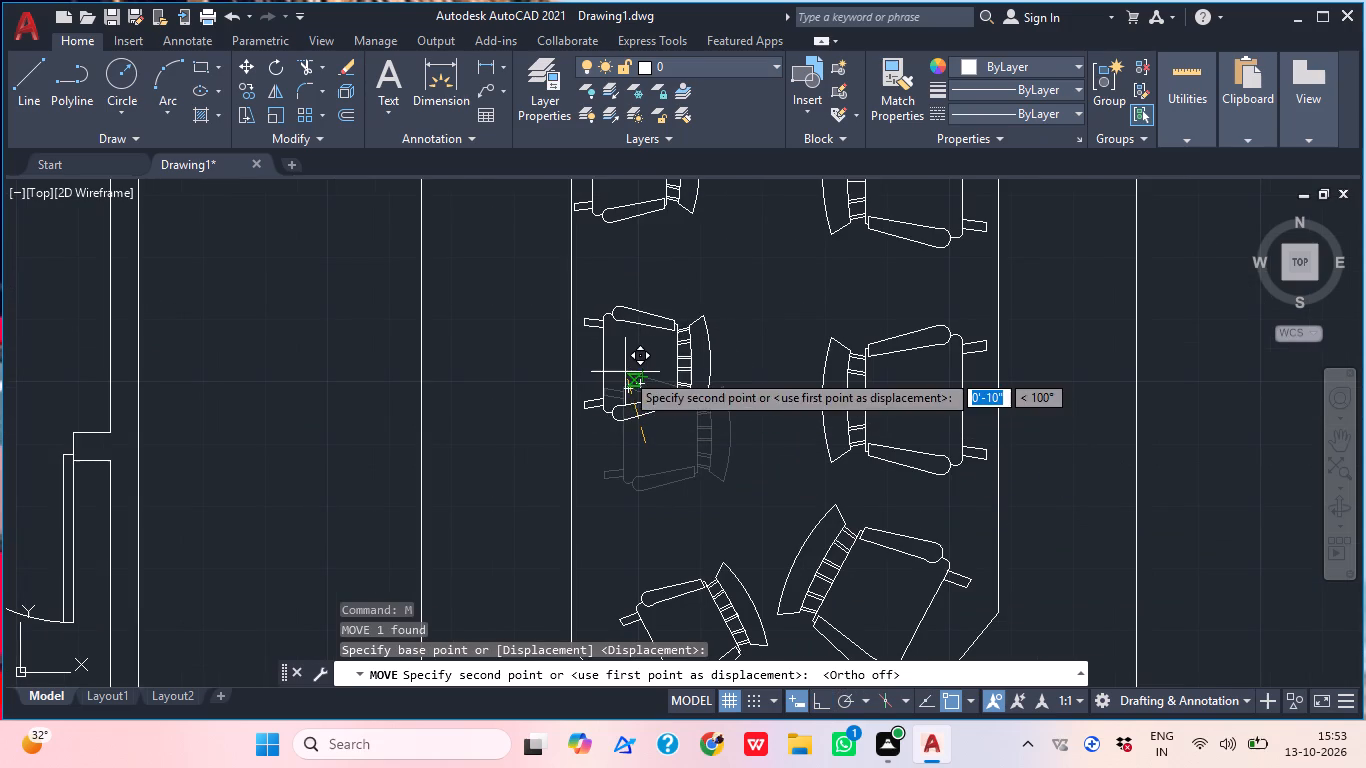
pyautogui.click(625, 372)
# Move the scaled southwest corner chair slightly northwest, closer to the table's inner southwest diagonal.
pyautogui.scroll(-1, 652, 414)
pyautogui.moveTo(652, 414); pyautogui.dragTo(670, 329, button='middle')
pyautogui.click(699, 450)
pyautogui.click(671, 451)
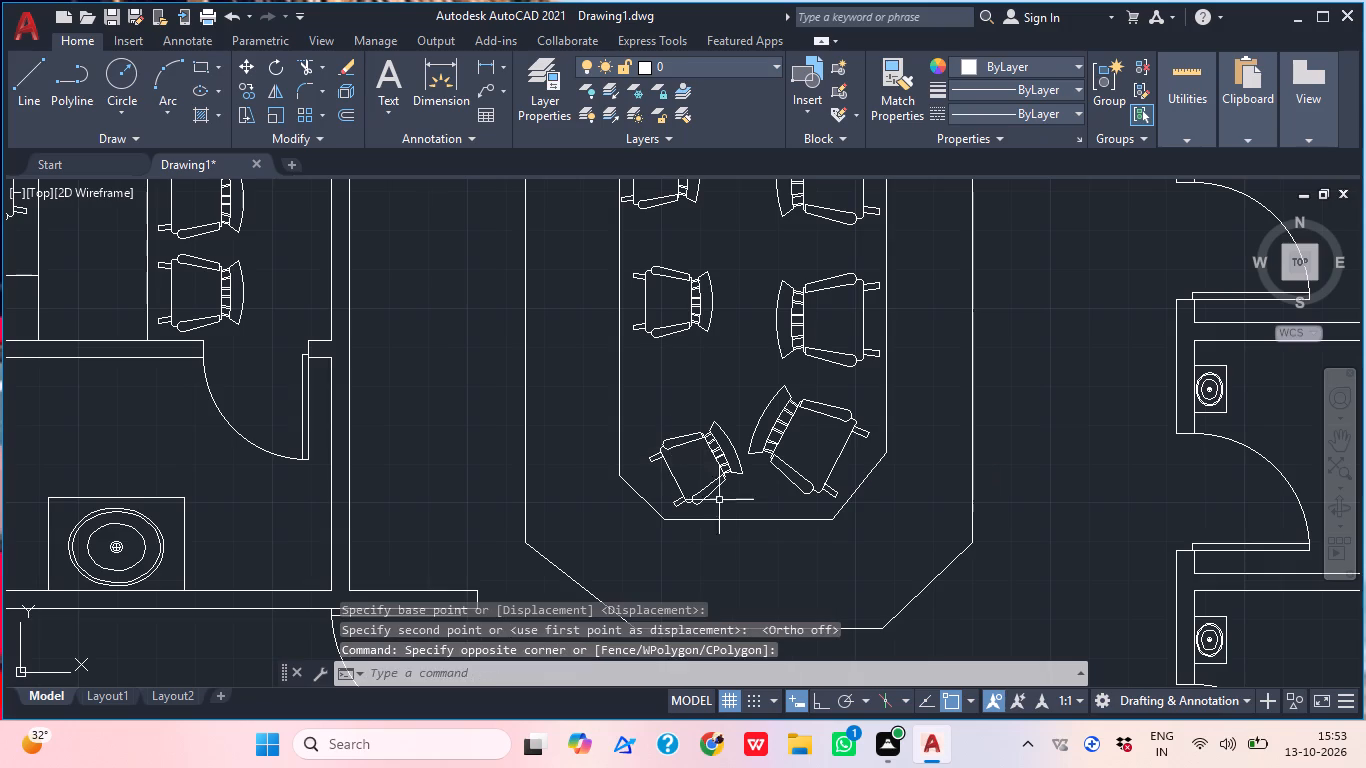
pyautogui.click(726, 502)
pyautogui.click(682, 446)
pyautogui.write('m')
pyautogui.press('space')
pyautogui.click(699, 487)
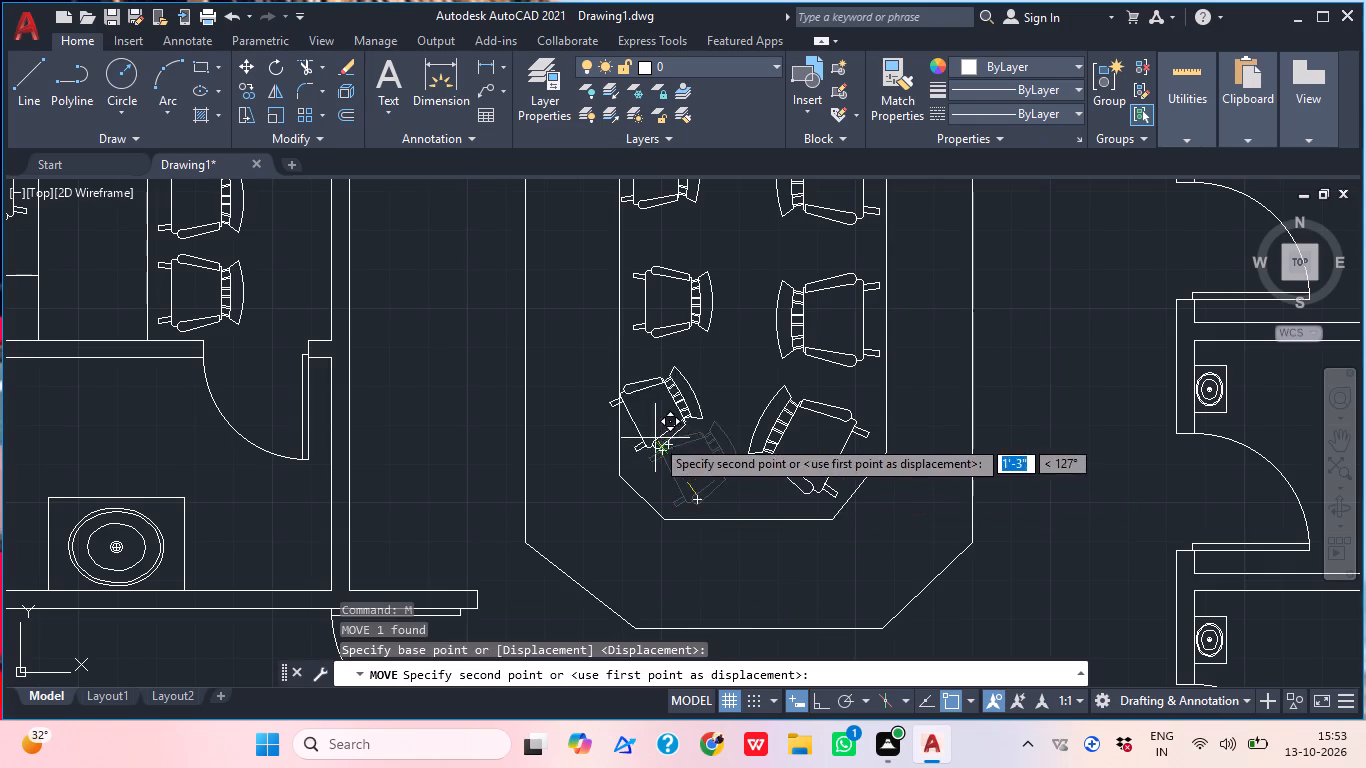
pyautogui.click(680, 474)
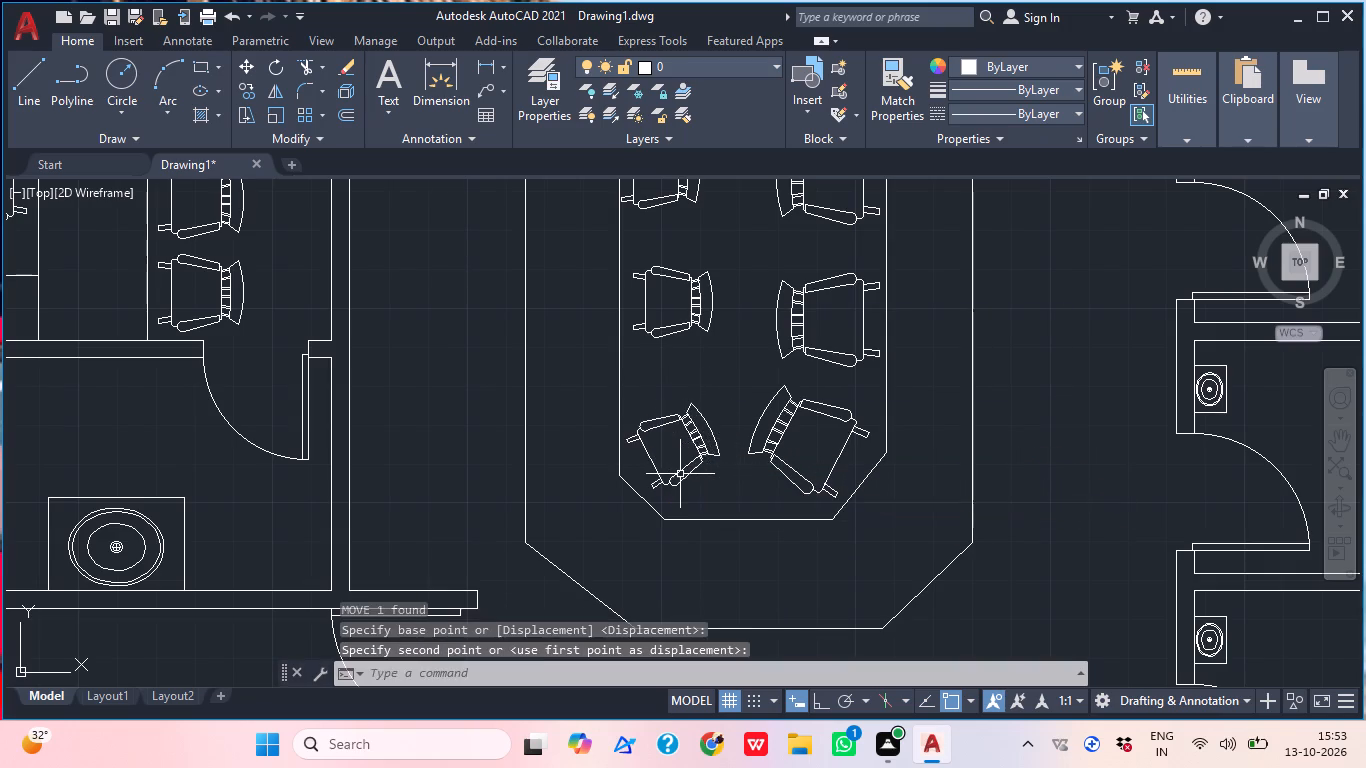
# Delete the three larger chairs along the table's inner east side.
pyautogui.scroll(-2, 680, 474)
pyautogui.click(728, 465)
pyautogui.click(723, 327)
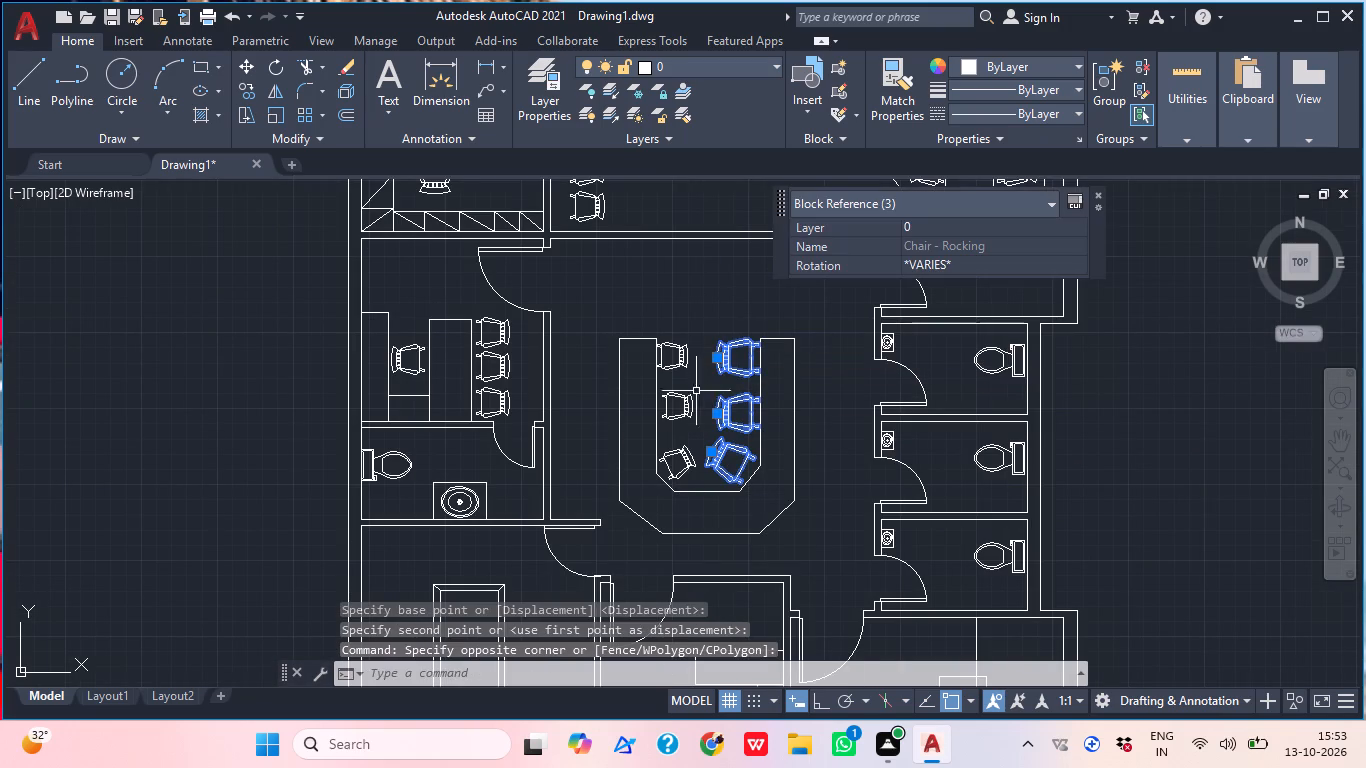
pyautogui.press('Delete')
# Move the middle west chair slightly south, toward the southwest corner chair.
pyautogui.click(709, 461)
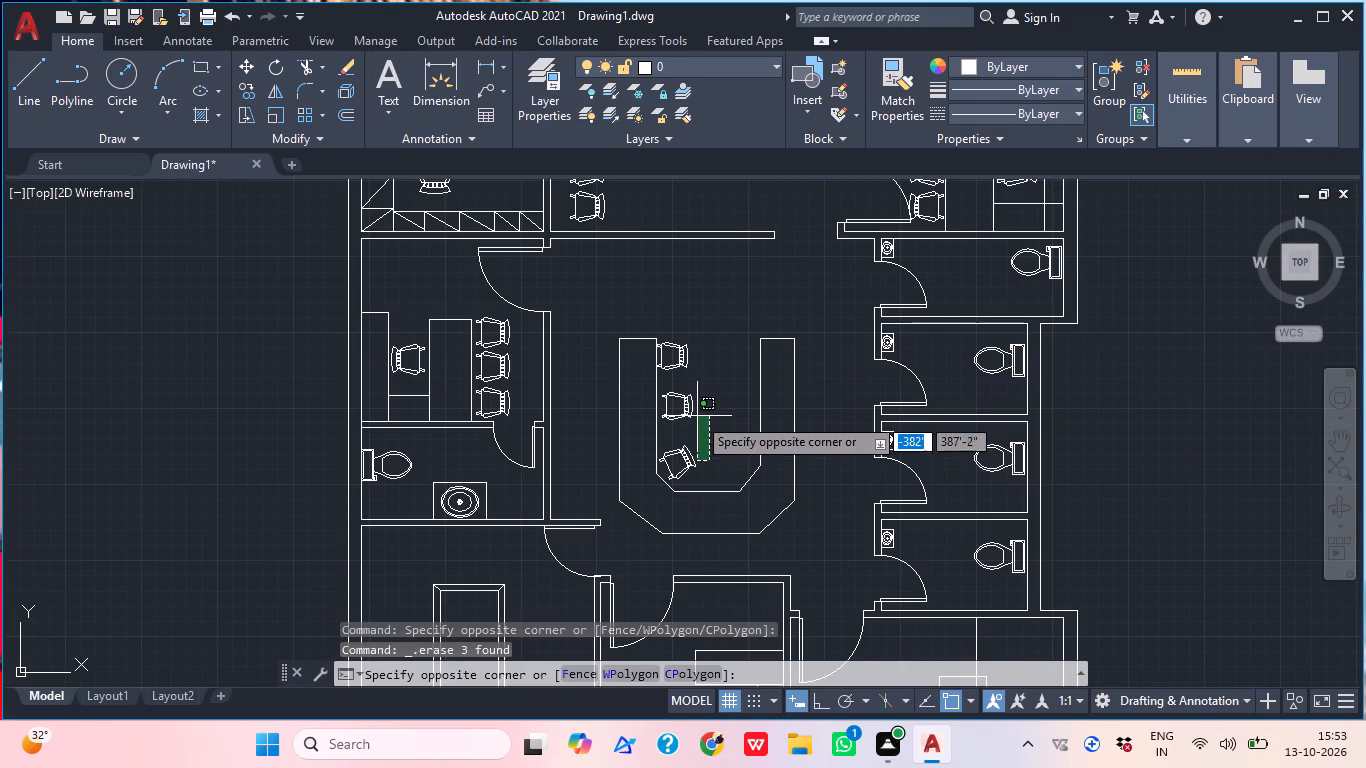
pyautogui.click(728, 421)
pyautogui.click(689, 408)
pyautogui.write('m')
pyautogui.press('space')
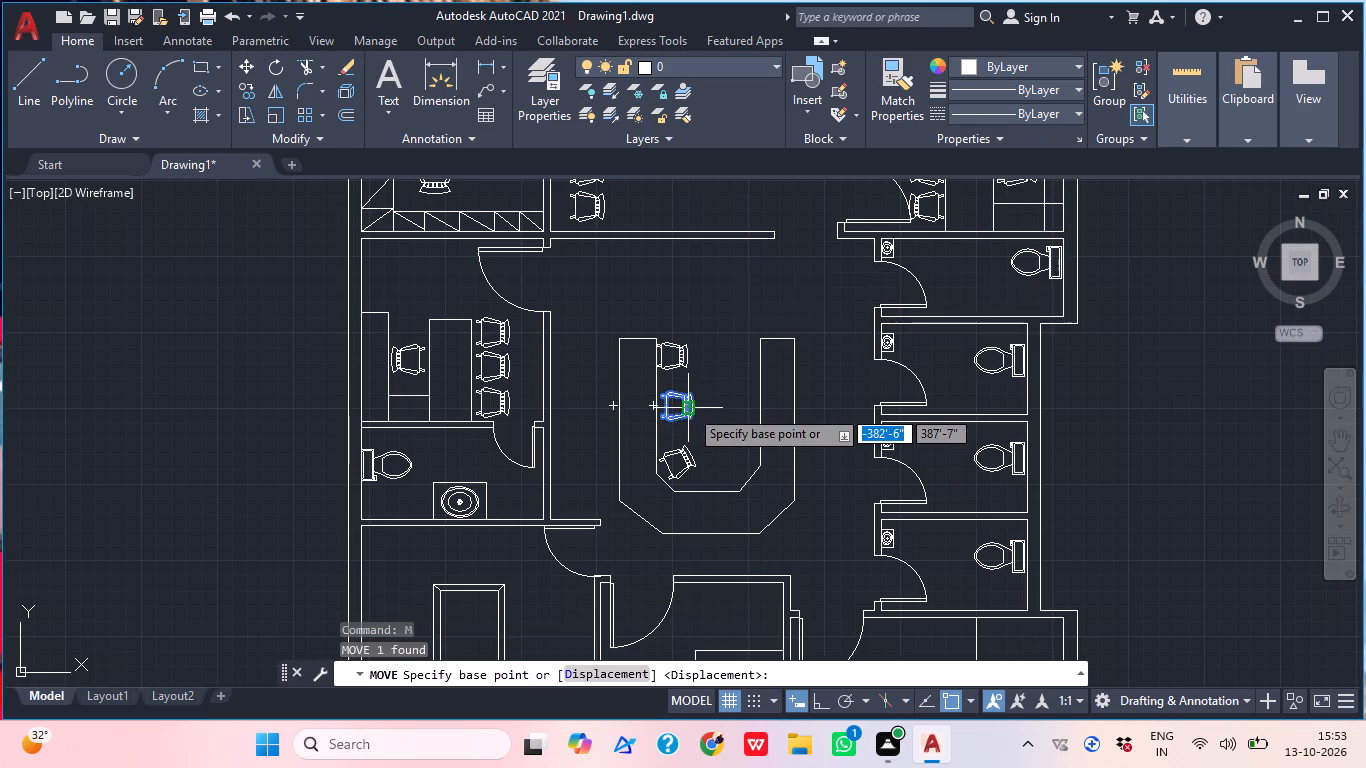
pyautogui.scroll(1, 689, 408)
pyautogui.click(689, 408)
pyautogui.click(688, 426)
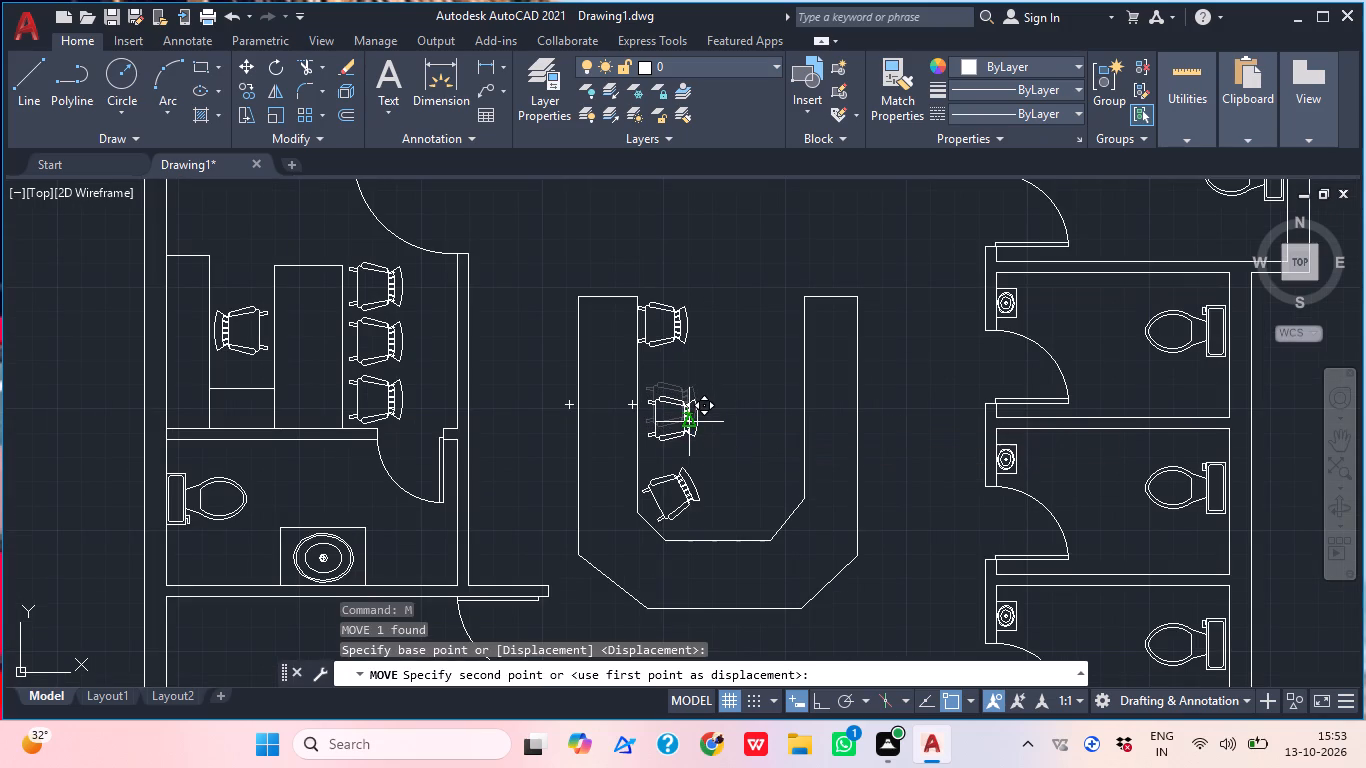
# Mirror the three west chairs across the U-shaped table's vertical centreline with Ortho on, keeping the source chairs.
pyautogui.click(718, 495)
pyautogui.click(671, 304)
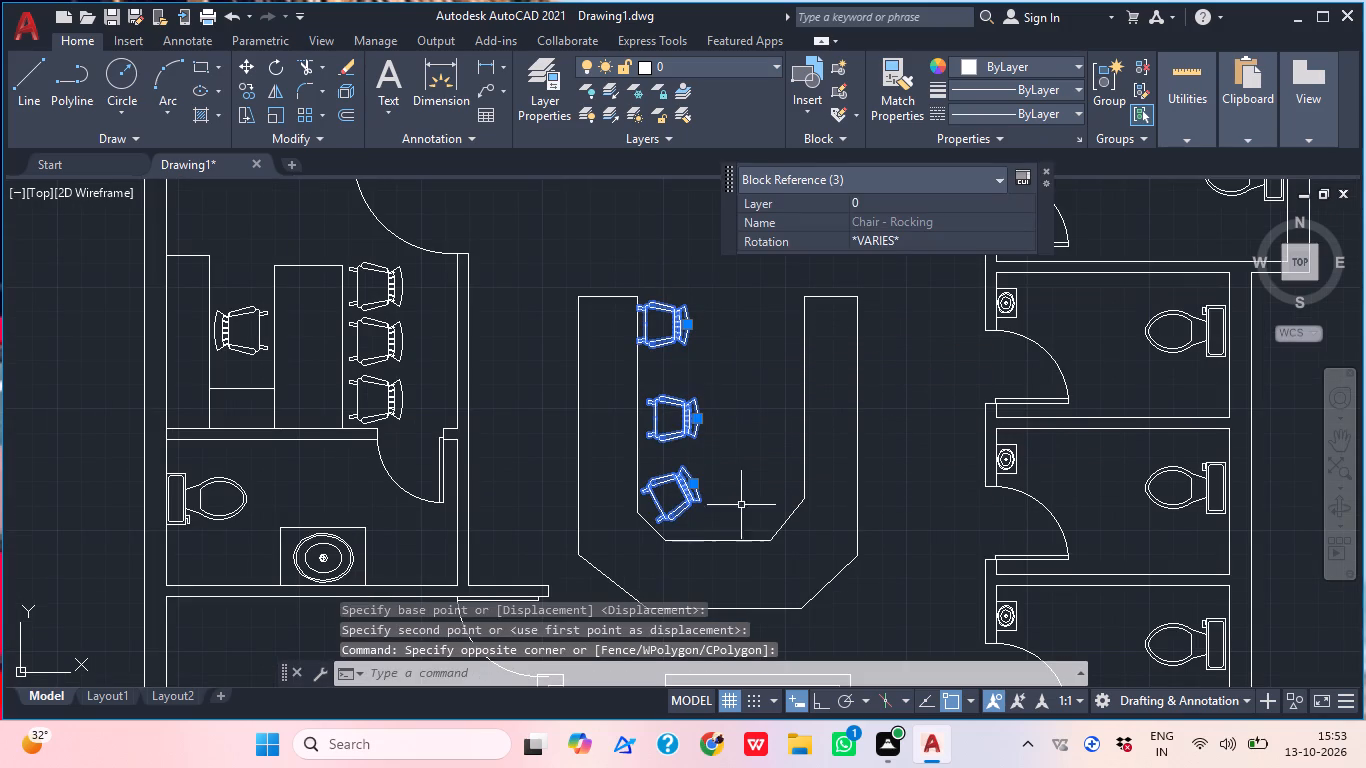
pyautogui.write('mi')
pyautogui.press('space')
pyautogui.scroll(-1, 744, 399)
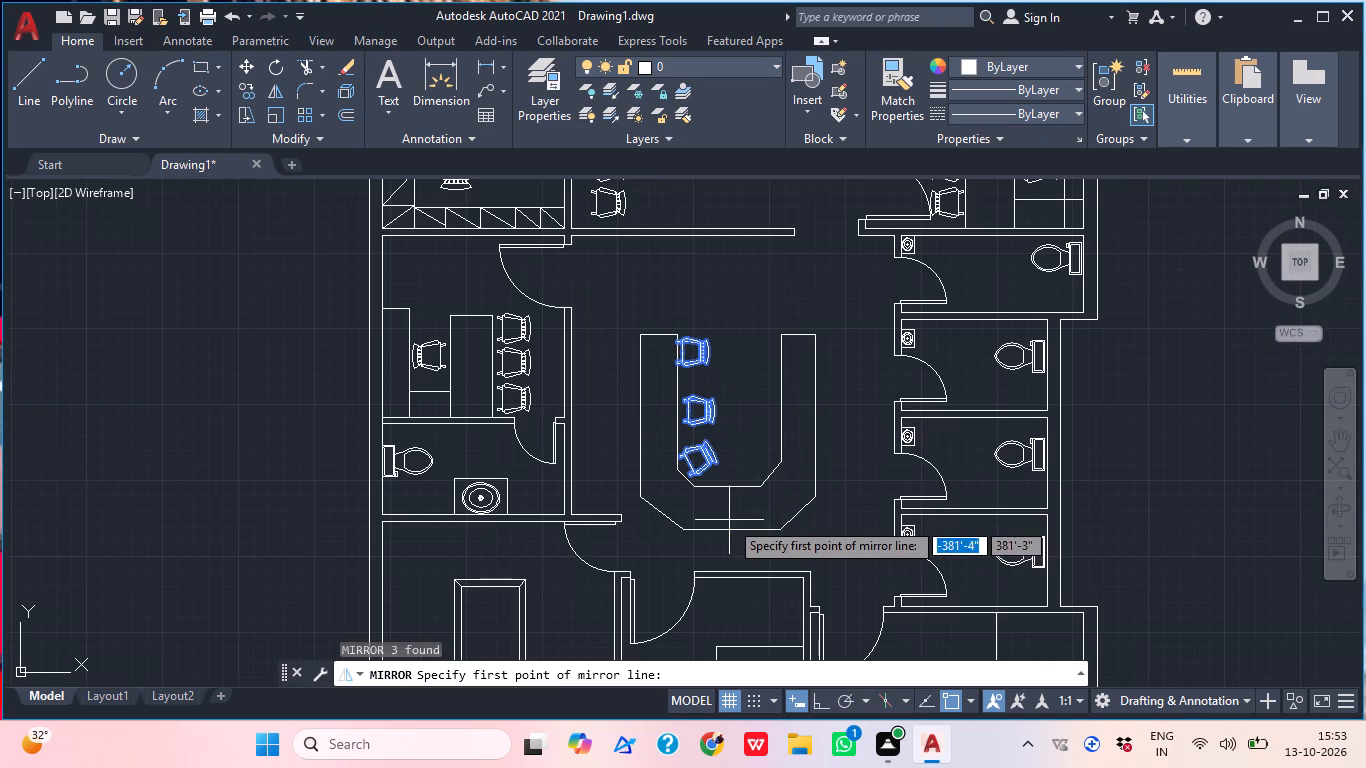
pyautogui.click(729, 531)
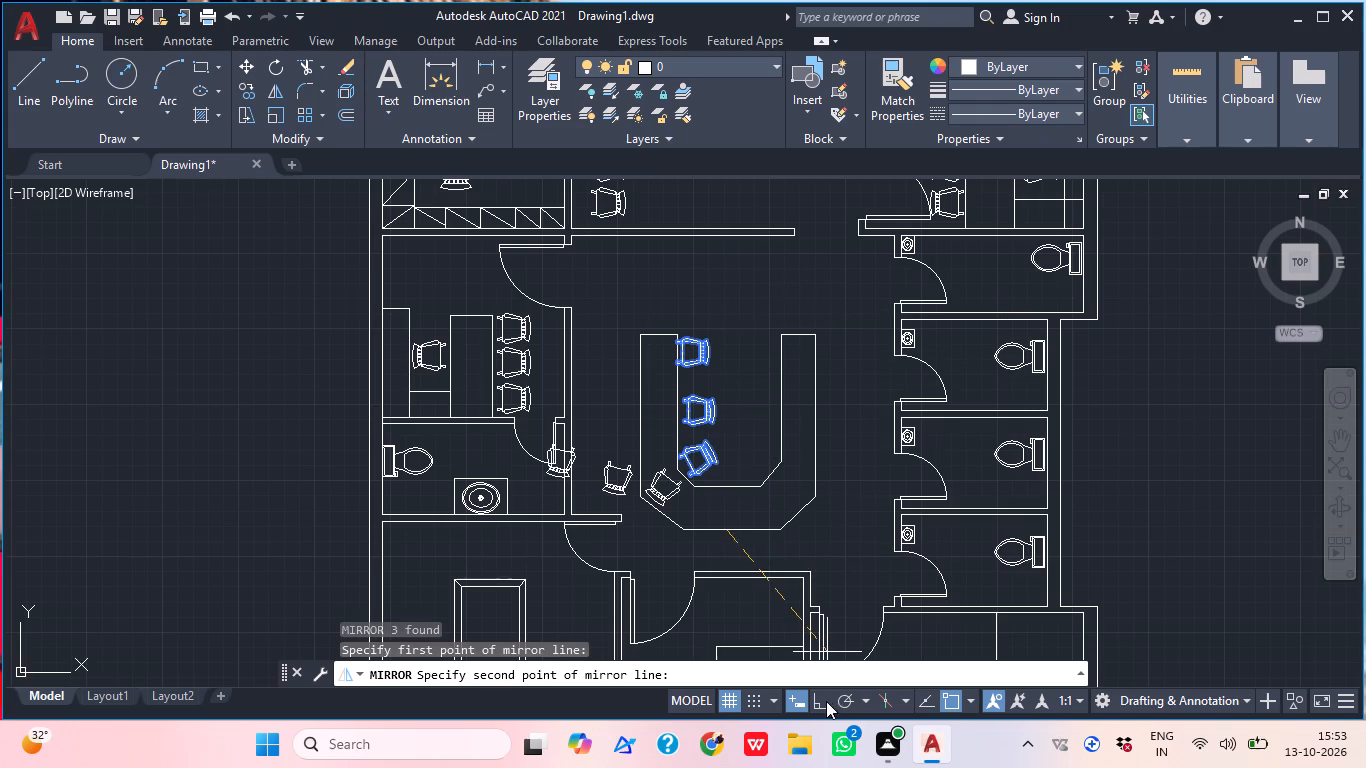
pyautogui.click(825, 700)
pyautogui.click(731, 304)
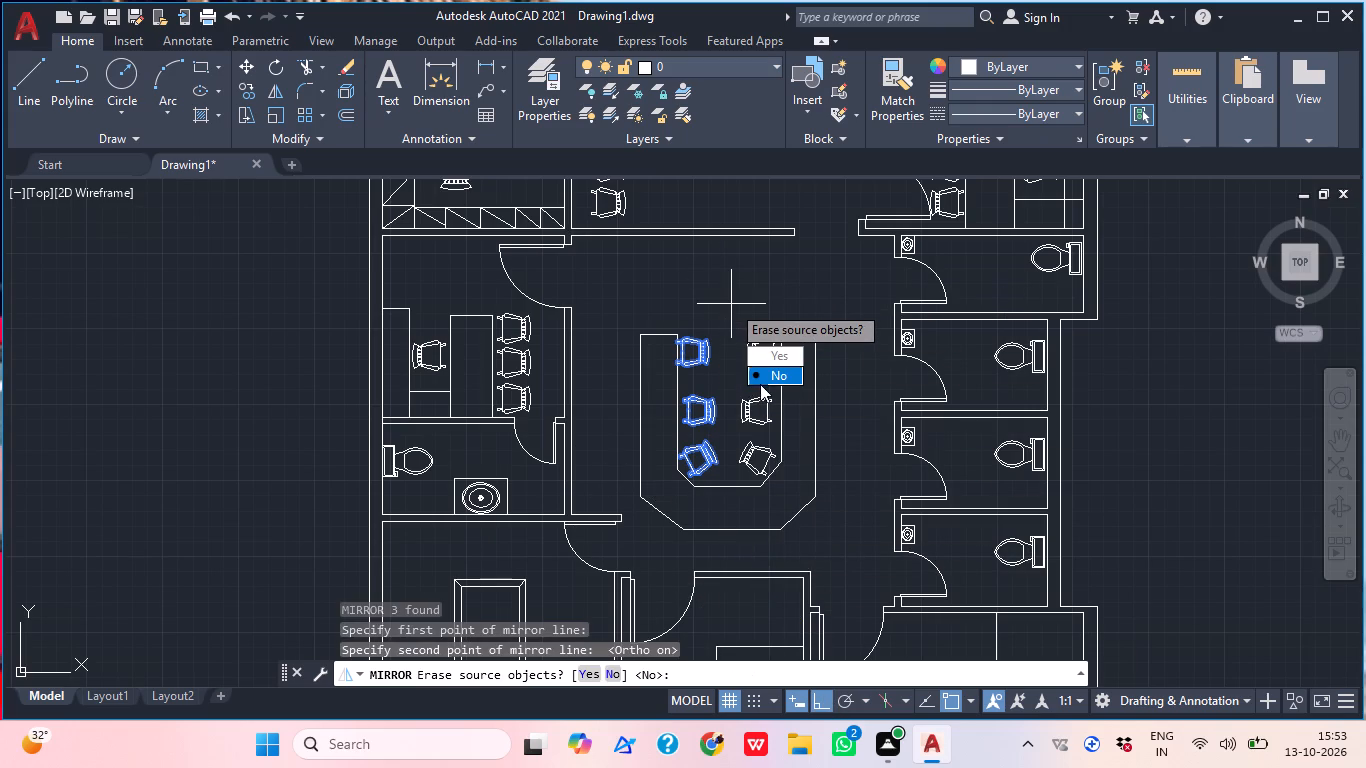
pyautogui.moveTo(760, 384); pyautogui.dragTo(731, 303)
# Delete the three chairs beside the reception partition, in the open area north of the U-shaped table.
pyautogui.scroll(-1, 761, 304)
pyautogui.moveTo(764, 336); pyautogui.dragTo(744, 330, button='middle')
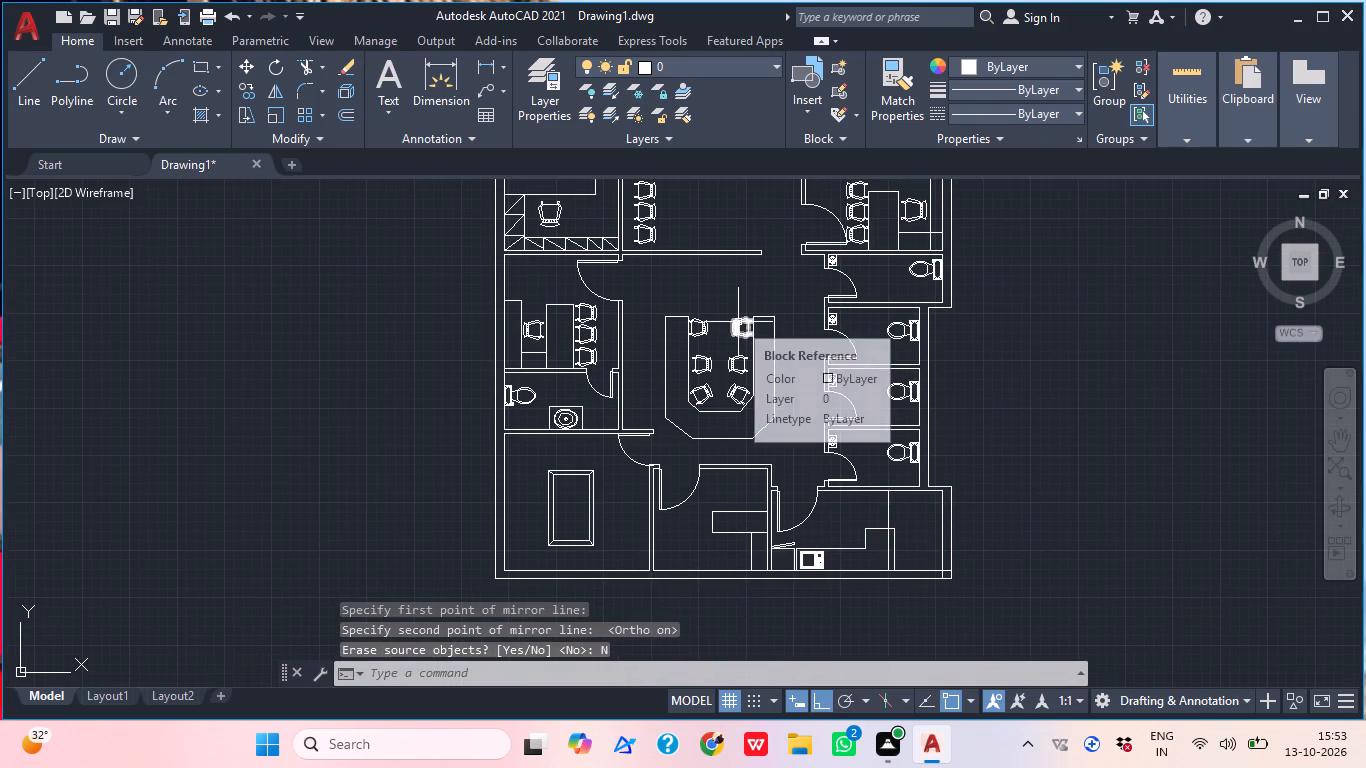
pyautogui.moveTo(764, 348); pyautogui.dragTo(724, 452, button='middle')
pyautogui.moveTo(724, 379); pyautogui.dragTo(764, 476, button='middle')
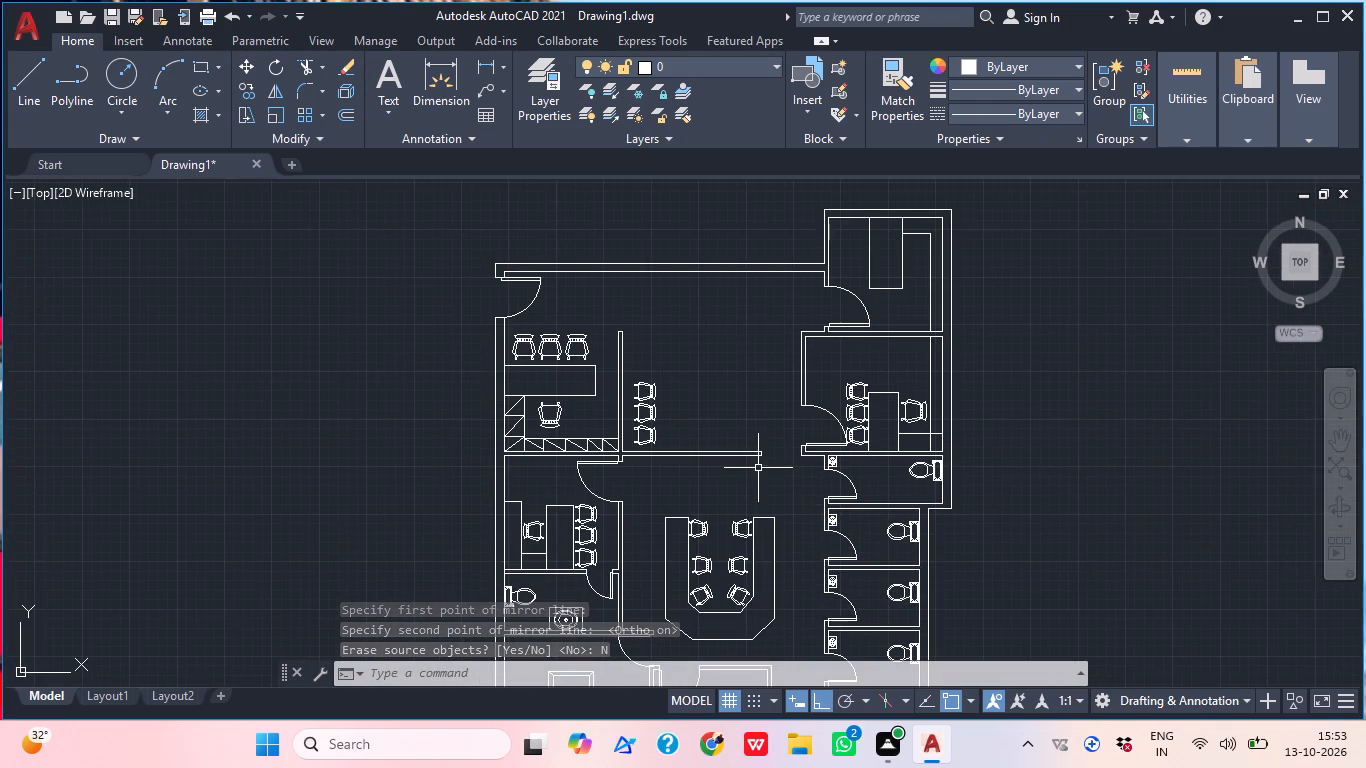
pyautogui.moveTo(739, 468); pyautogui.dragTo(806, 496, button='middle')
pyautogui.scroll(1, 769, 443)
pyautogui.moveTo(769, 445); pyautogui.dragTo(735, 429, button='middle')
pyautogui.moveTo(707, 482); pyautogui.dragTo(703, 472)
pyautogui.click(635, 366)
pyautogui.press('Delete')
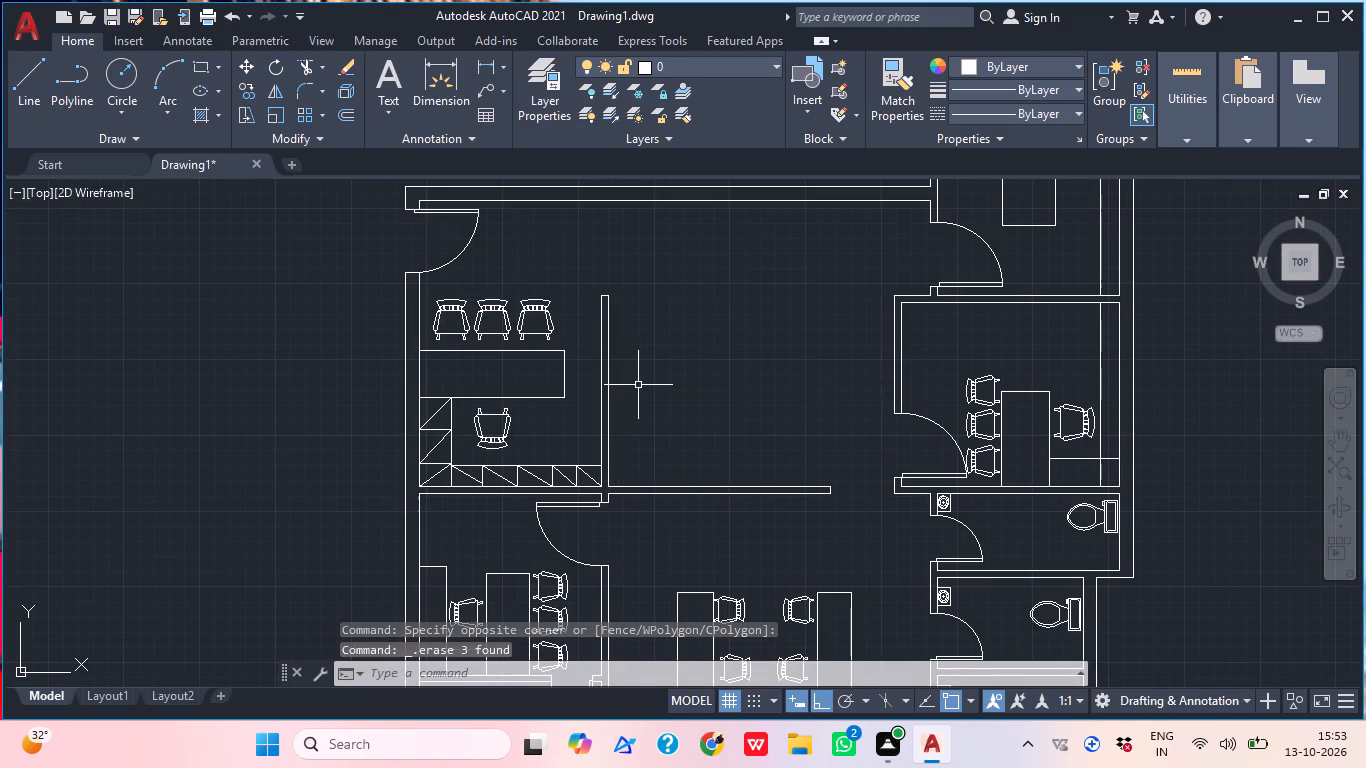
pyautogui.write('er')
pyautogui.press('Escape')
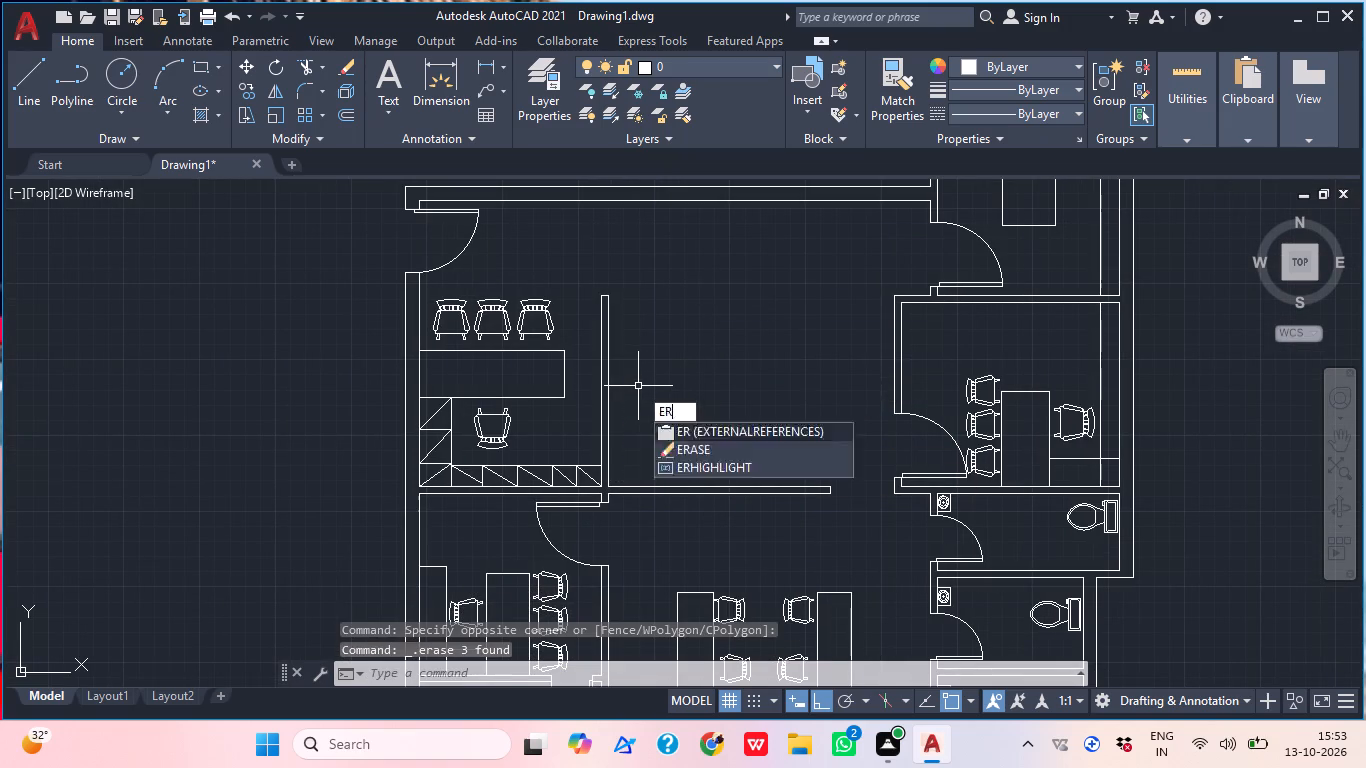
# Draw an armchair east of the reception partition: an outer rectangle about 3'-3" wide and an inner seat about 2'-2" by 2'-3" on its east edge.
pyautogui.write('rec')
pyautogui.press('space')
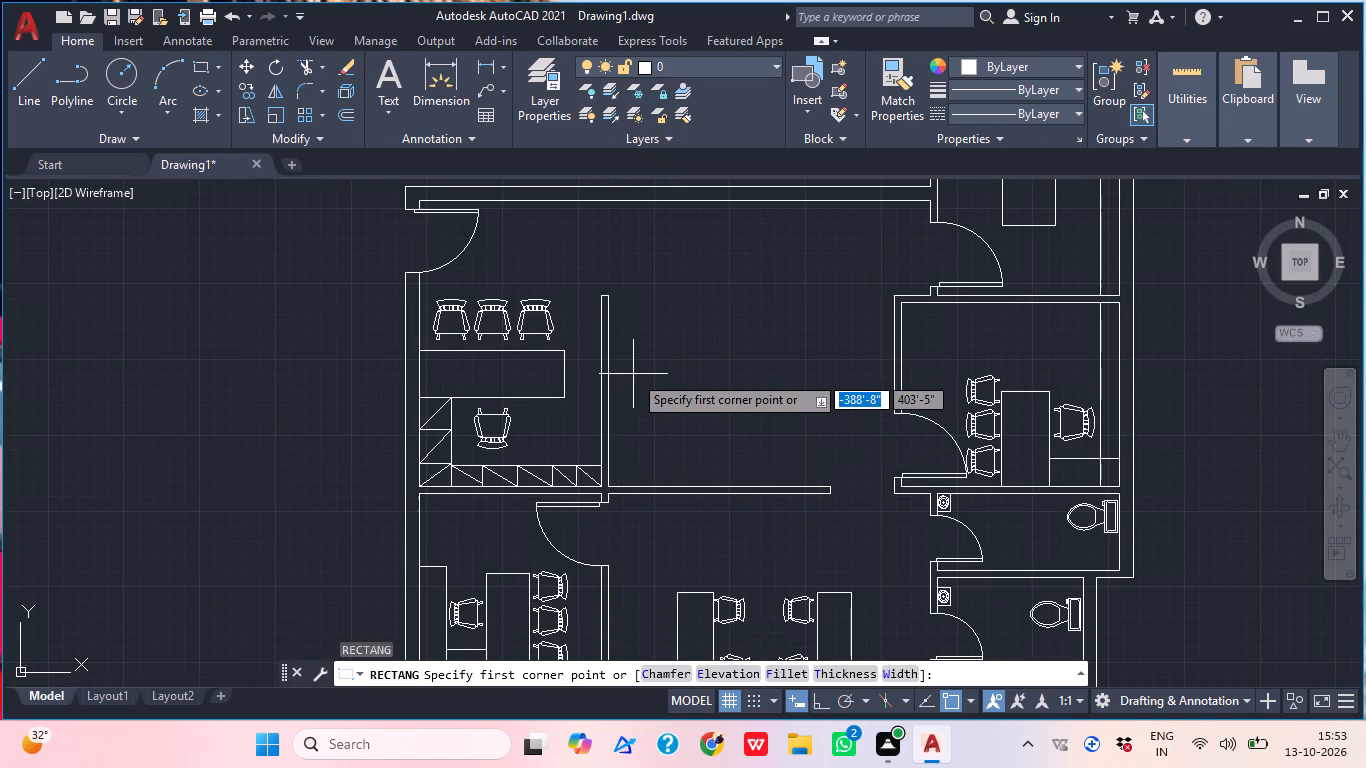
pyautogui.click(627, 374)
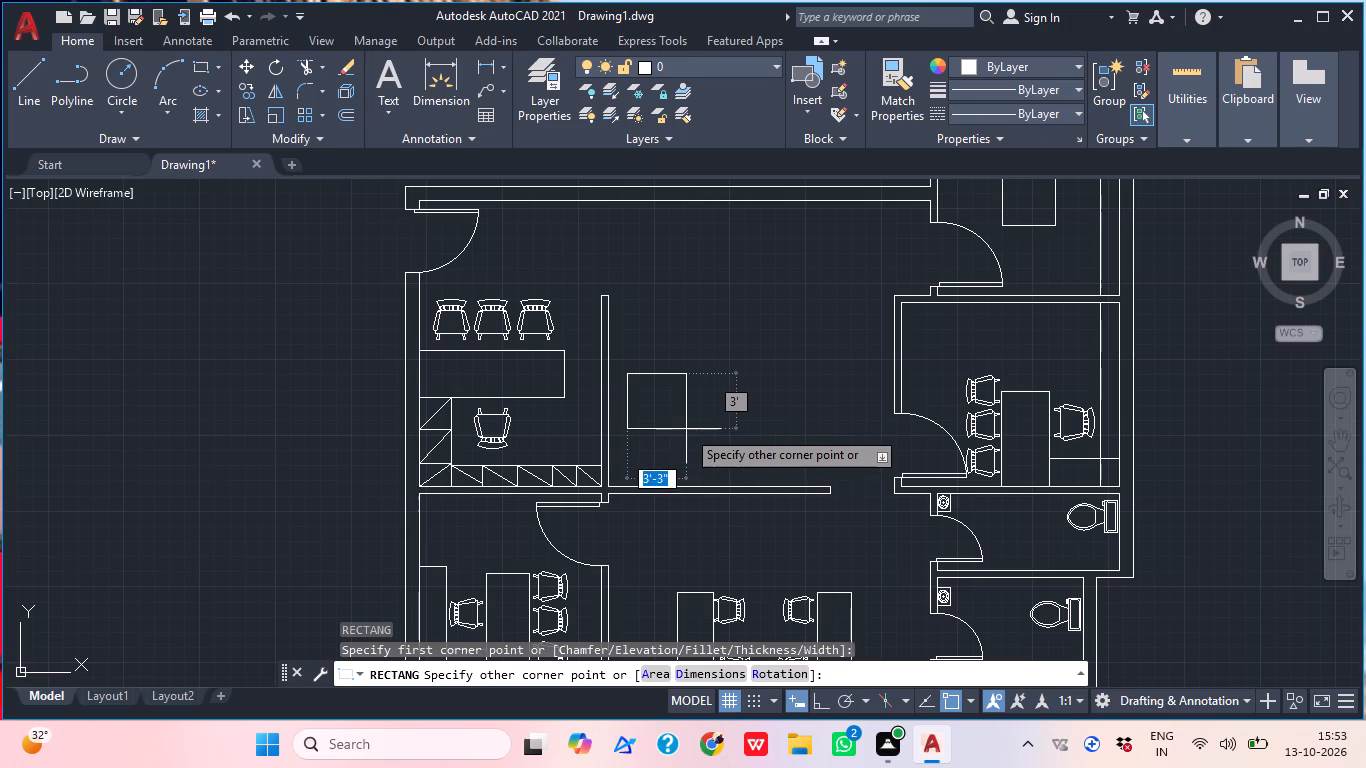
pyautogui.scroll(1, 686, 429)
pyautogui.click(689, 456)
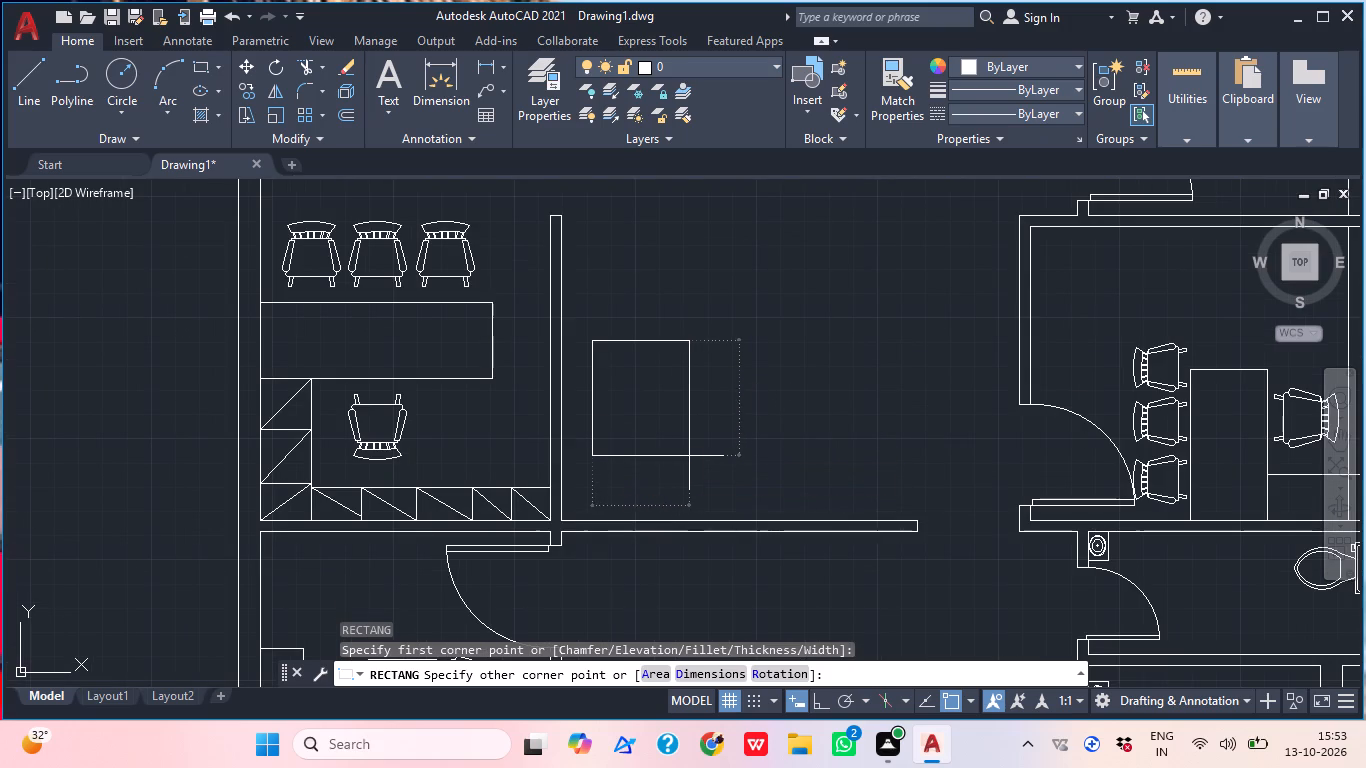
pyautogui.write('rec')
pyautogui.press('space')
pyautogui.click(690, 365)
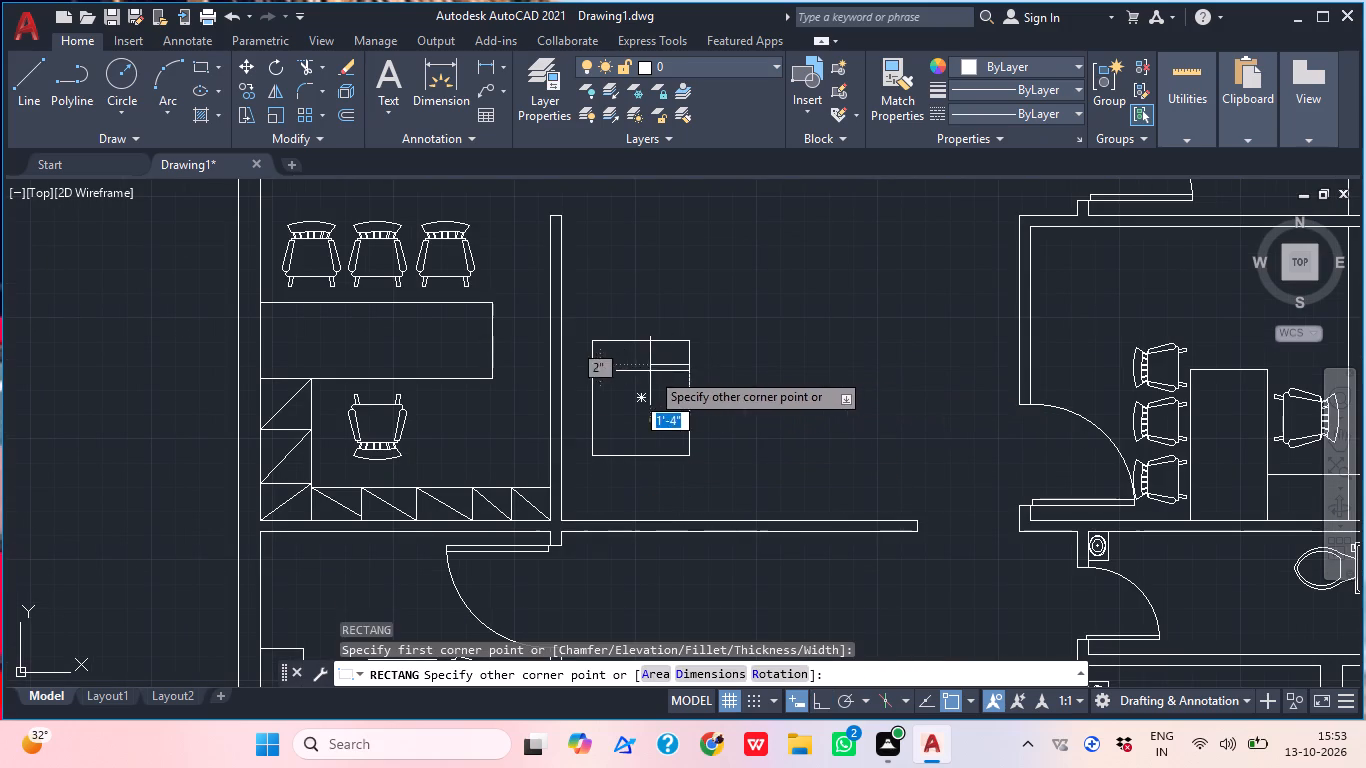
pyautogui.click(625, 428)
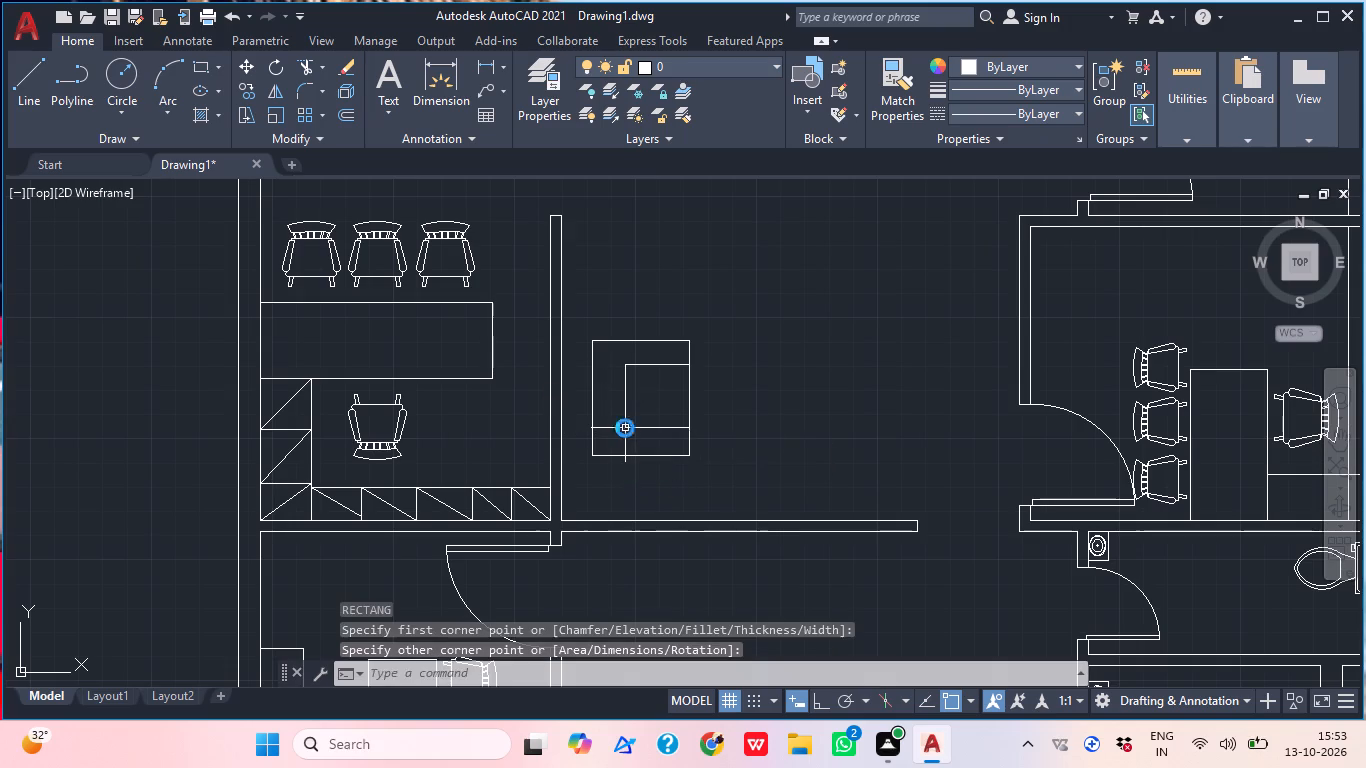
# Scale both armchair rectangles down together to roughly half size, using a base point inside the seat.
pyautogui.moveTo(732, 434); pyautogui.dragTo(627, 434, button='middle')
pyautogui.moveTo(676, 472); pyautogui.dragTo(694, 466, button='middle')
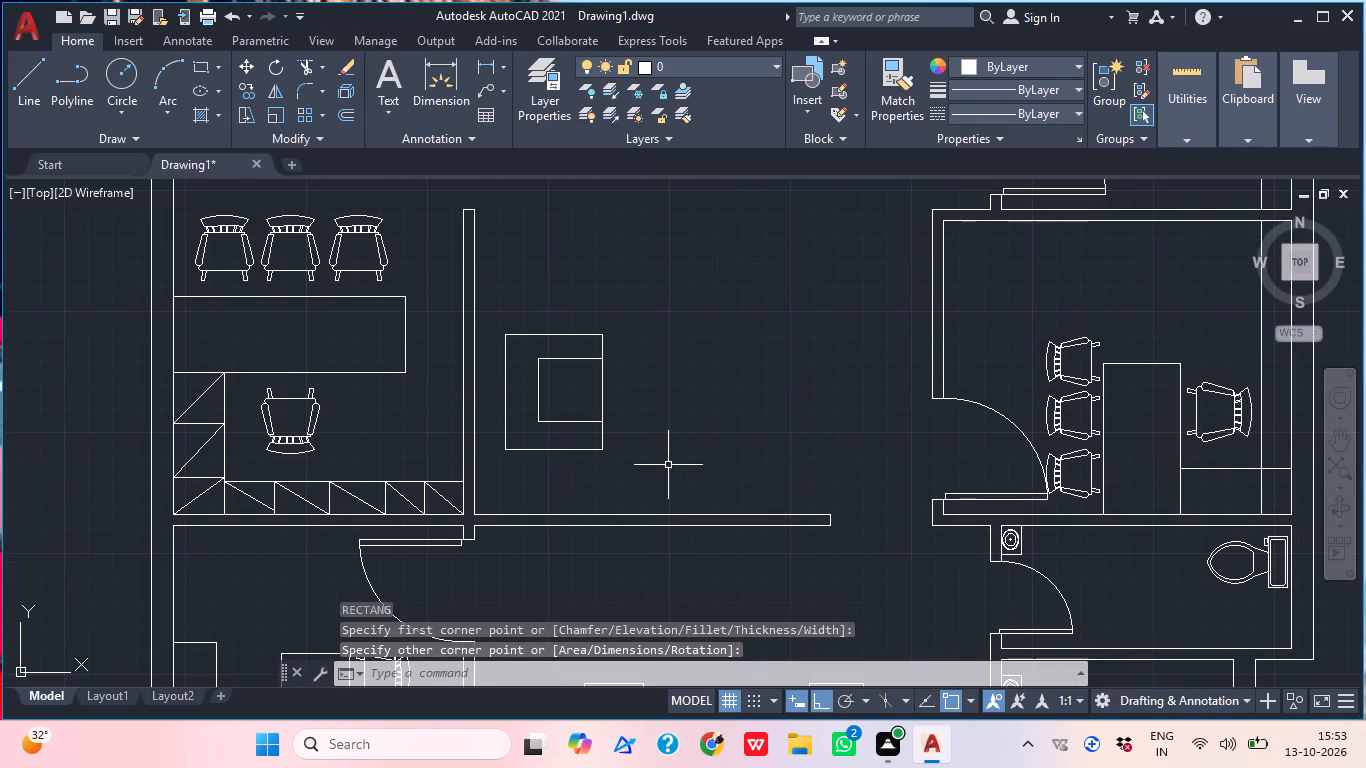
pyautogui.click(634, 489)
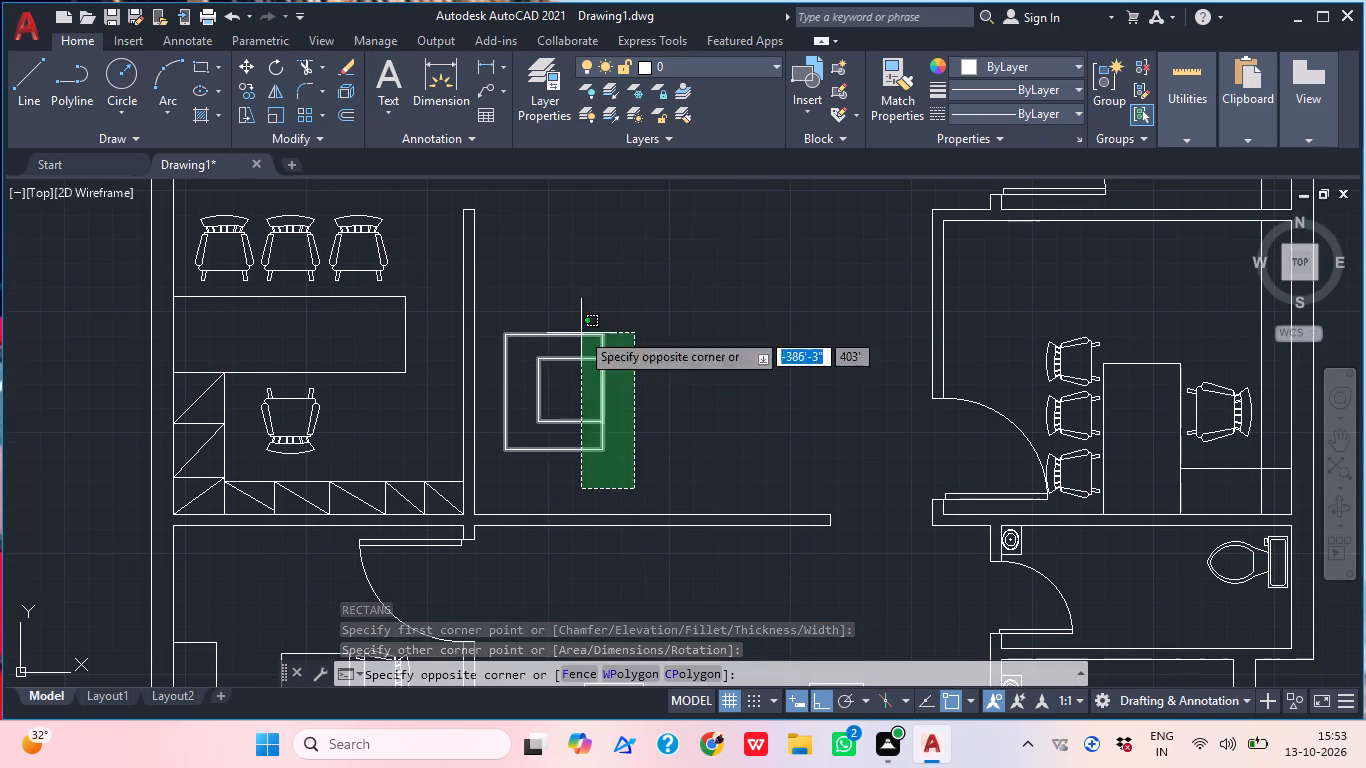
pyautogui.click(545, 283)
pyautogui.press('s')
pyautogui.press('c')
pyautogui.press('space')
pyautogui.click(532, 347)
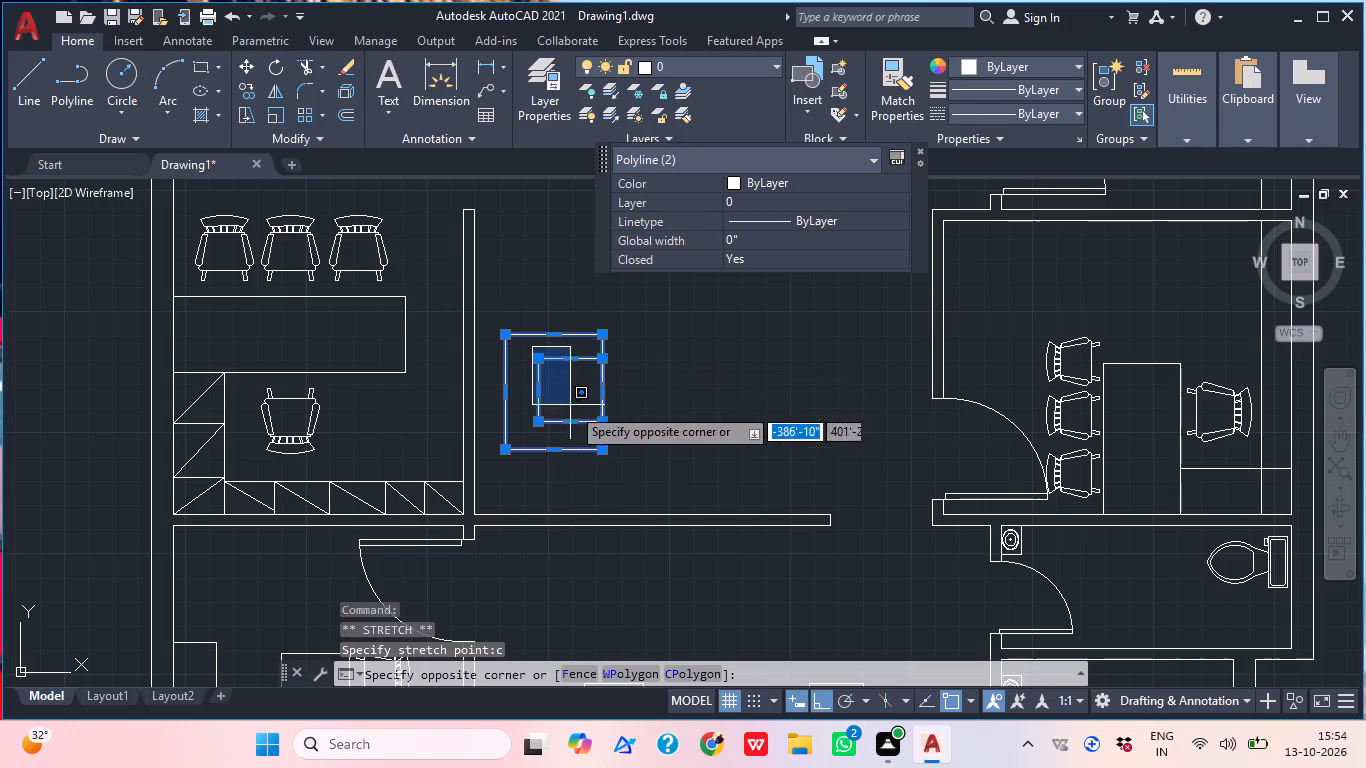
pyautogui.click(542, 380)
pyautogui.press('s')
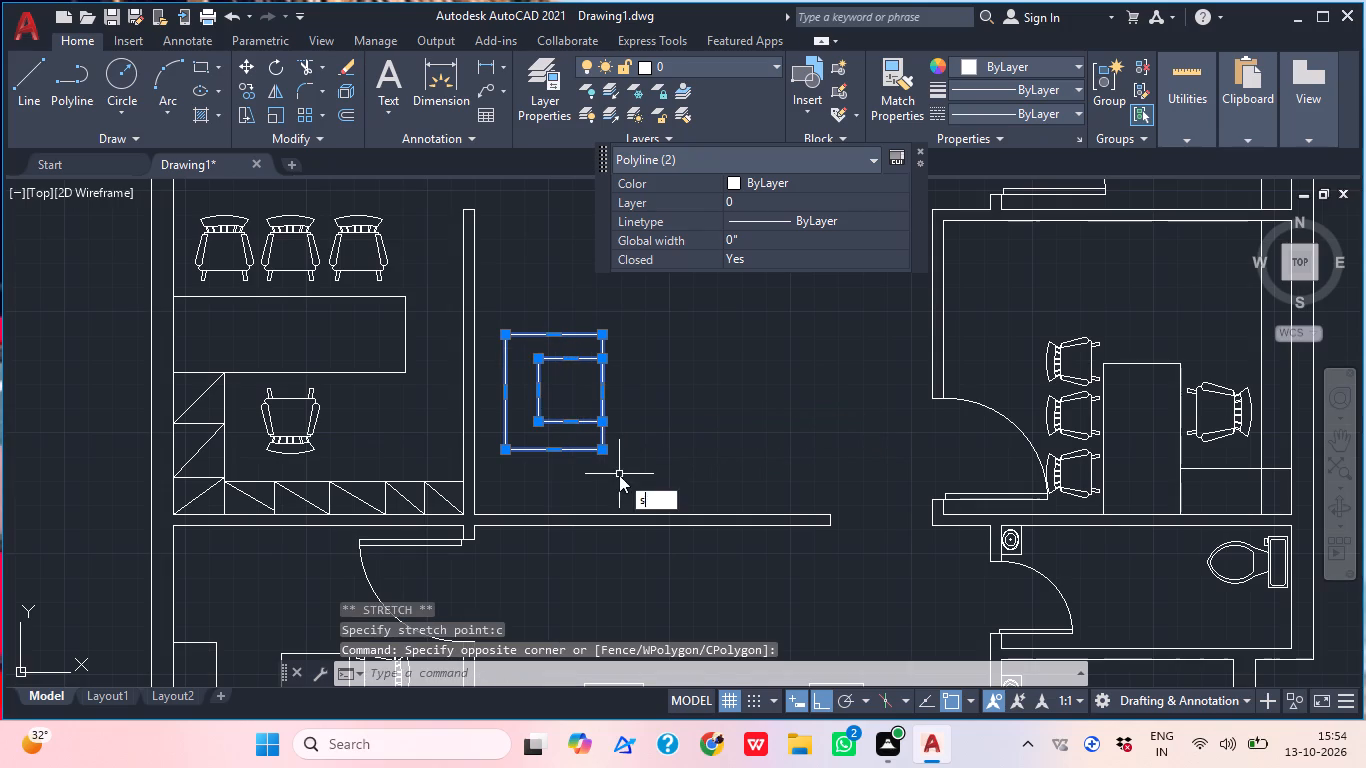
pyautogui.press('c')
pyautogui.press('space')
pyautogui.click(557, 398)
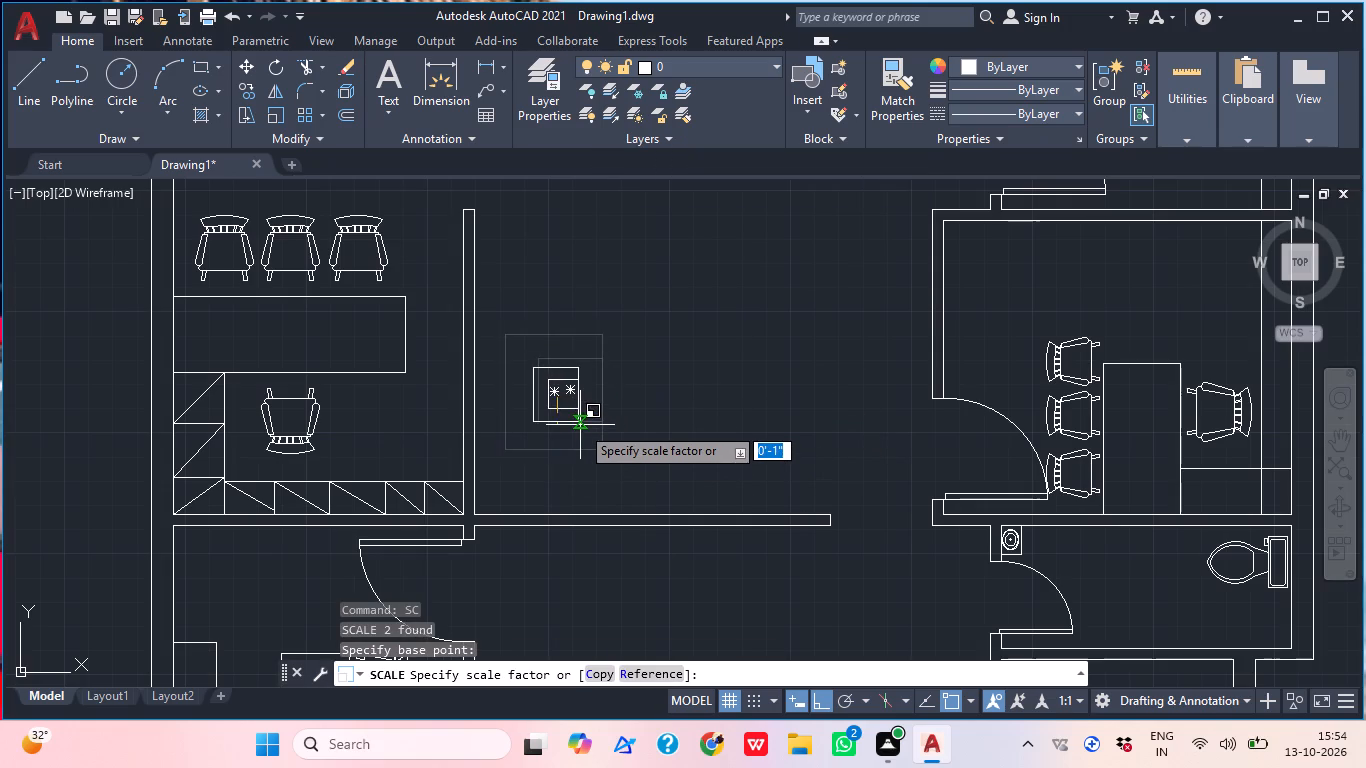
pyautogui.scroll(2, 580, 425)
pyautogui.click(587, 436)
# Move the scaled armchair straight west, closer to the reception partition.
pyautogui.scroll(-2, 611, 434)
pyautogui.moveTo(629, 486); pyautogui.dragTo(622, 459)
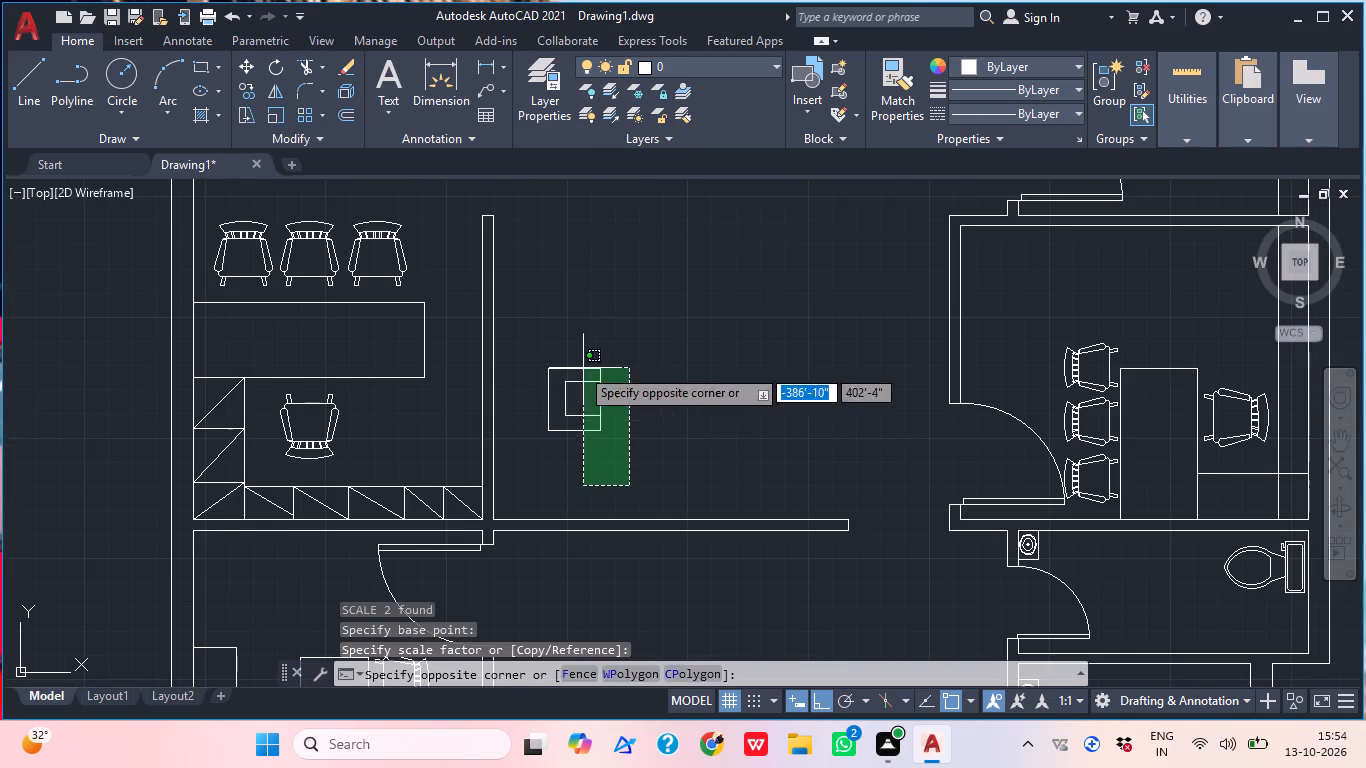
pyautogui.click(542, 345)
pyautogui.write('m')
pyautogui.press('space')
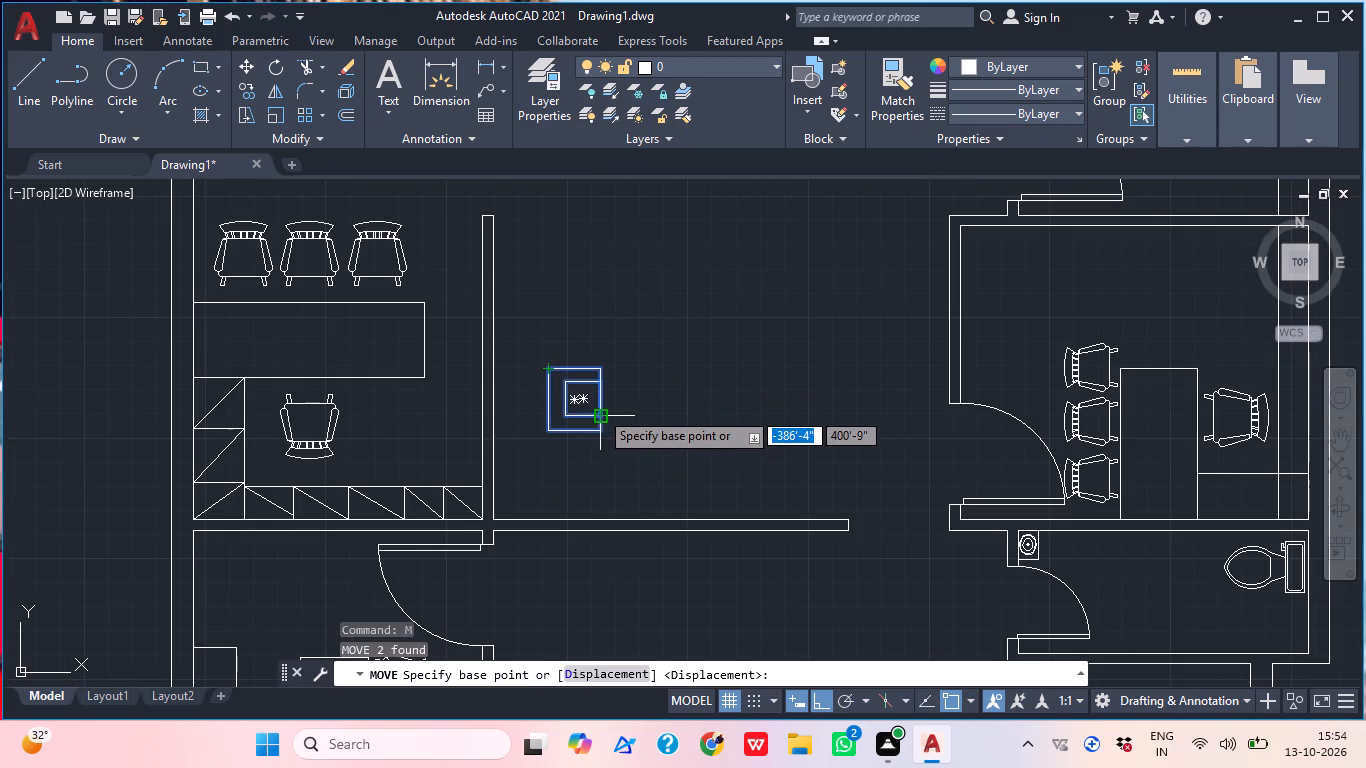
pyautogui.click(599, 401)
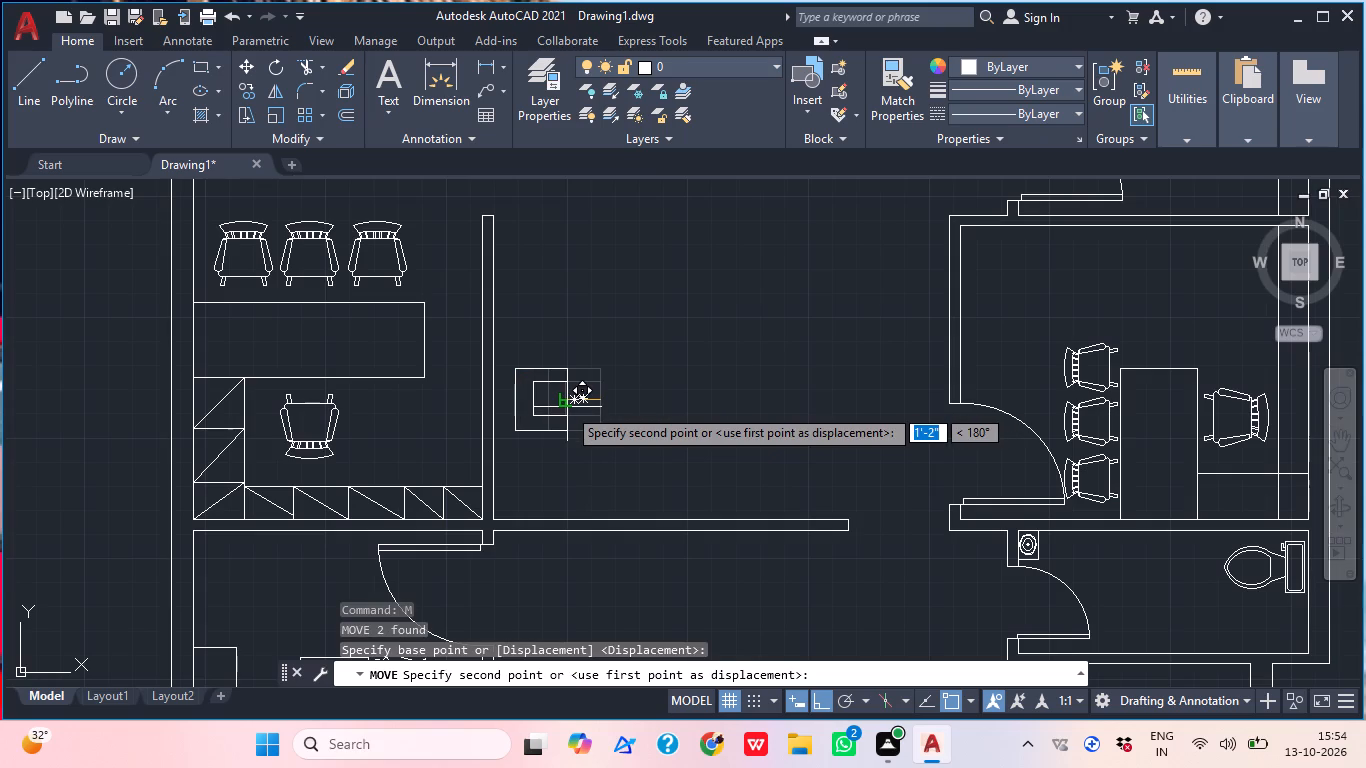
pyautogui.scroll(1, 569, 407)
pyautogui.click(559, 405)
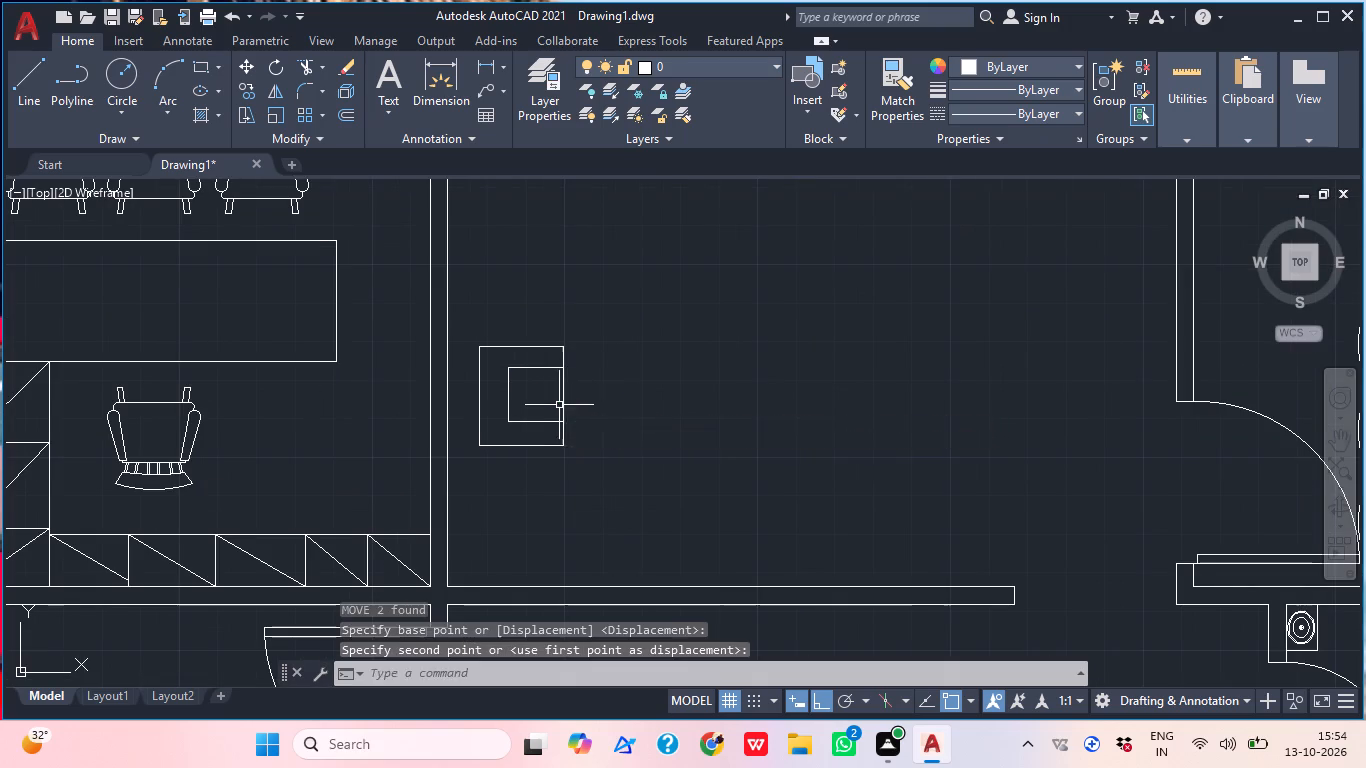
# Scale the armchair up slightly from its southeast corner.
pyautogui.click(603, 470)
pyautogui.click(559, 447)
pyautogui.moveTo(615, 490); pyautogui.dragTo(594, 455)
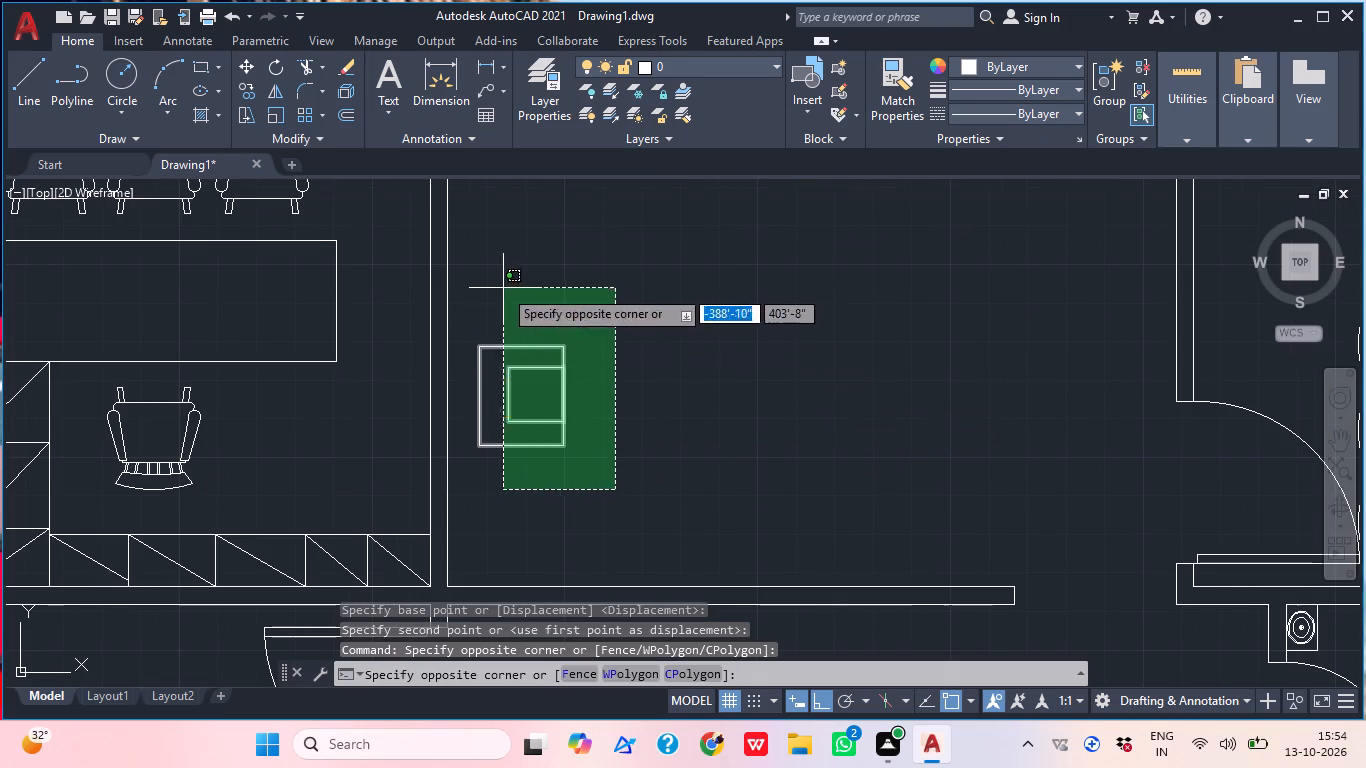
pyautogui.click(503, 288)
pyautogui.write('sc')
pyautogui.press('space')
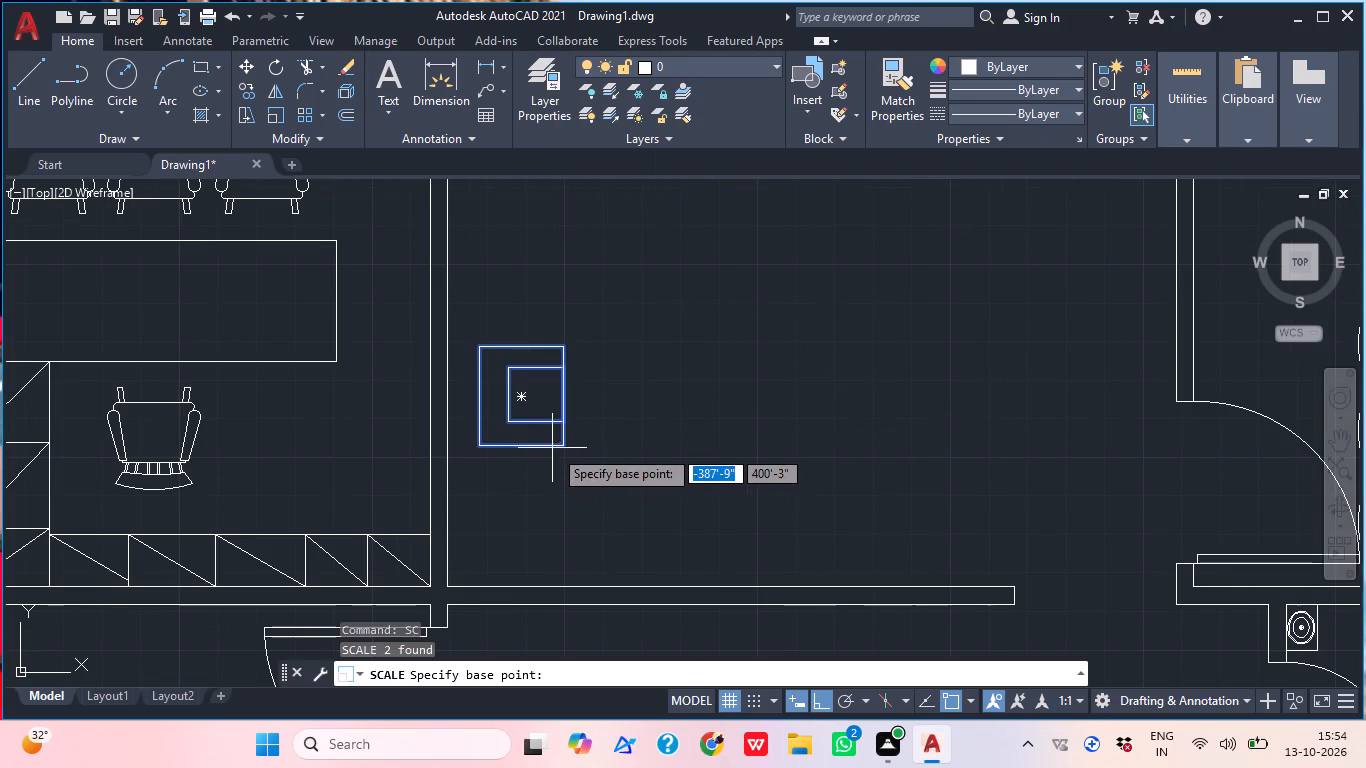
pyautogui.click(564, 448)
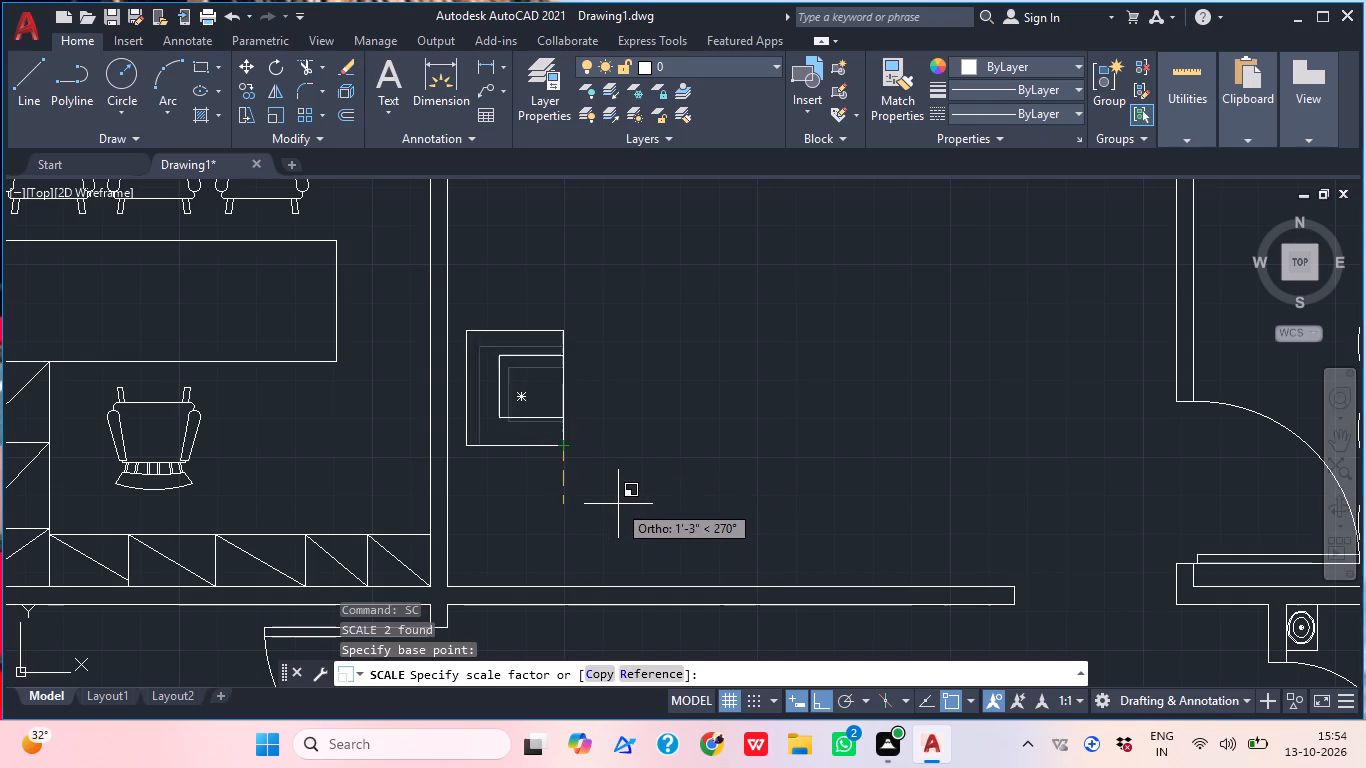
pyautogui.click(615, 505)
# Draw a sofa rectangle about 7'-2" by 2' southeast of the armchair, just above the horizontal wall.
pyautogui.scroll(-1, 710, 425)
pyautogui.moveTo(724, 458); pyautogui.dragTo(621, 460, button='middle')
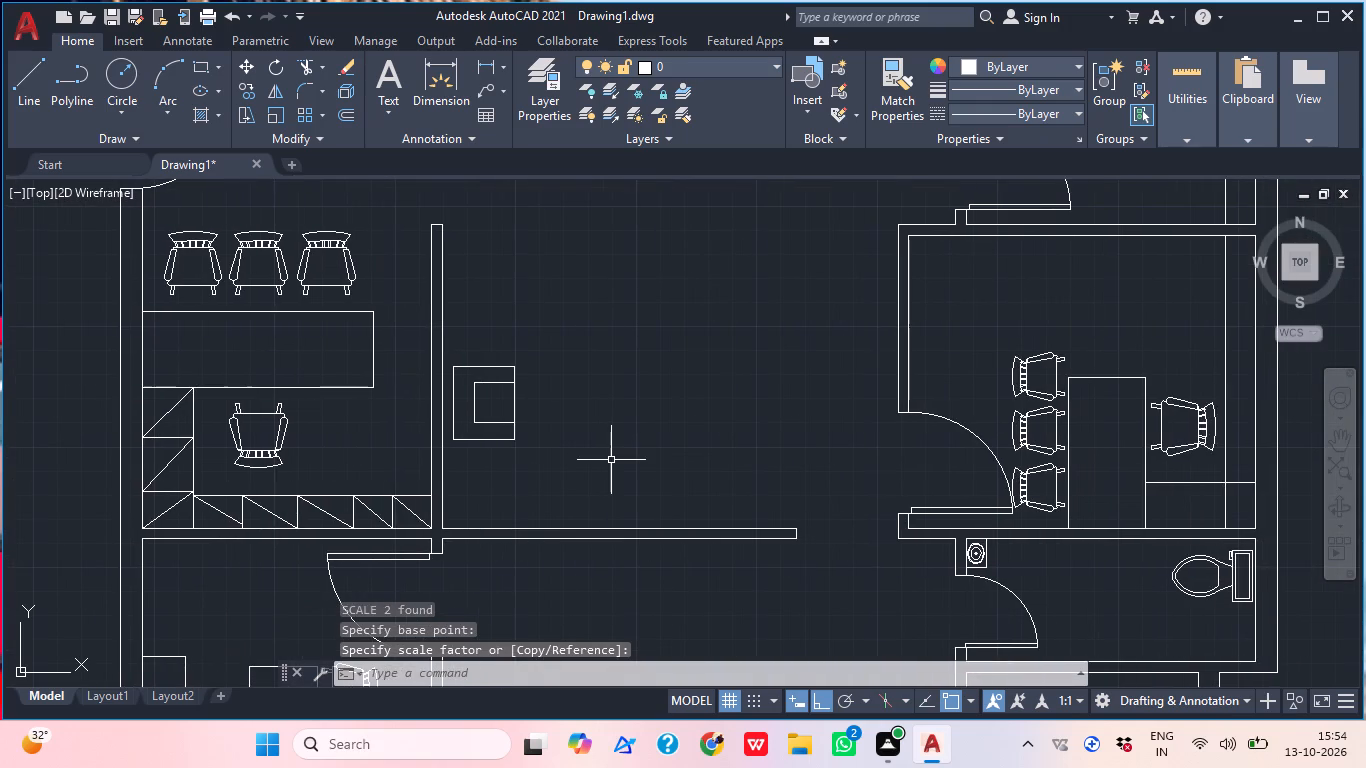
pyautogui.write('rec')
pyautogui.press('space')
pyautogui.click(524, 461)
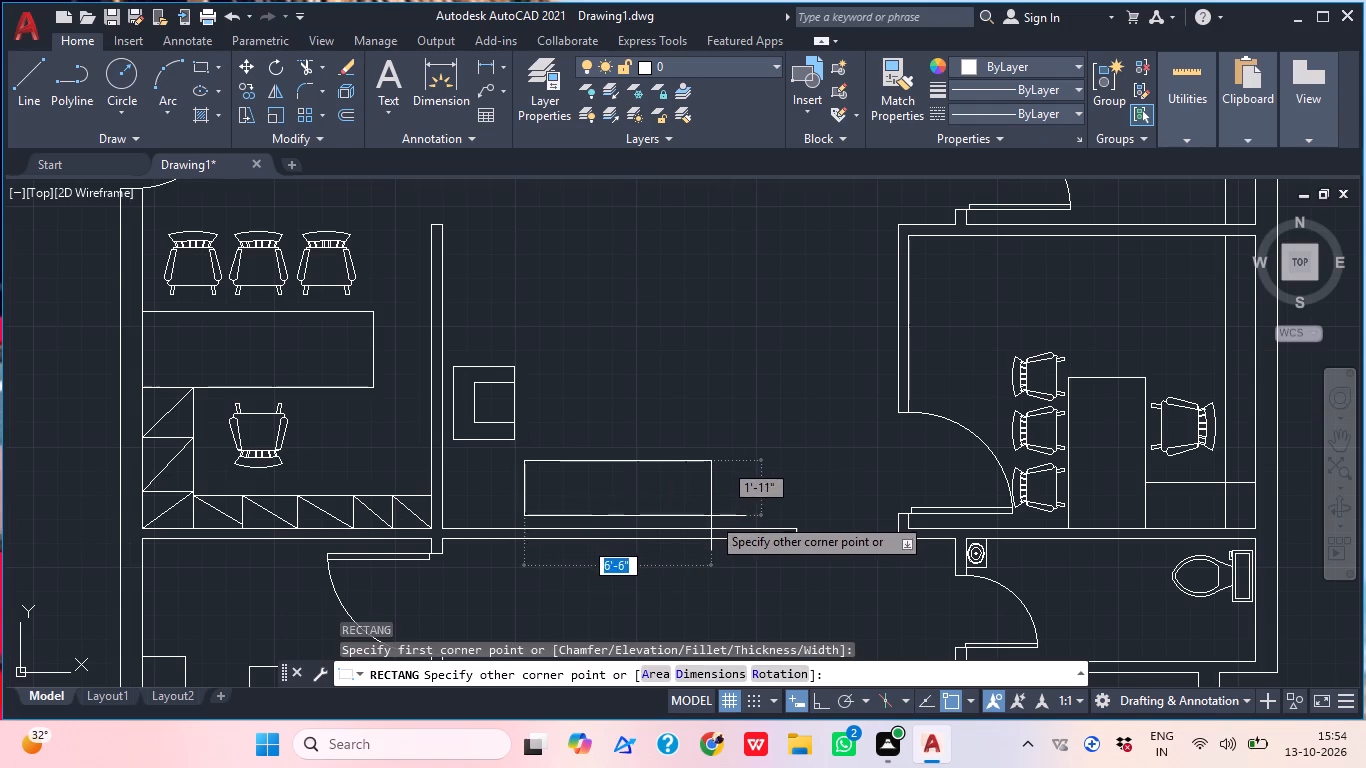
pyautogui.scroll(1, 714, 517)
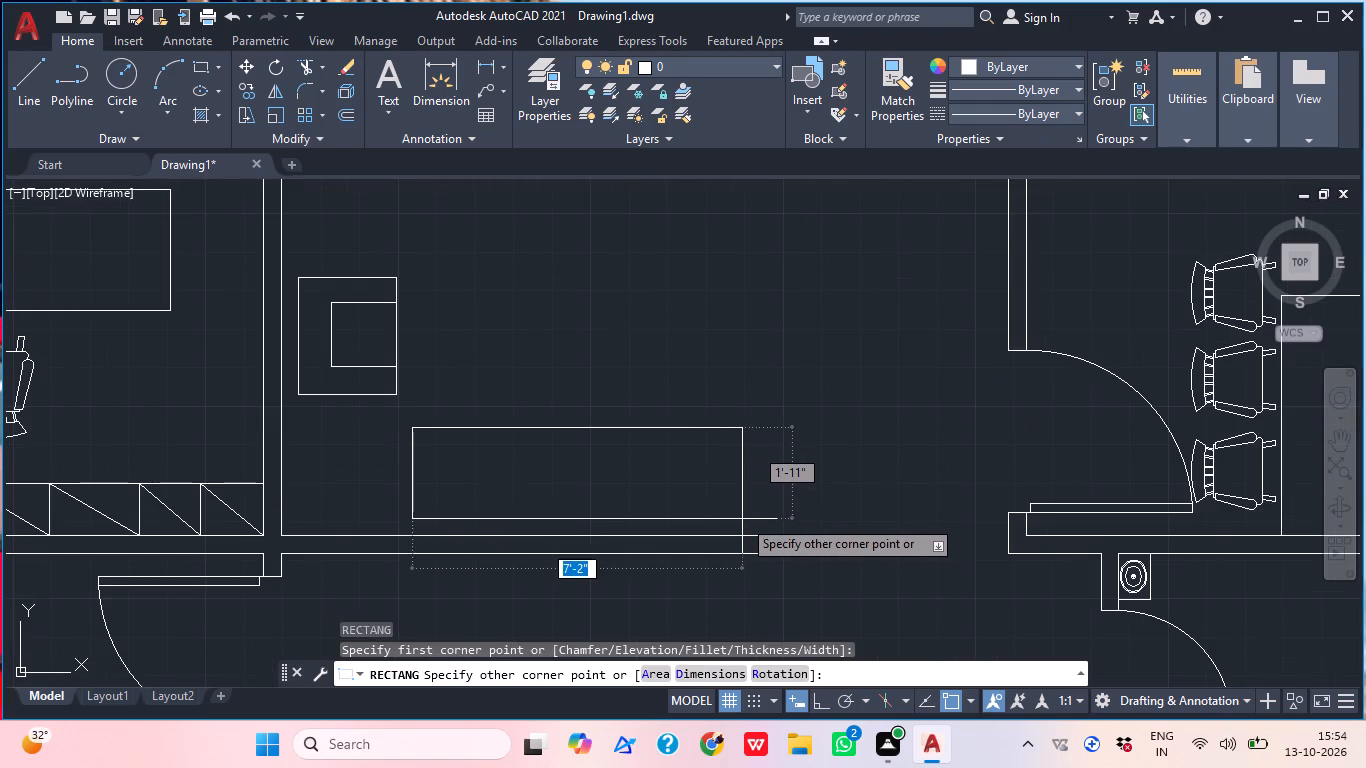
pyautogui.click(743, 524)
# Draw a seat rectangle about 1'-9" by 1'-7" inside the sofa's west part, starting on its north edge.
pyautogui.press('r')
pyautogui.press('e')
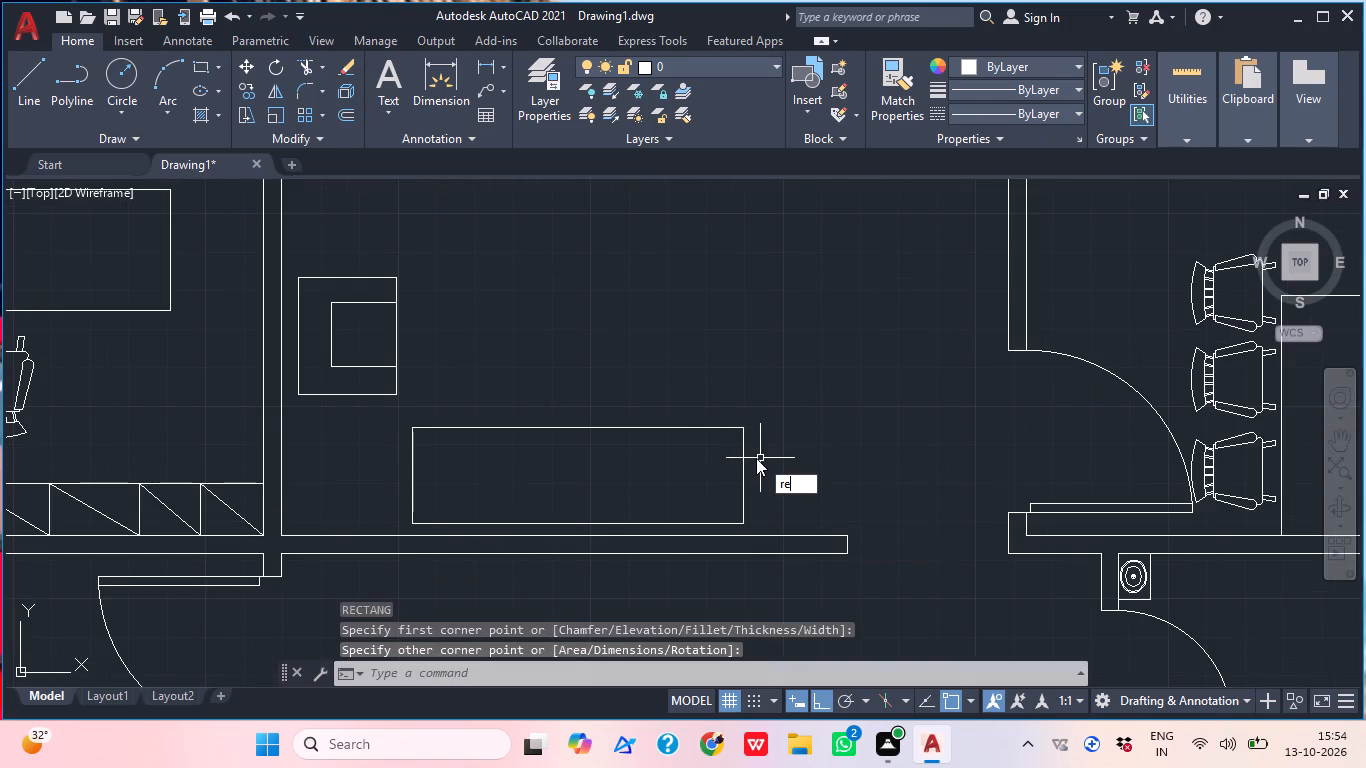
pyautogui.write('c')
pyautogui.press('space')
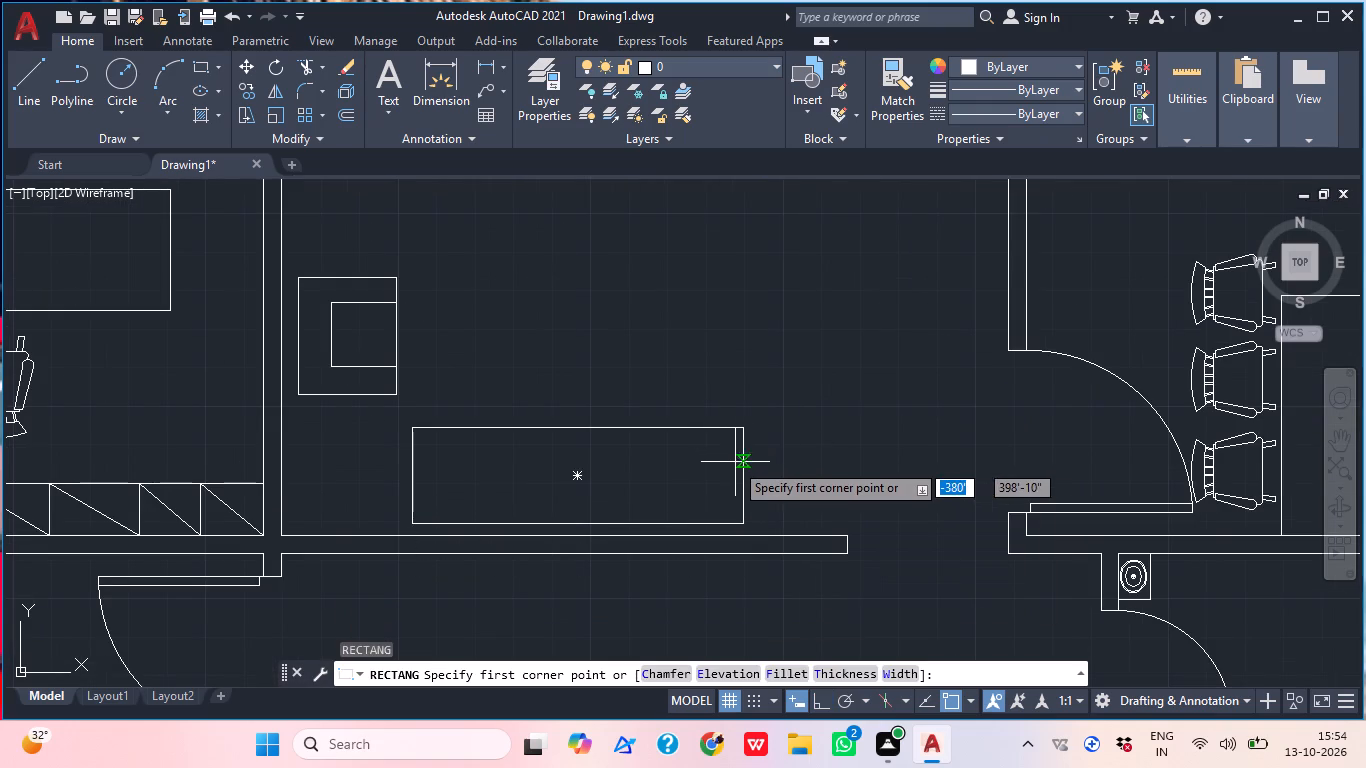
pyautogui.click(439, 429)
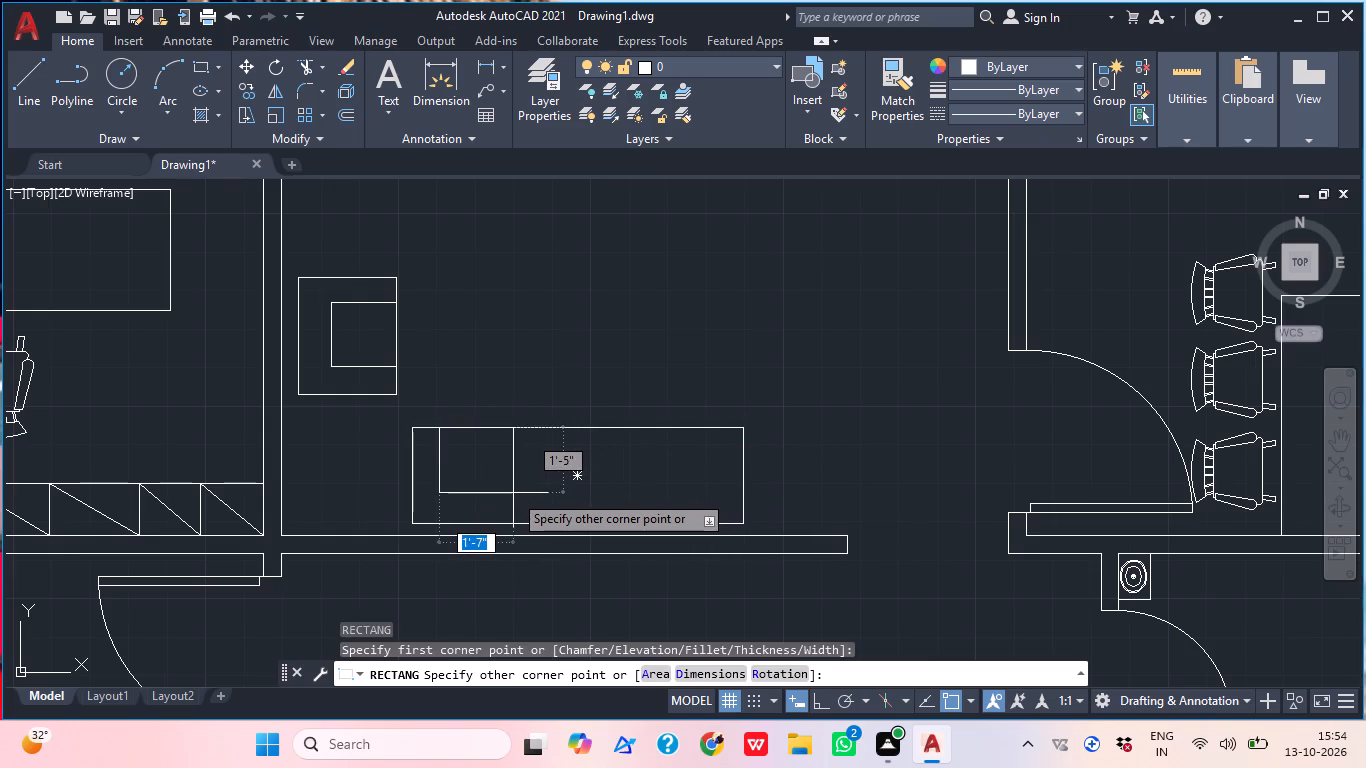
pyautogui.scroll(1, 513, 493)
pyautogui.moveTo(513, 493); pyautogui.dragTo(549, 431, button='middle')
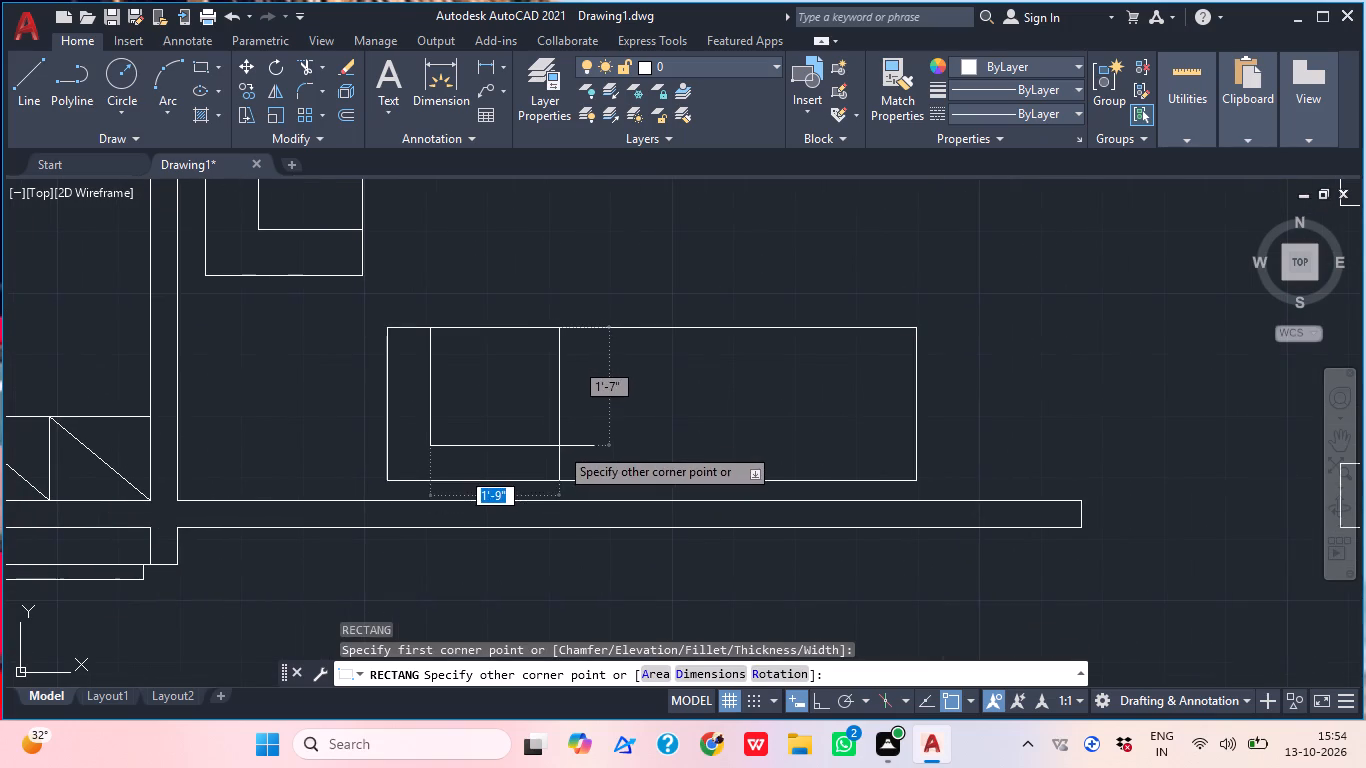
pyautogui.click(562, 446)
# Draw two adjoining seat rectangles east of the sofa's first seat, about 1'-7" deep, with the easternmost about 2'-2" wide.
pyautogui.press('r')
pyautogui.write('ec')
pyautogui.press('space')
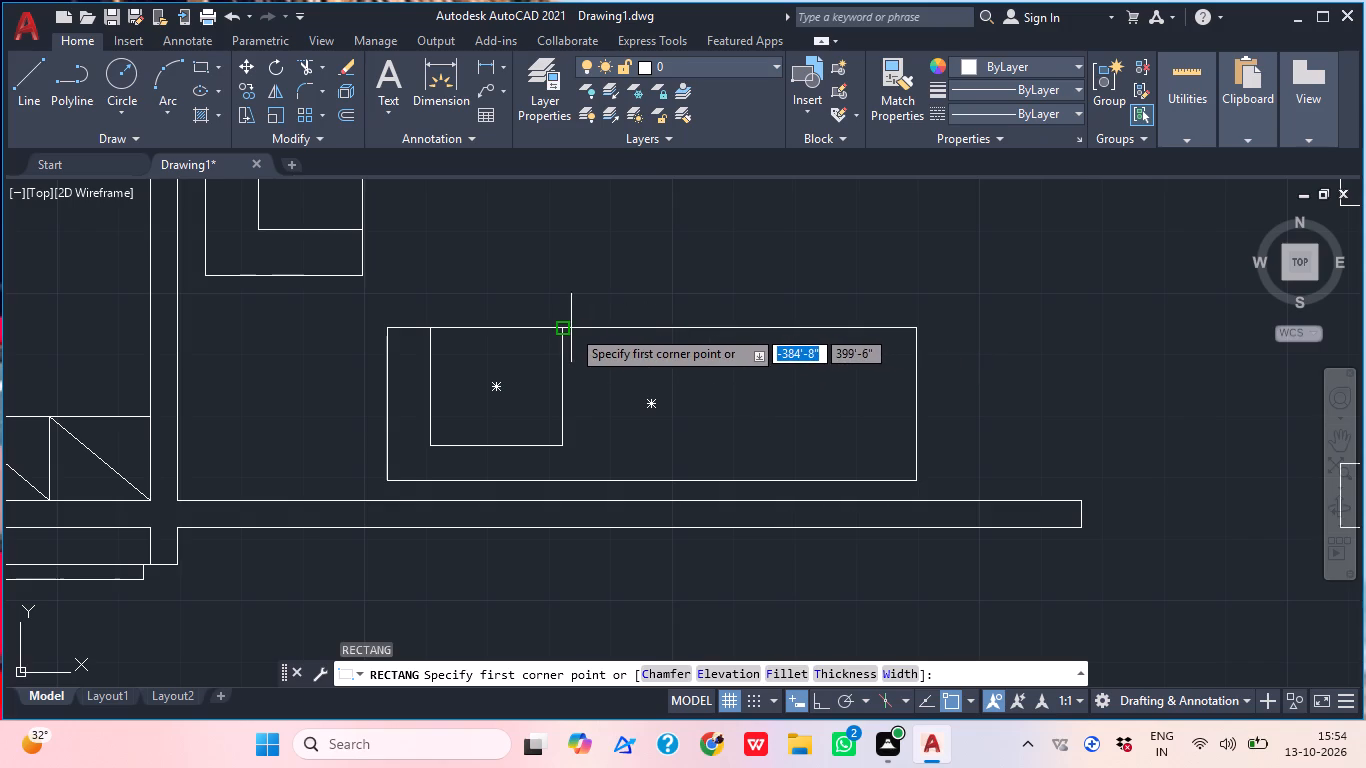
pyautogui.click(564, 333)
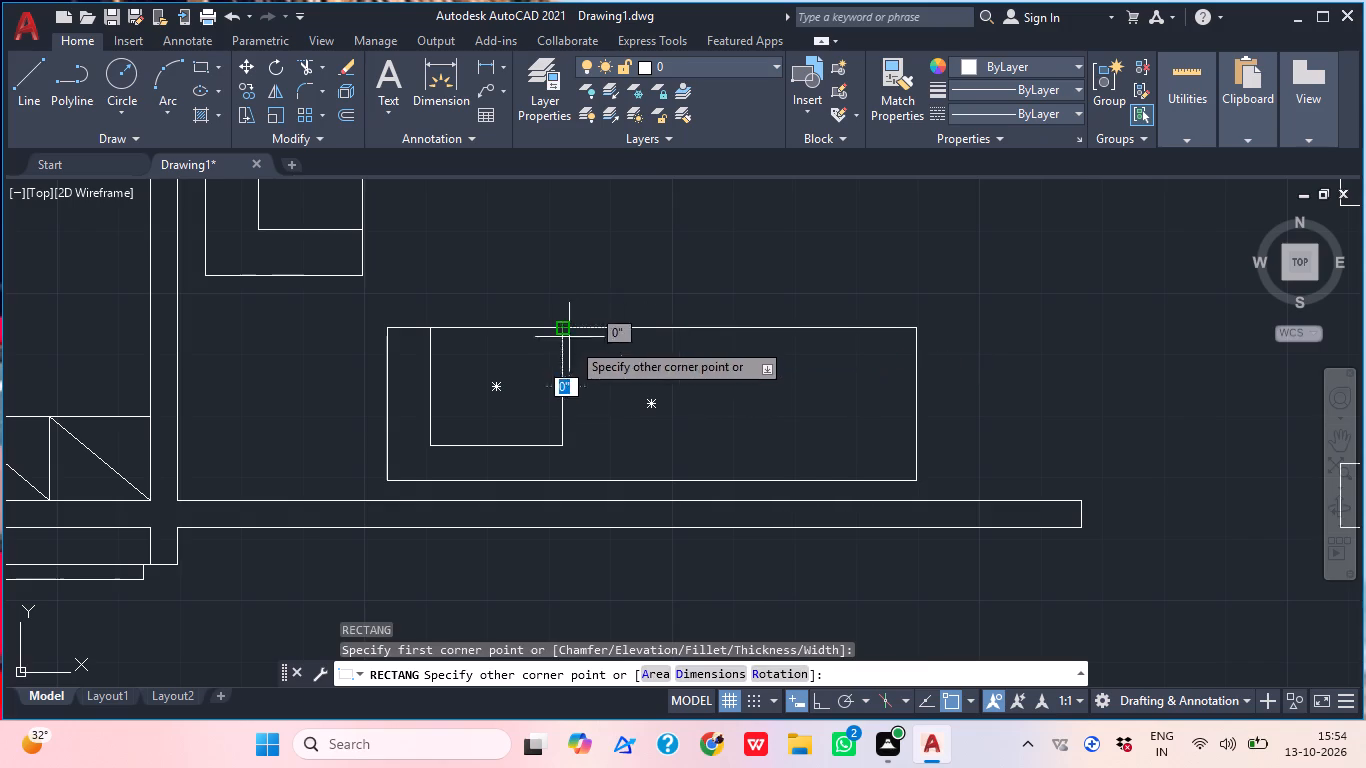
pyautogui.click(724, 445)
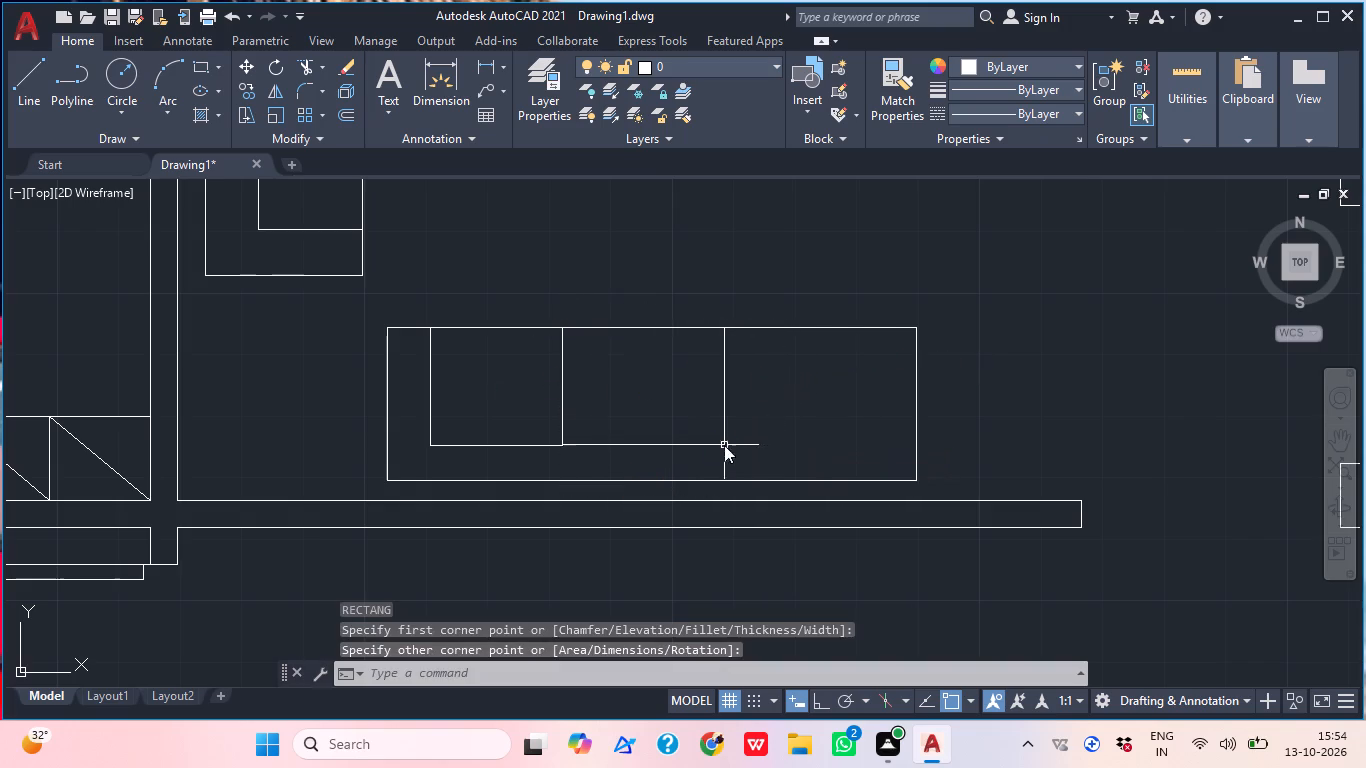
pyautogui.press('r')
pyautogui.write('ec')
pyautogui.press('space')
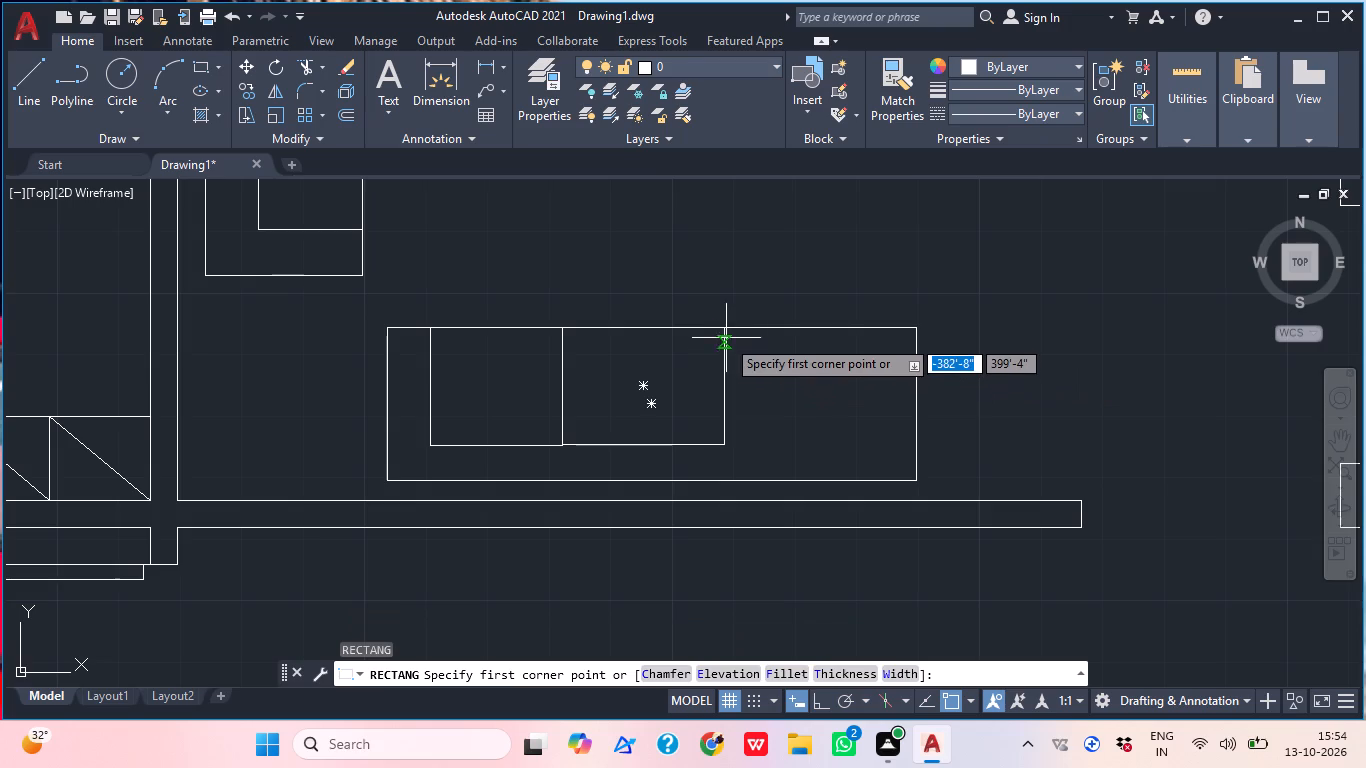
pyautogui.click(726, 330)
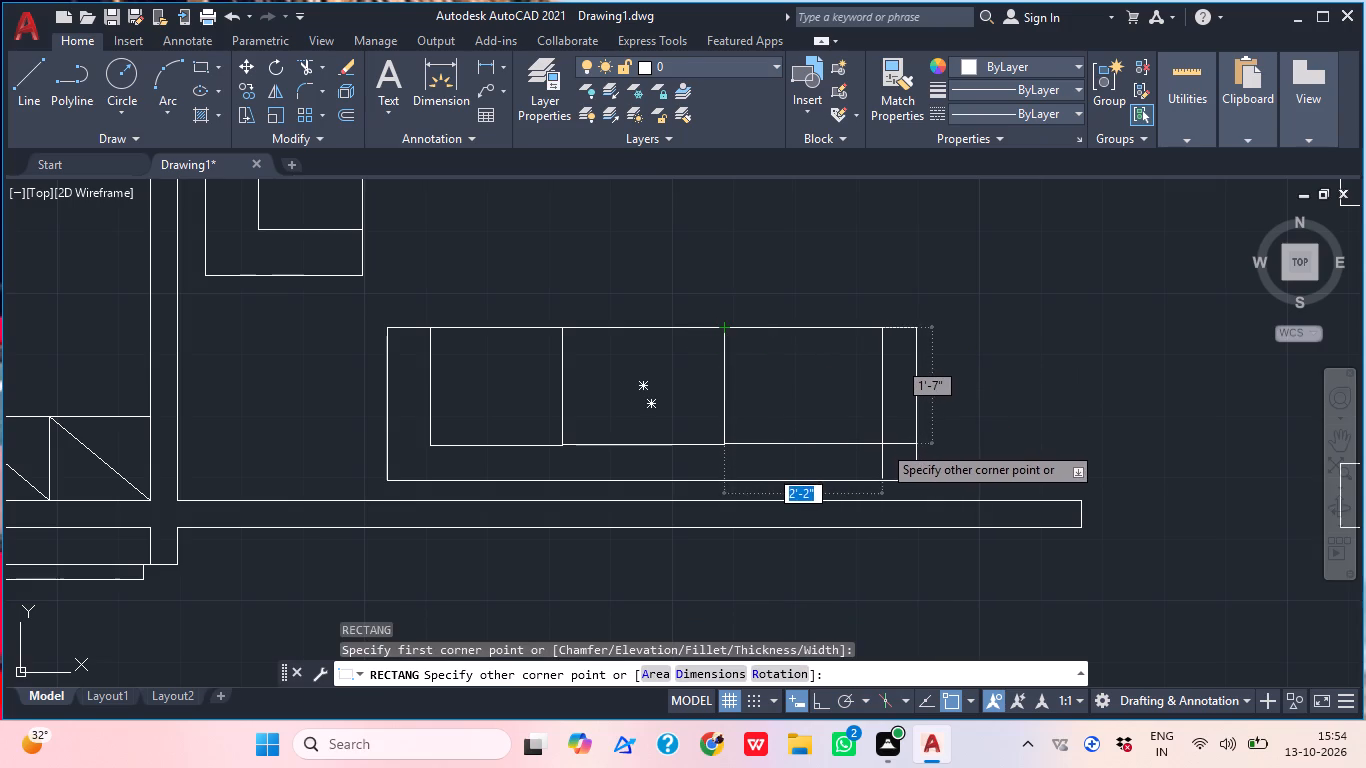
pyautogui.click(882, 444)
# Mirror the armchair across the sofa's vertical centre line to its east side, keeping the original.
pyautogui.scroll(-2, 902, 417)
pyautogui.moveTo(928, 433); pyautogui.dragTo(852, 423, button='middle')
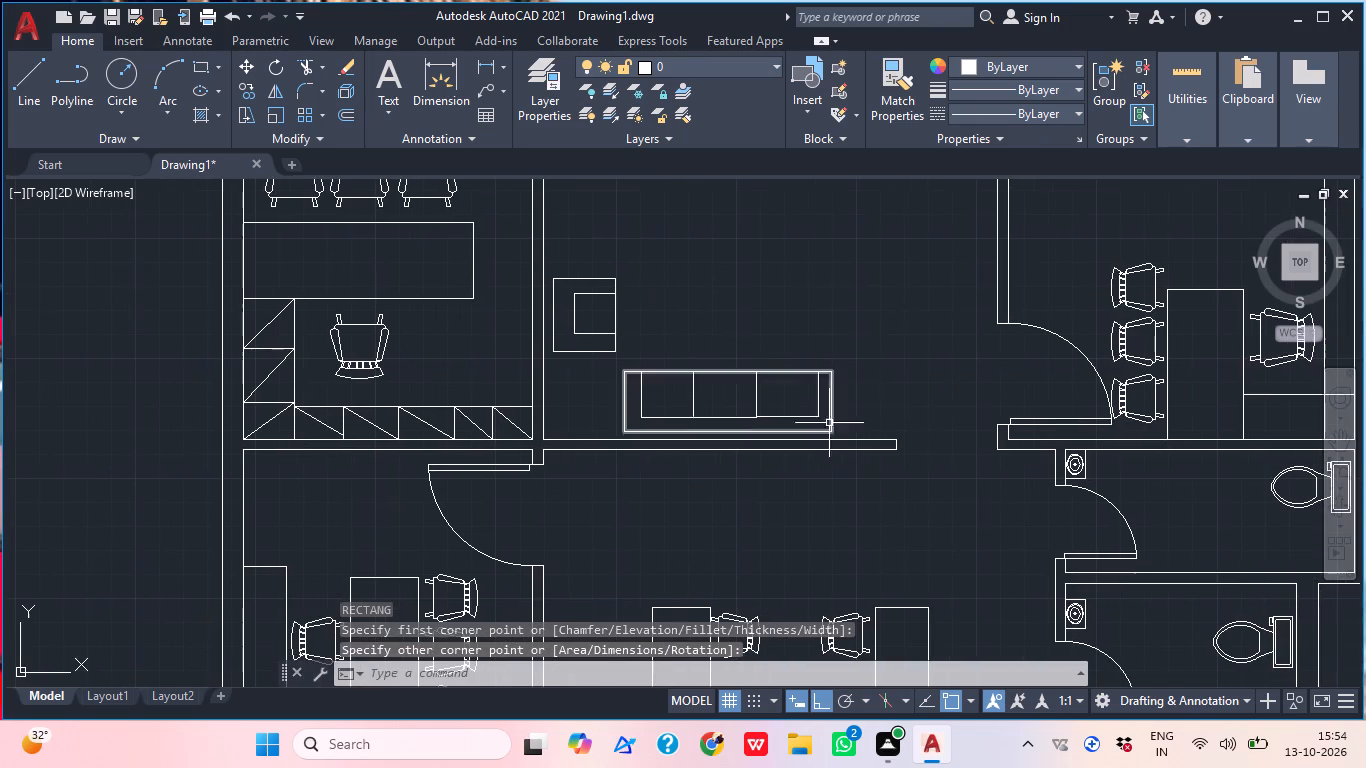
pyautogui.click(670, 319)
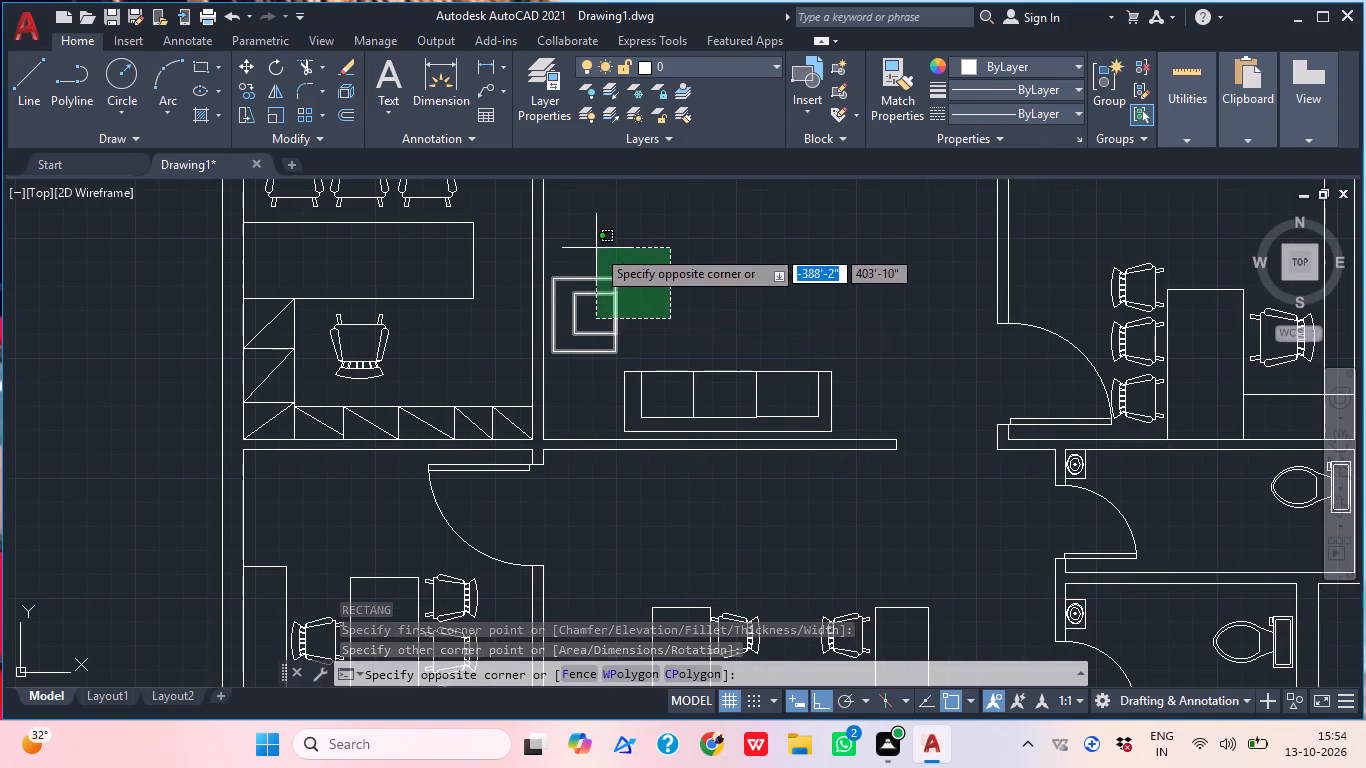
pyautogui.click(596, 248)
pyautogui.write('mi')
pyautogui.press('space')
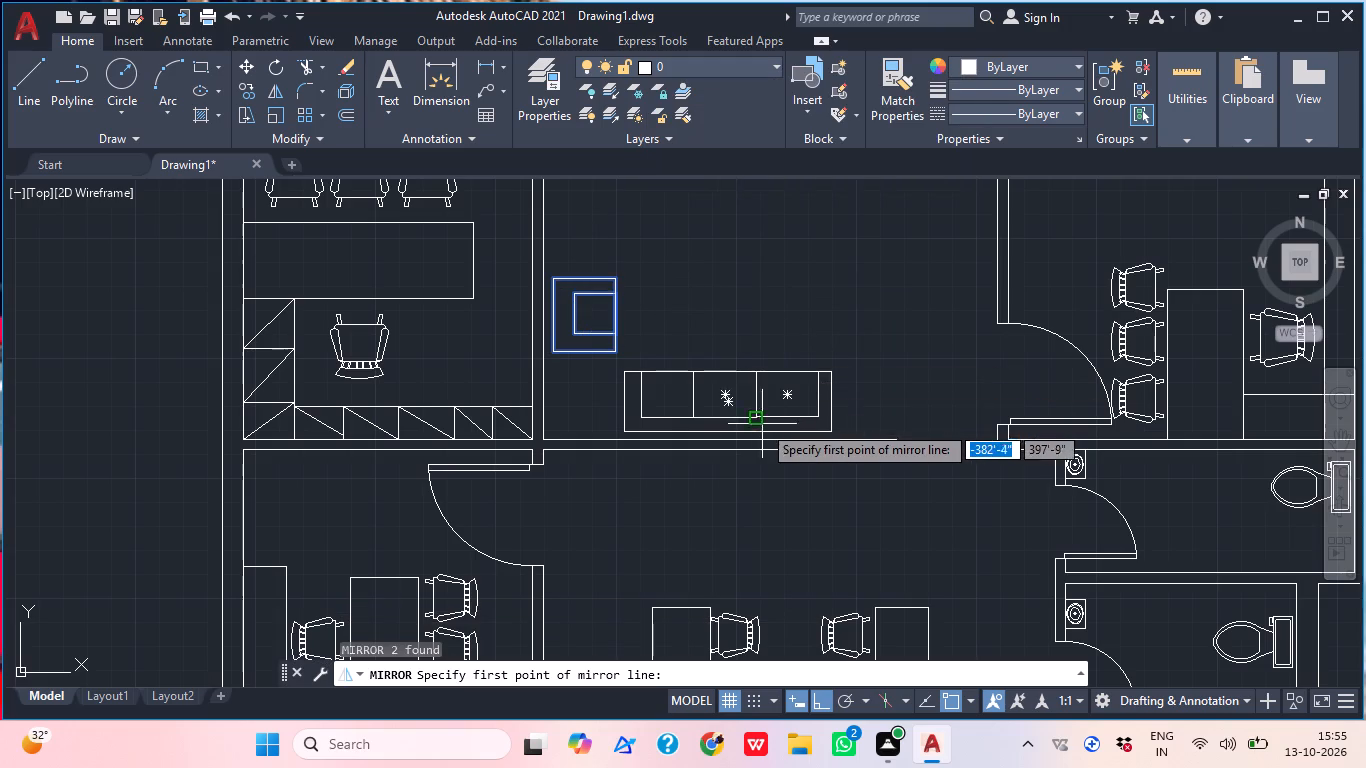
pyautogui.click(727, 431)
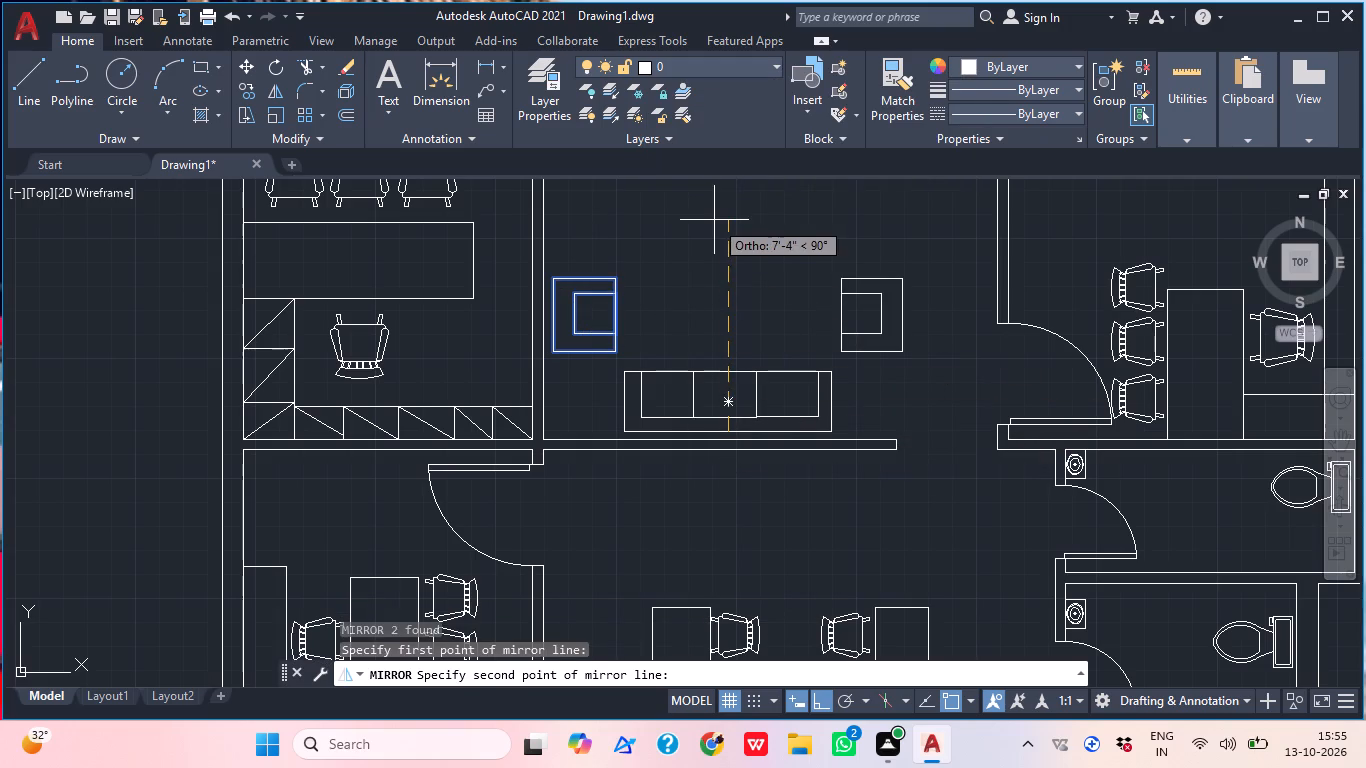
pyautogui.click(714, 220)
pyautogui.moveTo(751, 298); pyautogui.dragTo(714, 220)
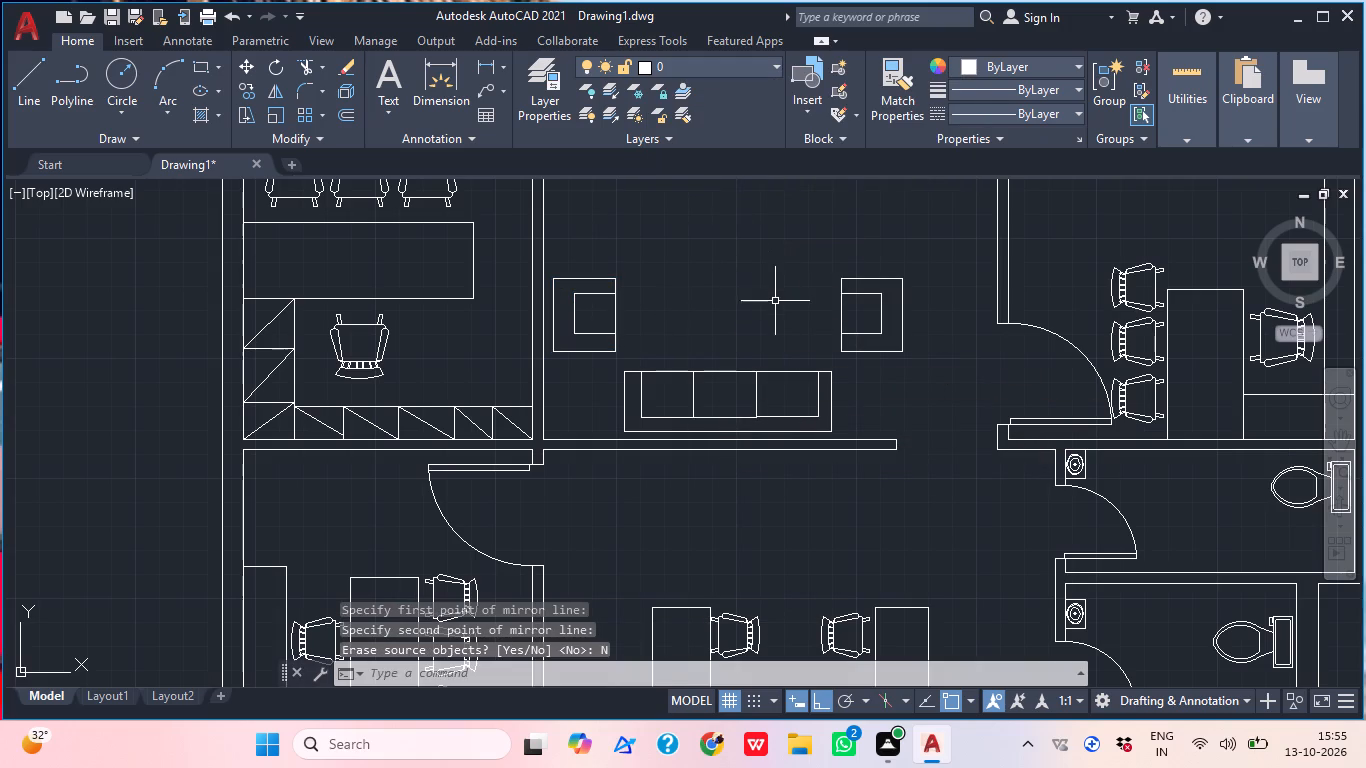
# Draw a coffee table rectangle about 4'-3" wide between the two armchairs, north of the sofa.
pyautogui.moveTo(775, 303); pyautogui.dragTo(752, 352, button='middle')
pyautogui.write('rec')
pyautogui.press('space')
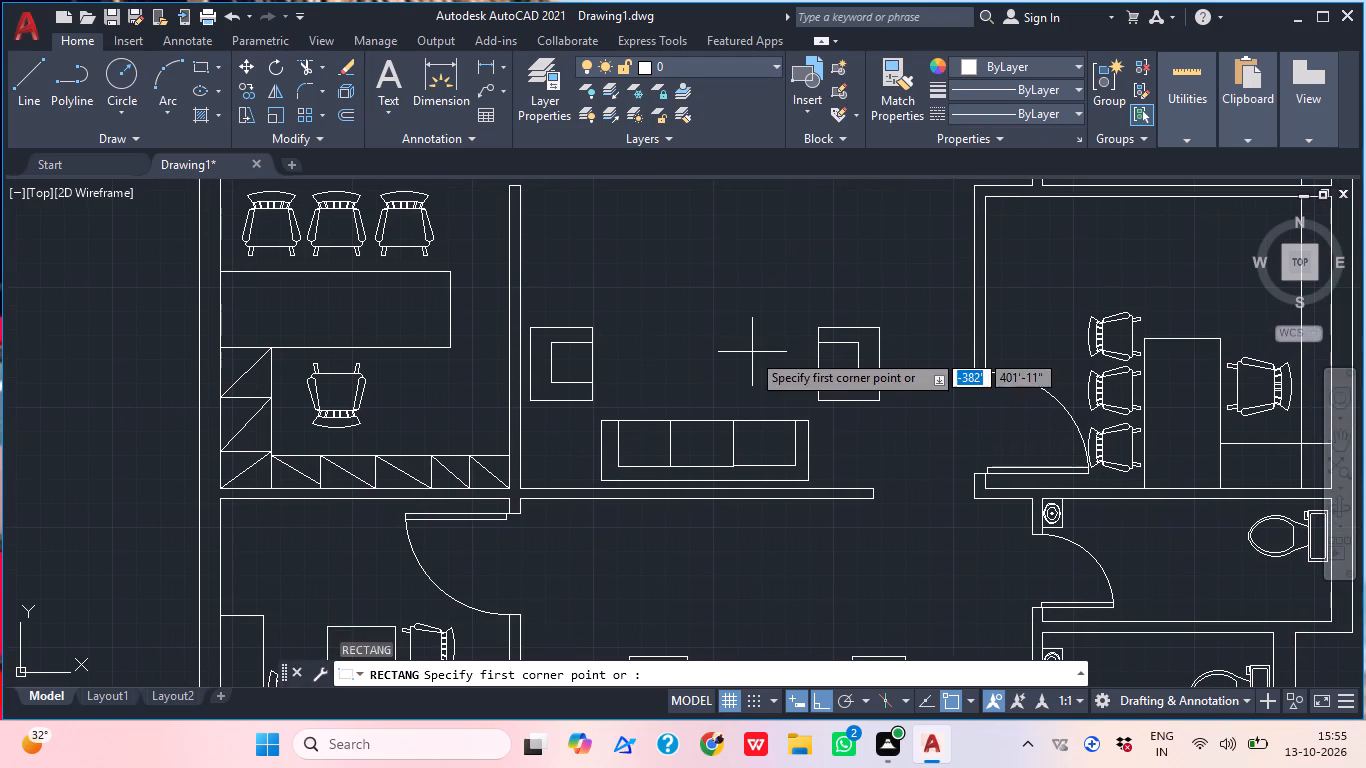
pyautogui.click(644, 322)
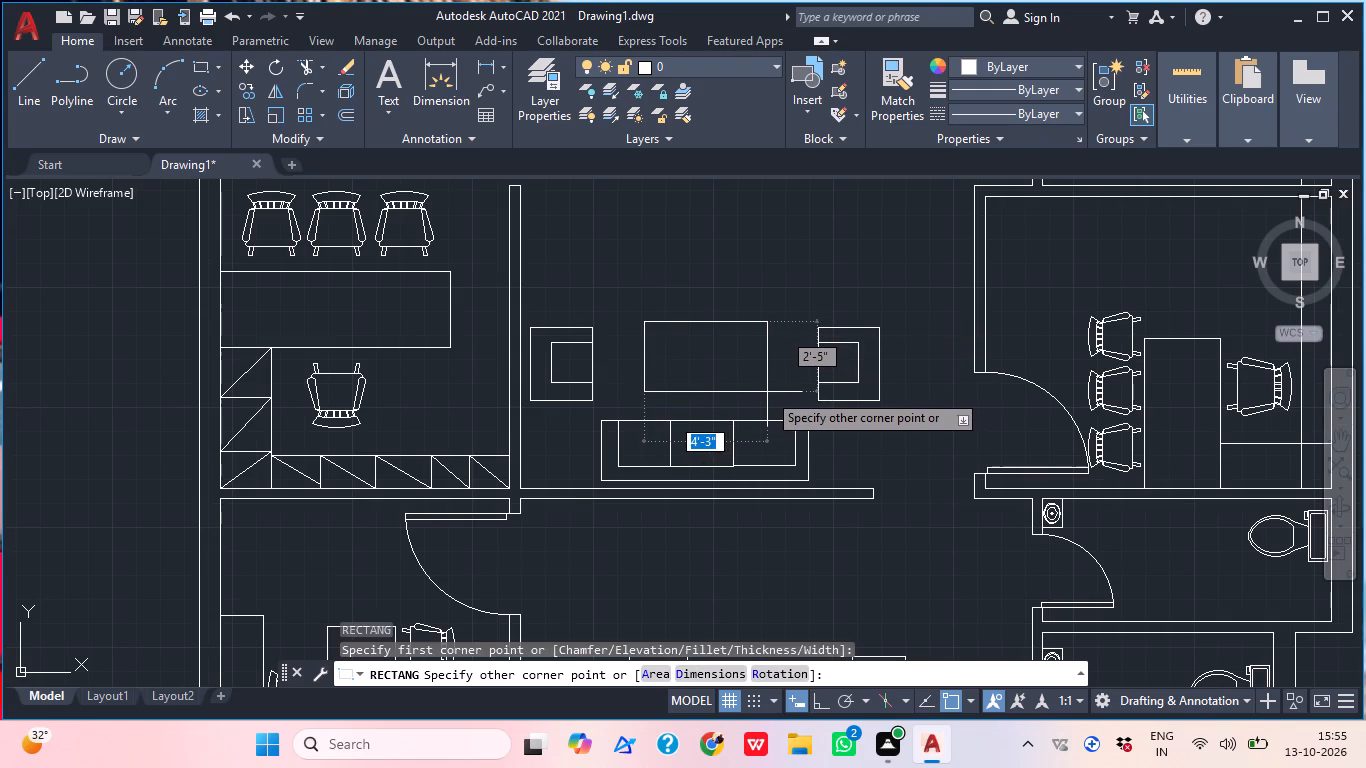
pyautogui.click(765, 398)
# Examine the waiting area and the rooms south of it to see what still needs furnishing.
pyautogui.moveTo(854, 397); pyautogui.dragTo(840, 397, button='middle')
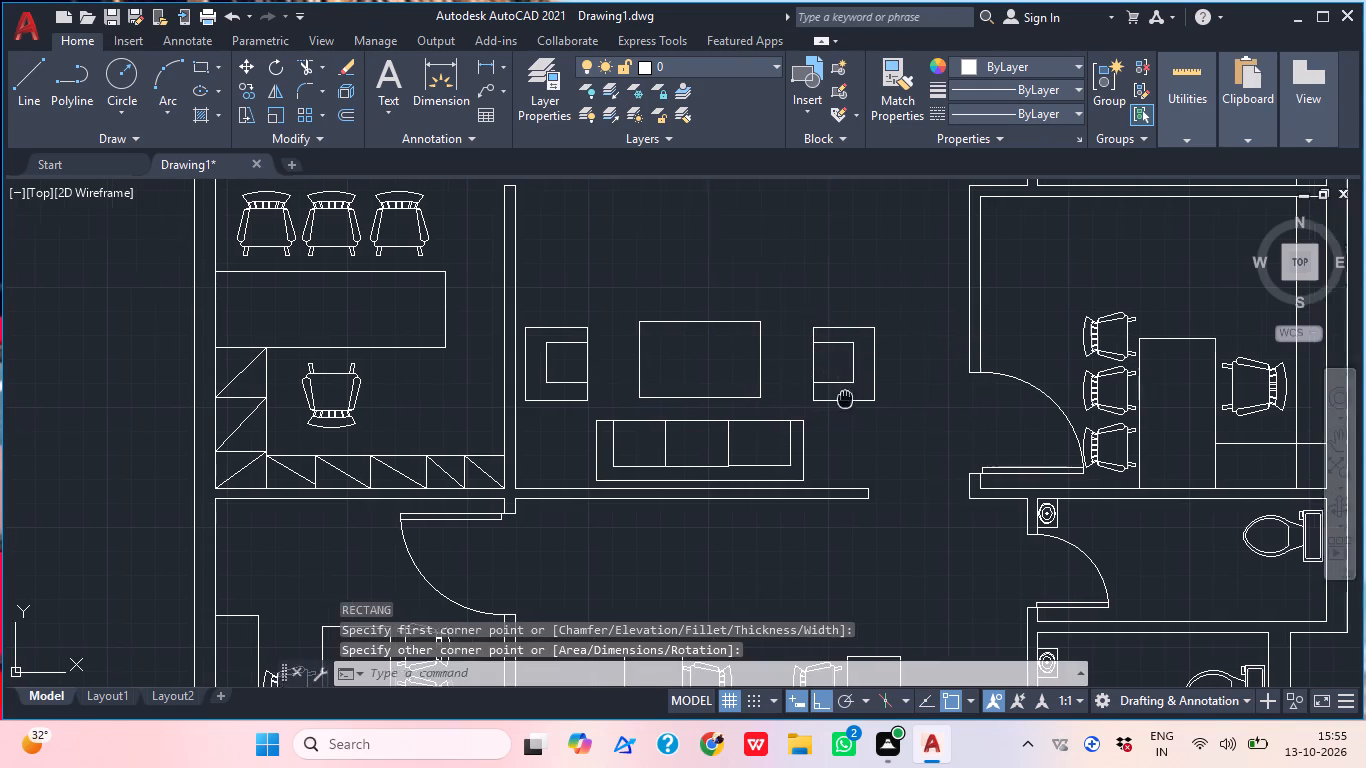
pyautogui.moveTo(840, 397); pyautogui.dragTo(718, 389, button='middle')
pyautogui.moveTo(772, 408); pyautogui.dragTo(761, 466, button='middle')
pyautogui.moveTo(774, 450); pyautogui.dragTo(800, 371, button='middle')
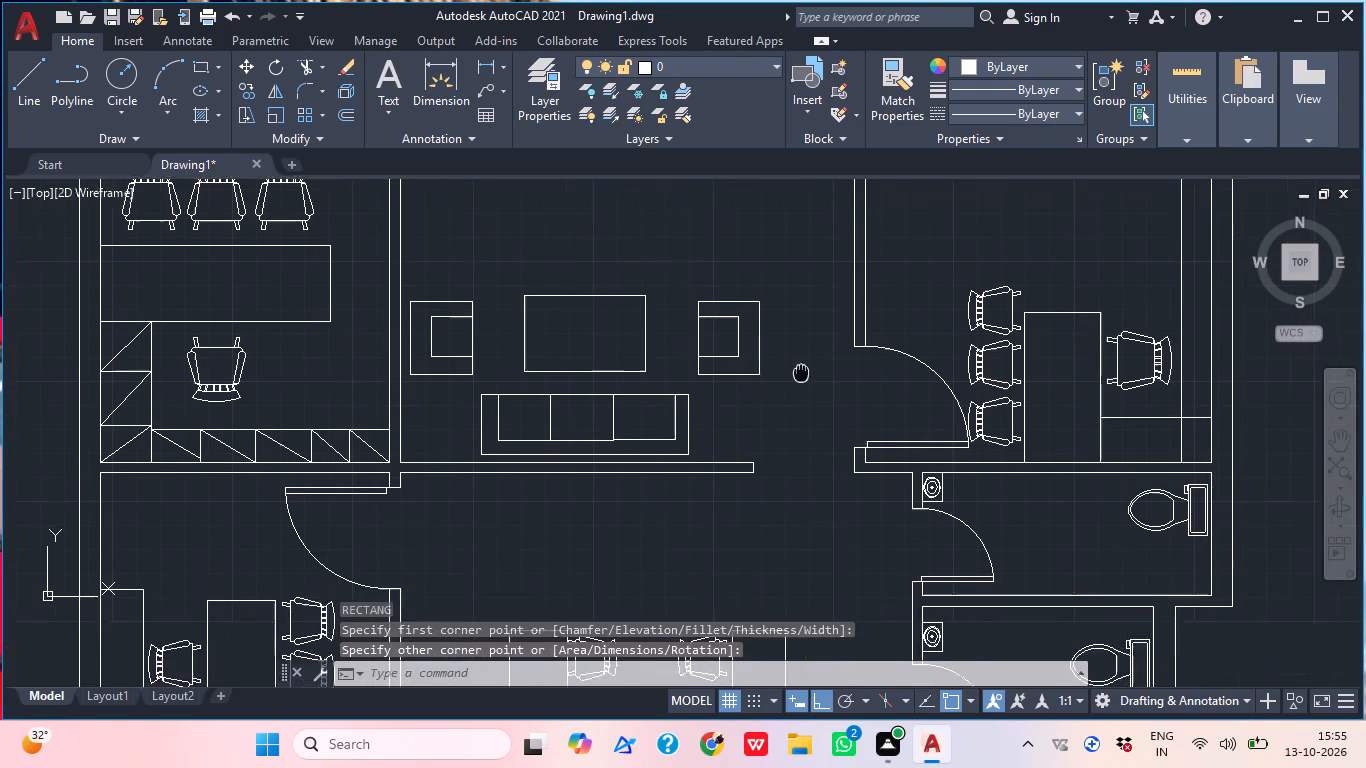
pyautogui.moveTo(800, 371); pyautogui.dragTo(797, 367, button='middle')
pyautogui.scroll(-1, 797, 366)
pyautogui.moveTo(798, 410); pyautogui.dragTo(740, 443, button='middle')
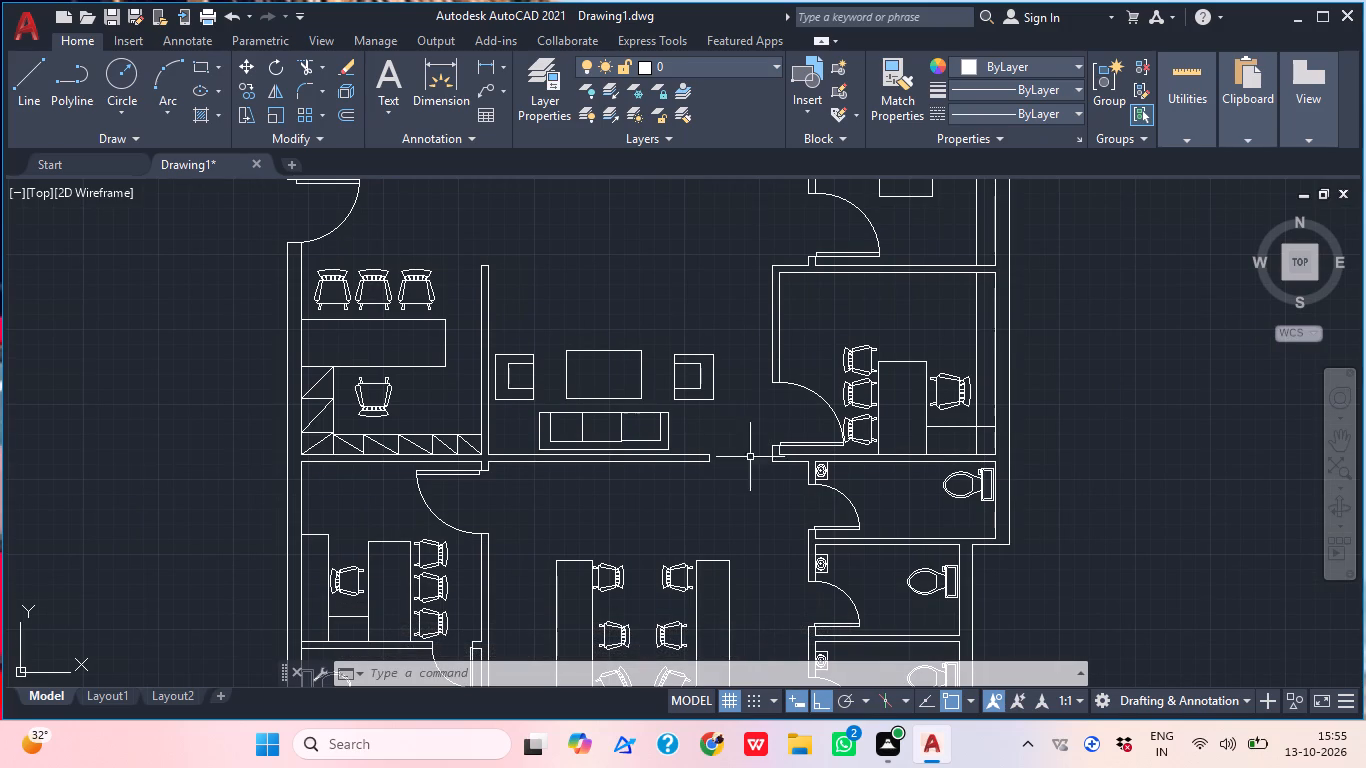
pyautogui.moveTo(742, 460); pyautogui.dragTo(782, 337, button='middle')
pyautogui.moveTo(595, 512); pyautogui.dragTo(606, 464, button='middle')
pyautogui.moveTo(545, 531); pyautogui.dragTo(580, 341, button='middle')
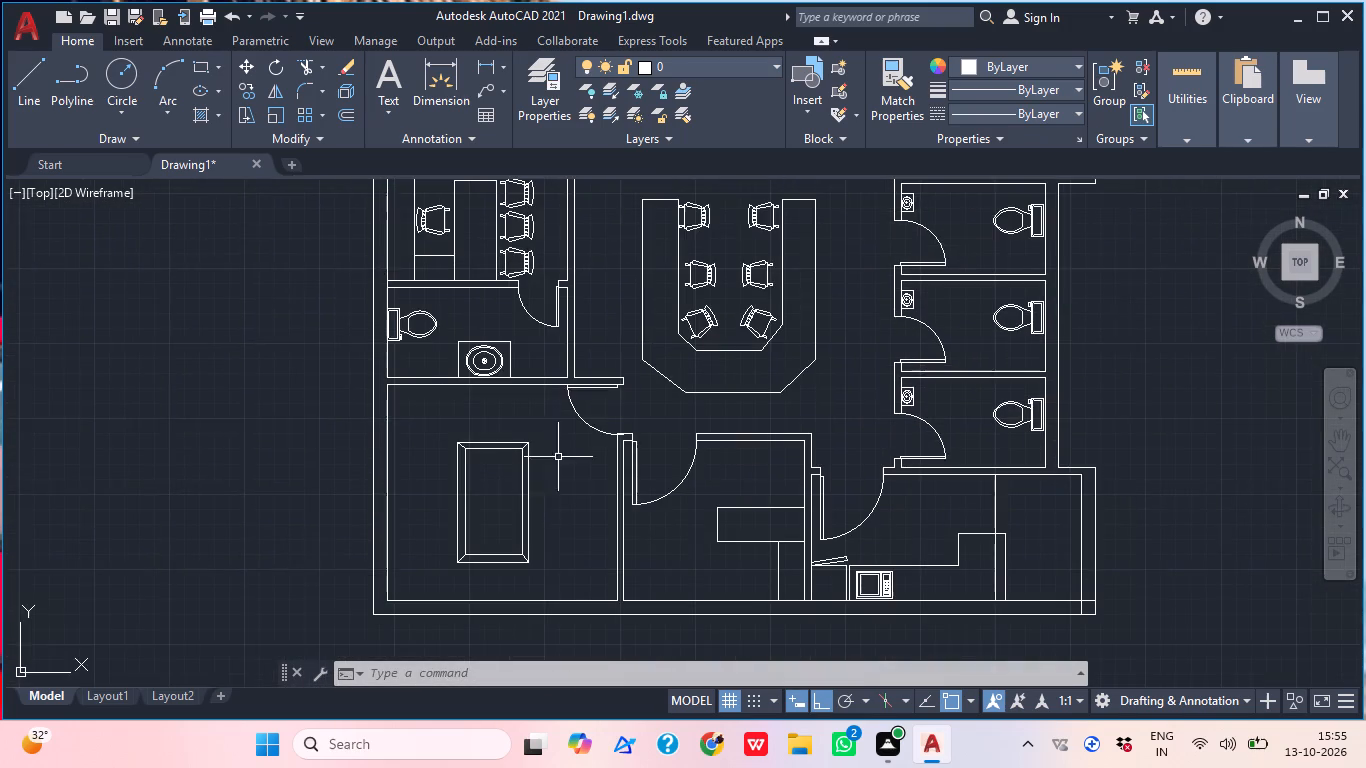
# Copy the west office's three guest chairs to the east side of the table in the southwest meeting room.
pyautogui.moveTo(515, 433); pyautogui.dragTo(559, 522, button='middle')
pyautogui.click(576, 358)
pyautogui.click(574, 315)
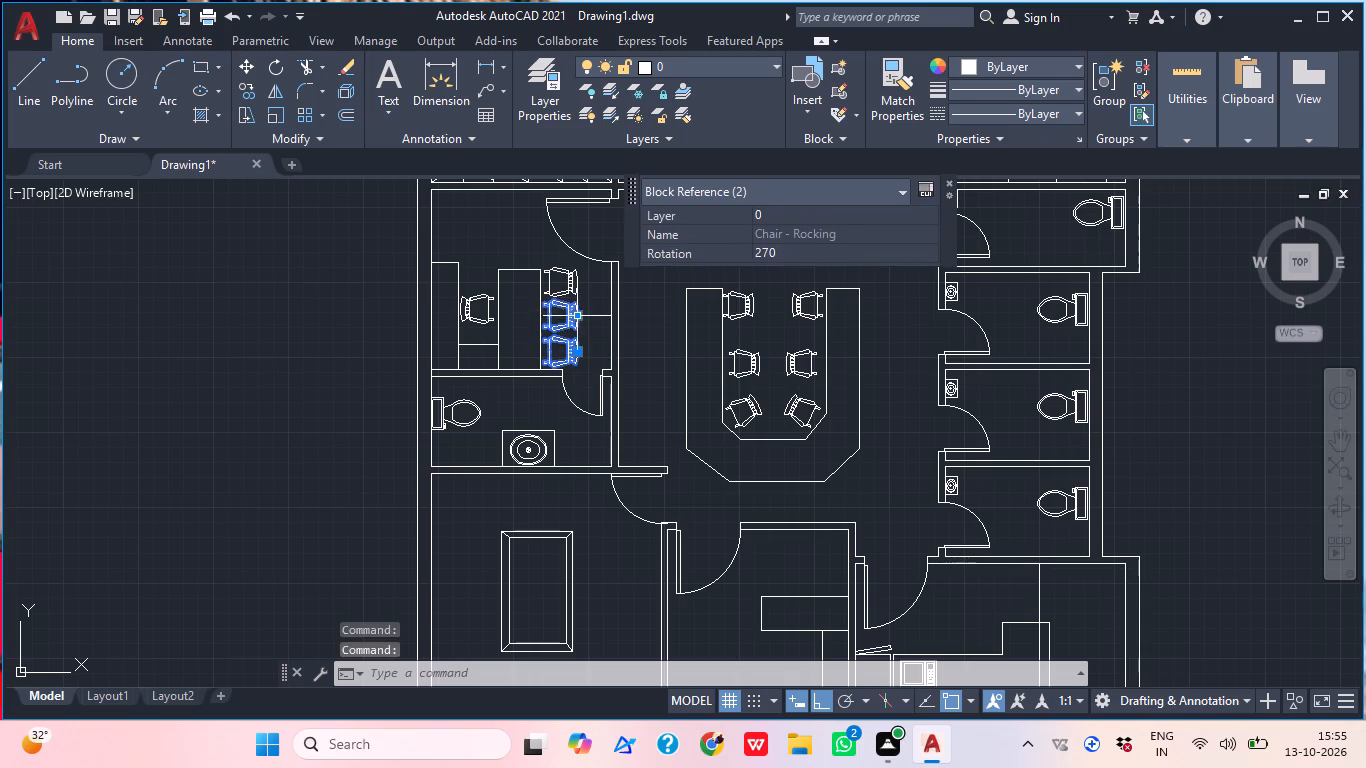
pyautogui.click(569, 280)
pyautogui.write('cop')
pyautogui.press('space')
pyautogui.click(581, 372)
pyautogui.moveTo(585, 609); pyautogui.dragTo(562, 429, button='middle')
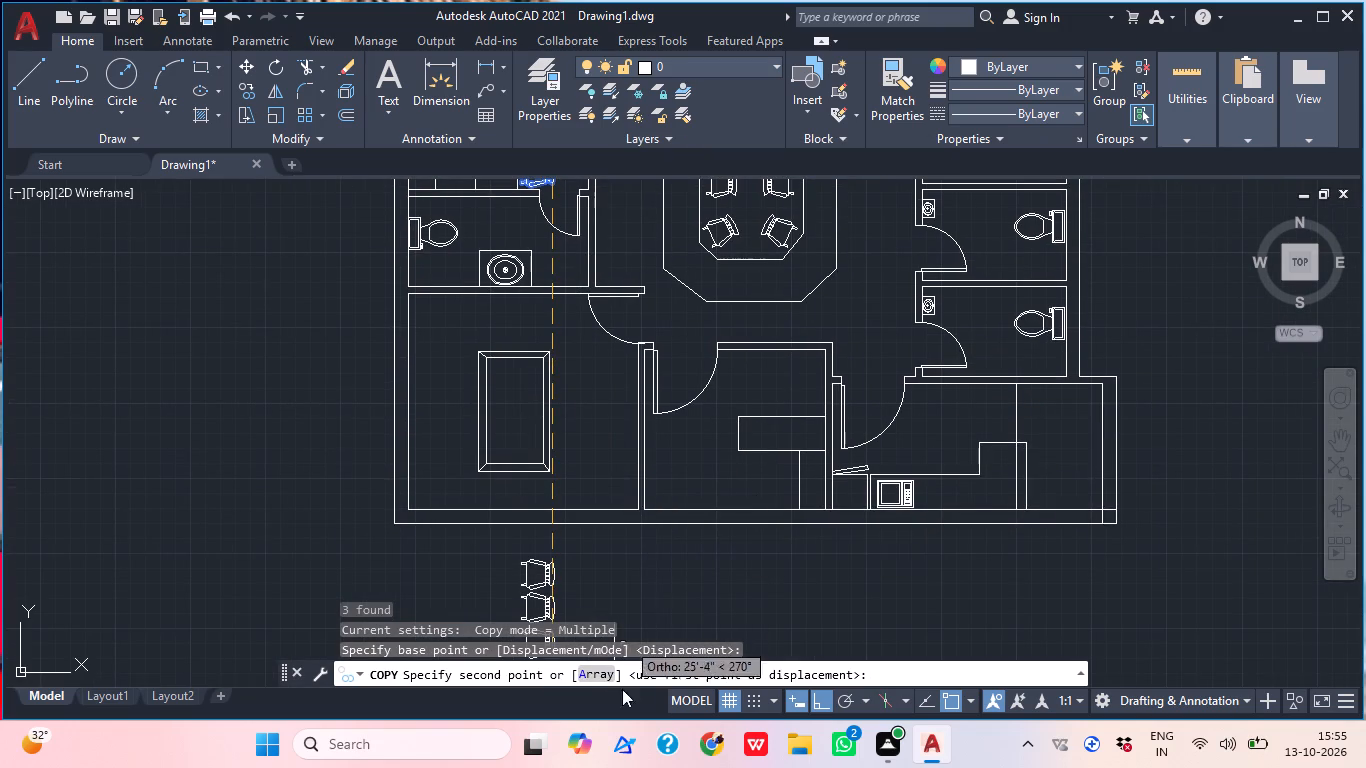
pyautogui.moveTo(829, 705); pyautogui.dragTo(824, 694)
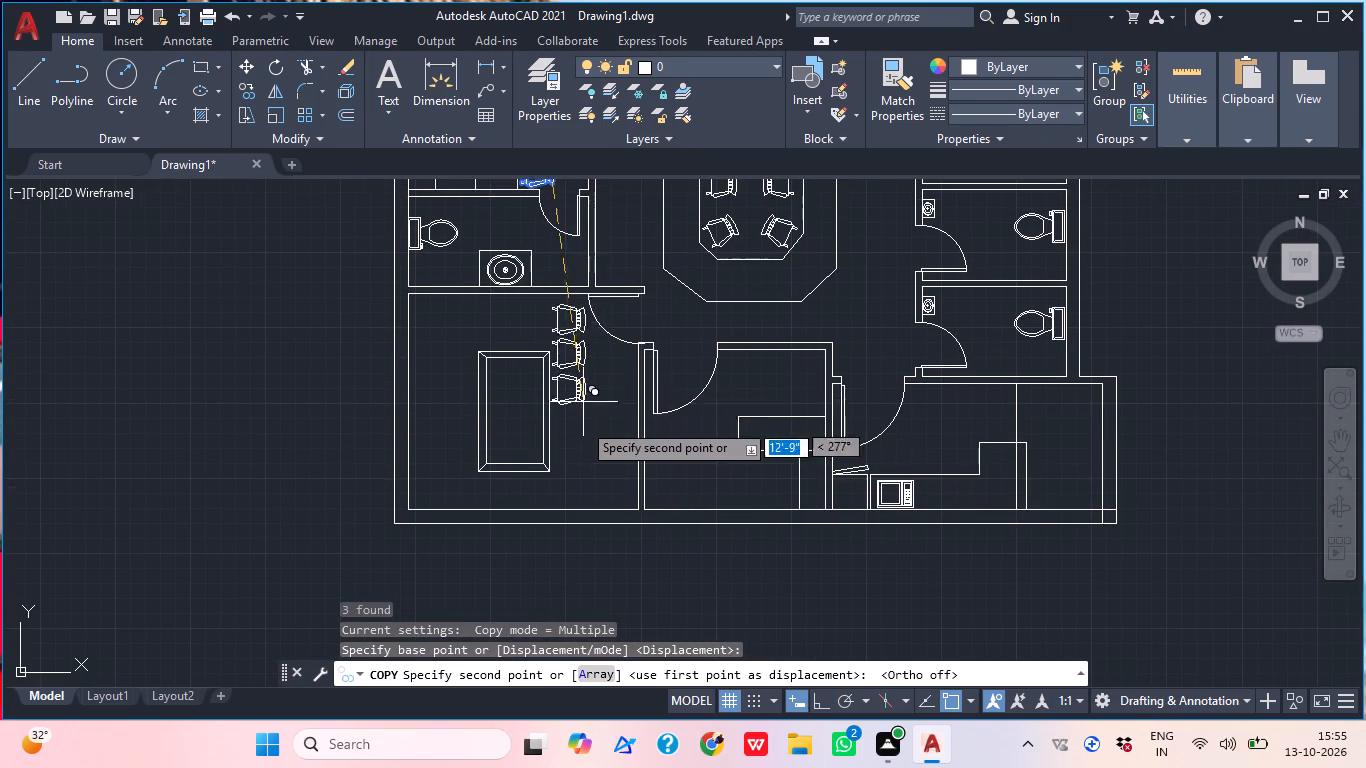
pyautogui.scroll(2, 583, 441)
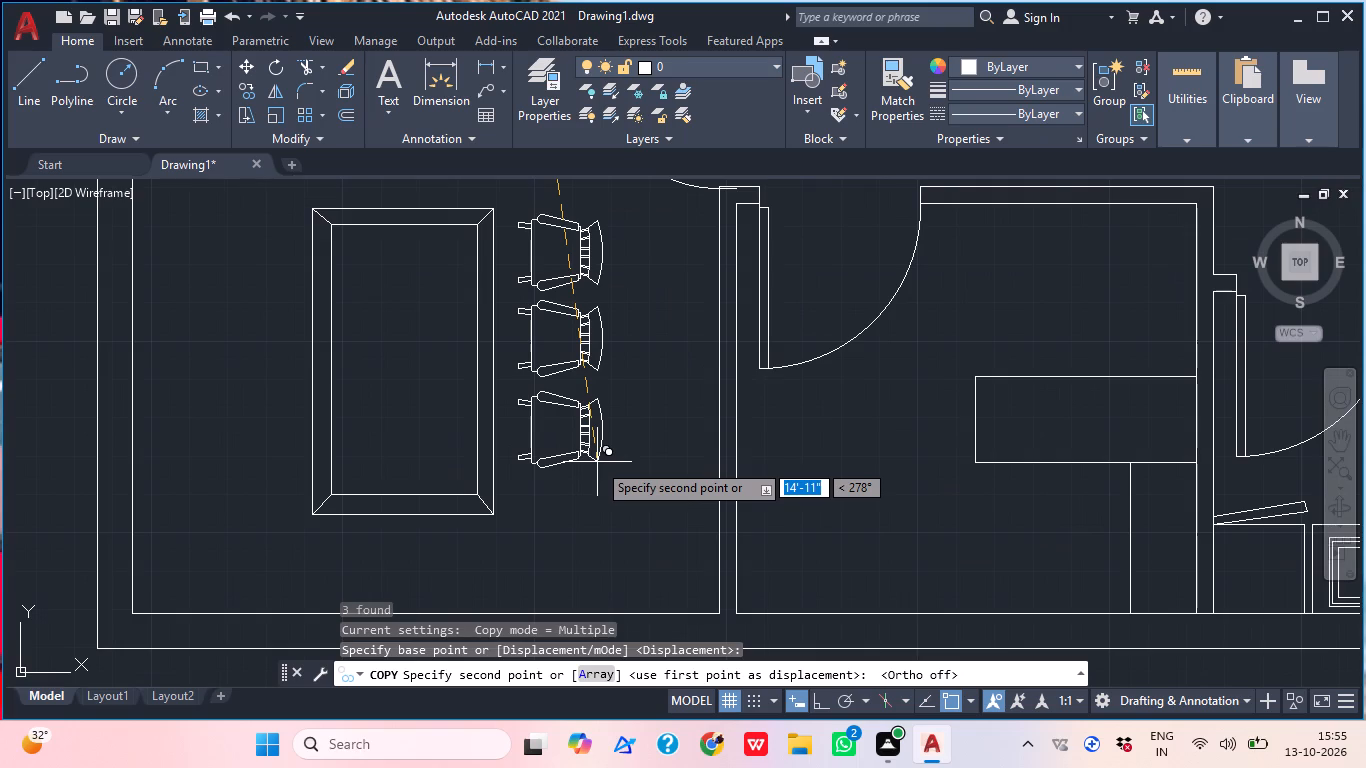
pyautogui.click(591, 448)
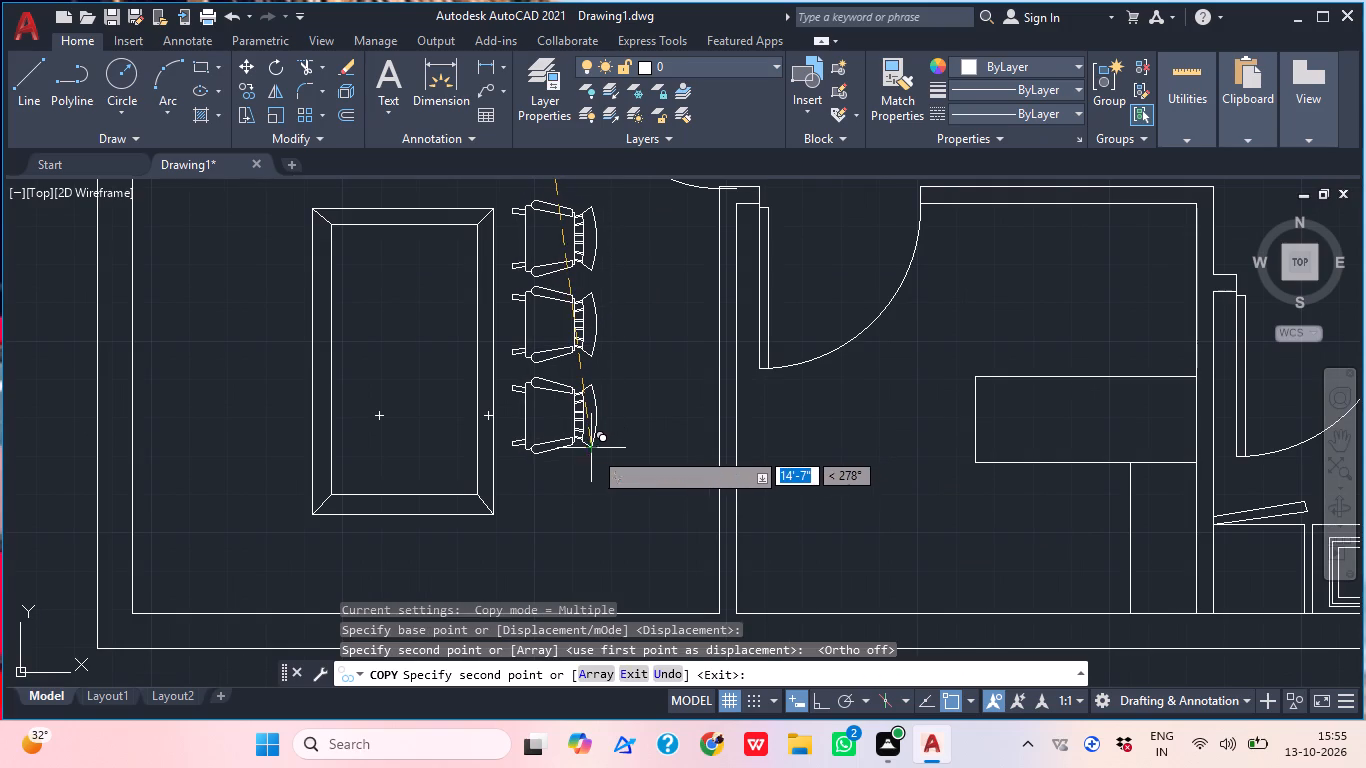
pyautogui.press('Escape')
# Copy the southernmost meeting room chair about 1'-11" south to add a fourth chair along the table's east side.
pyautogui.moveTo(613, 489); pyautogui.dragTo(600, 460)
pyautogui.click(568, 402)
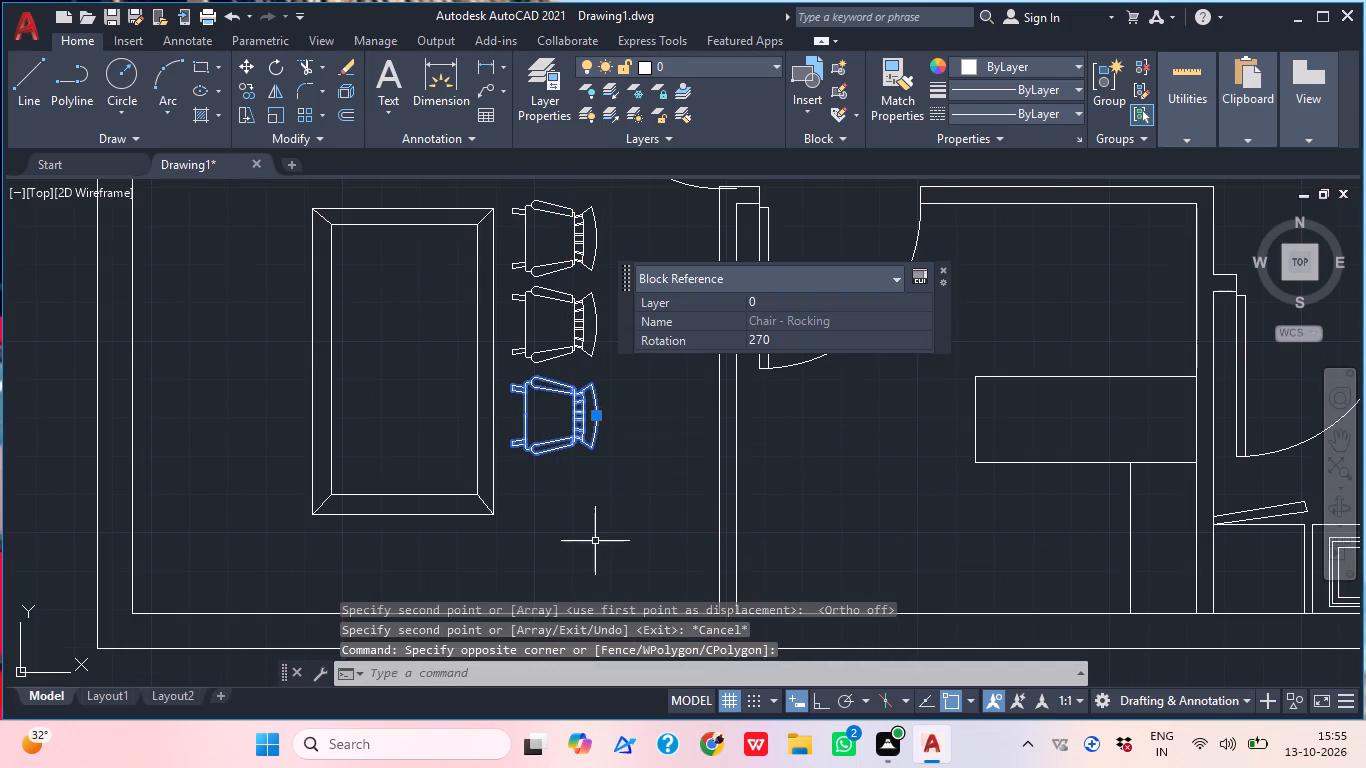
pyautogui.press('c')
pyautogui.write('op')
pyautogui.press('space')
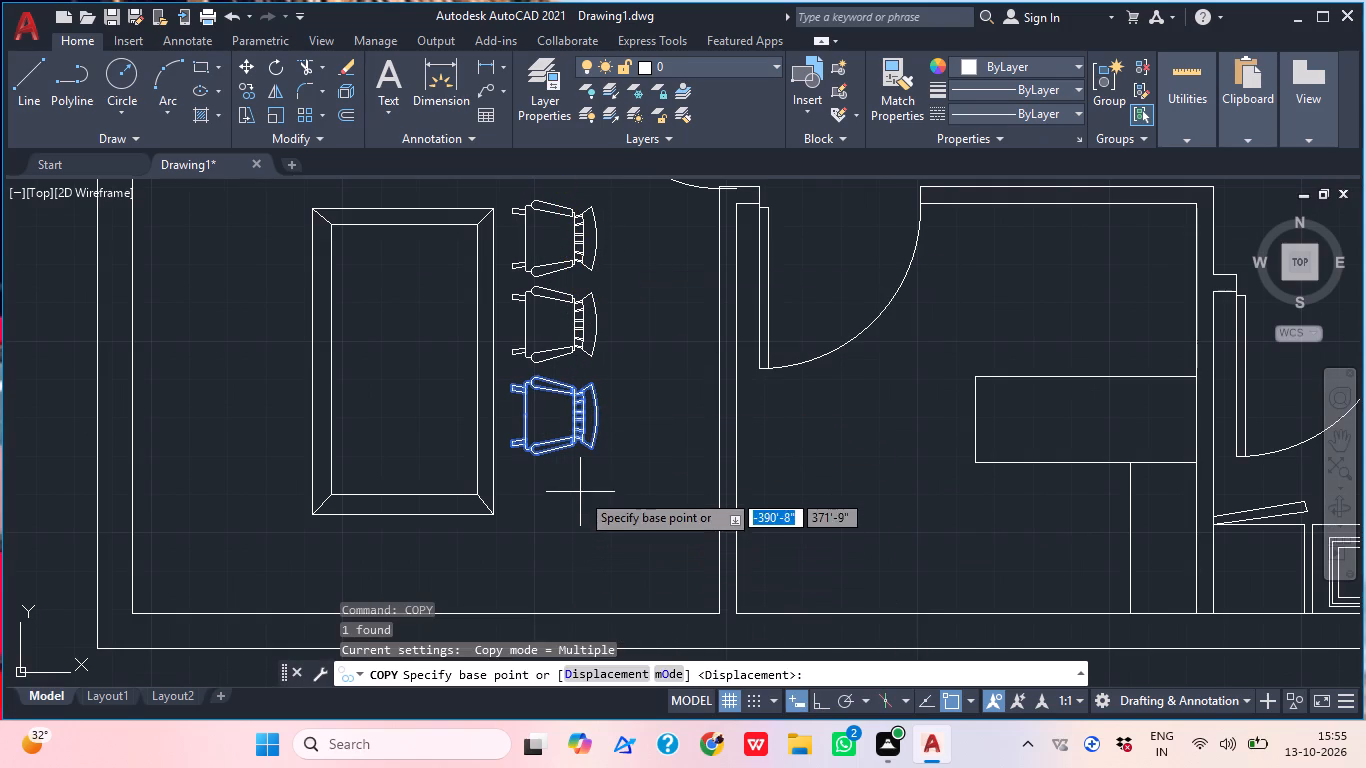
pyautogui.click(579, 402)
pyautogui.click(580, 490)
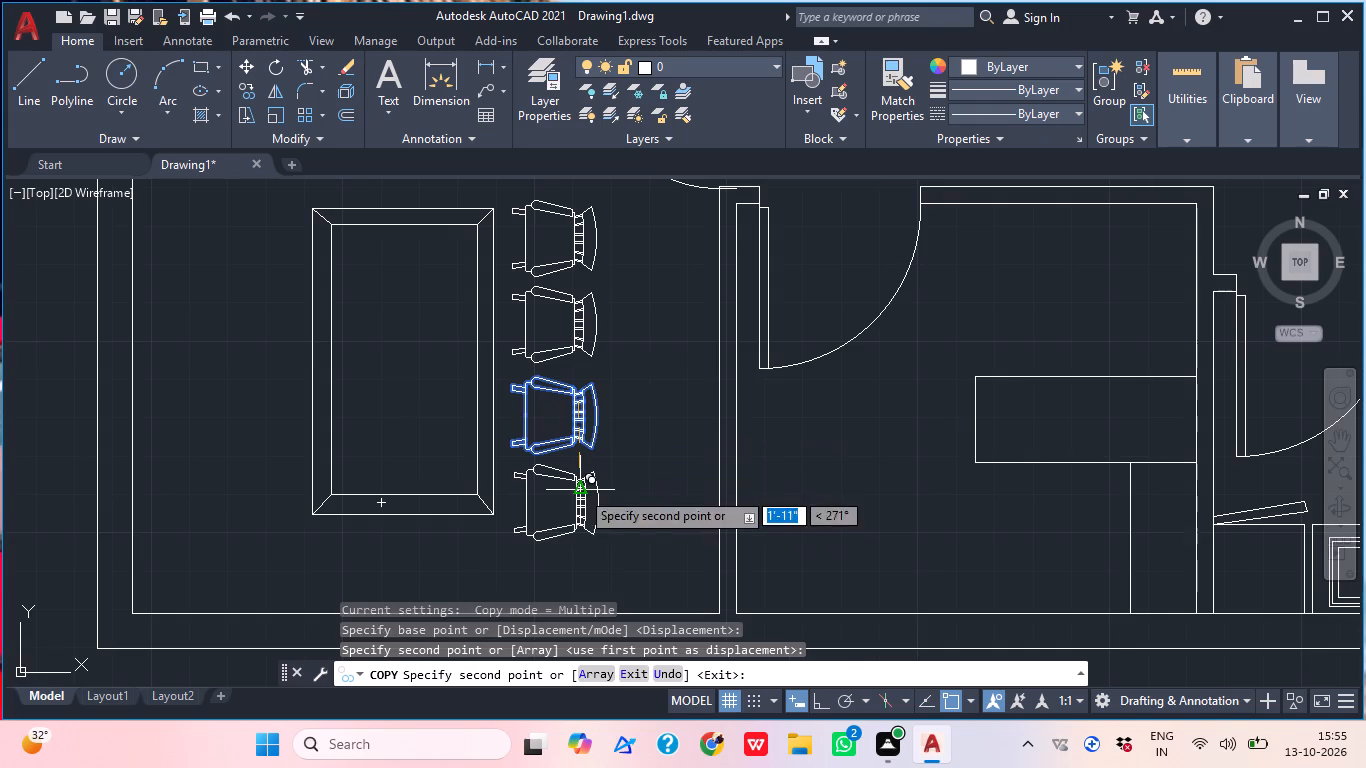
pyautogui.press('Escape')
# Mirror the four meeting room chairs across the table's vertical centre line to its west side, keeping the originals.
pyautogui.moveTo(645, 514); pyautogui.dragTo(634, 504)
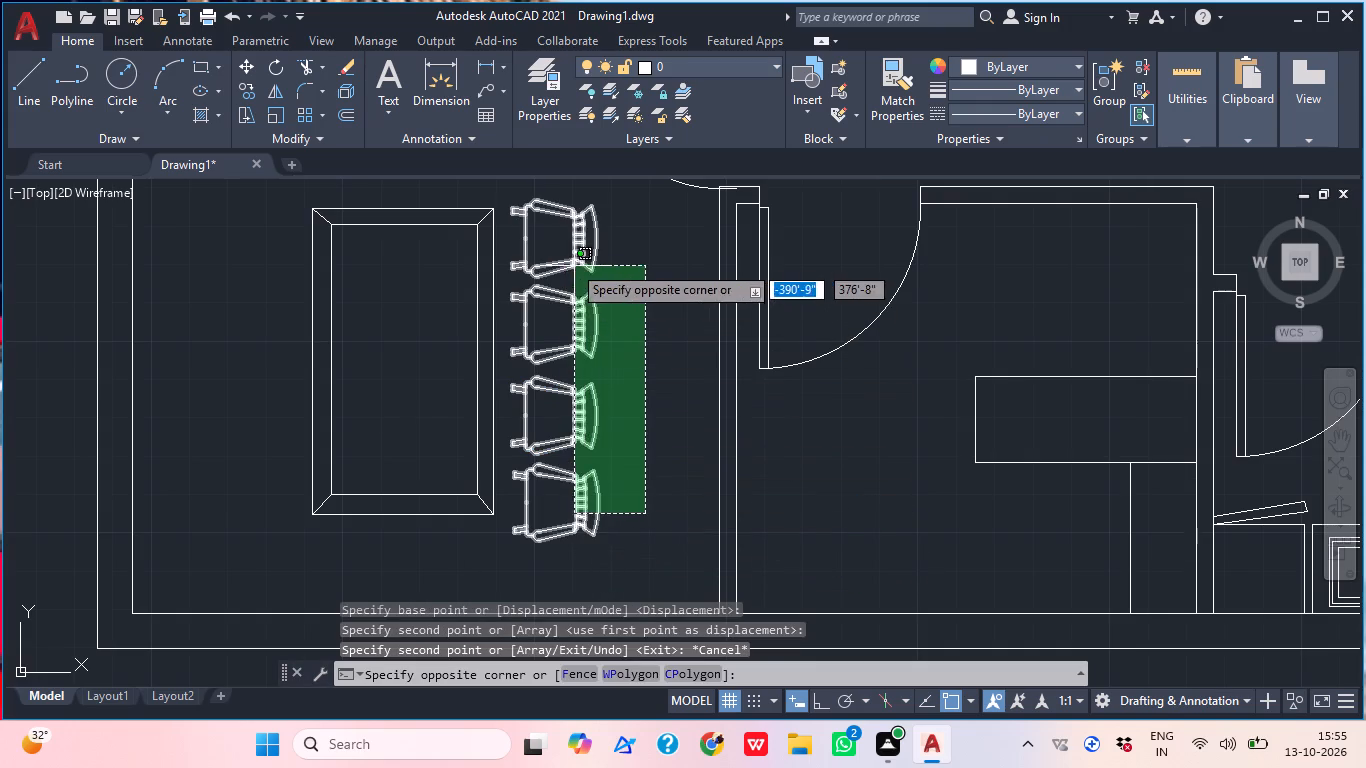
pyautogui.click(557, 242)
pyautogui.write('mi')
pyautogui.press('space')
pyautogui.scroll(-2, 529, 410)
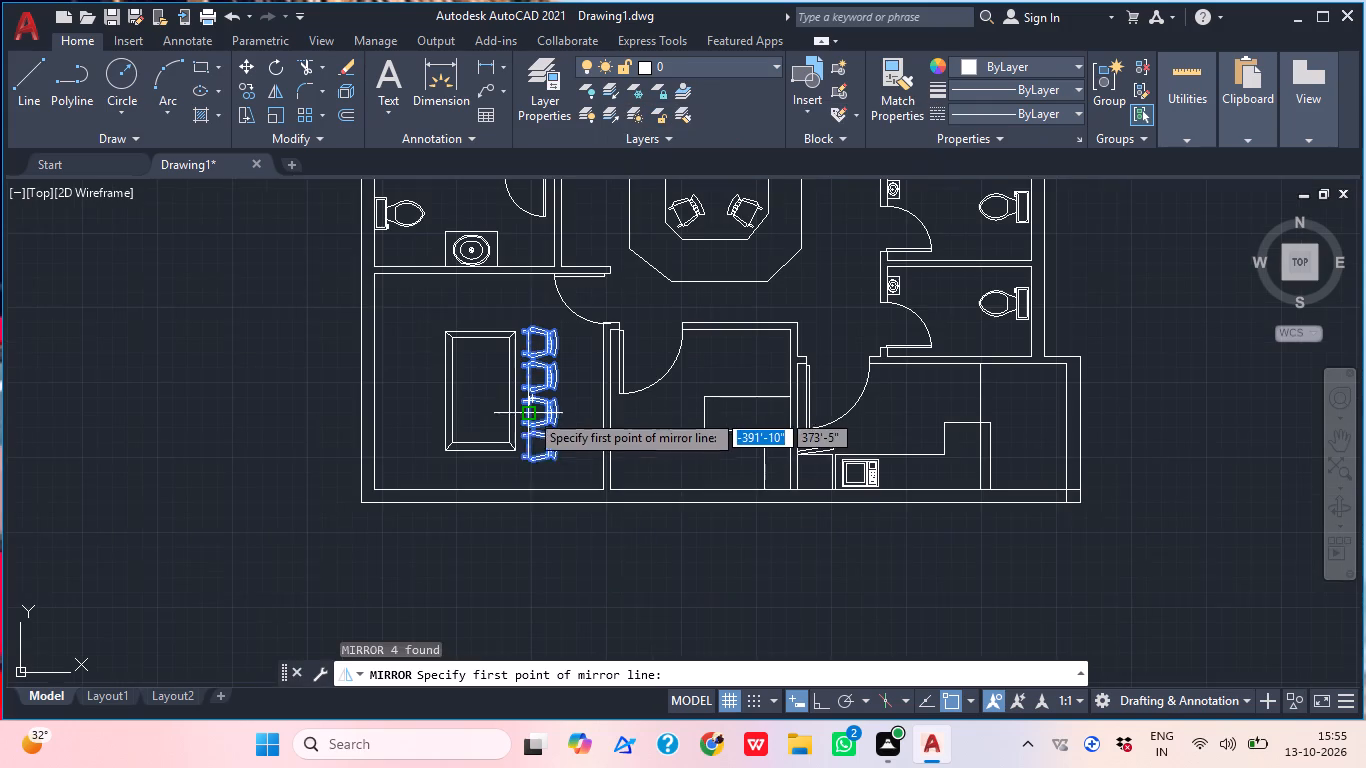
pyautogui.click(479, 456)
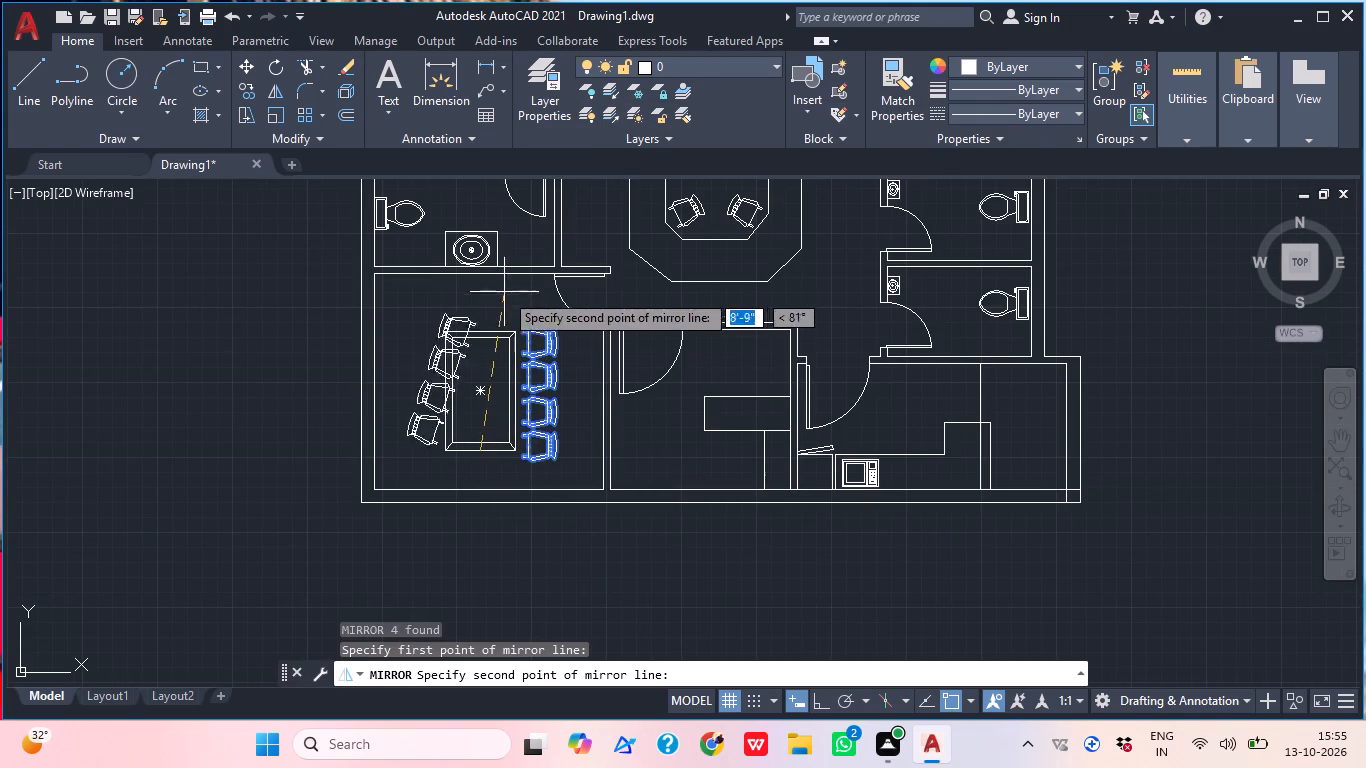
pyautogui.click(818, 697)
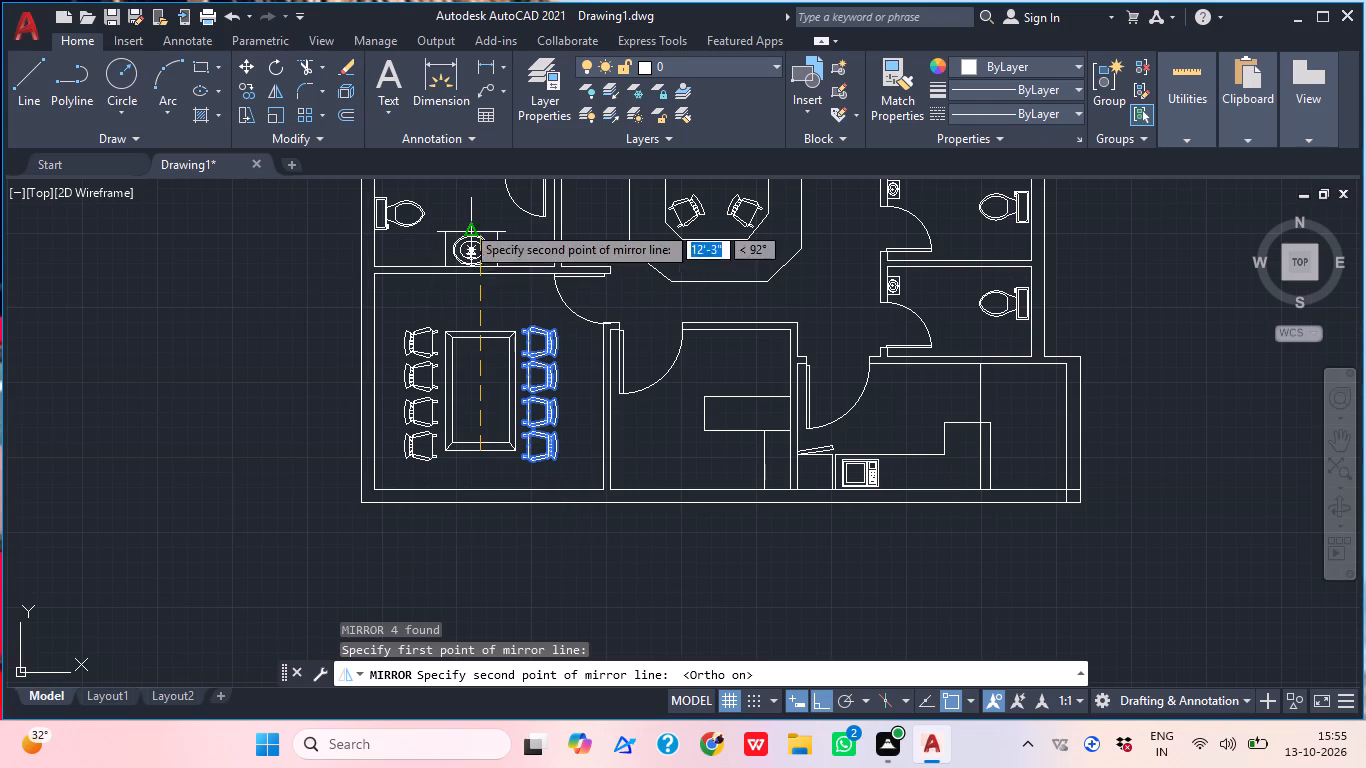
pyautogui.click(464, 195)
pyautogui.moveTo(509, 267); pyautogui.dragTo(464, 195)
# Copy the easternmost guest chair from the northwest office to the north end of the southwest meeting room table.
pyautogui.moveTo(470, 370); pyautogui.dragTo(479, 443, button='middle')
pyautogui.moveTo(615, 342); pyautogui.dragTo(635, 466, button='middle')
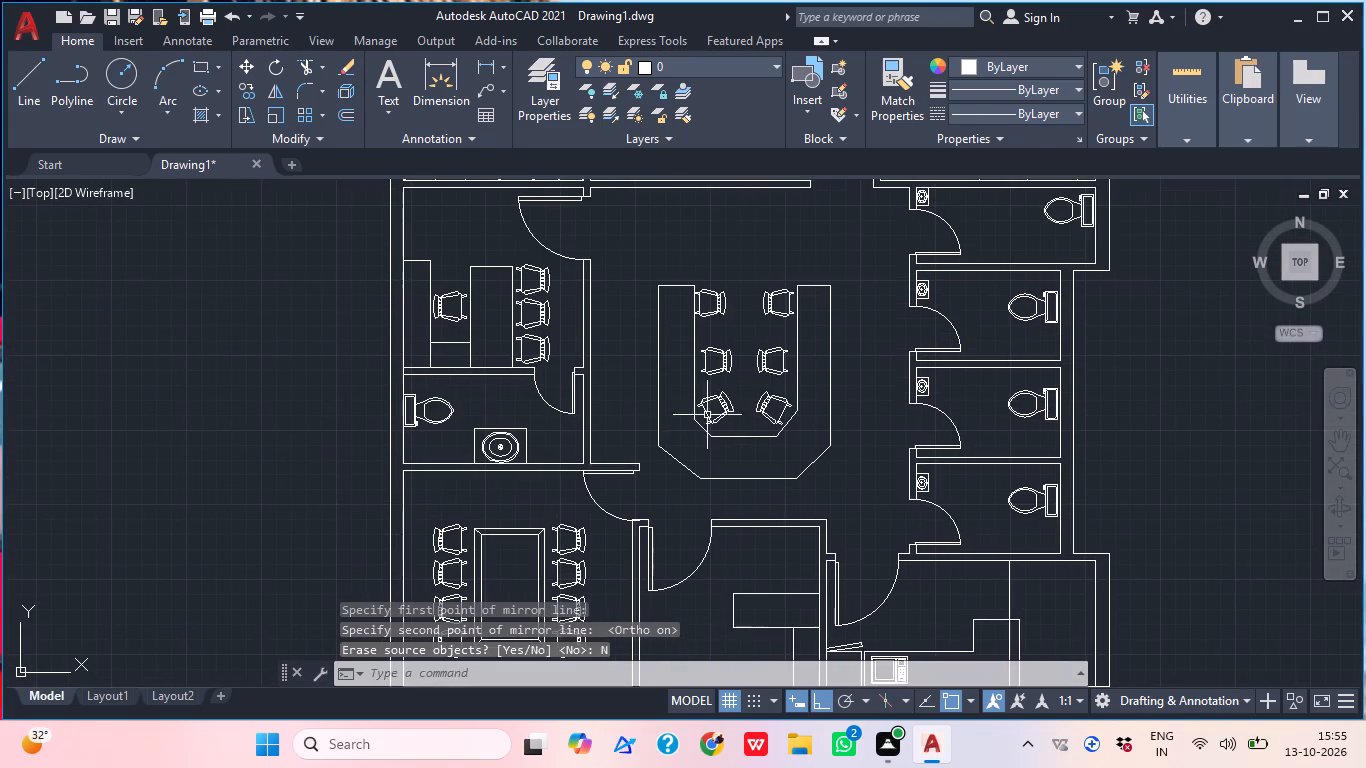
pyautogui.moveTo(767, 405); pyautogui.dragTo(715, 456, button='middle')
pyautogui.scroll(-1, 767, 405)
pyautogui.click(559, 213)
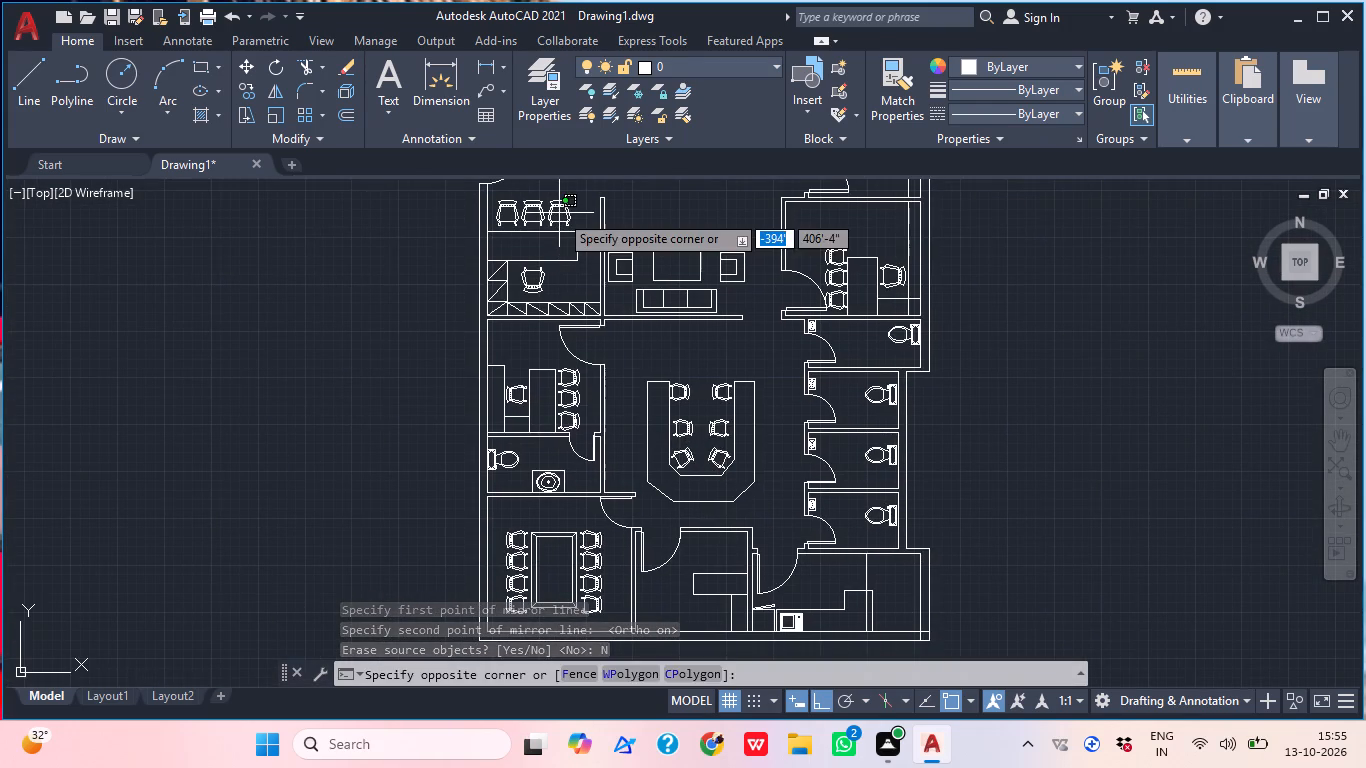
pyautogui.click(556, 206)
pyautogui.press('c')
pyautogui.write('op')
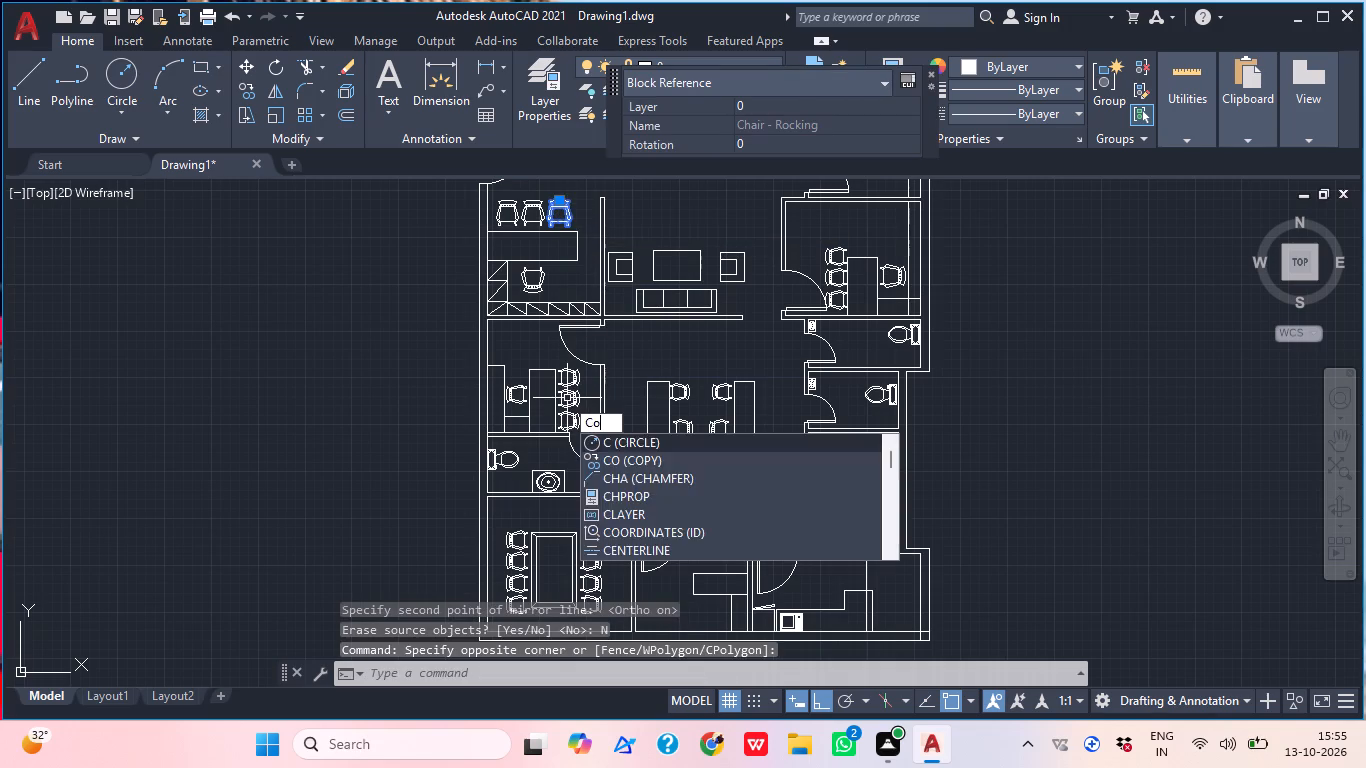
pyautogui.press('space')
pyautogui.click(555, 228)
pyautogui.moveTo(532, 409); pyautogui.dragTo(554, 328, button='middle')
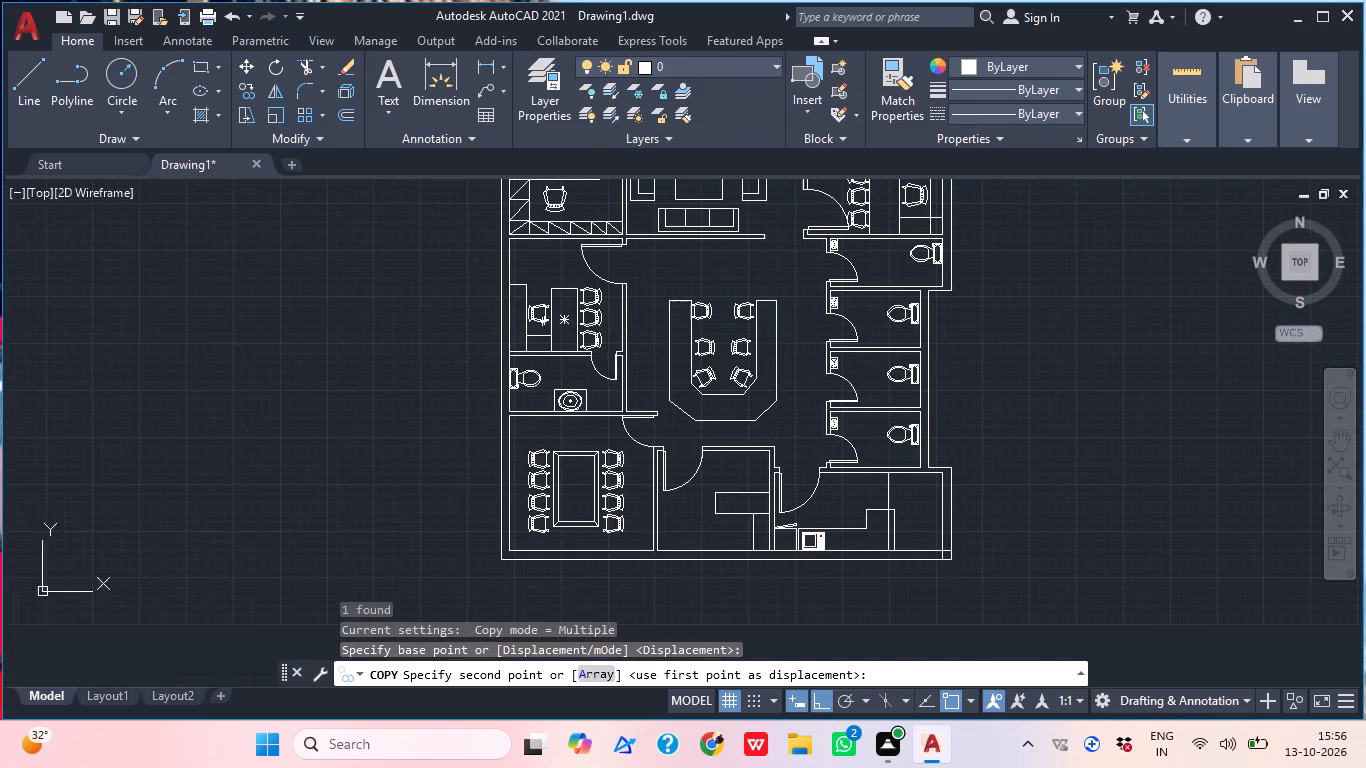
pyautogui.scroll(3, 568, 440)
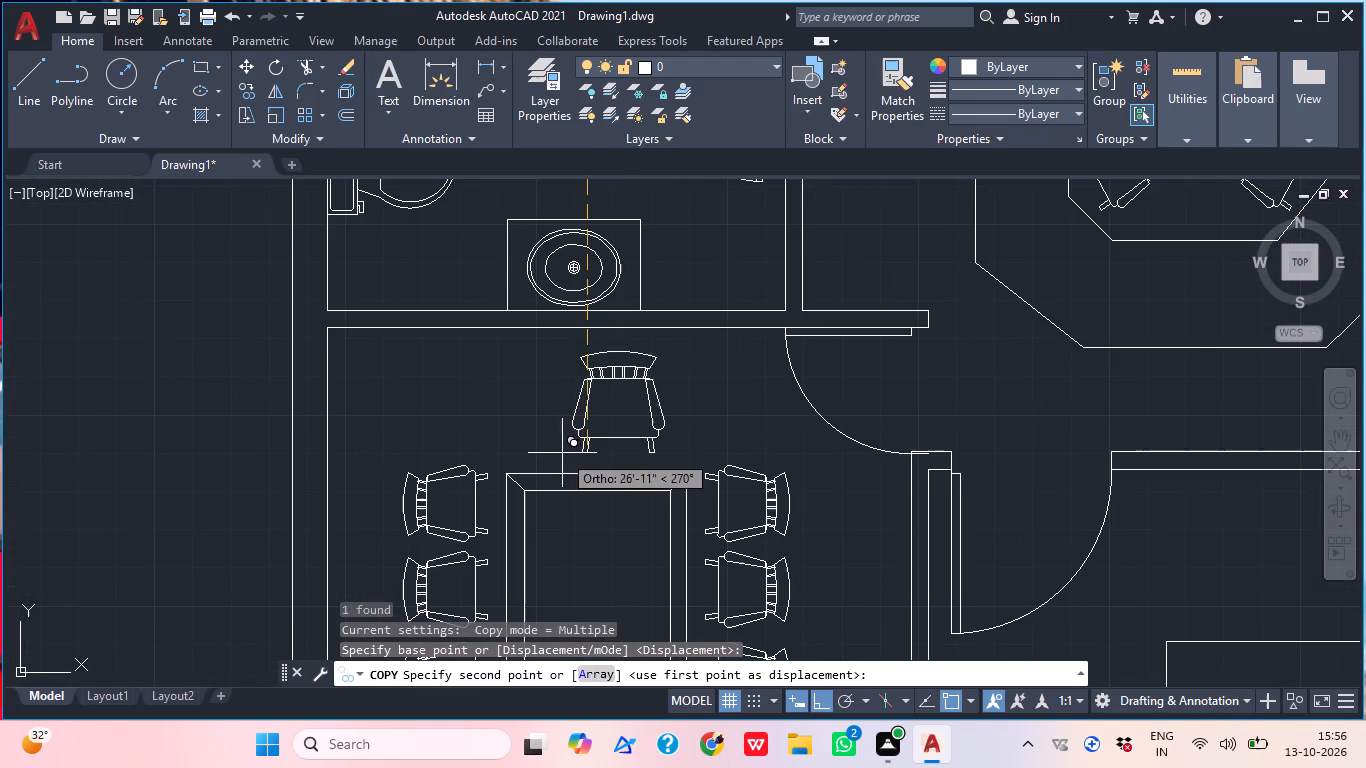
pyautogui.moveTo(826, 703); pyautogui.dragTo(817, 689)
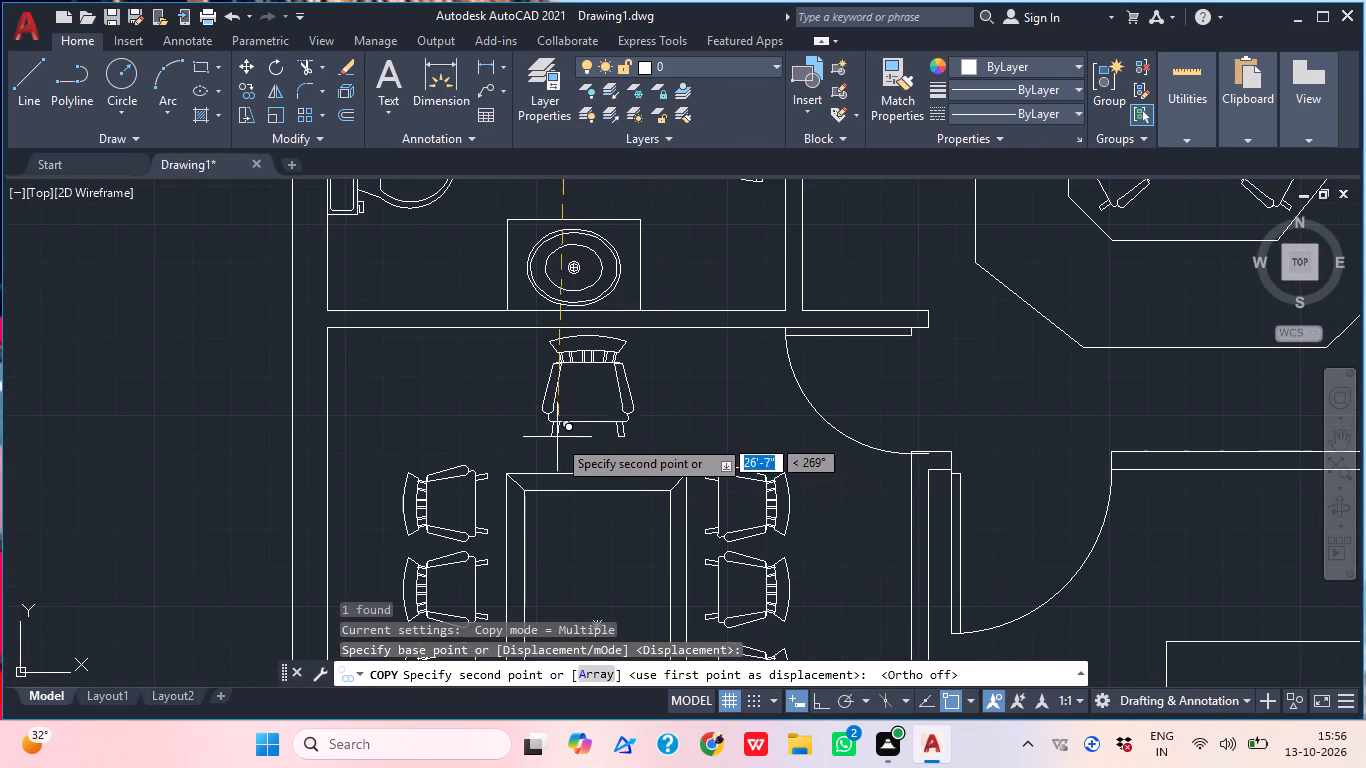
pyautogui.click(562, 465)
pyautogui.moveTo(657, 428); pyautogui.dragTo(643, 293, button='middle')
pyautogui.scroll(-1, 659, 411)
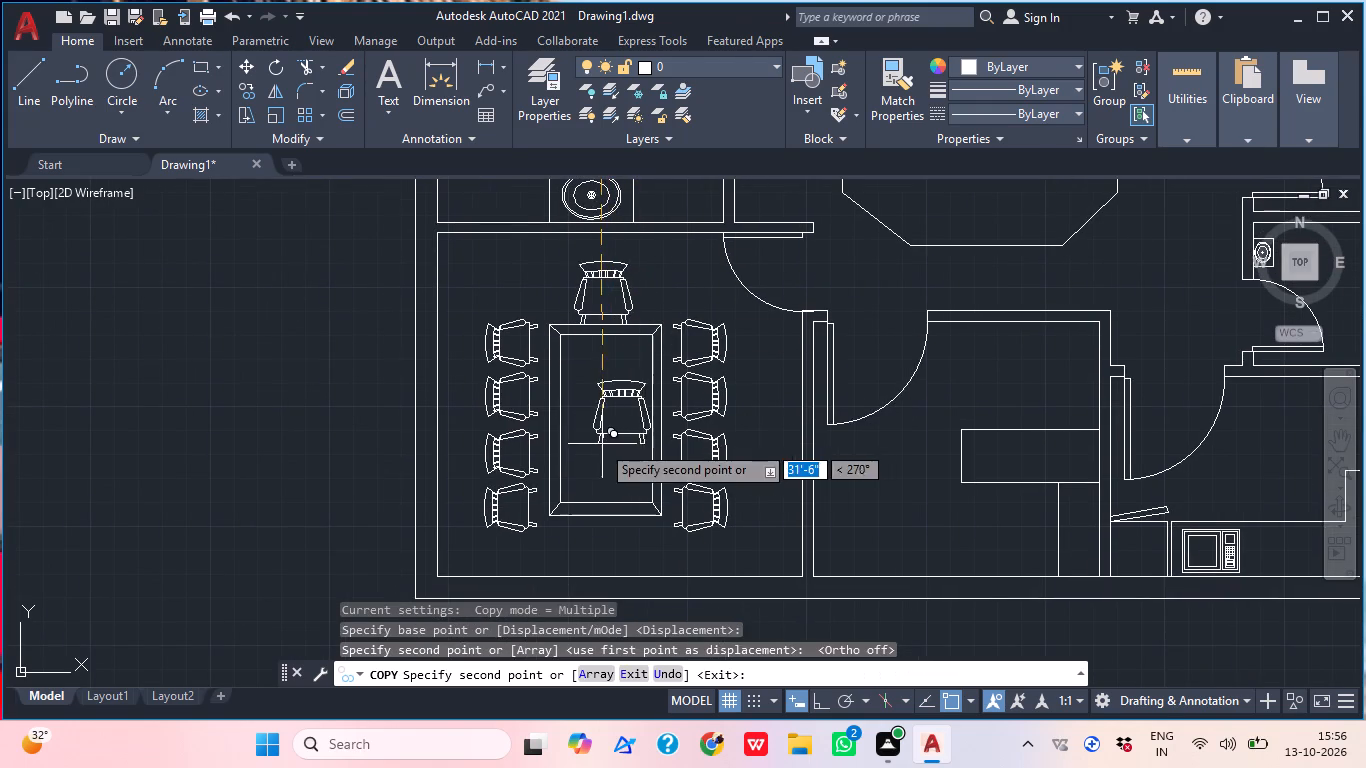
pyautogui.press('Escape')
# Mirror the north-end chair across the meeting table's horizontal centre line to its south end, keeping the original.
pyautogui.click(604, 270)
pyautogui.press('n')
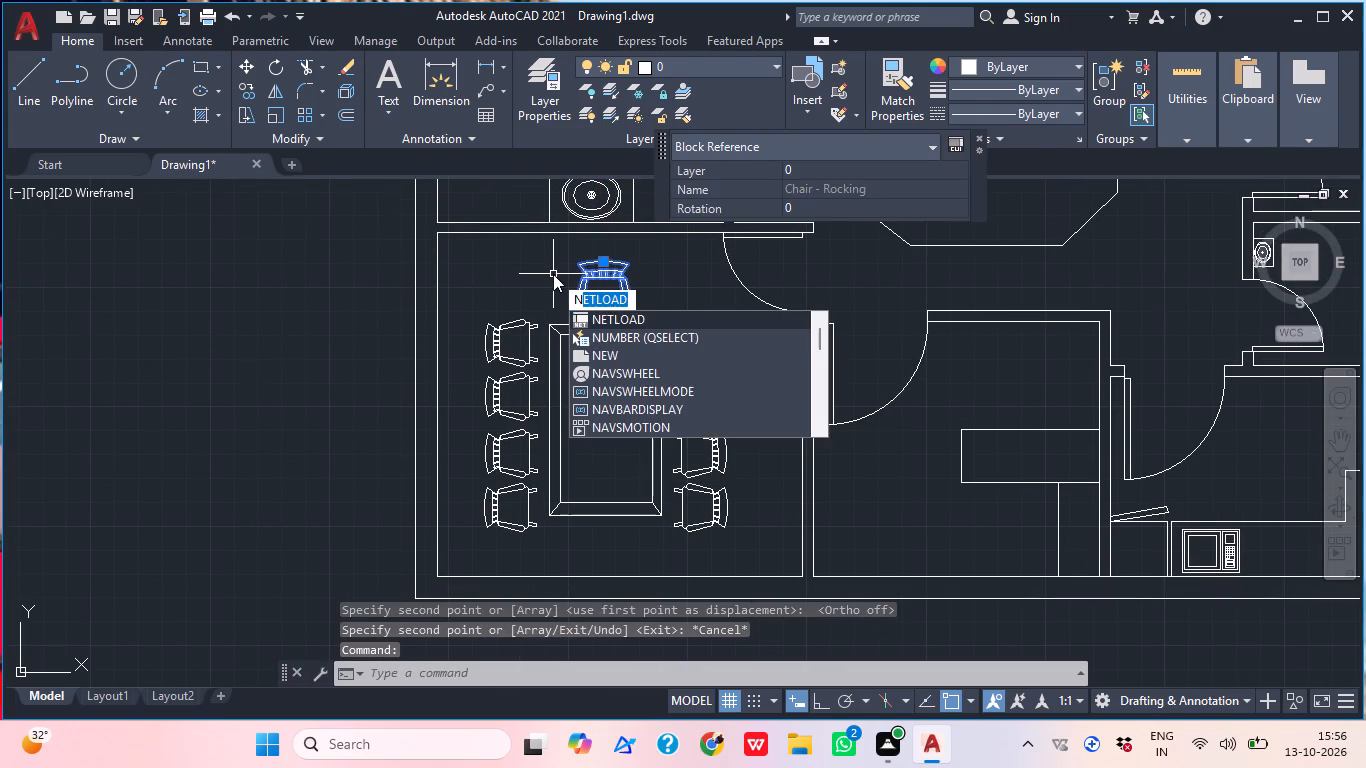
pyautogui.press('BackSpace')
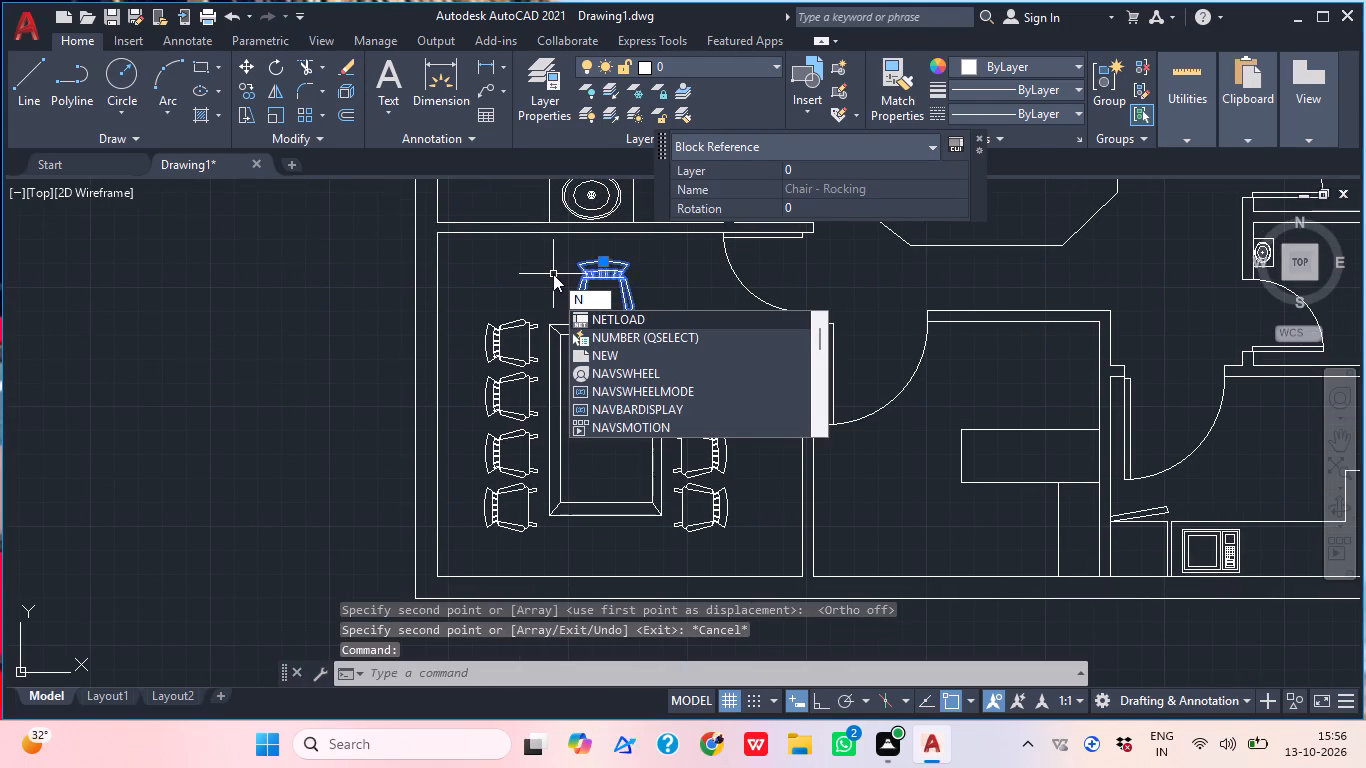
pyautogui.press('BackSpace')
pyautogui.write('mi')
pyautogui.press('space')
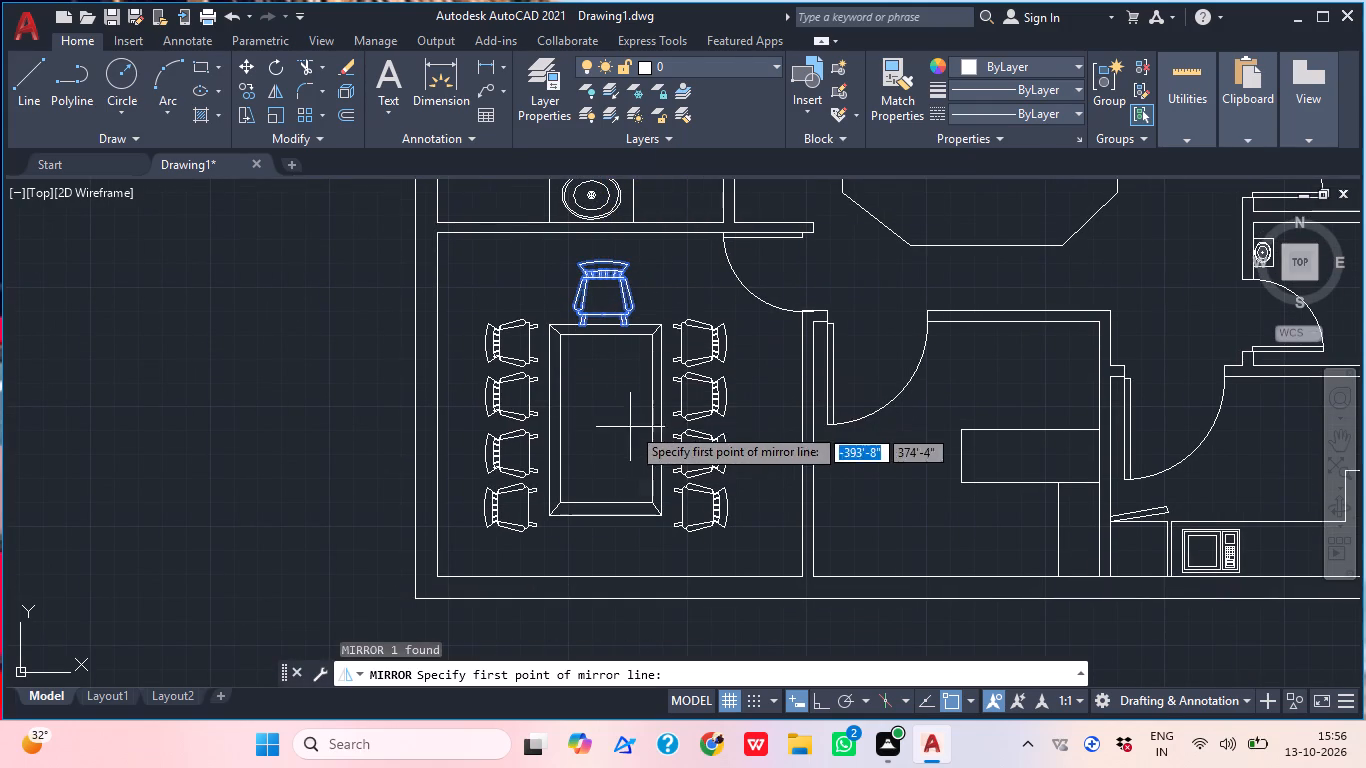
pyautogui.click(651, 424)
pyautogui.moveTo(438, 422); pyautogui.dragTo(463, 360, button='middle')
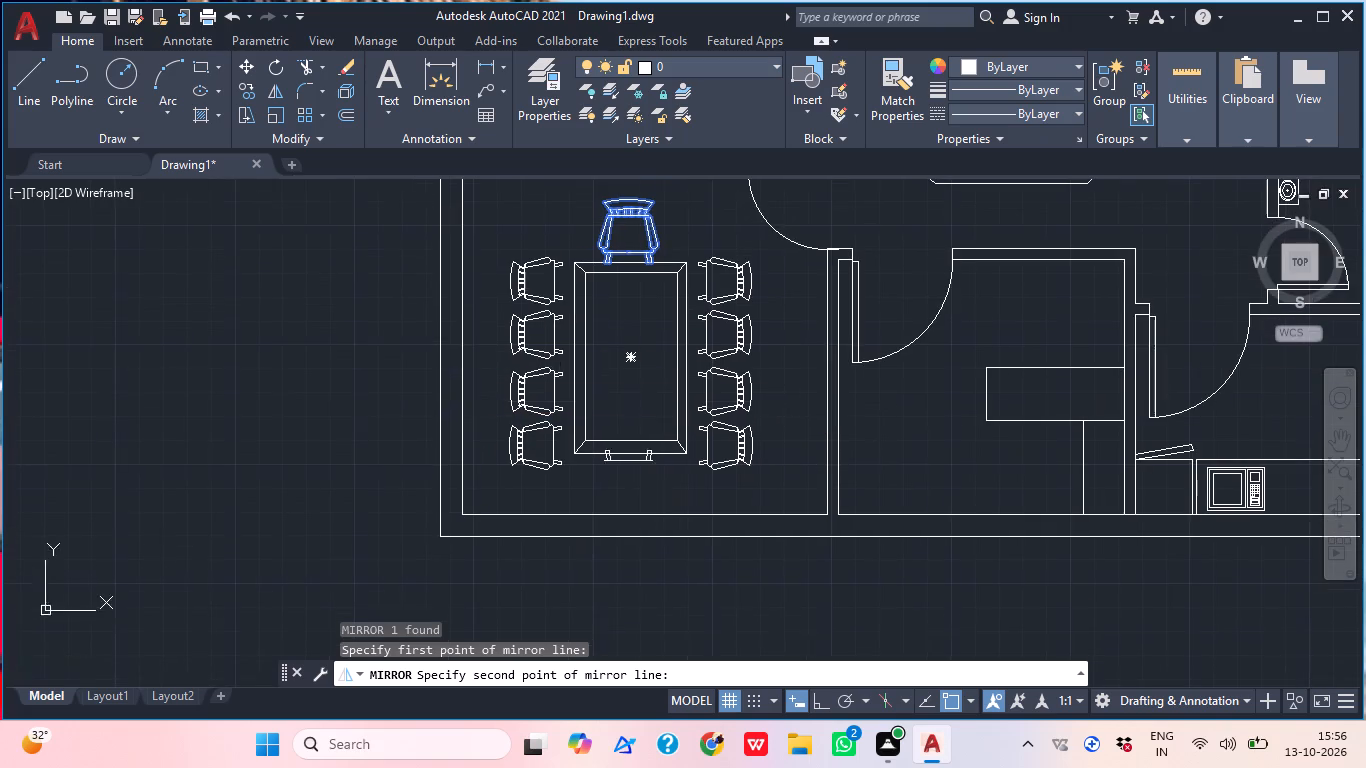
pyautogui.click(819, 703)
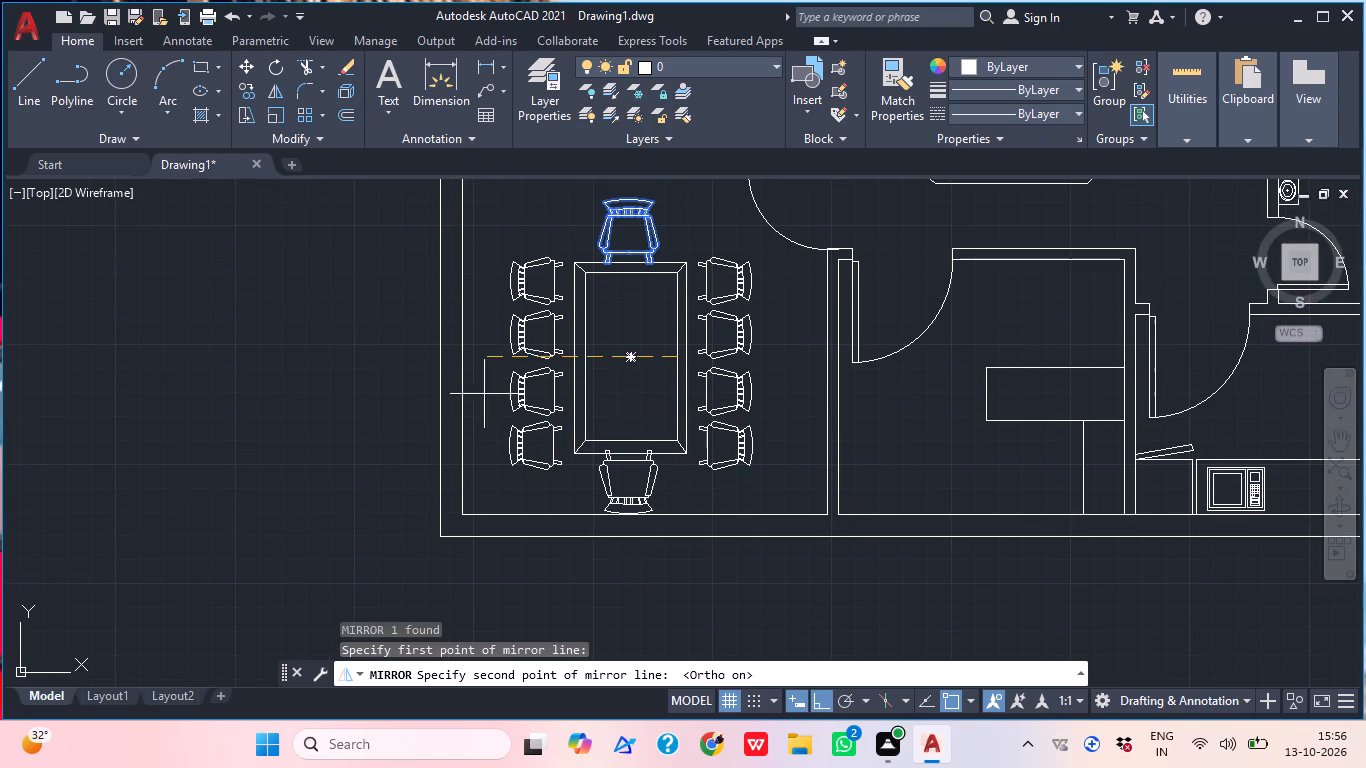
pyautogui.click(268, 339)
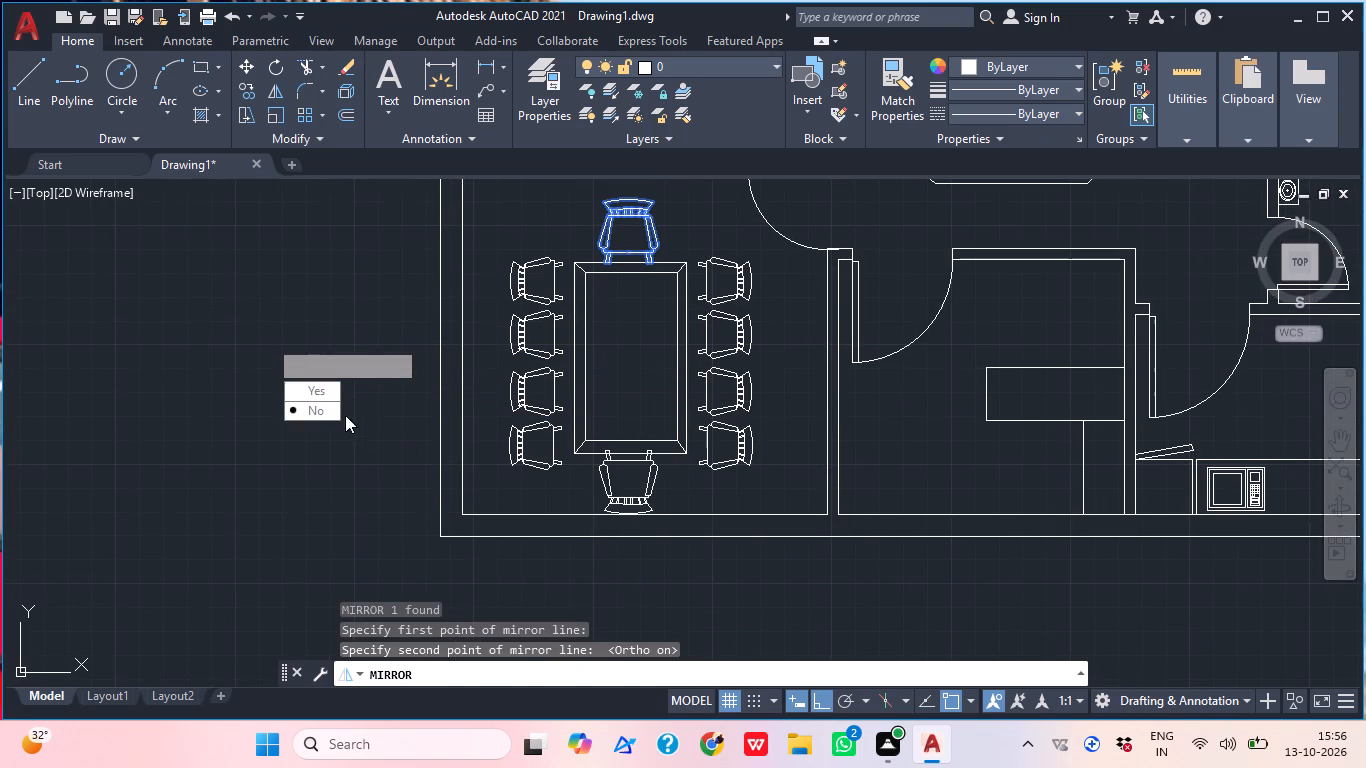
pyautogui.moveTo(327, 411); pyautogui.dragTo(268, 339)
pyautogui.scroll(-1, 486, 360)
pyautogui.moveTo(635, 417); pyautogui.dragTo(548, 422, button='middle')
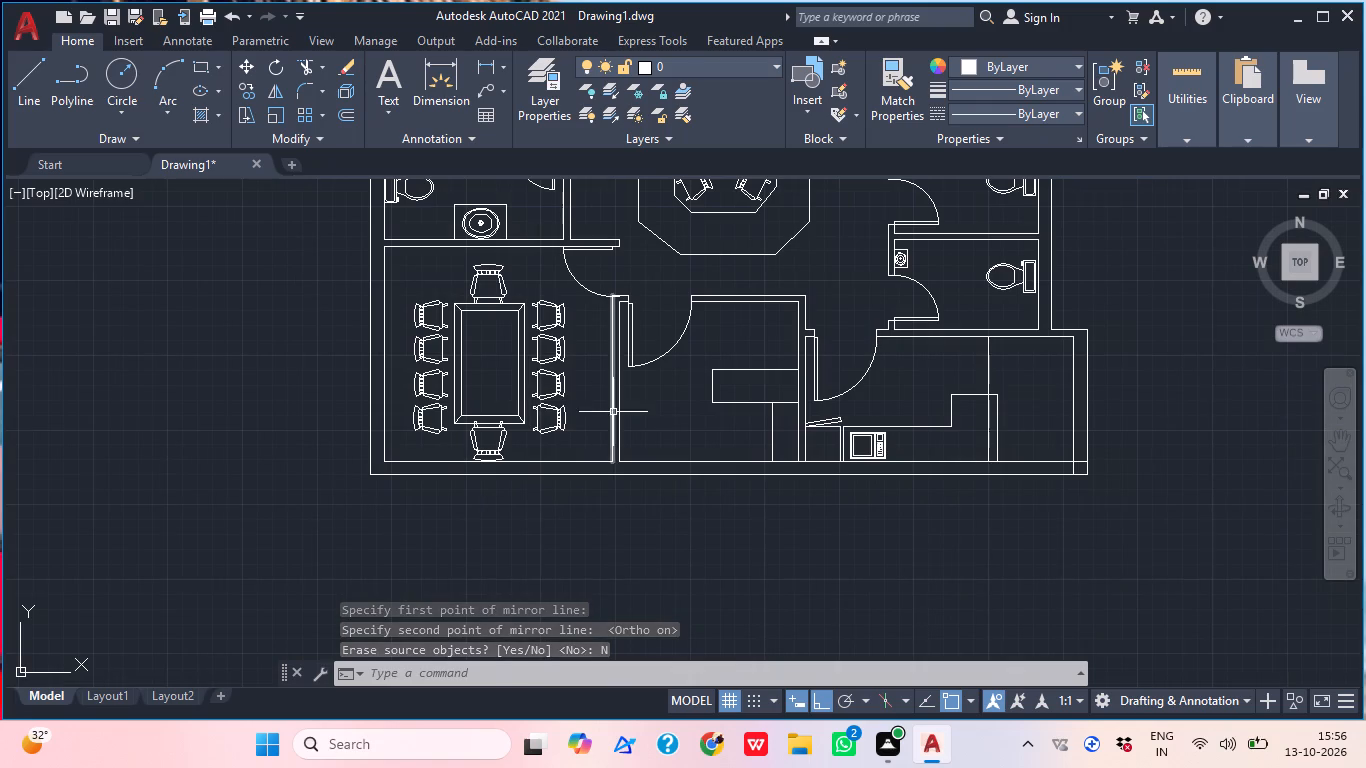
# Copy the west office's three guest chairs straight east to the empty space outside the building.
pyautogui.moveTo(613, 412); pyautogui.dragTo(498, 449, button='middle')
pyautogui.moveTo(509, 382); pyautogui.dragTo(509, 481, button='middle')
pyautogui.scroll(-1, 509, 481)
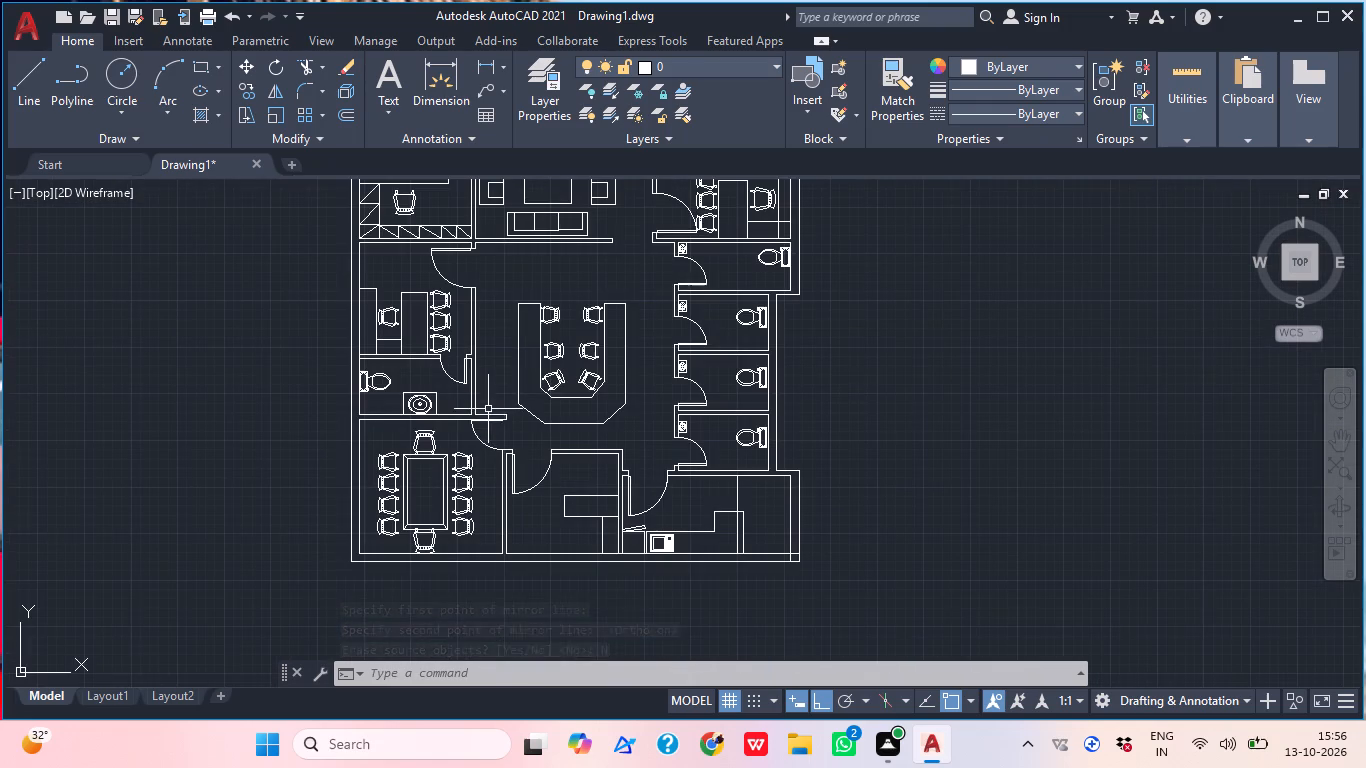
pyautogui.click(452, 299)
pyautogui.click(452, 324)
pyautogui.click(450, 345)
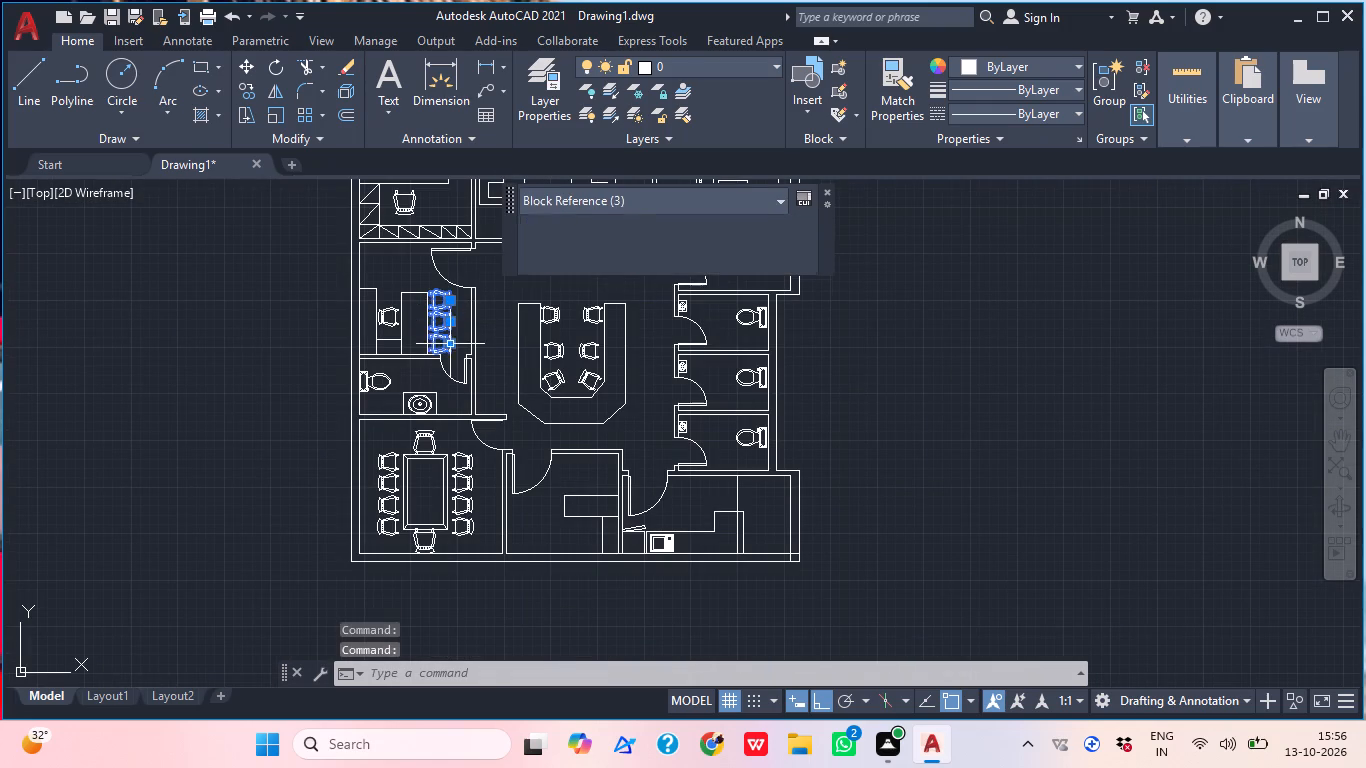
pyautogui.write('cop')
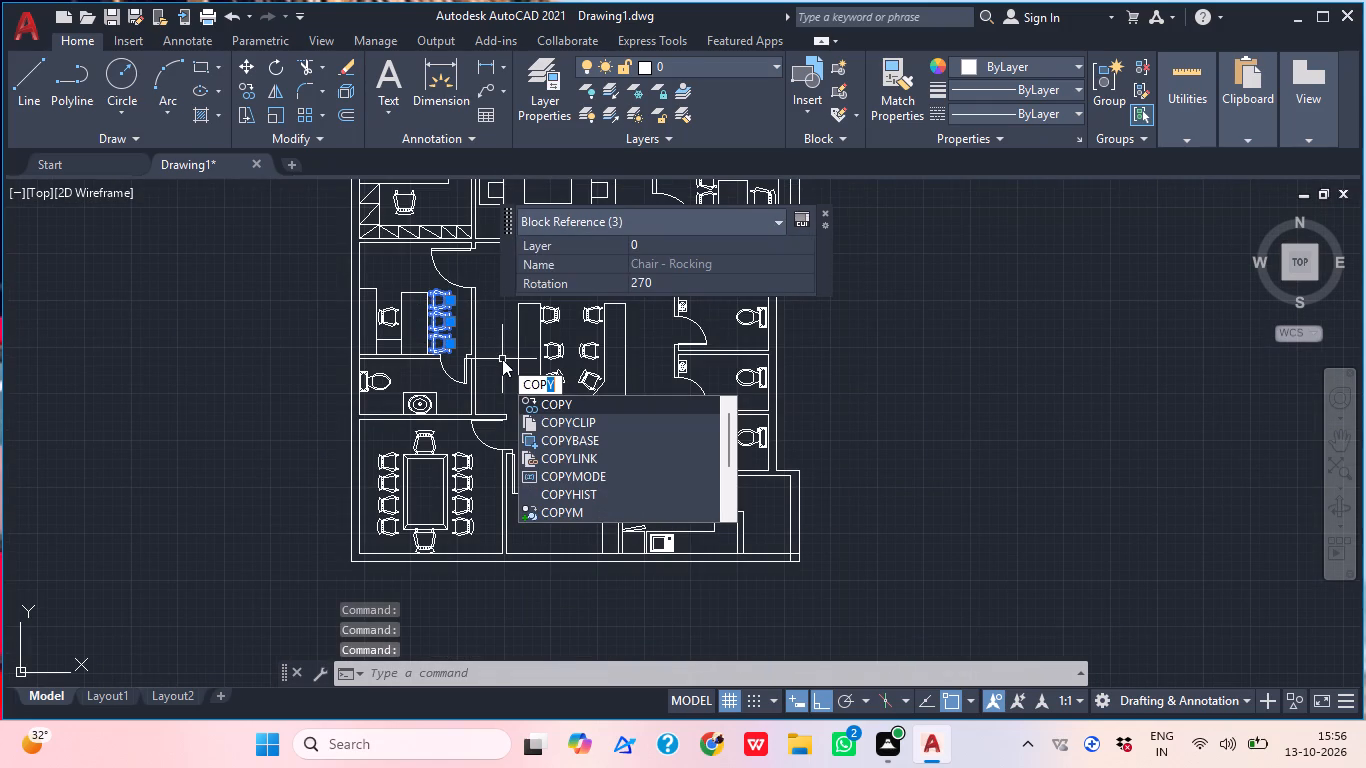
pyautogui.press('space')
pyautogui.click(453, 317)
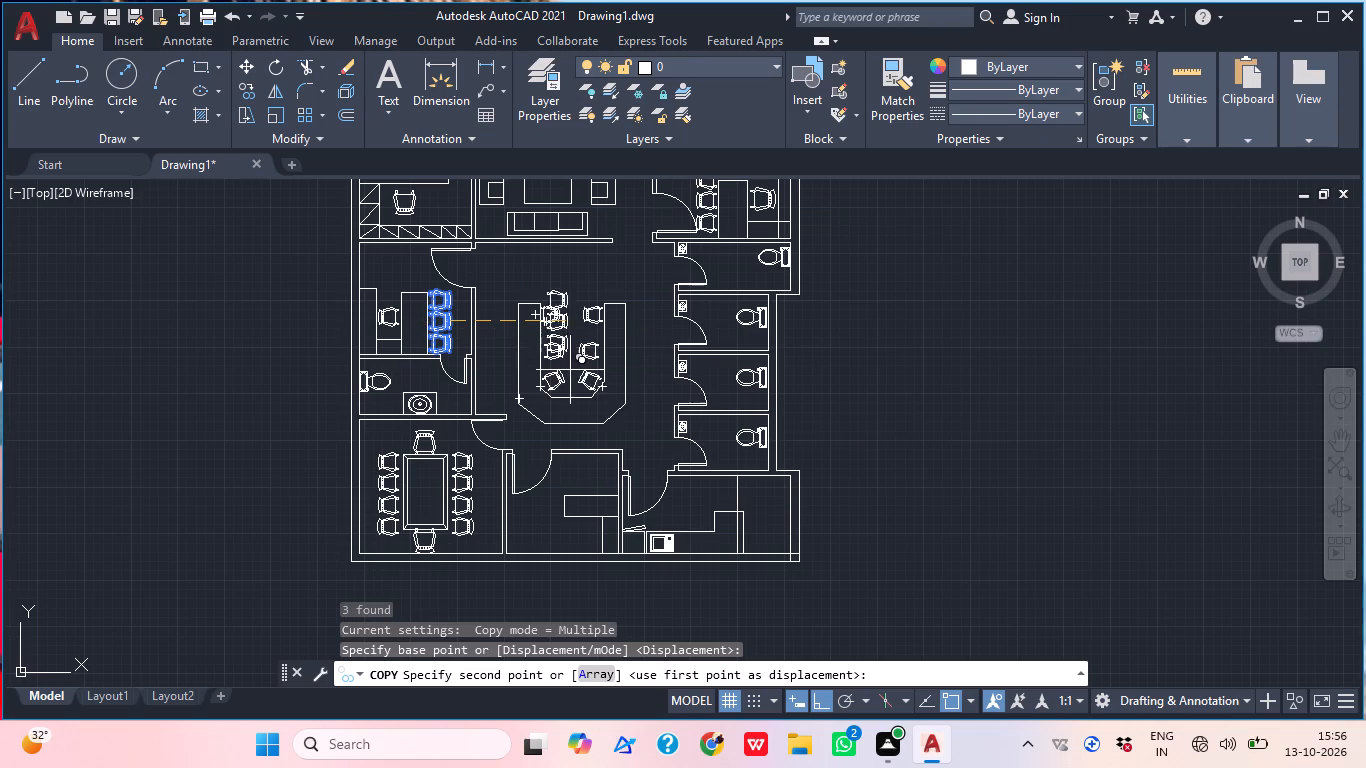
pyautogui.click(906, 396)
pyautogui.press('Escape')
# Rotate the three copied chairs outside the building by 90° so they form a horizontal row with their backs to the north.
pyautogui.moveTo(929, 410); pyautogui.dragTo(919, 380)
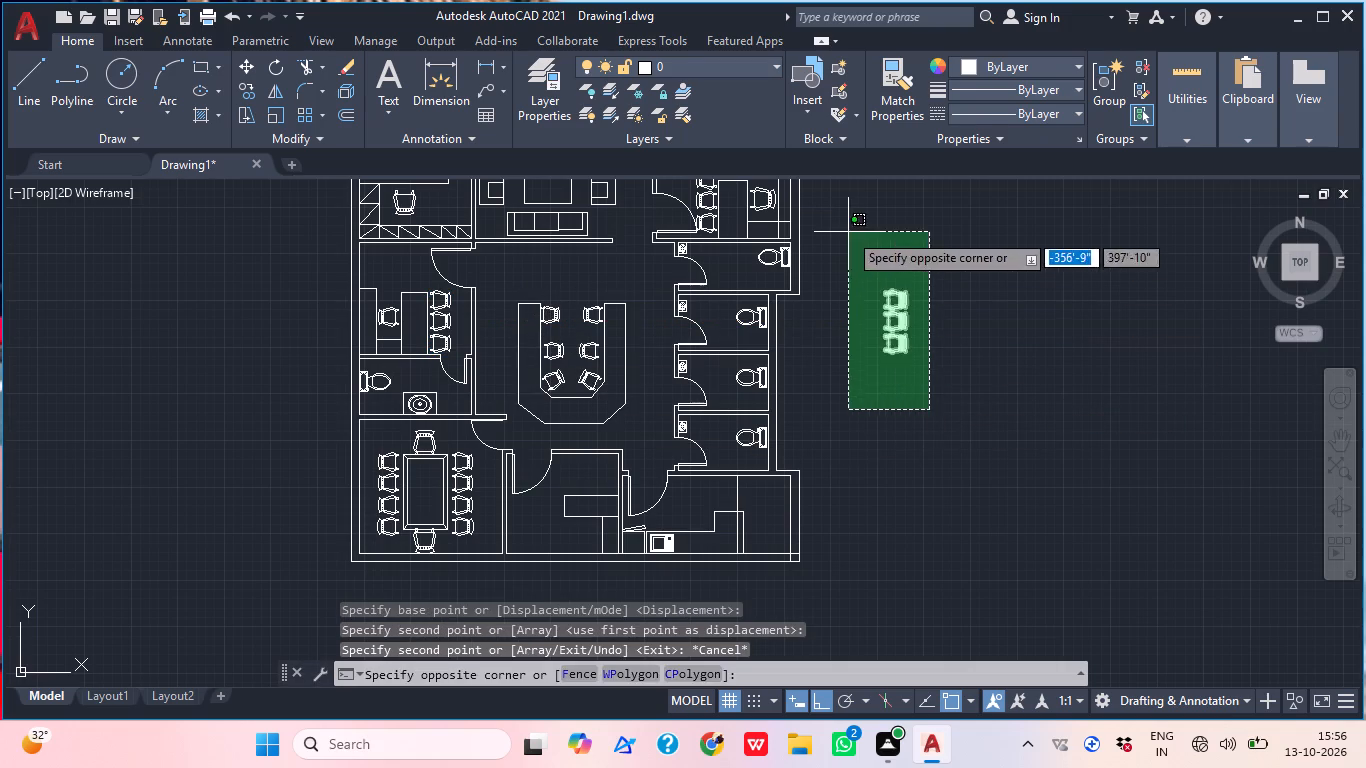
pyautogui.click(848, 232)
pyautogui.press('r')
pyautogui.press('o')
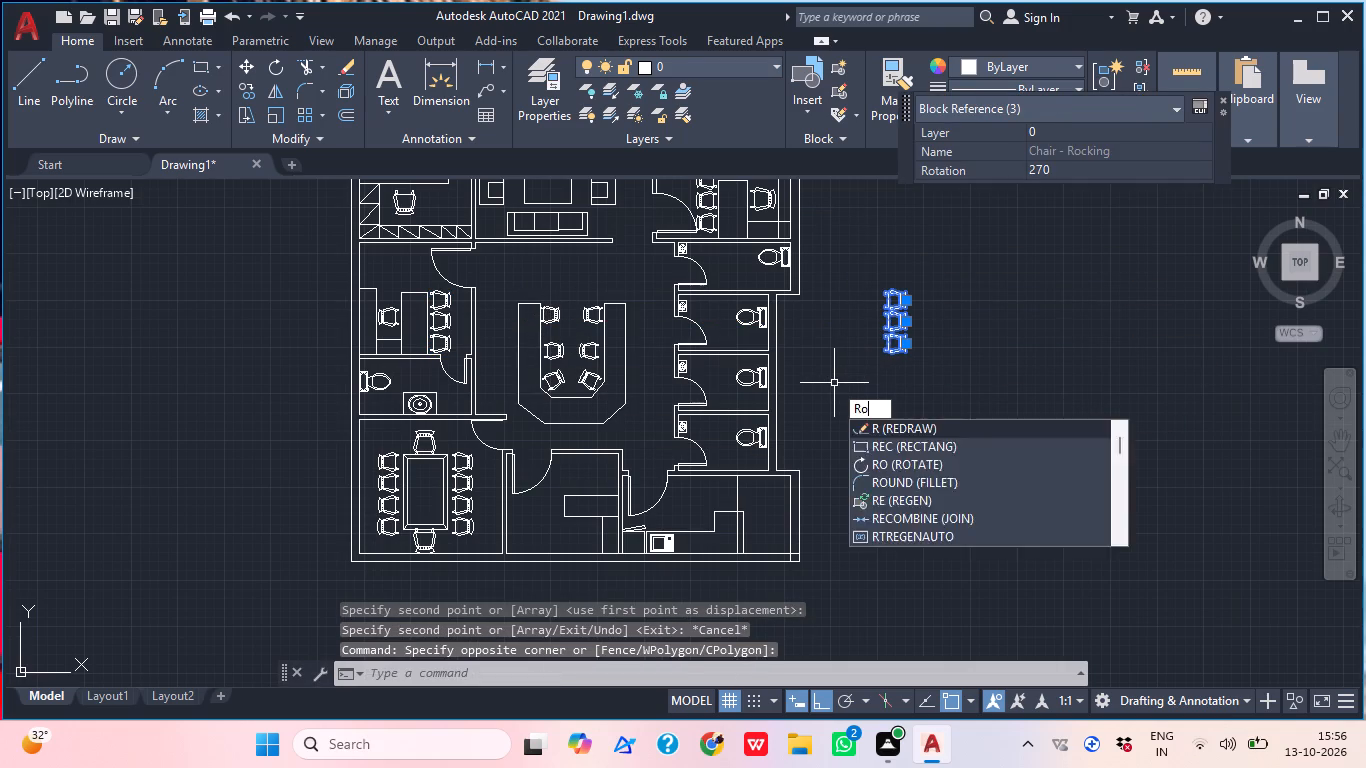
pyautogui.press('space')
pyautogui.click(912, 355)
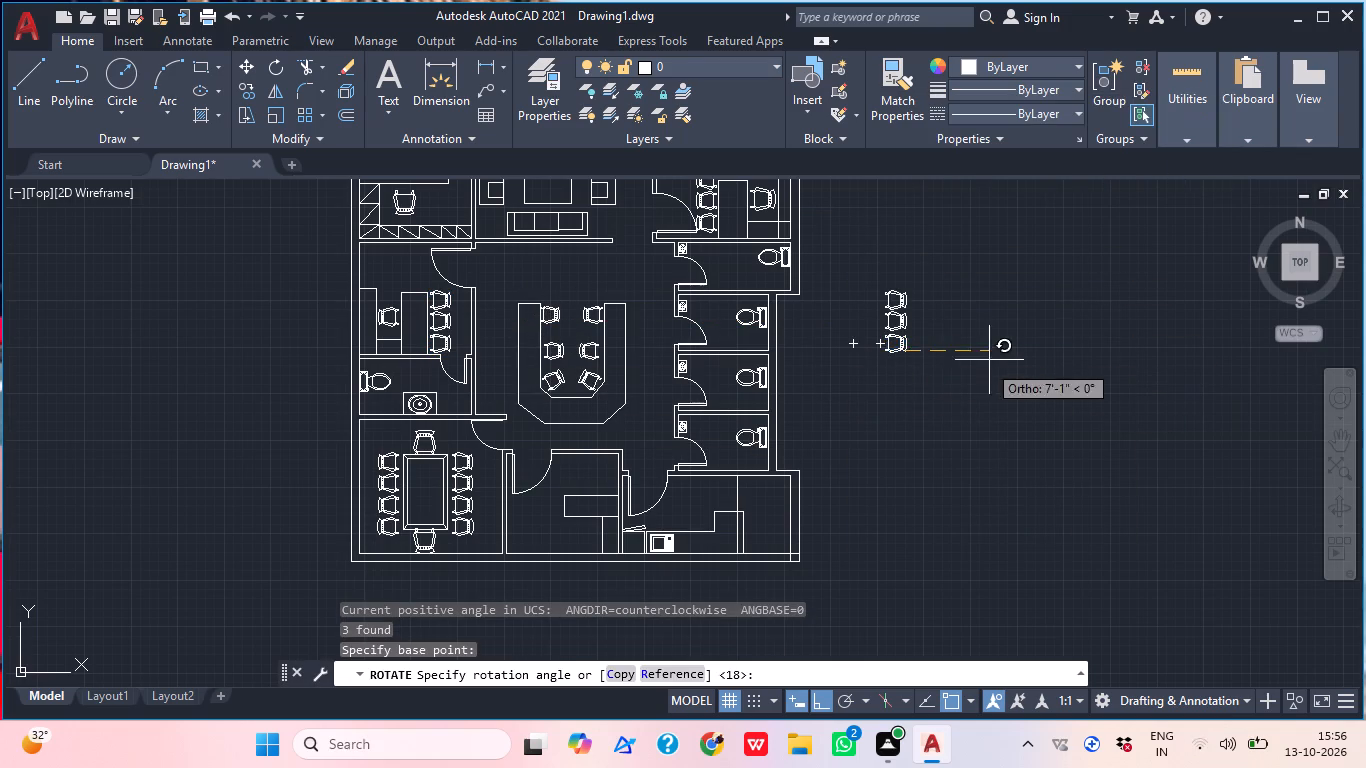
pyautogui.click(912, 222)
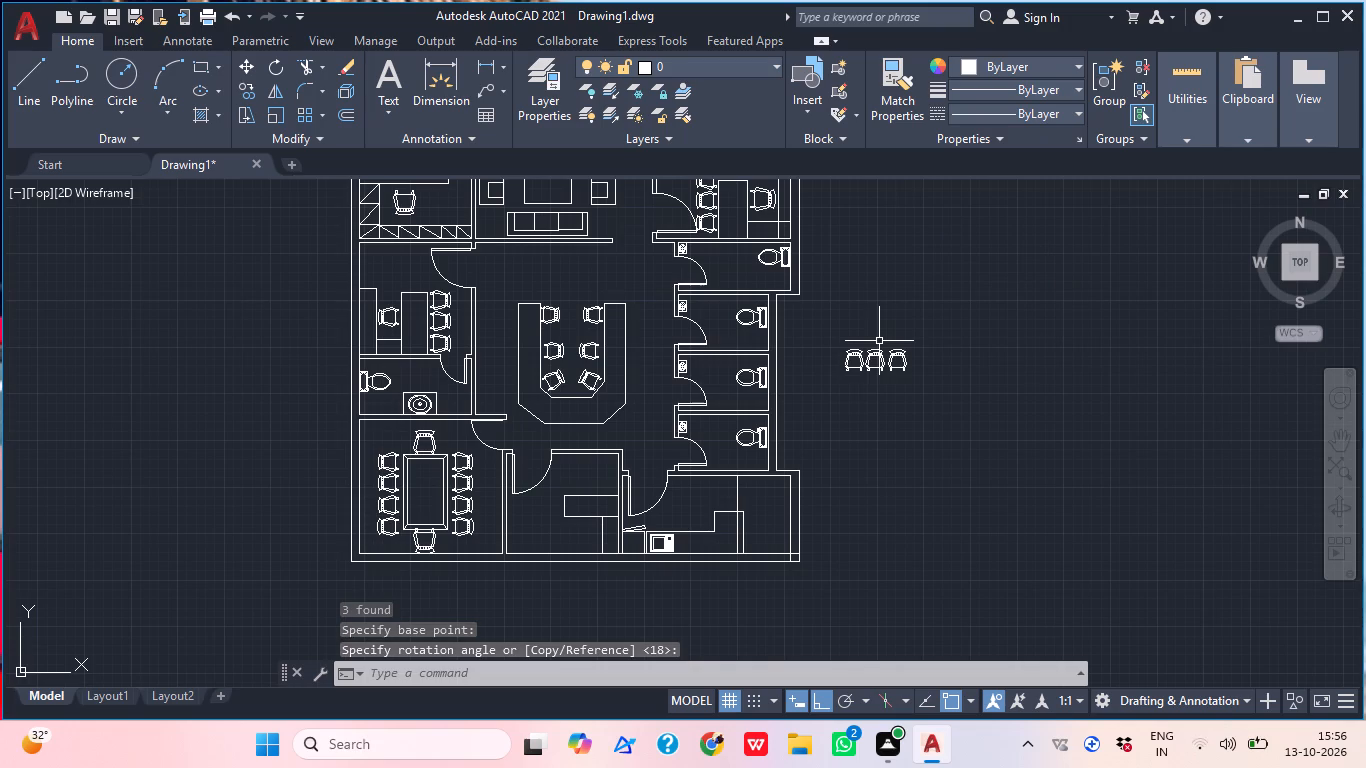
# Move the row of three chairs to the north side of the desk in the office east of the meeting room.
pyautogui.click(926, 367)
pyautogui.click(841, 347)
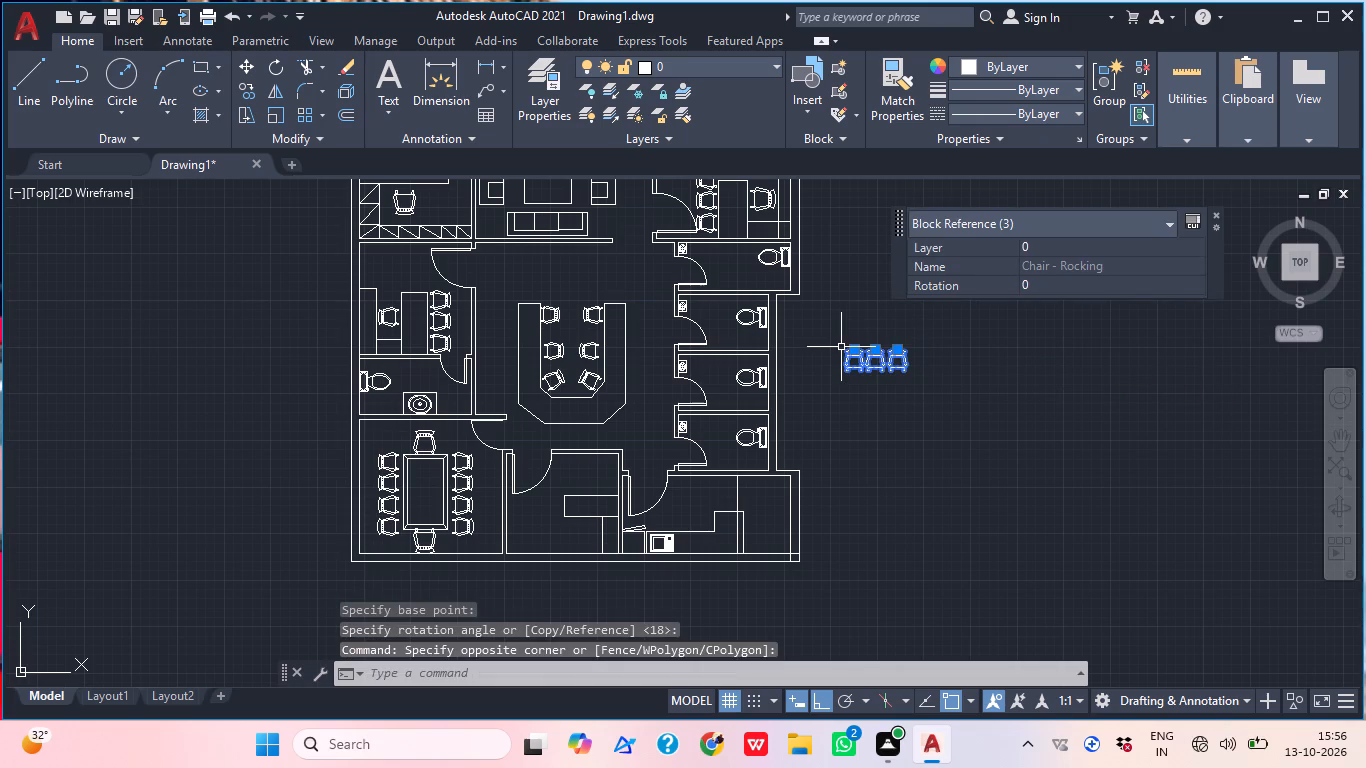
pyautogui.write('m')
pyautogui.press('space')
pyautogui.click(873, 371)
pyautogui.scroll(1, 595, 508)
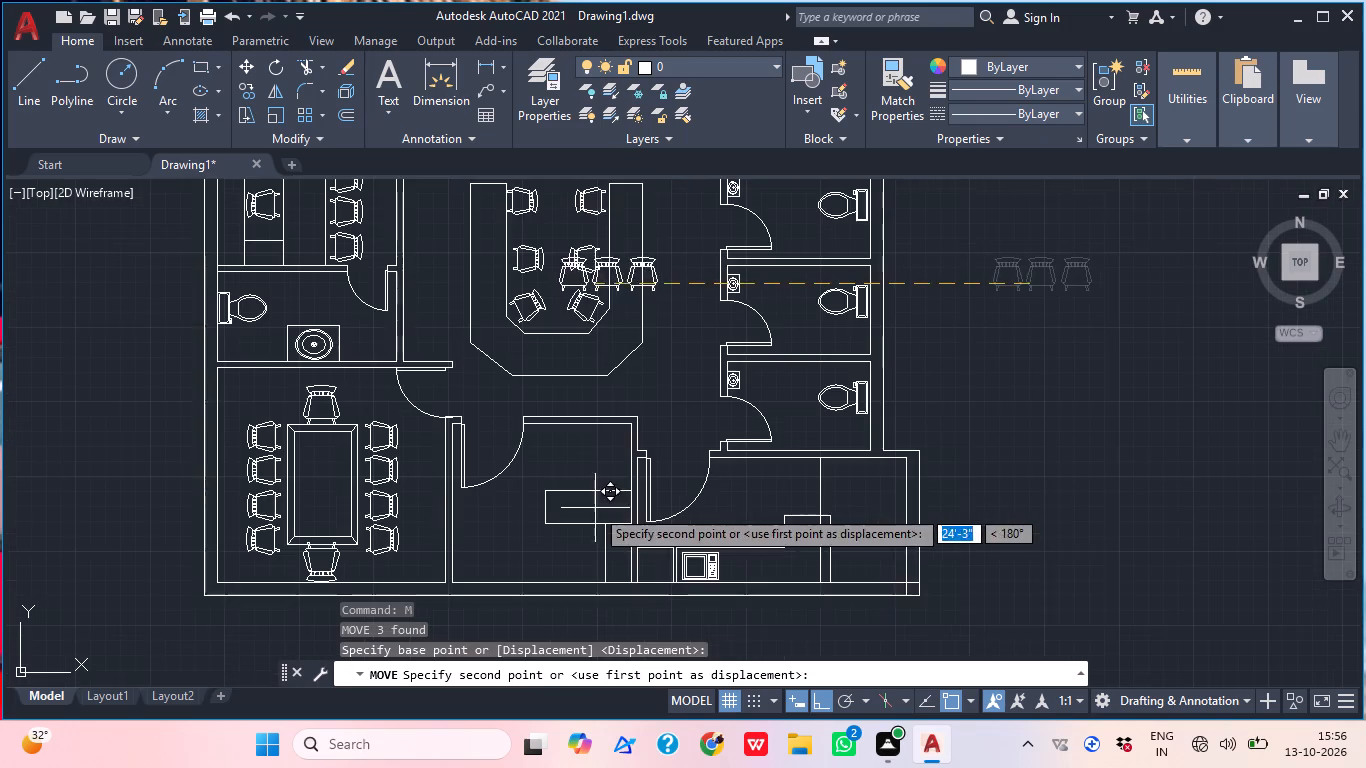
pyautogui.click(823, 705)
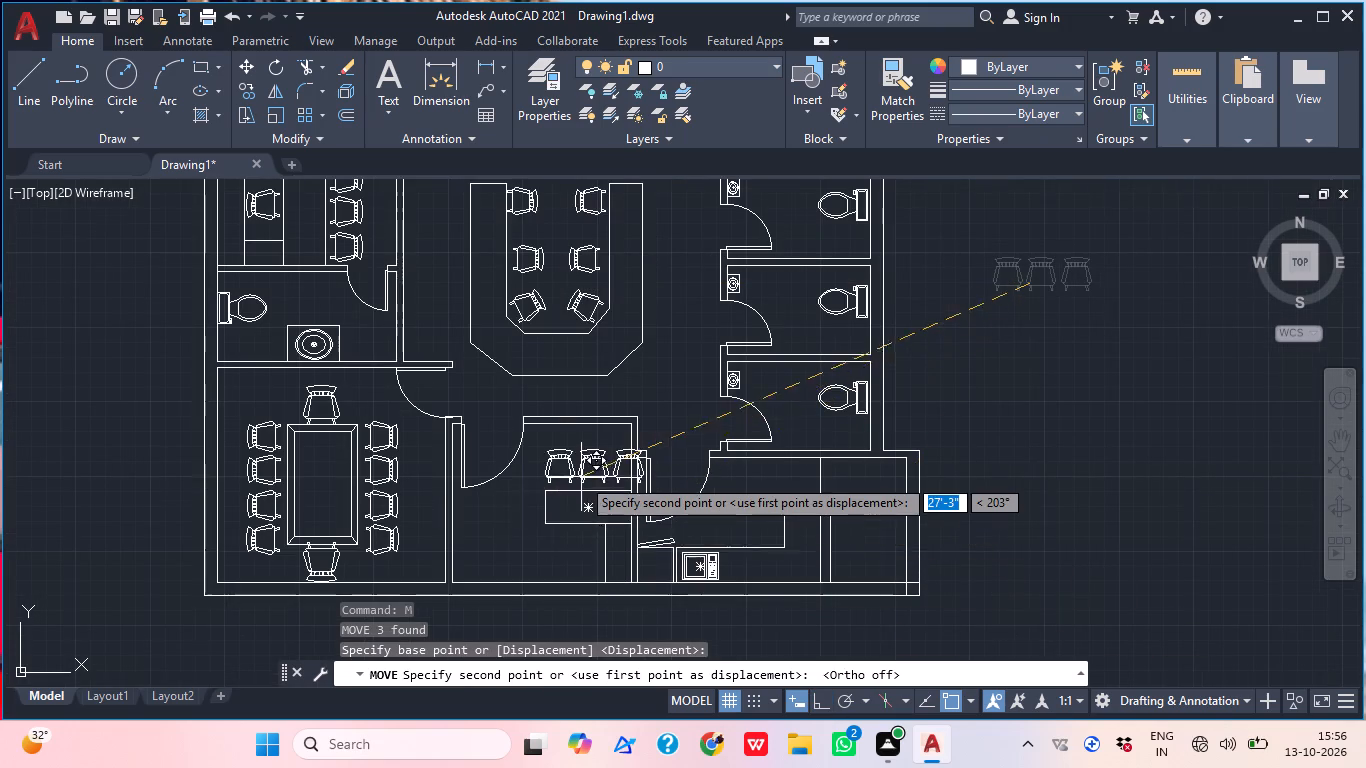
pyautogui.scroll(1, 581, 477)
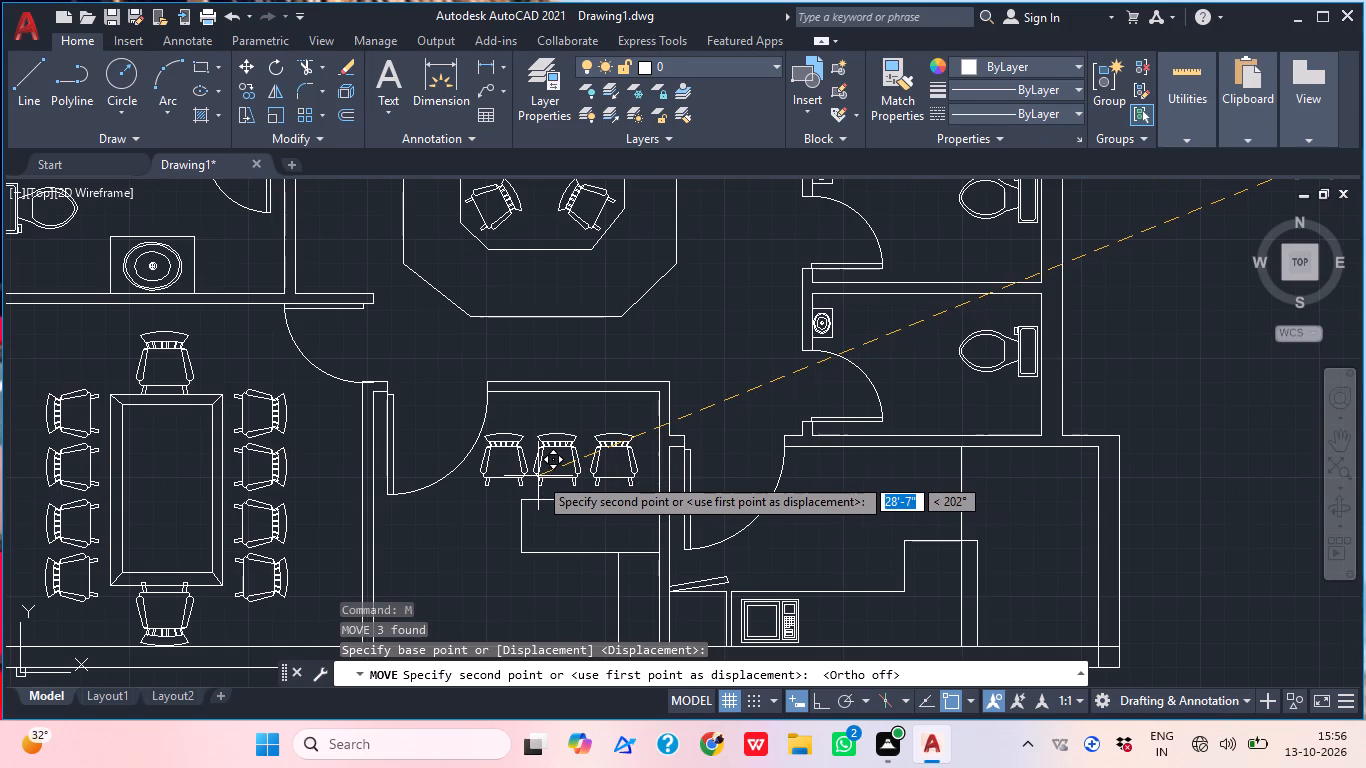
pyautogui.scroll(1, 538, 476)
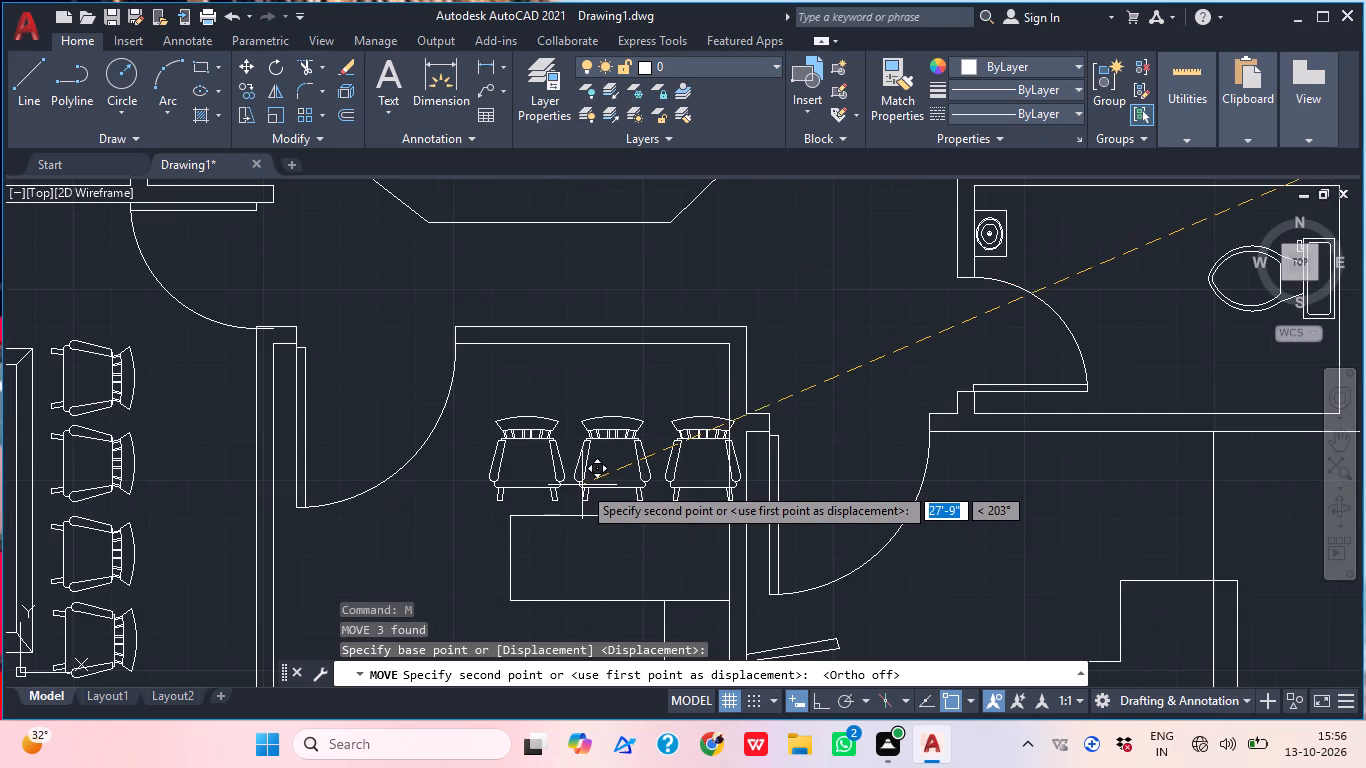
pyautogui.scroll(1, 582, 485)
pyautogui.click(559, 490)
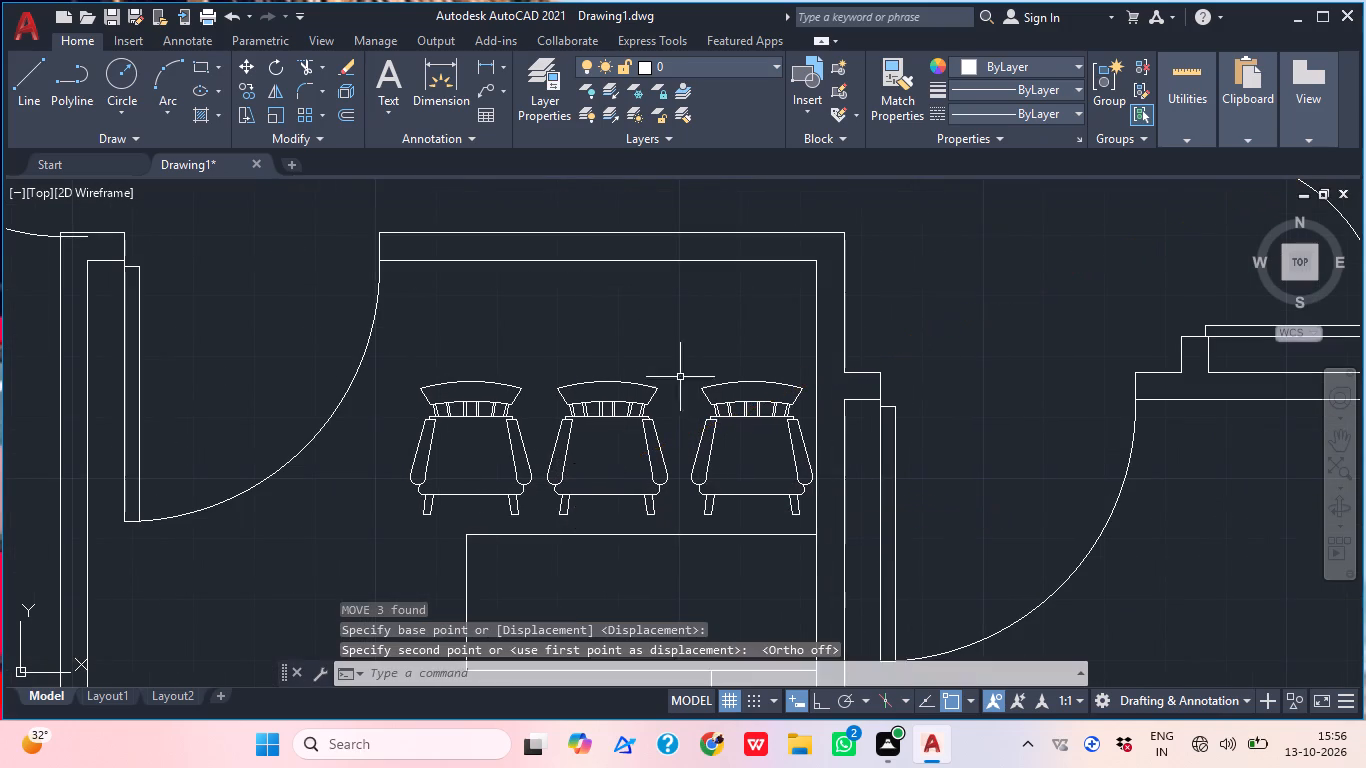
# Copy the meeting table's south-end chair to the south side of the desk in the office east of the meeting room.
pyautogui.scroll(-2, 702, 362)
pyautogui.scroll(-1, 533, 464)
pyautogui.moveTo(533, 464); pyautogui.dragTo(675, 486, button='middle')
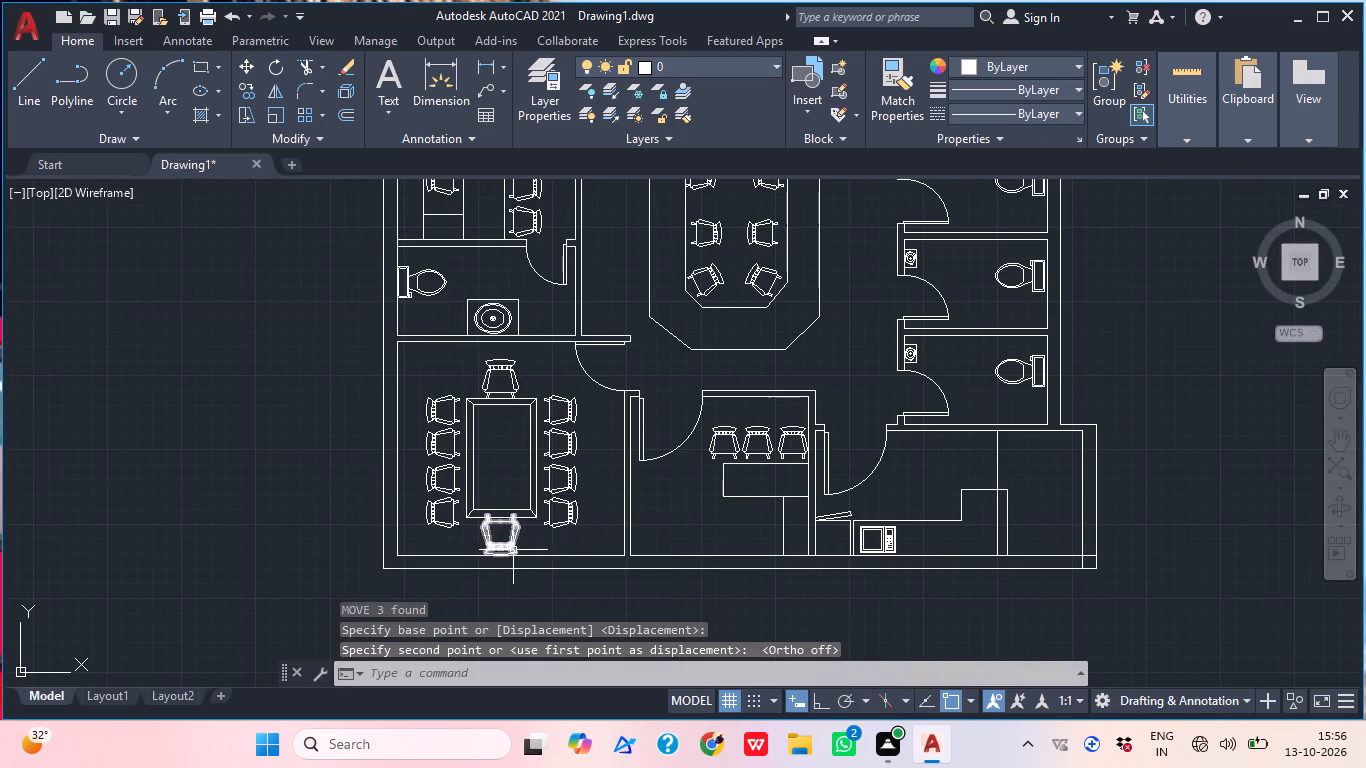
pyautogui.click(511, 550)
pyautogui.write('cop')
pyautogui.press('space')
pyautogui.click(500, 550)
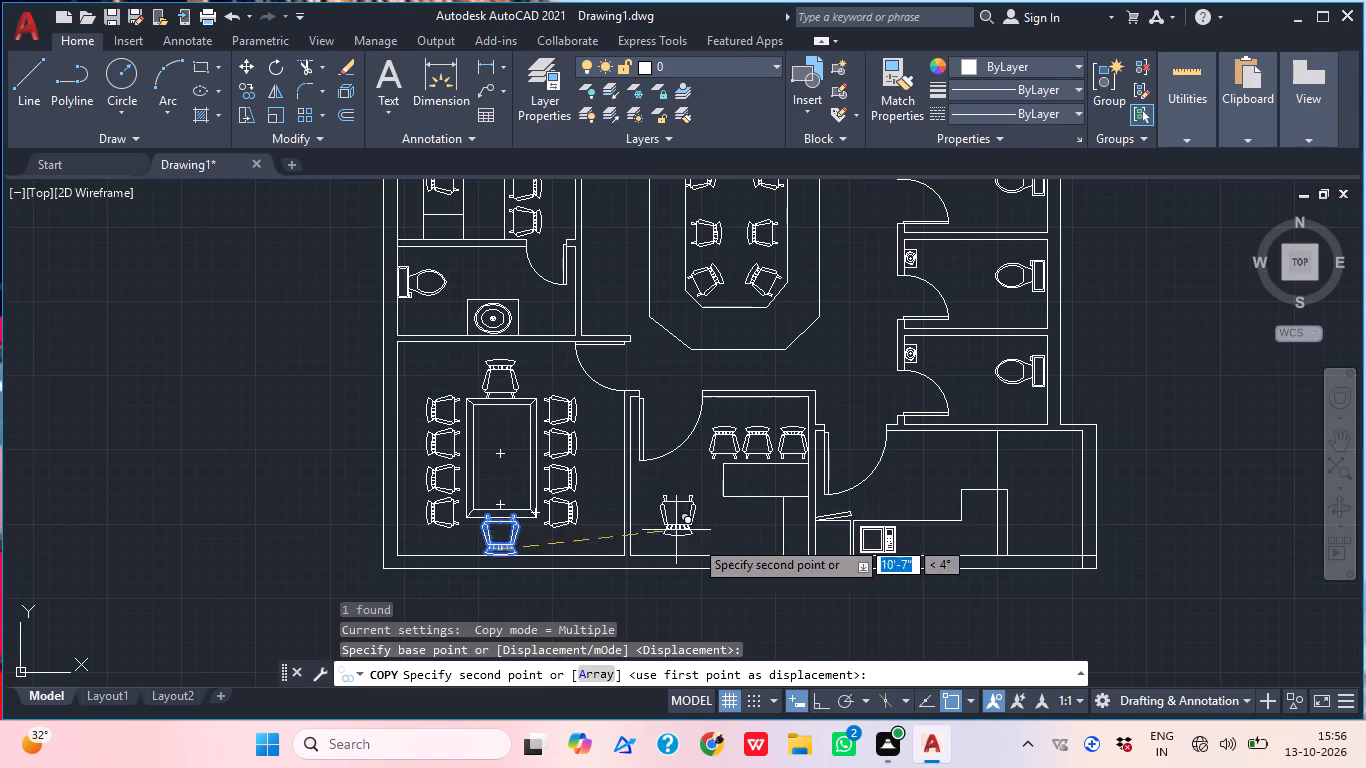
pyautogui.scroll(2, 742, 541)
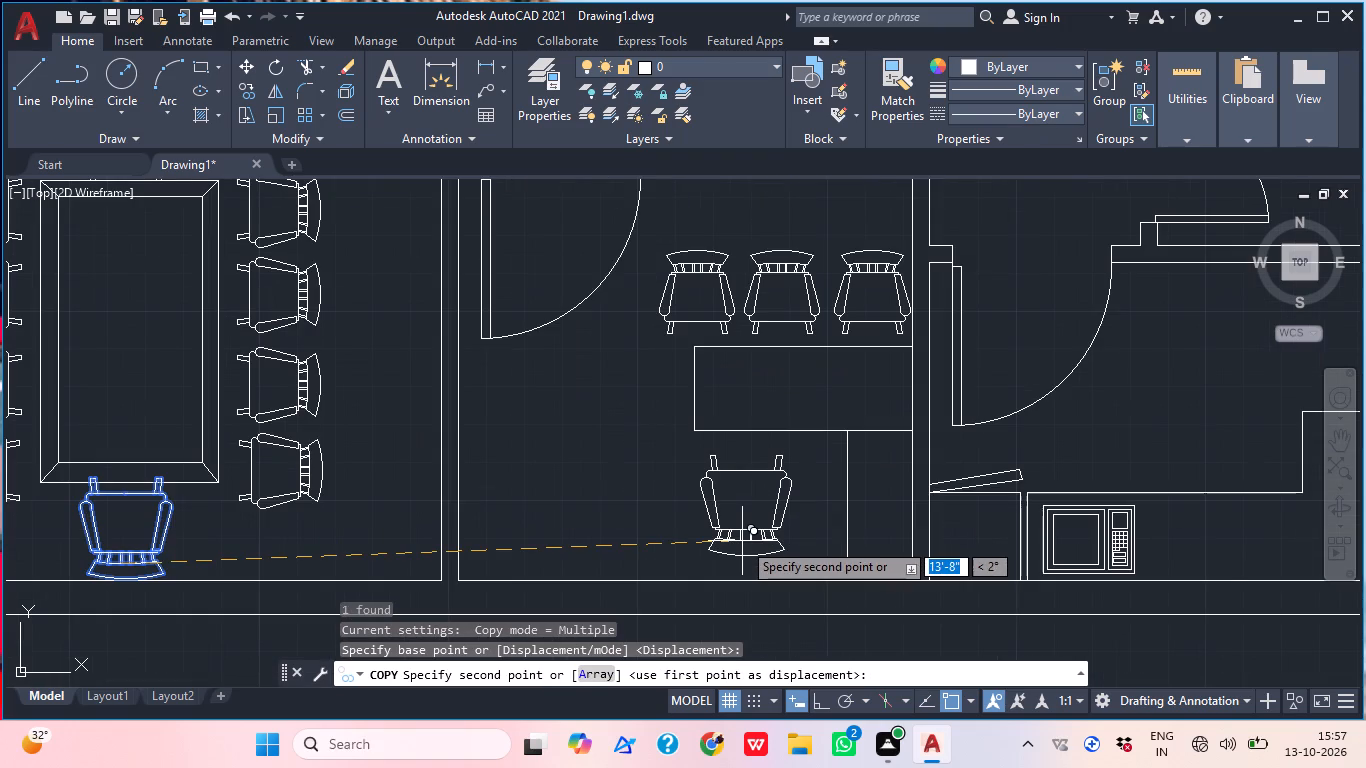
pyautogui.scroll(1, 742, 541)
pyautogui.click(785, 520)
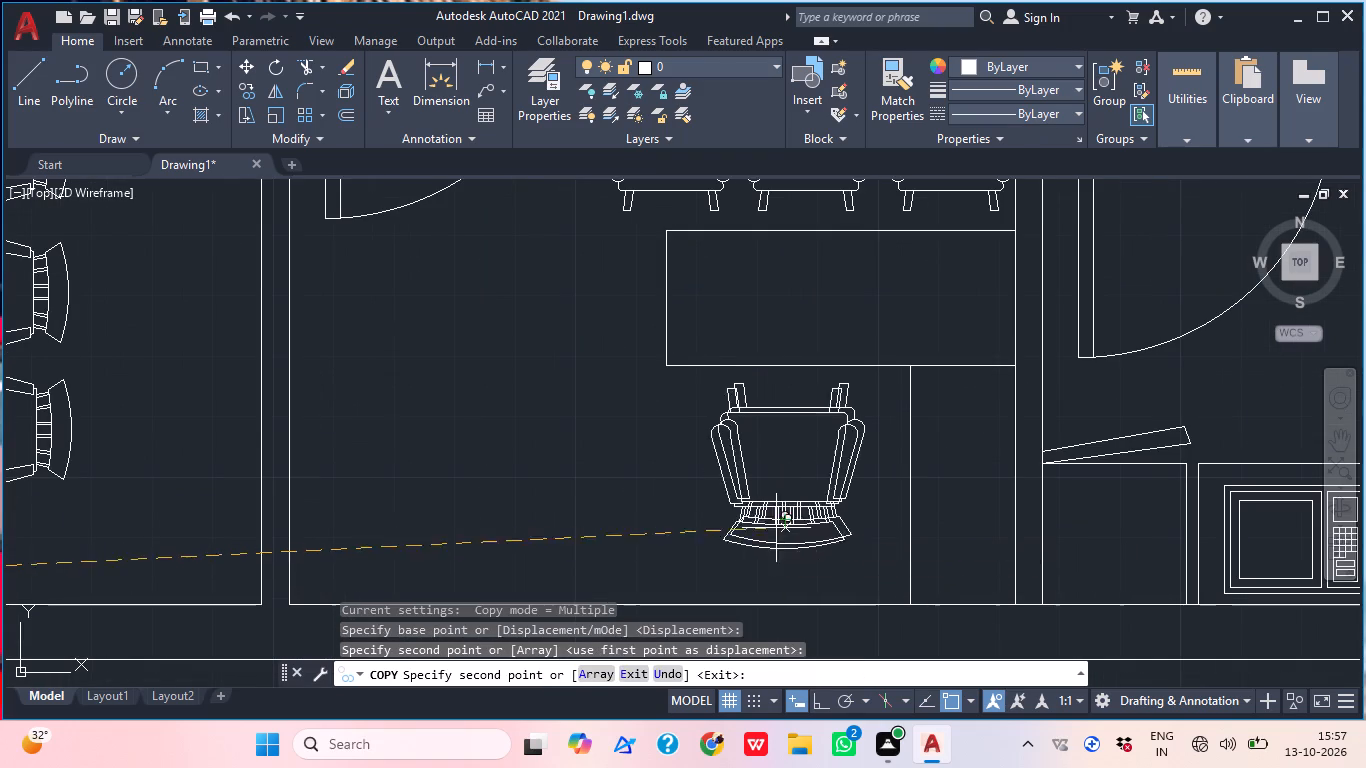
pyautogui.scroll(-2, 780, 537)
pyautogui.moveTo(855, 563); pyautogui.dragTo(615, 608, button='middle')
pyautogui.press('Escape')
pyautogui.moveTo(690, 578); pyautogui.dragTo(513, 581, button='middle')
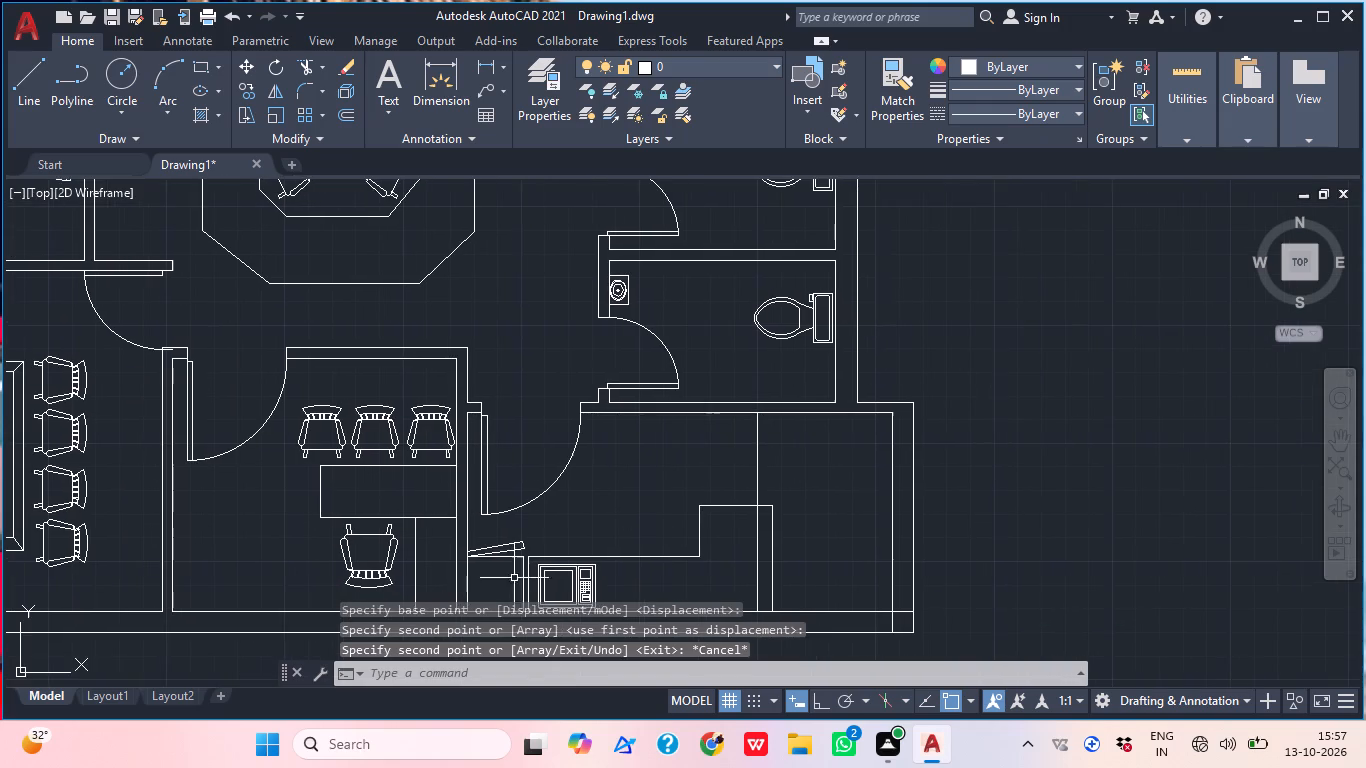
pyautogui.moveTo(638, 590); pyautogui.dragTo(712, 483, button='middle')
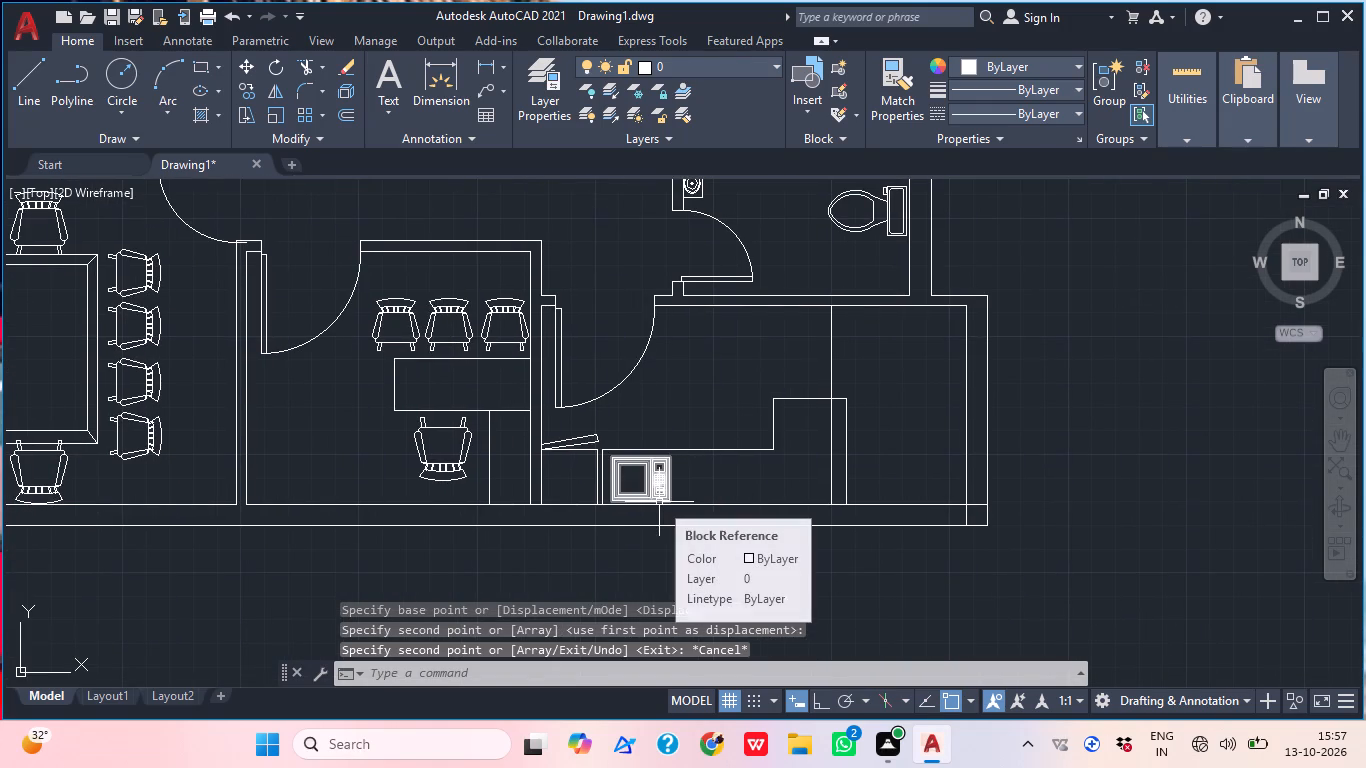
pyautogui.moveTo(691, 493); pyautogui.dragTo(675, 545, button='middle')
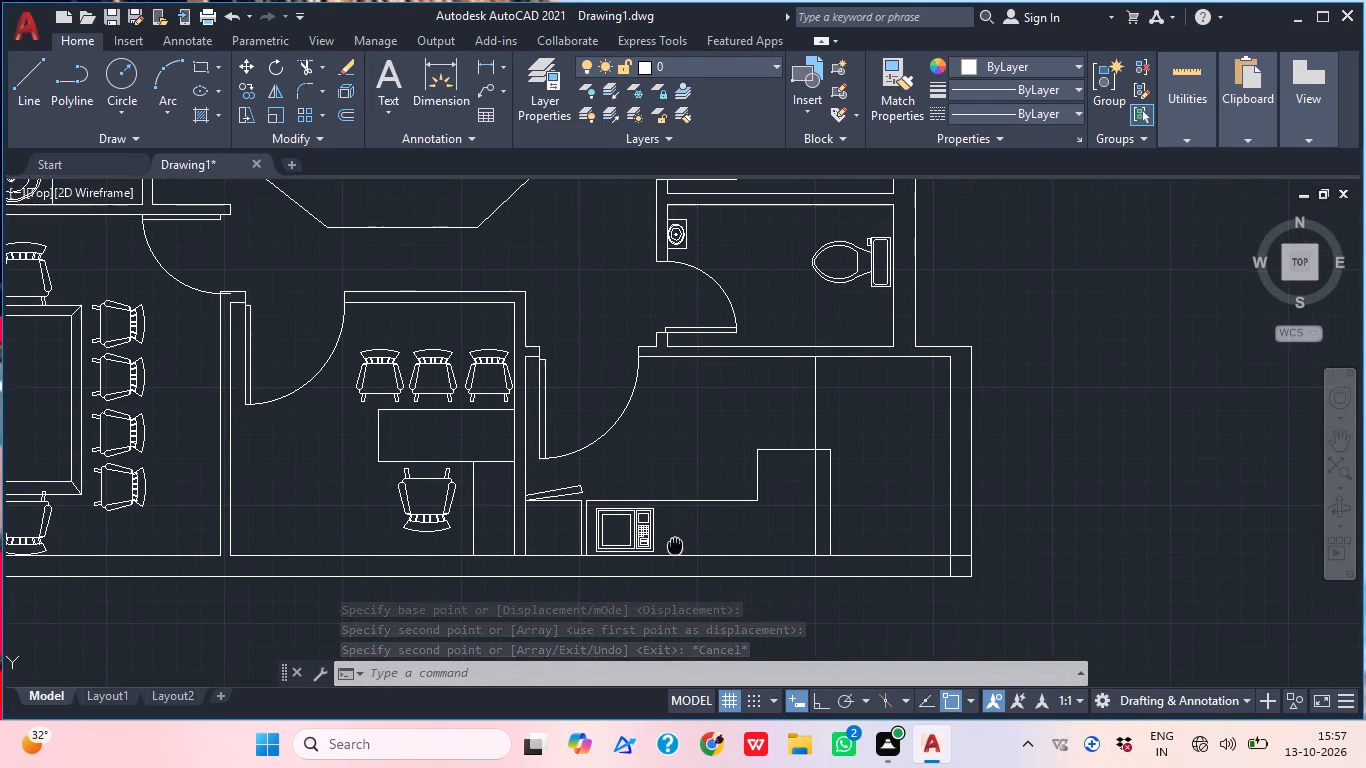
# Place the horizontal single-line text "WATING AREA", about 5" high, in the open space north of the waiting area's furniture.
pyautogui.moveTo(675, 545); pyautogui.dragTo(675, 546, button='middle')
pyautogui.scroll(-2, 694, 504)
pyautogui.moveTo(694, 504); pyautogui.dragTo(712, 553, button='middle')
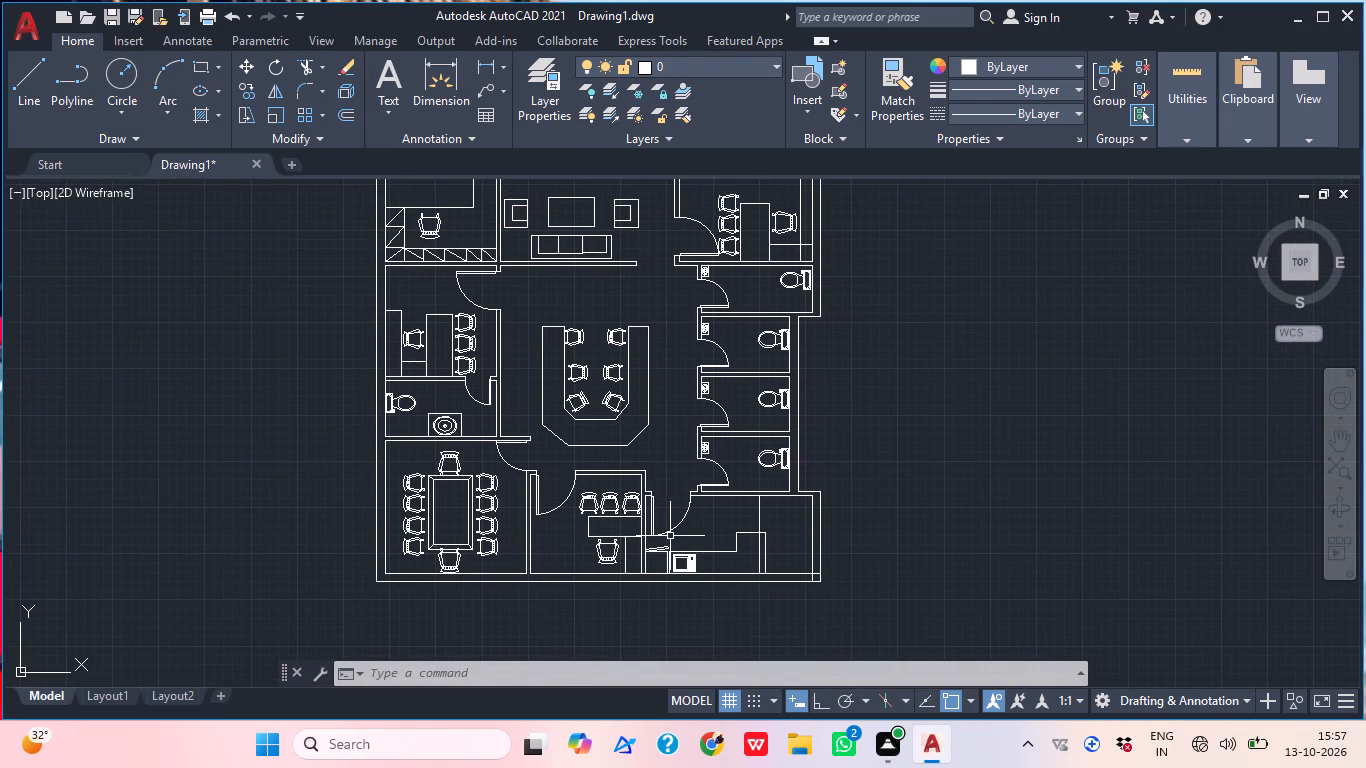
pyautogui.moveTo(658, 486); pyautogui.dragTo(671, 513, button='middle')
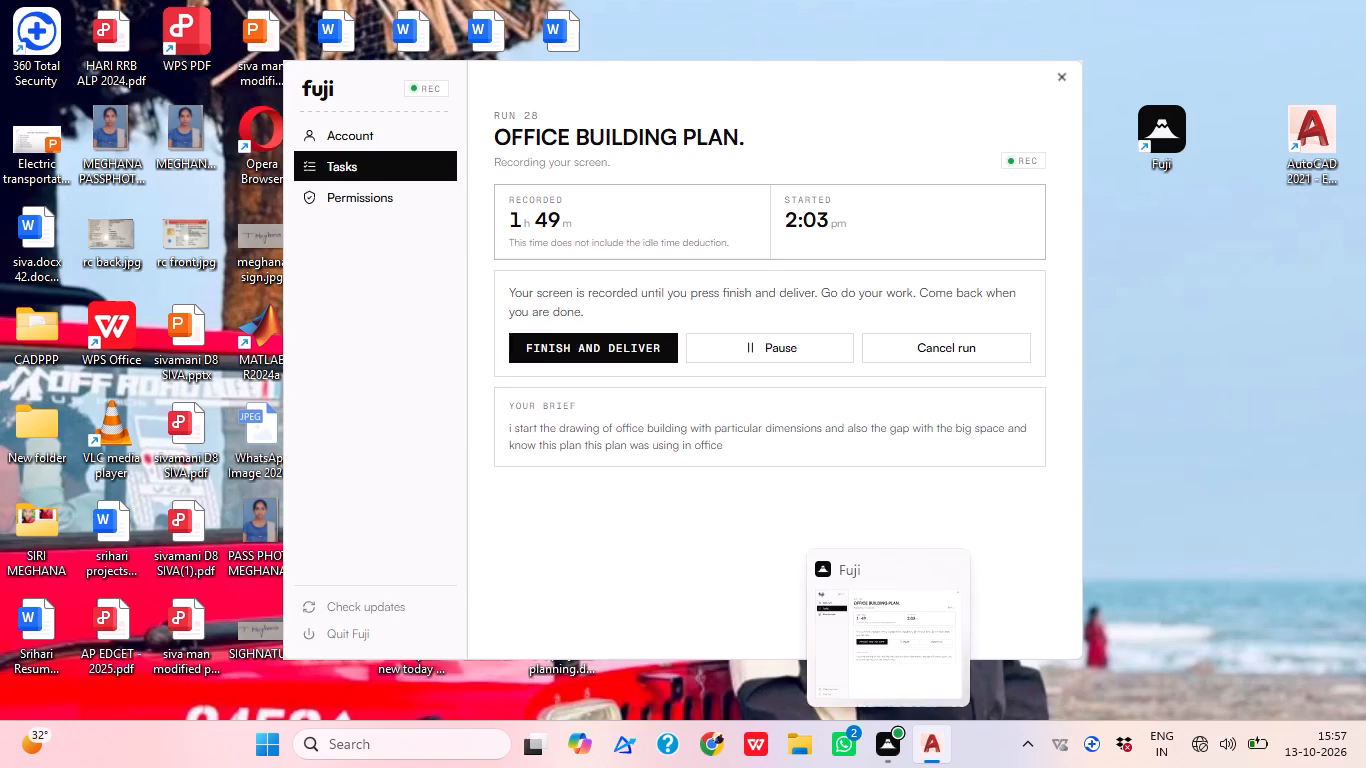
pyautogui.moveTo(666, 392); pyautogui.dragTo(658, 508, button='middle')
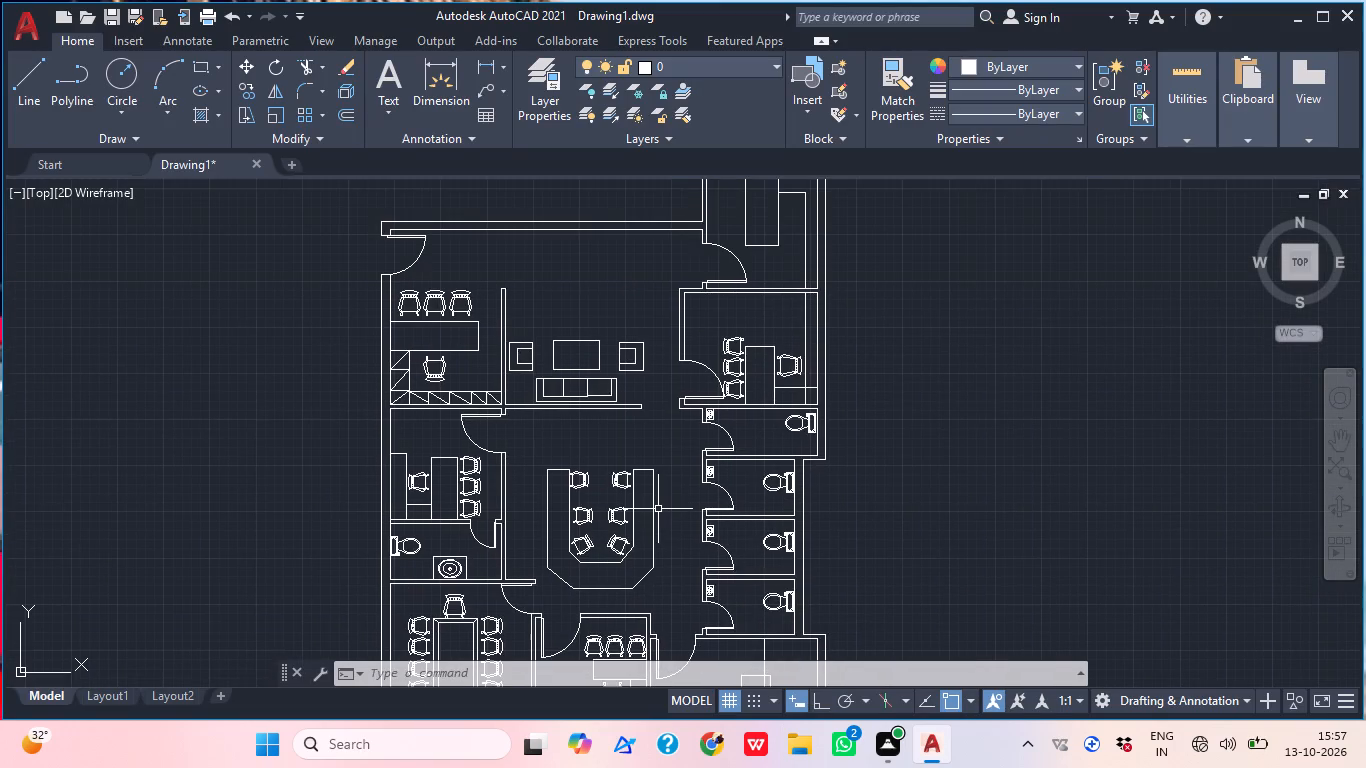
pyautogui.moveTo(613, 445); pyautogui.dragTo(698, 509, button='middle')
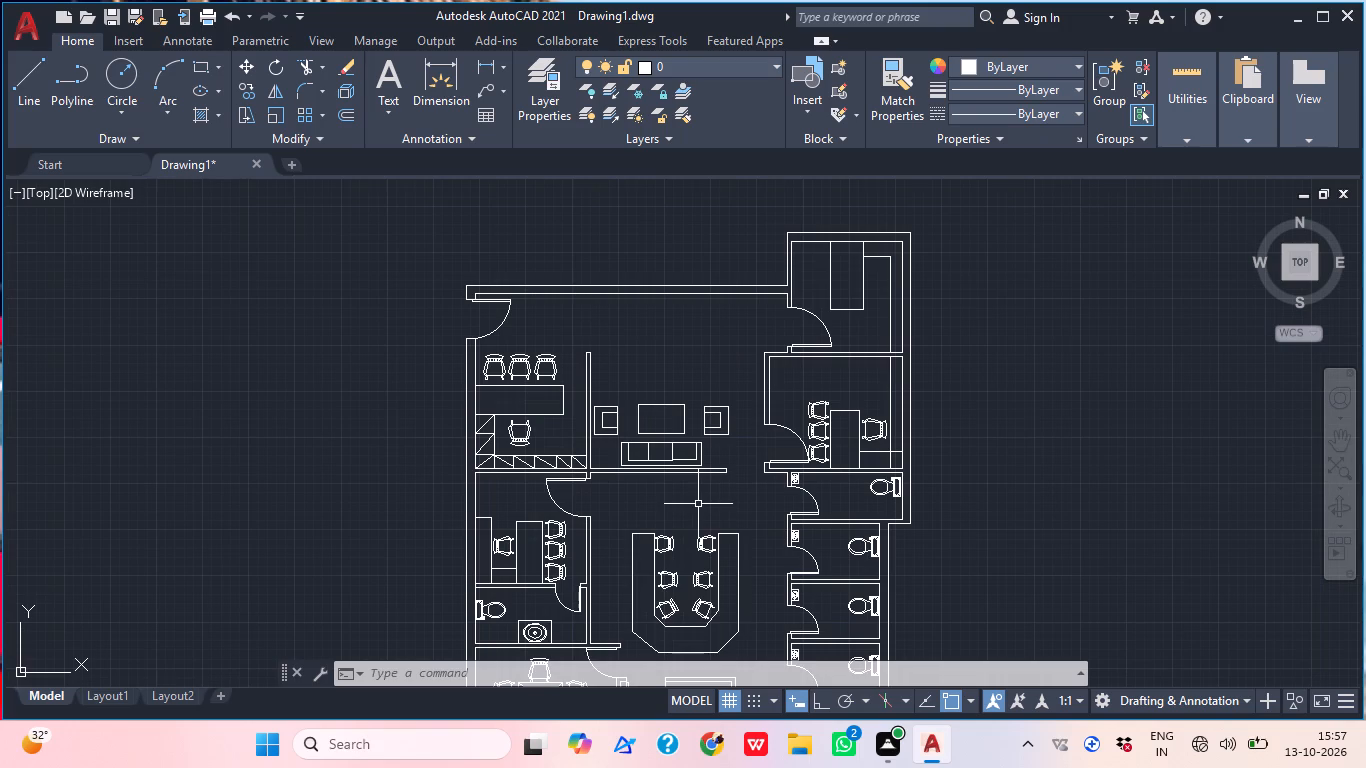
pyautogui.write('text')
pyautogui.press('space')
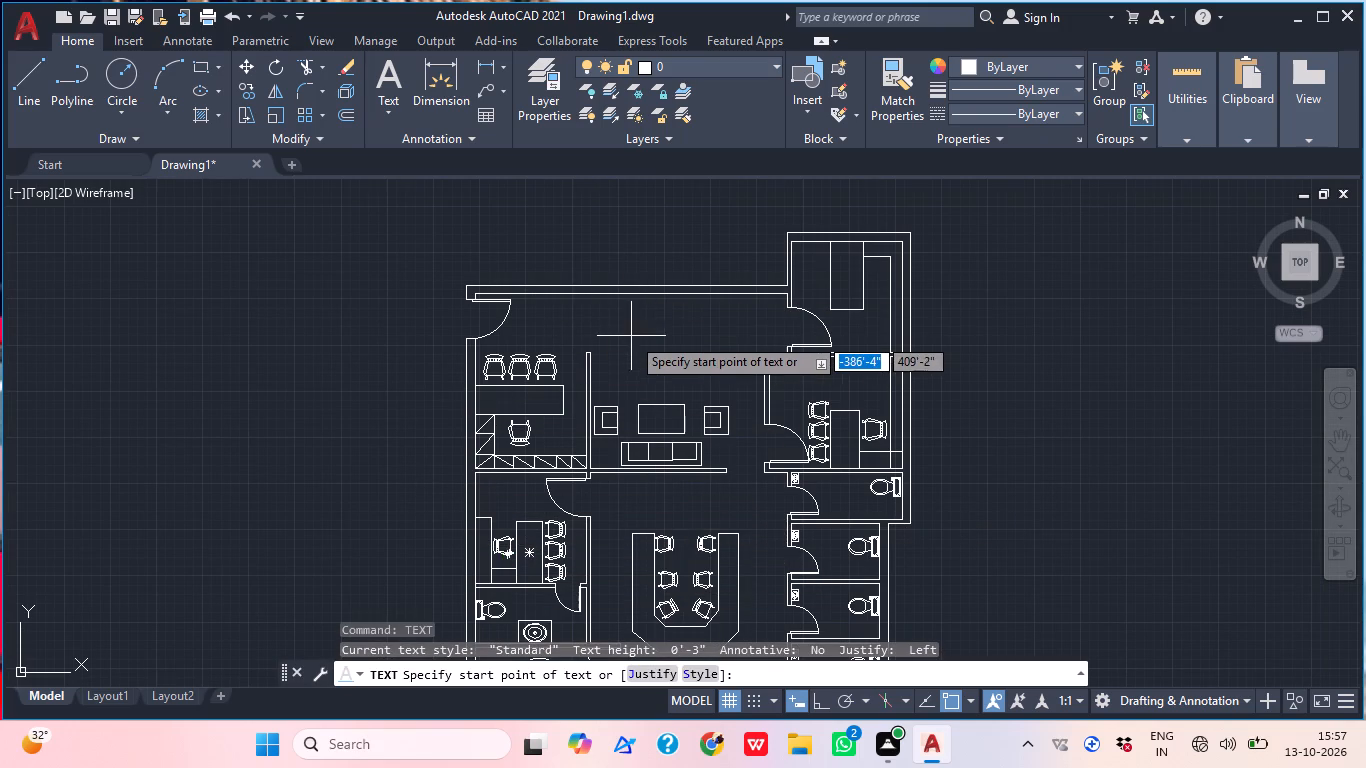
pyautogui.scroll(5, 624, 355)
pyautogui.click(603, 360)
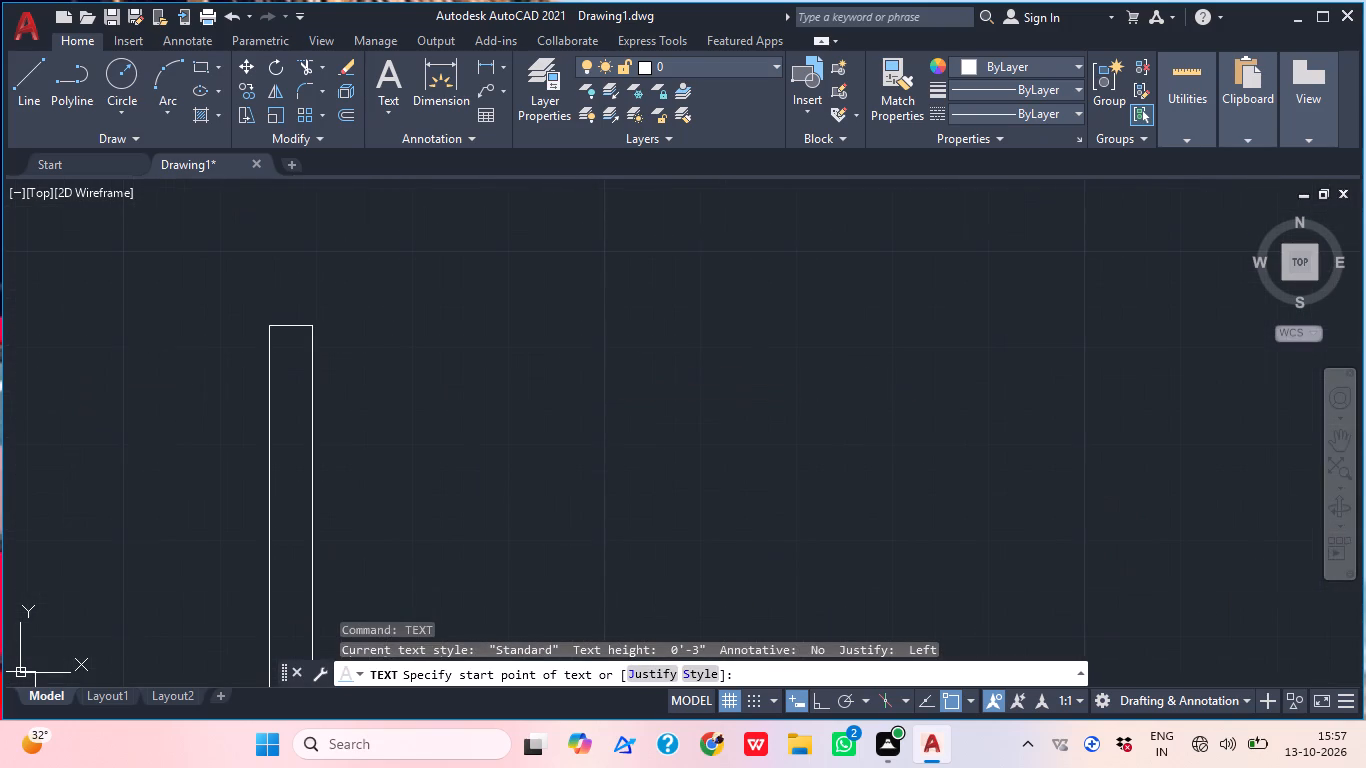
pyautogui.click(815, 702)
pyautogui.click(604, 410)
pyautogui.click(652, 371)
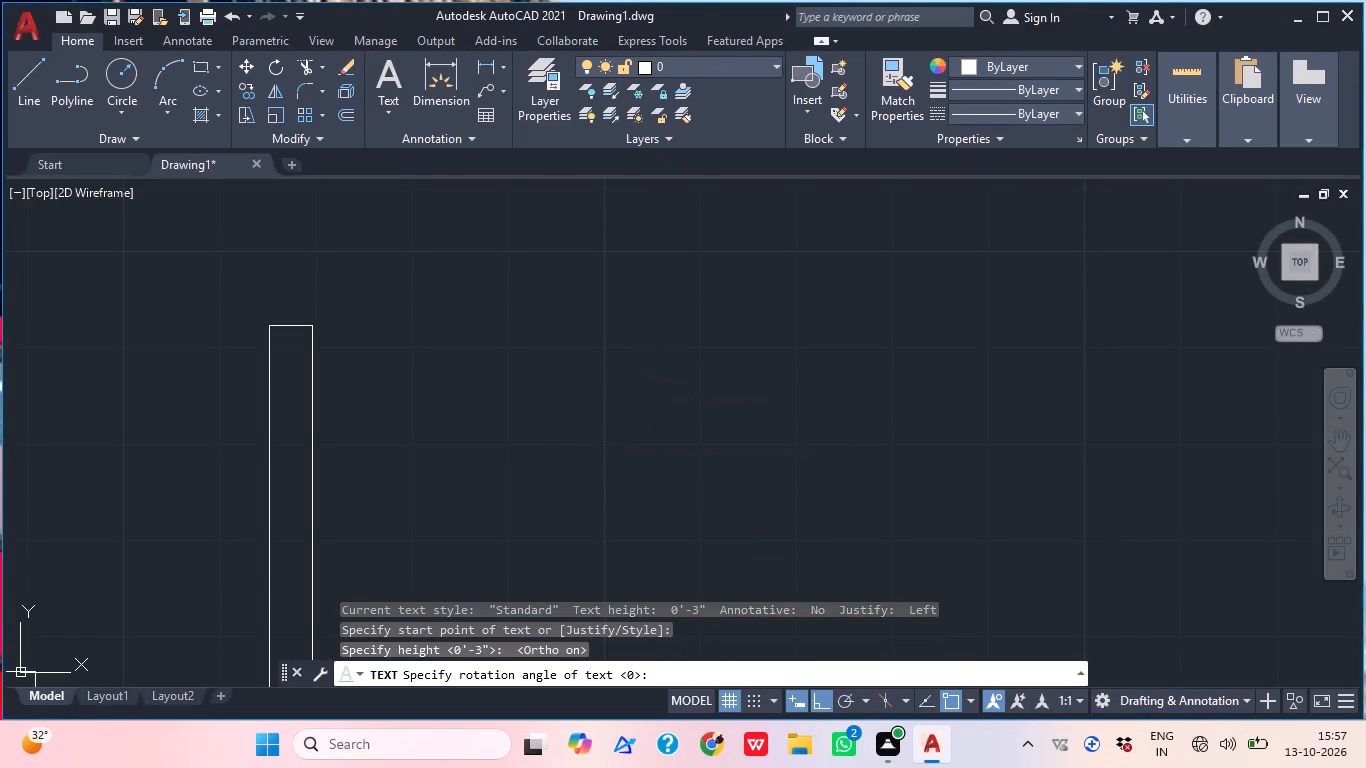
pyautogui.scroll(-1, 656, 413)
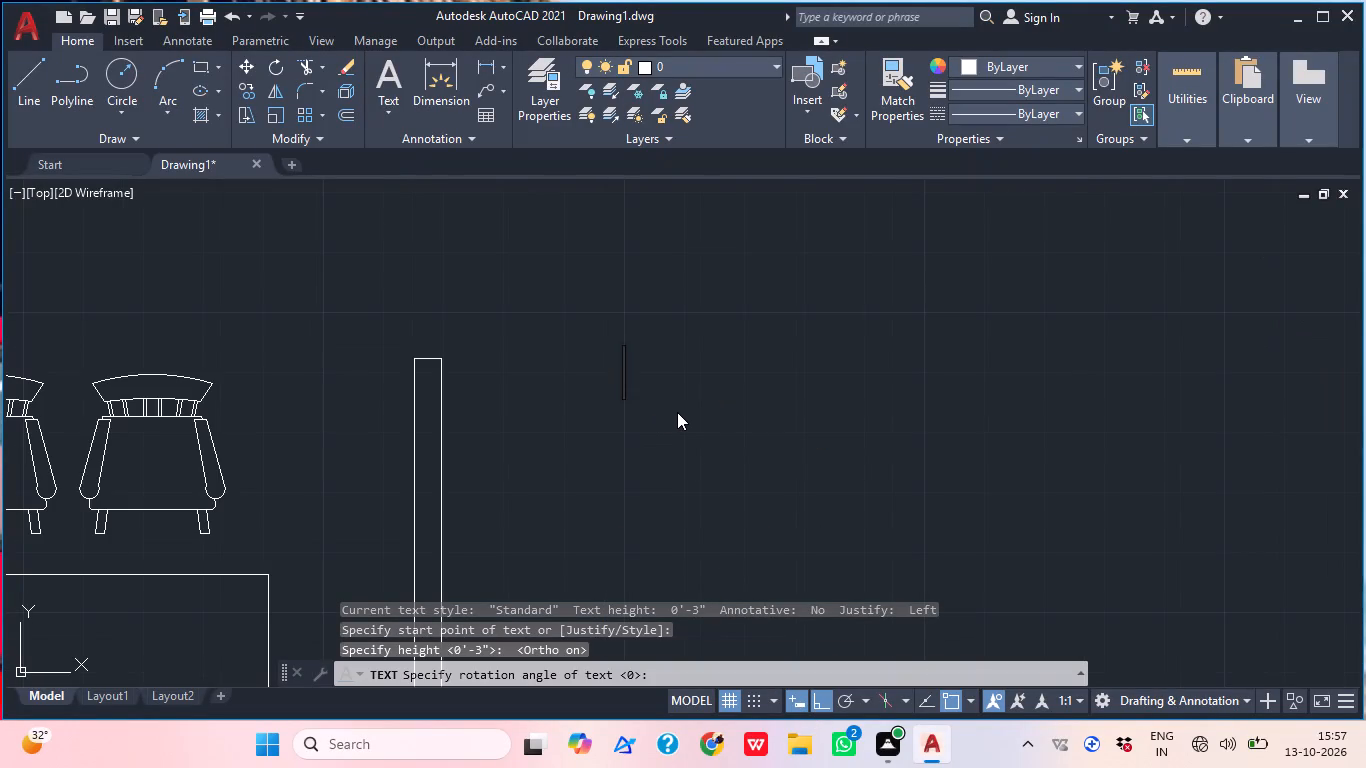
pyautogui.press('w')
pyautogui.press('BackSpace')
pyautogui.write('WATIN')
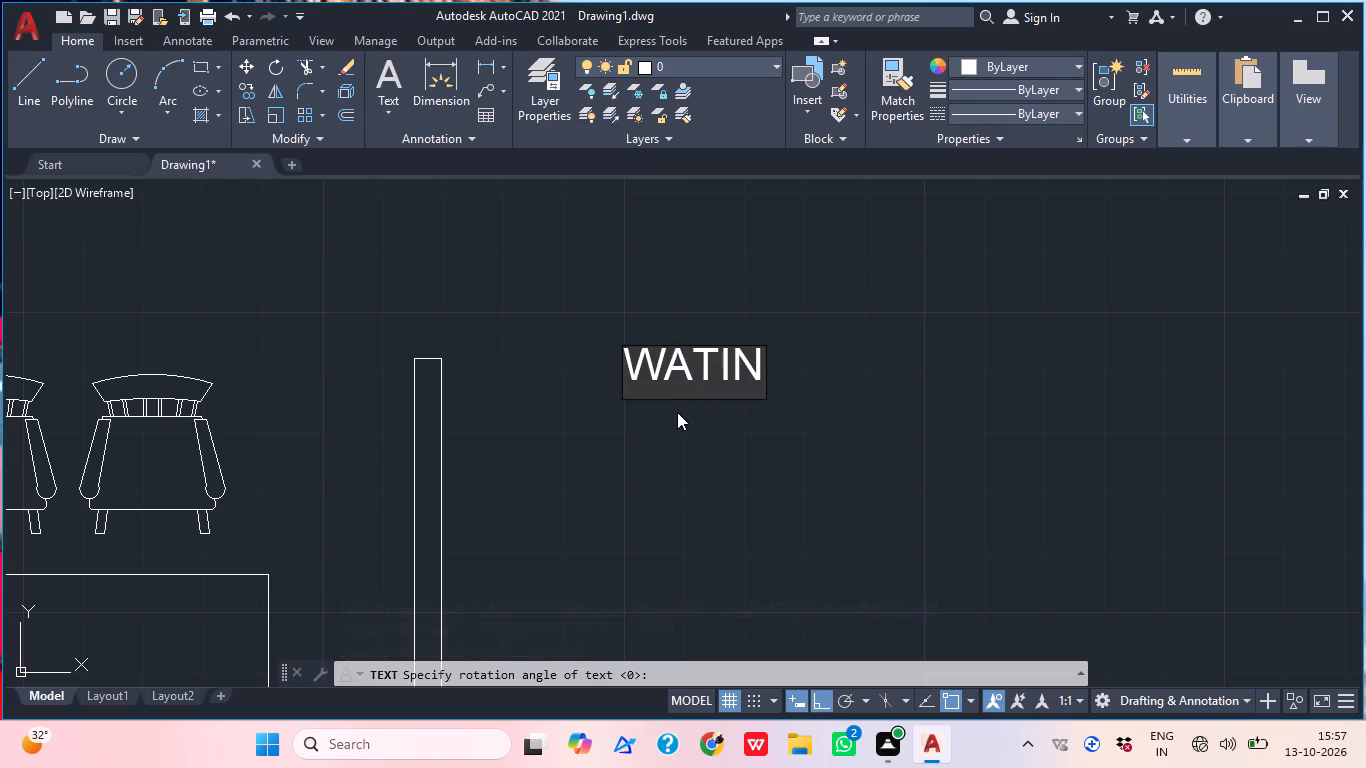
pyautogui.write('G')
pyautogui.press('space')
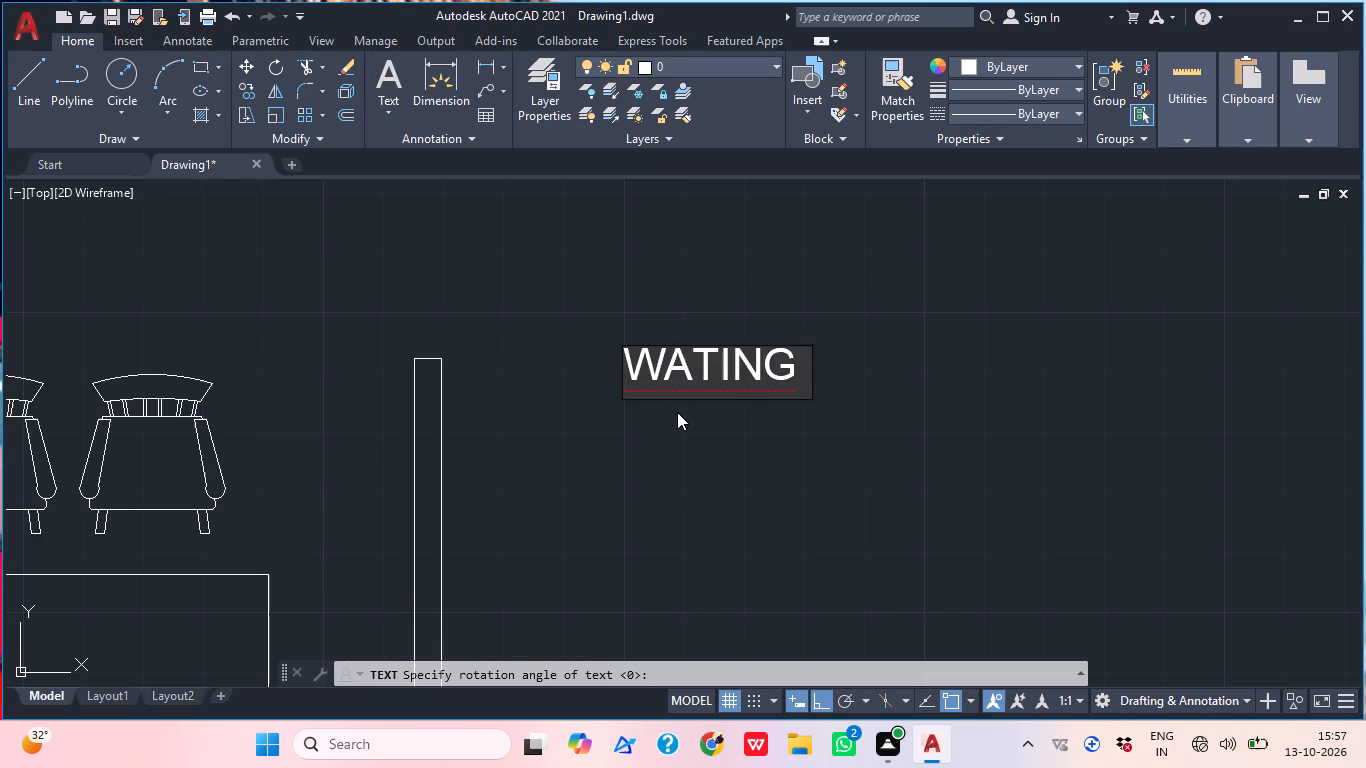
pyautogui.write('AREA')
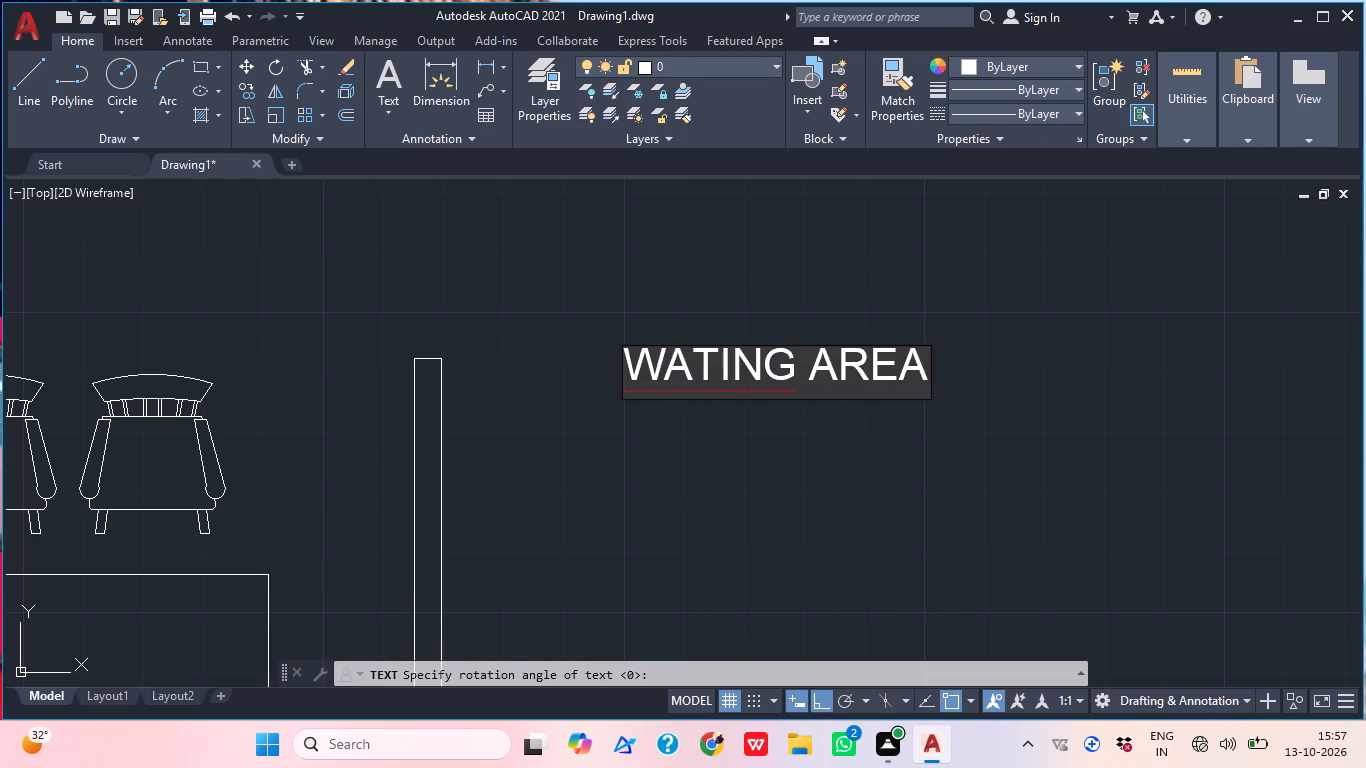
pyautogui.click(870, 402)
pyautogui.click(1009, 347)
pyautogui.press('Escape')
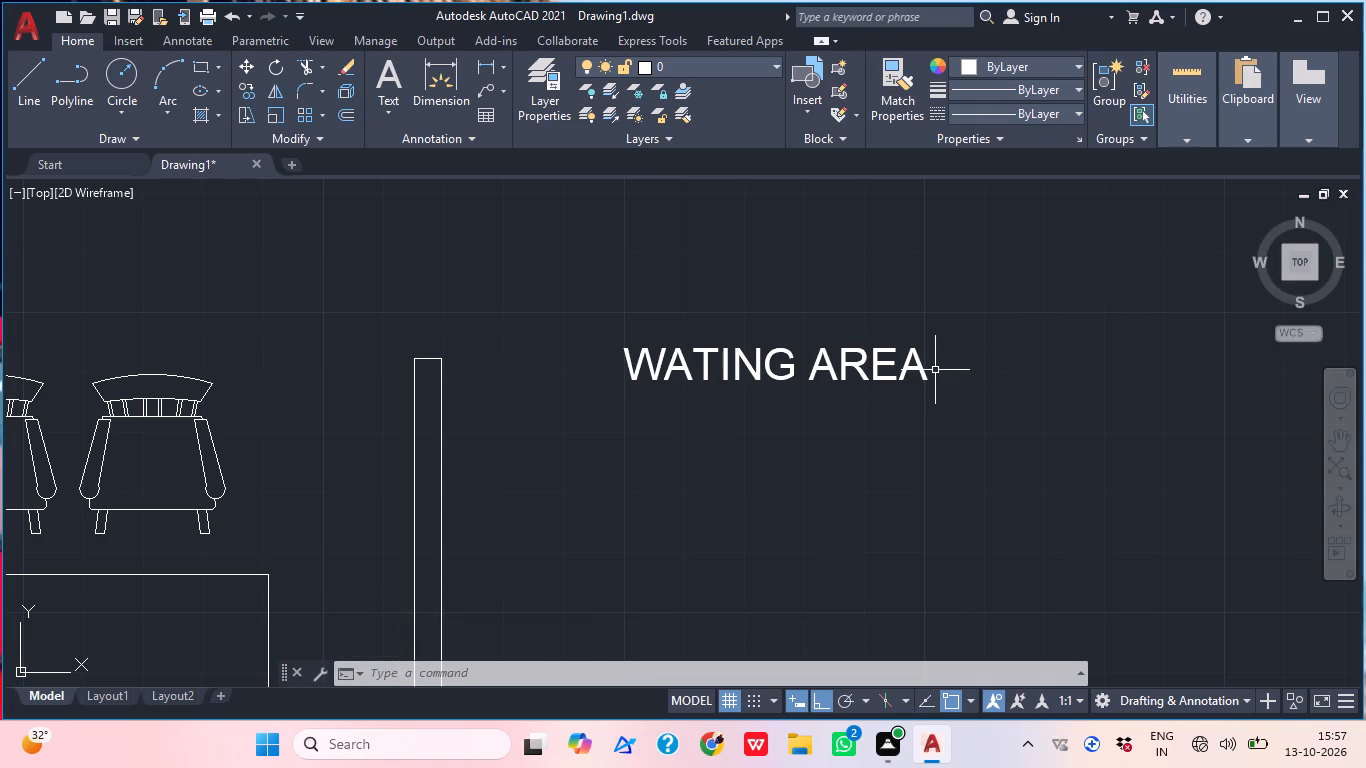
# Copy the "WATING AREA" text about 9" straight down to form a second line beneath it.
pyautogui.click(960, 368)
pyautogui.click(640, 360)
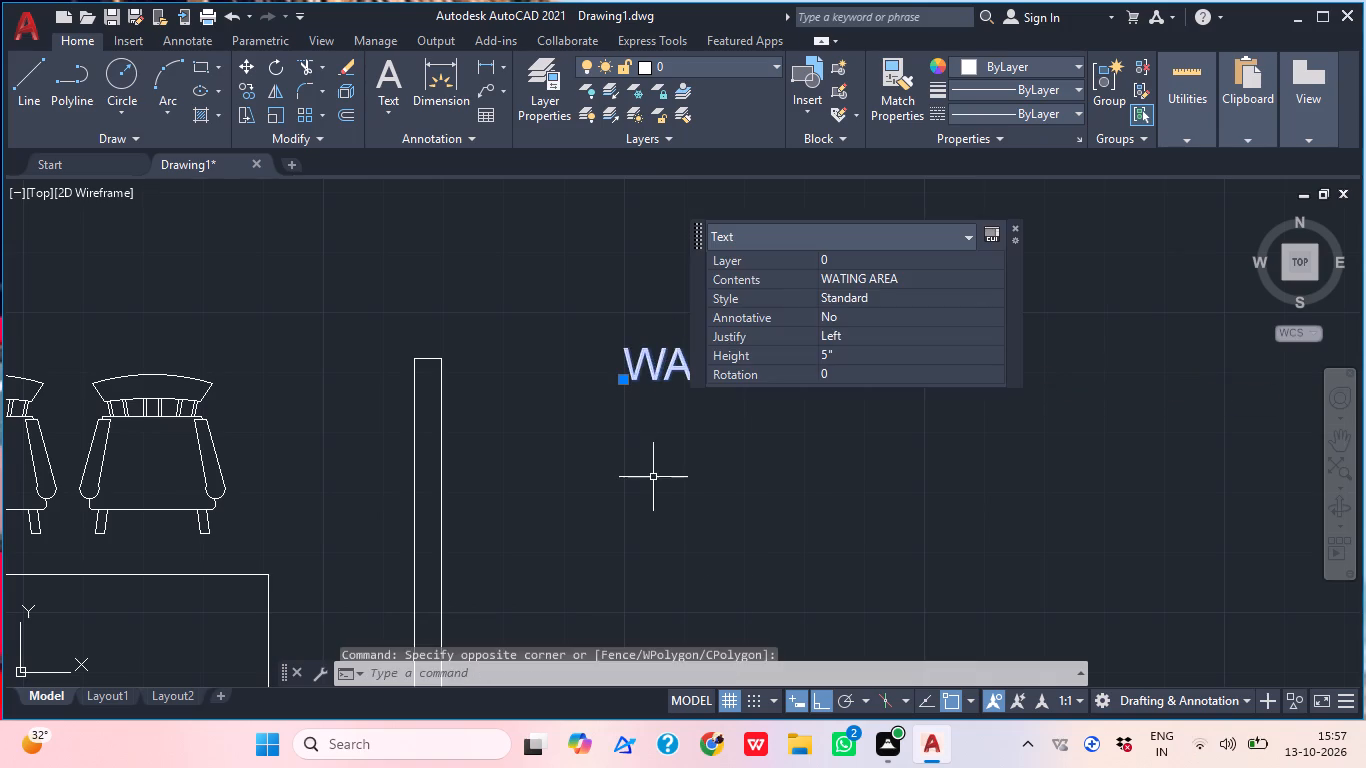
pyautogui.write('COP')
pyautogui.press('space')
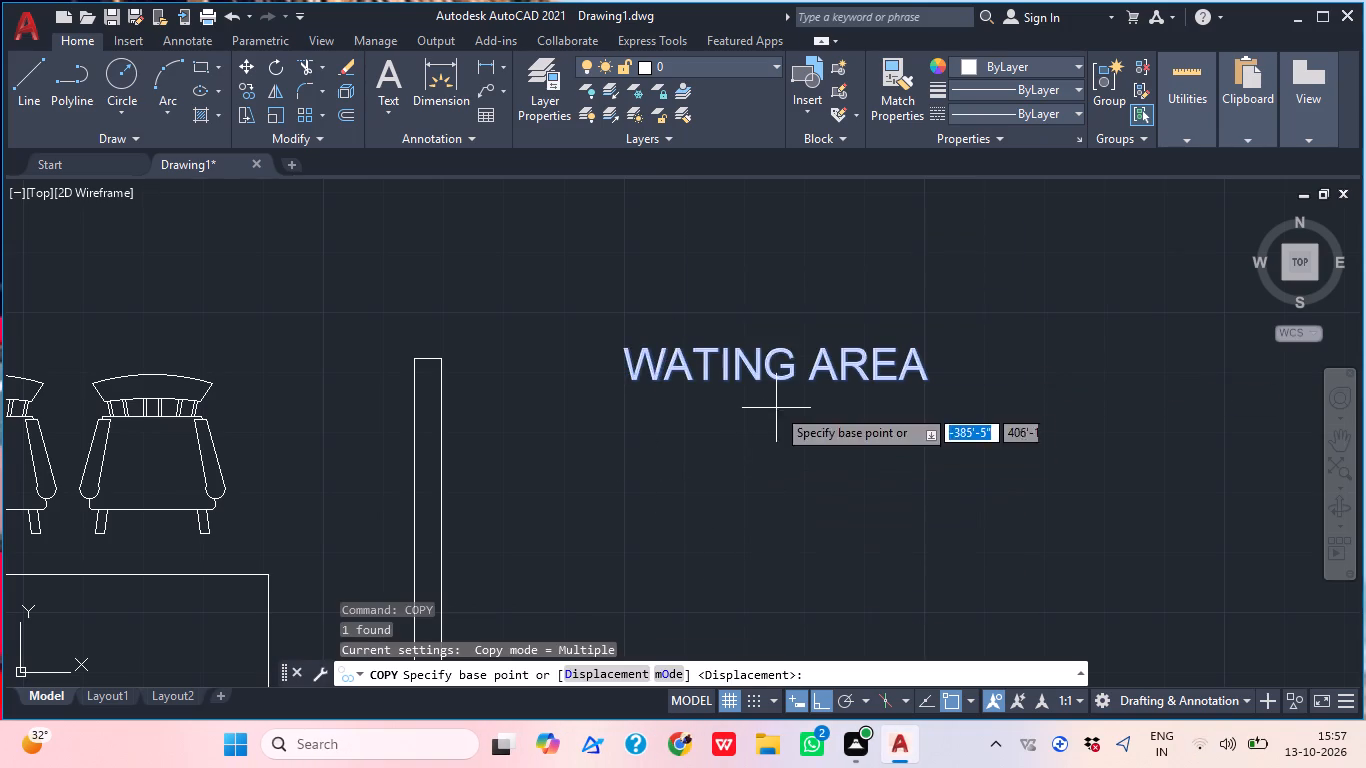
pyautogui.click(774, 376)
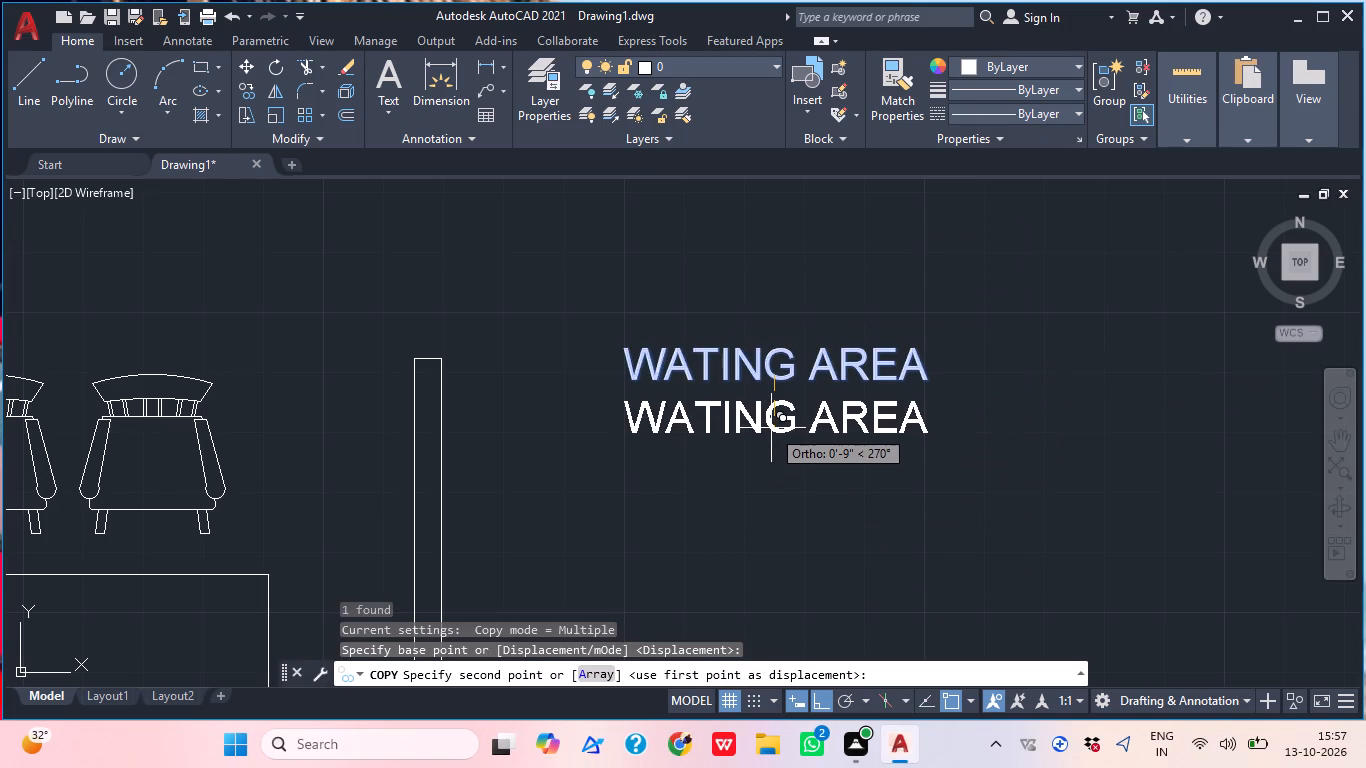
pyautogui.click(771, 428)
pyautogui.press('Escape')
# Change the copied lower text line to read 14'5" X 15'9".
pyautogui.doubleClick(774, 403)
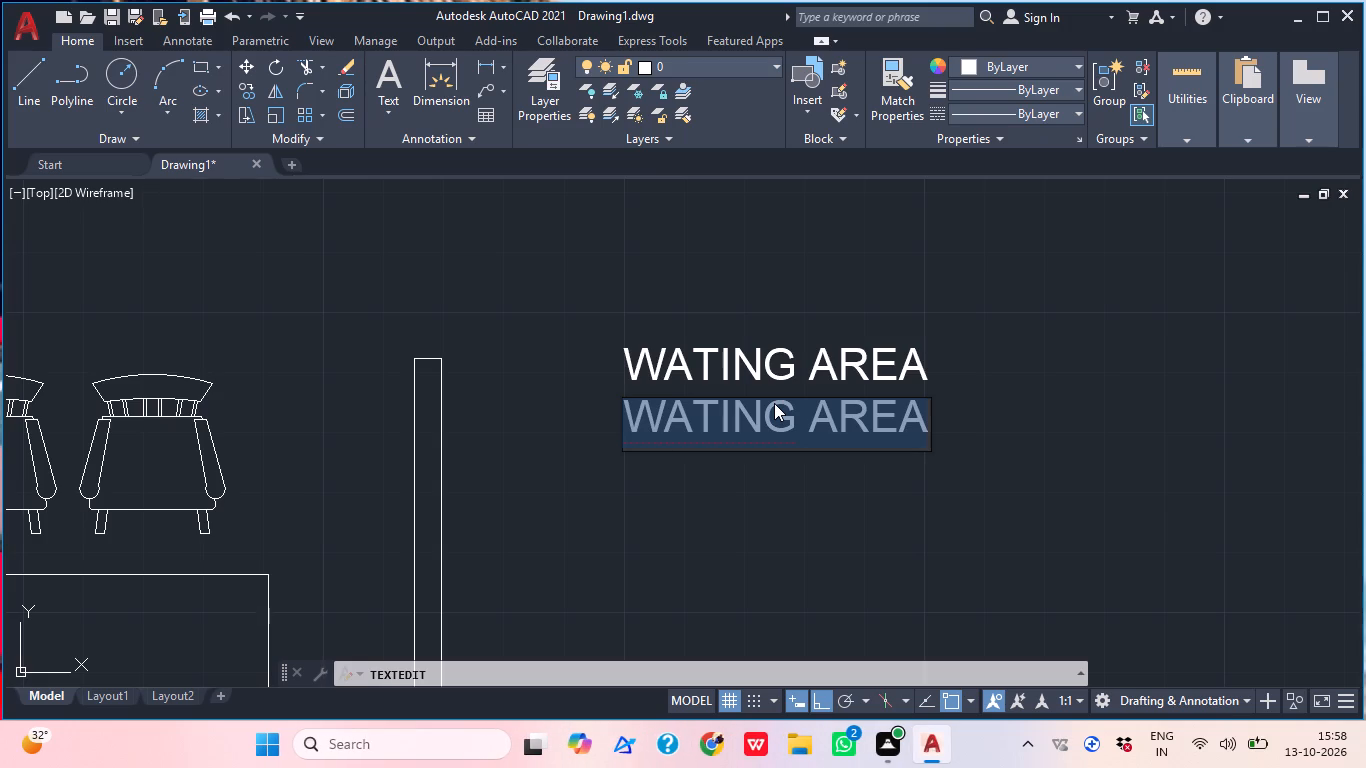
pyautogui.write('14\'5"')
pyautogui.press('space')
pyautogui.write("X 15'")
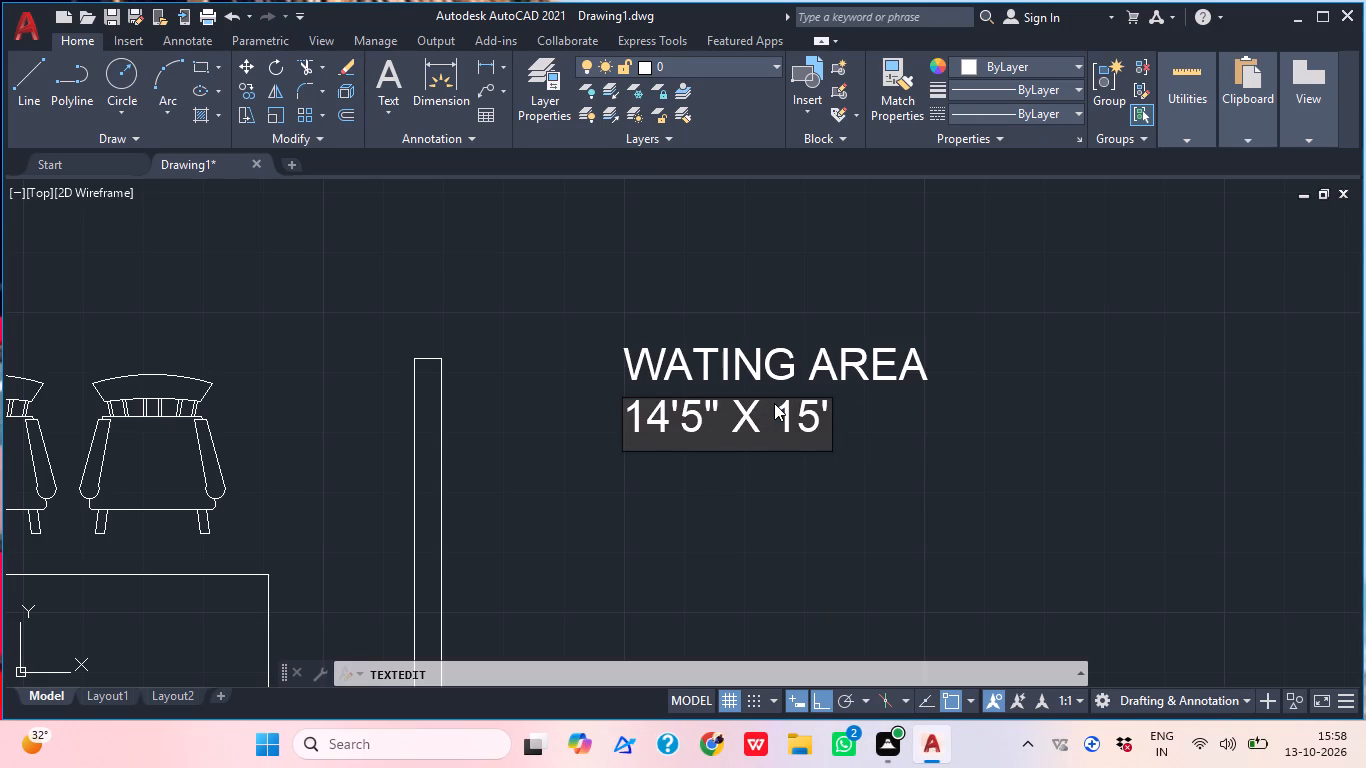
pyautogui.write('9"')
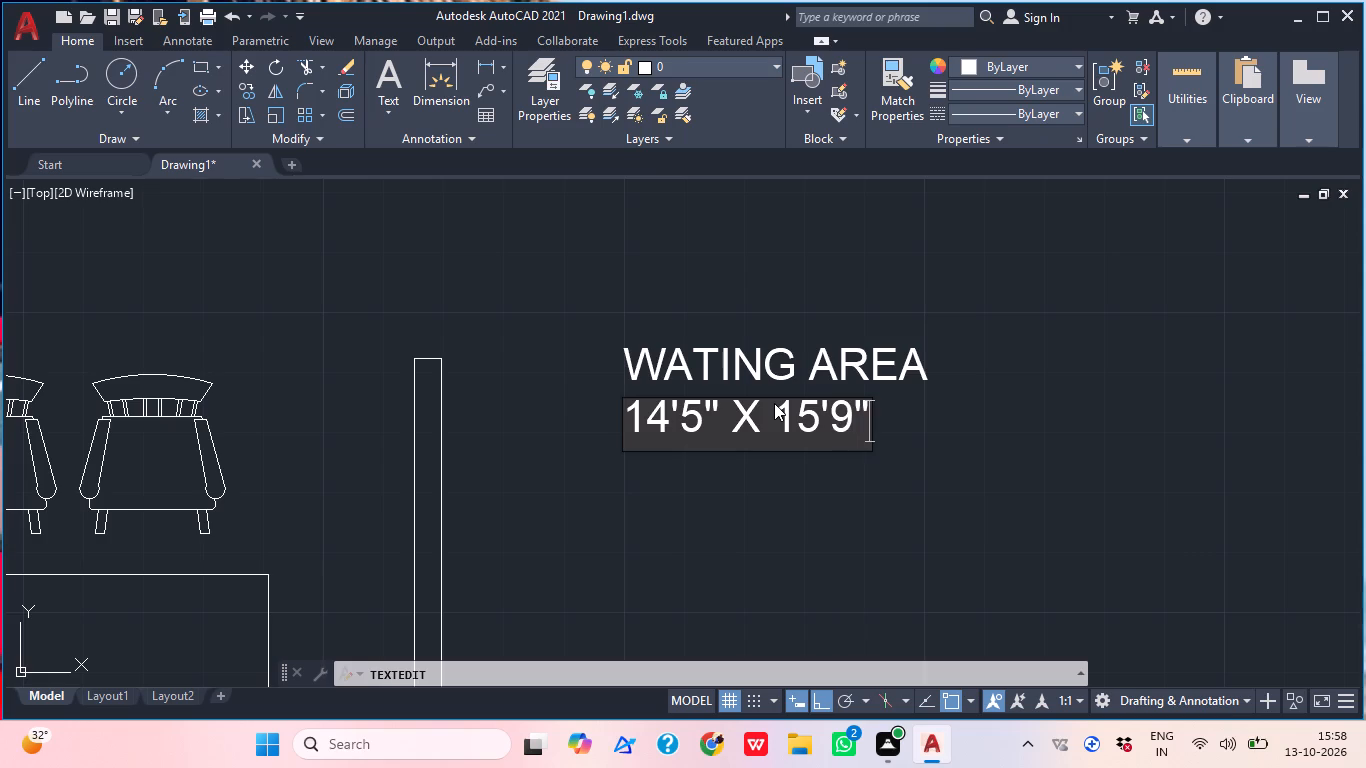
pyautogui.click(901, 477)
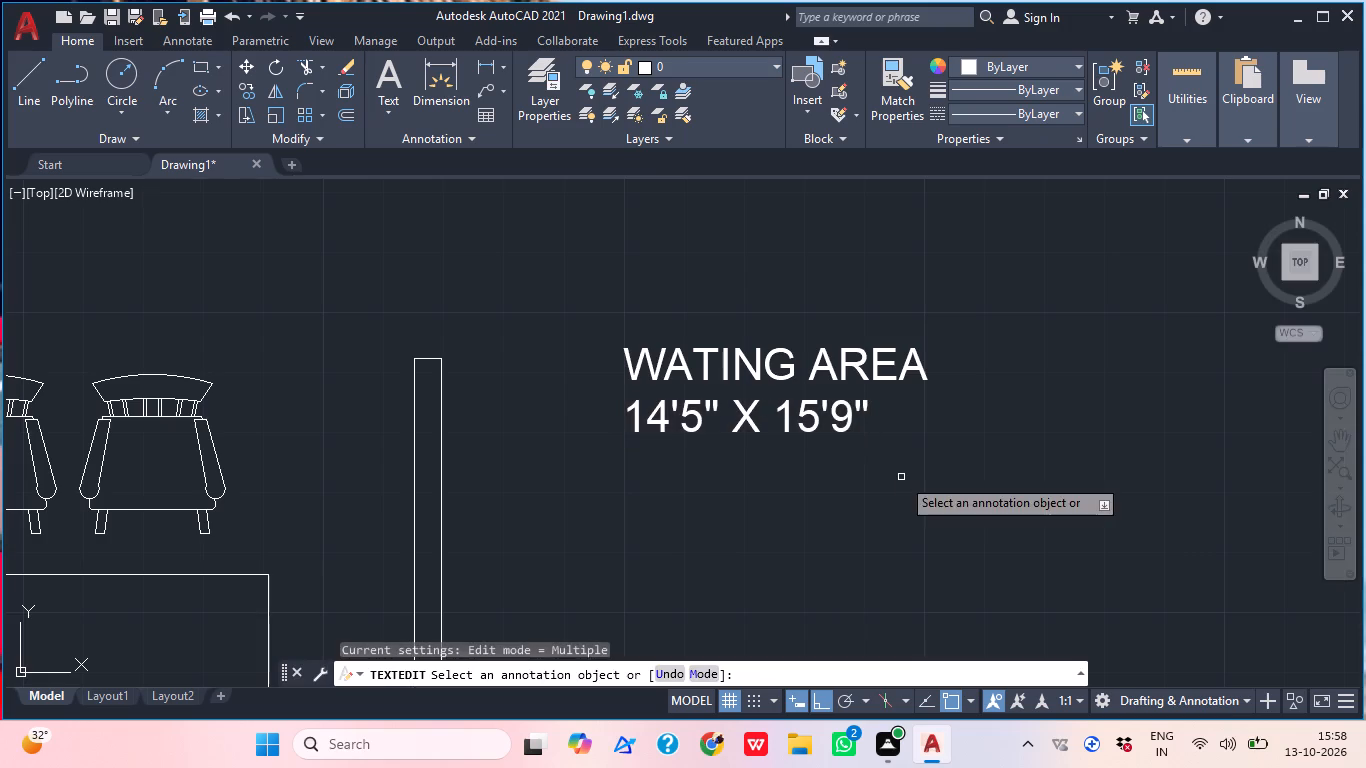
pyautogui.press('Escape')
# Copy the two-line waiting area label, unconstrained by Ortho, to the space north of the guest chairs in the northwest office.
pyautogui.scroll(-2, 888, 441)
pyautogui.click(888, 441)
pyautogui.click(825, 404)
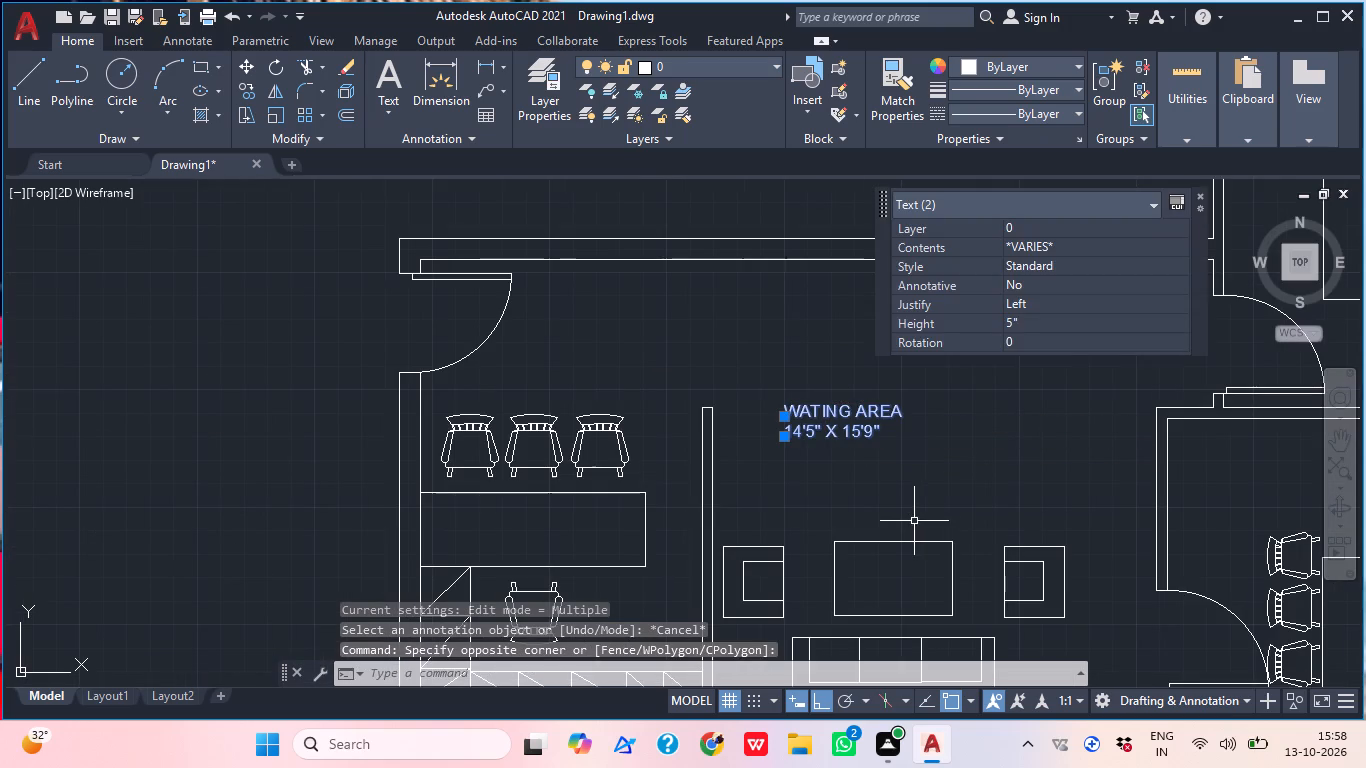
pyautogui.press('c')
pyautogui.press('p')
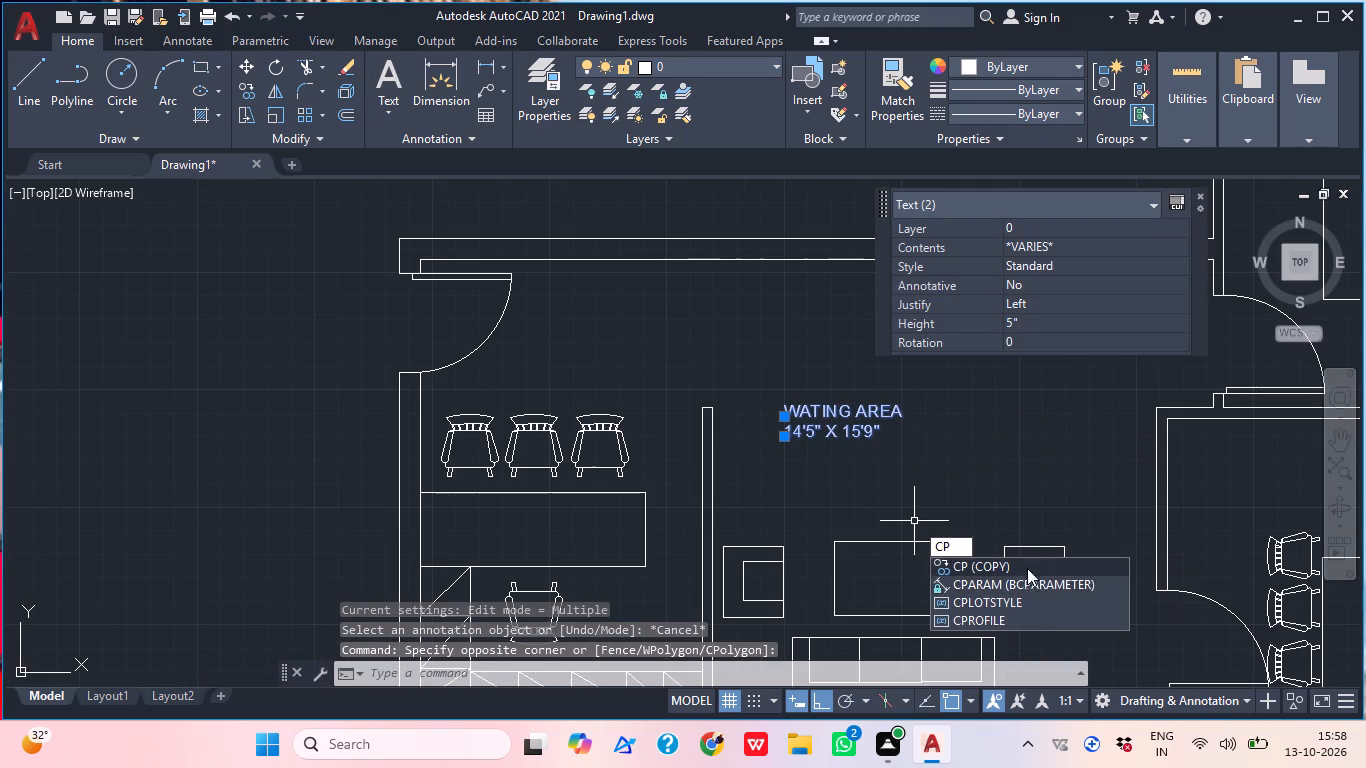
pyautogui.click(996, 562)
pyautogui.click(857, 432)
pyautogui.moveTo(792, 523); pyautogui.dragTo(764, 400, button='middle')
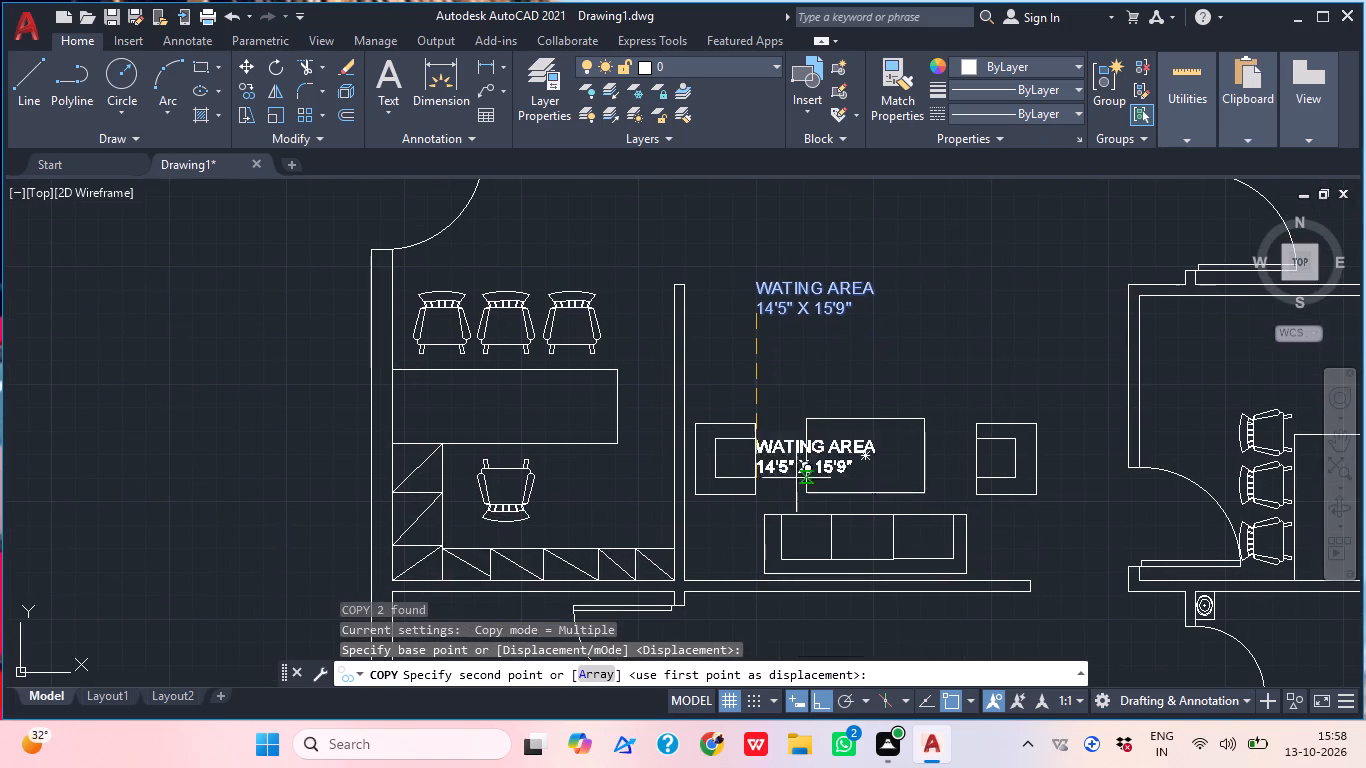
pyautogui.click(821, 698)
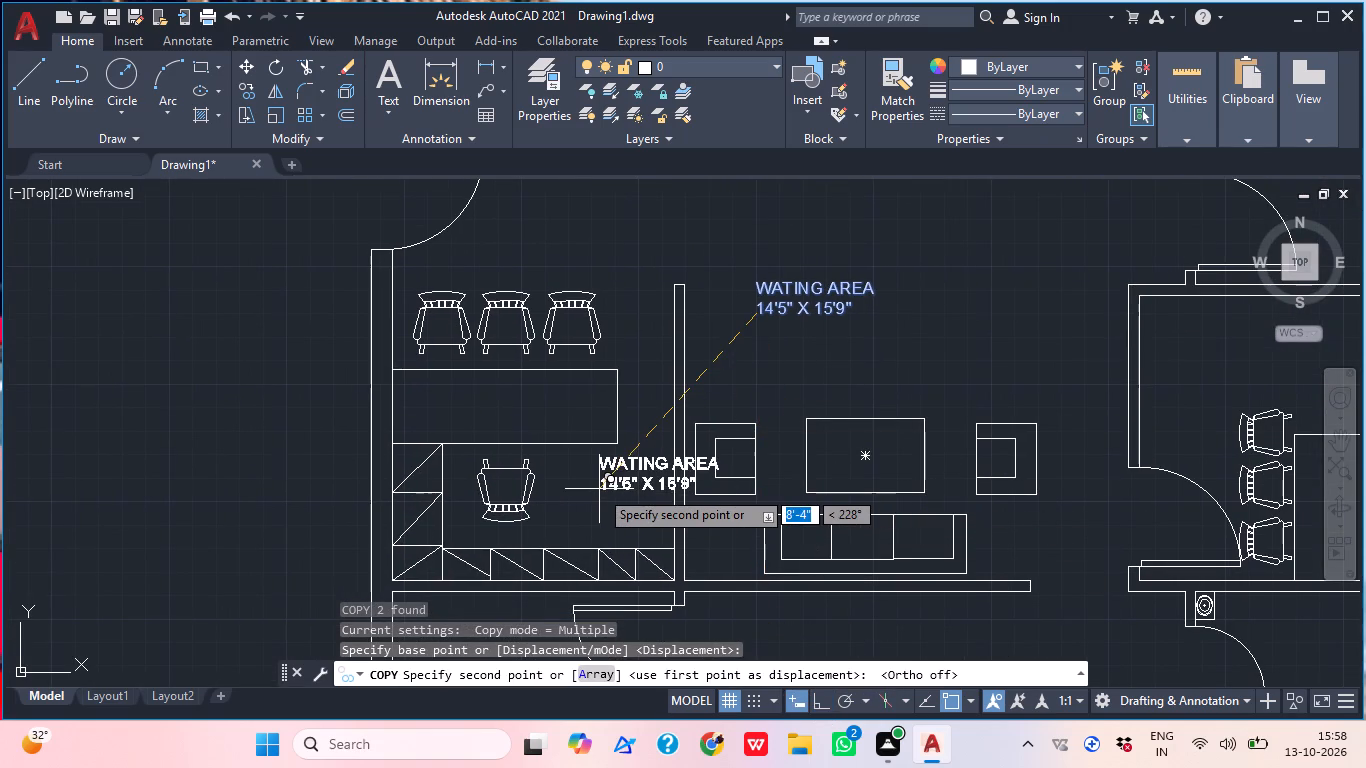
pyautogui.click(494, 262)
# Copy the two-line label into the office east of the waiting area and into the northeast corner room, just east of its door.
pyautogui.moveTo(698, 382); pyautogui.dragTo(398, 405, button='middle')
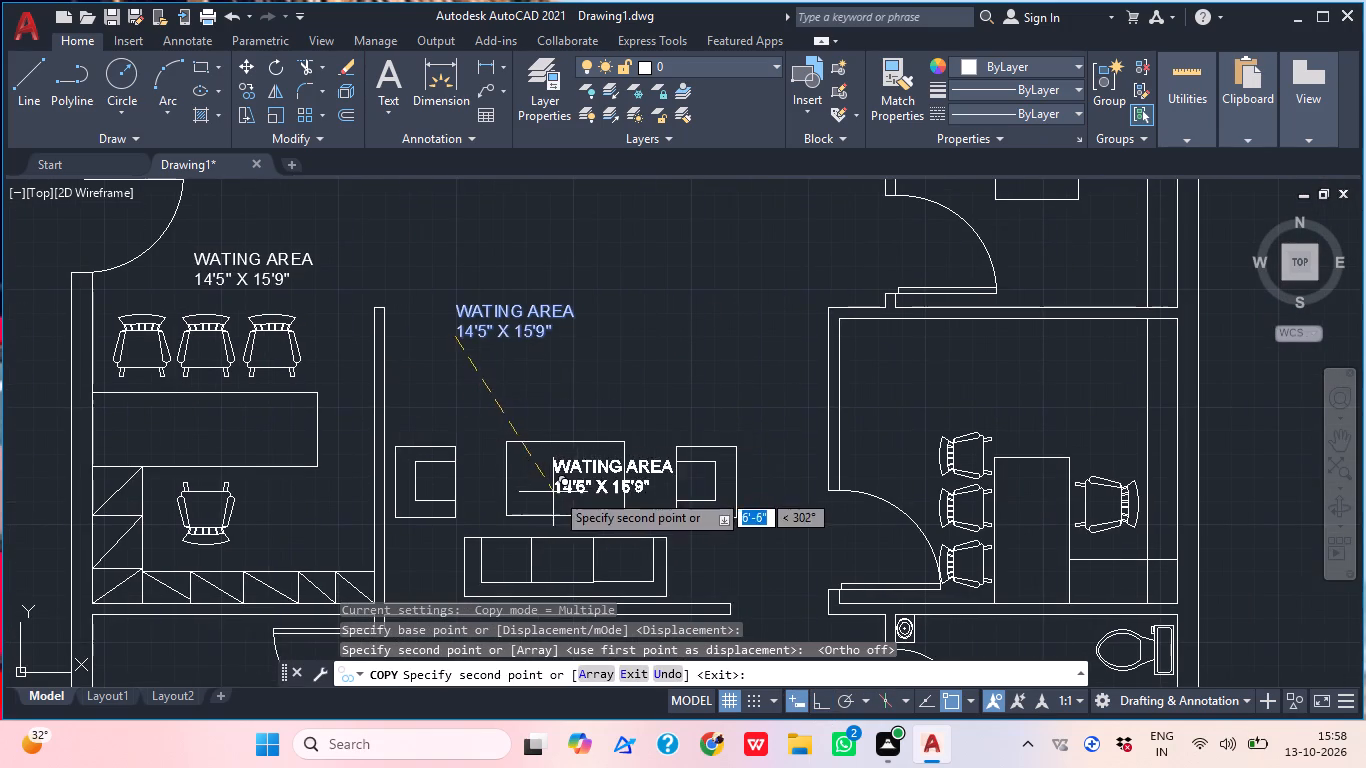
pyautogui.click(899, 387)
pyautogui.moveTo(903, 386); pyautogui.dragTo(737, 626, button='middle')
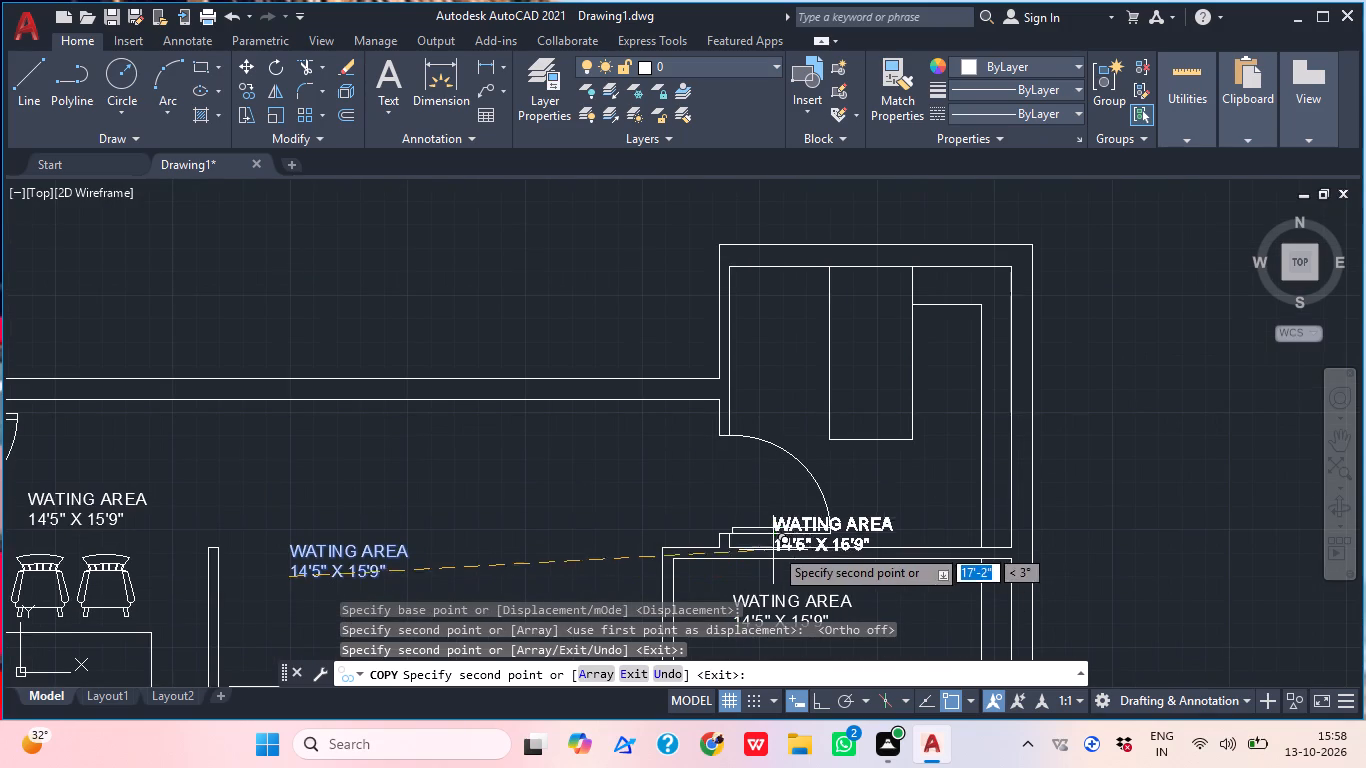
pyautogui.click(853, 503)
# Copy the two-line label into each of the four toilets along the east side.
pyautogui.moveTo(905, 539); pyautogui.dragTo(992, 221, button='middle')
pyautogui.moveTo(870, 485); pyautogui.dragTo(806, 350, button='middle')
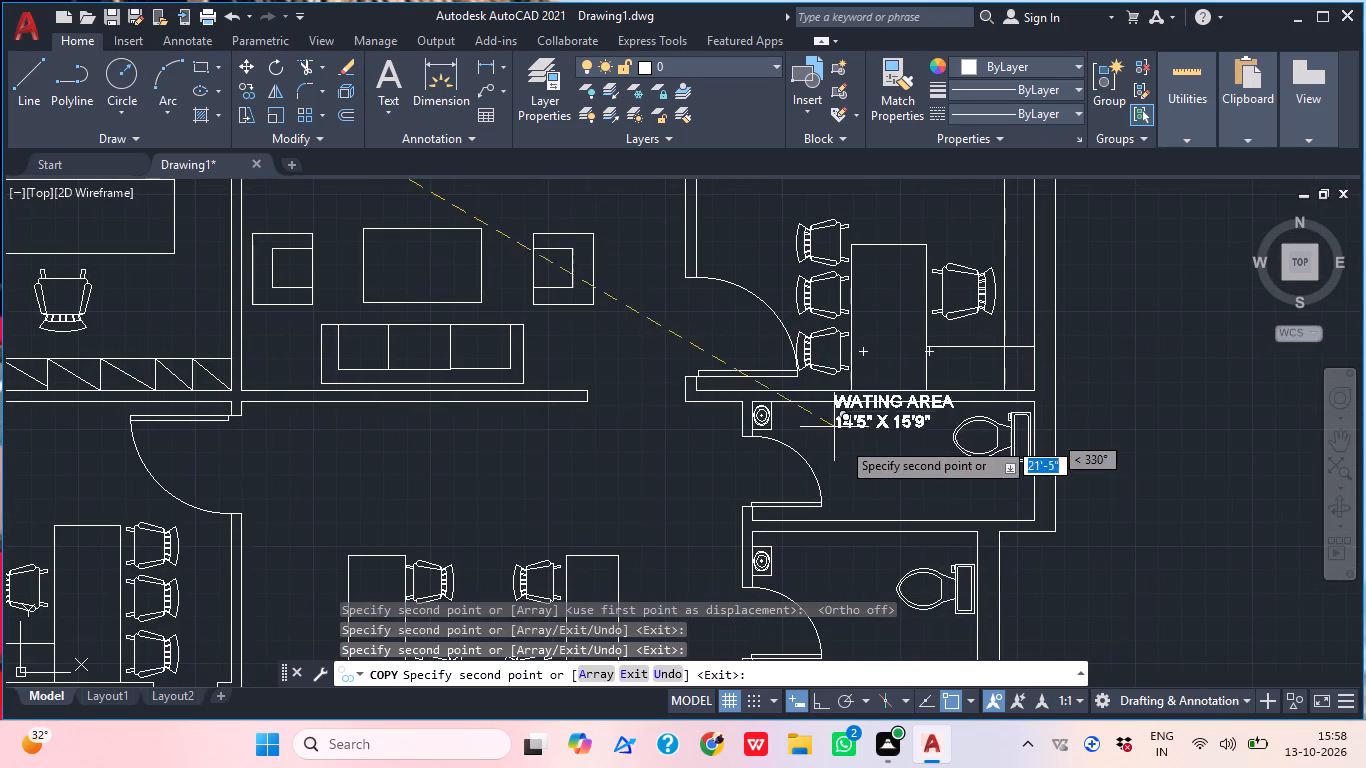
pyautogui.click(834, 482)
pyautogui.moveTo(845, 536); pyautogui.dragTo(847, 266, button='middle')
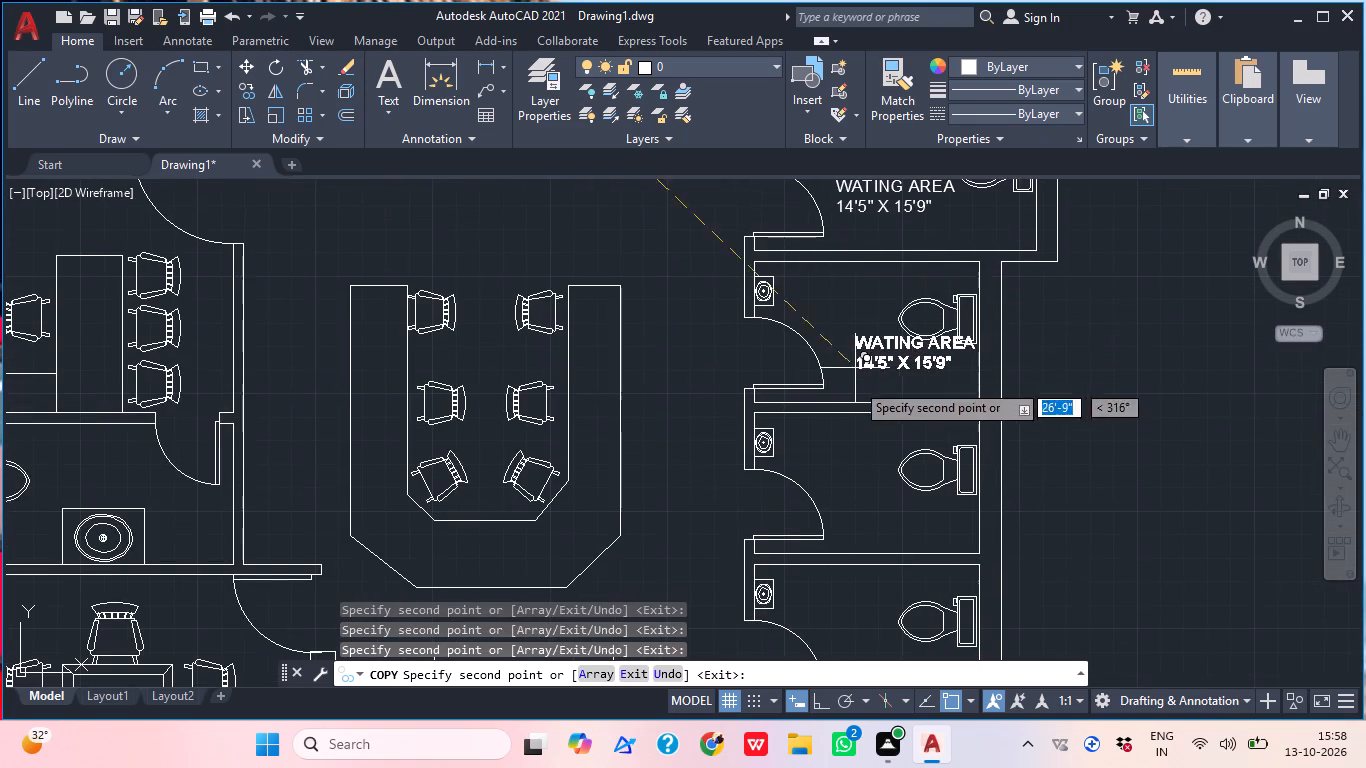
pyautogui.click(837, 382)
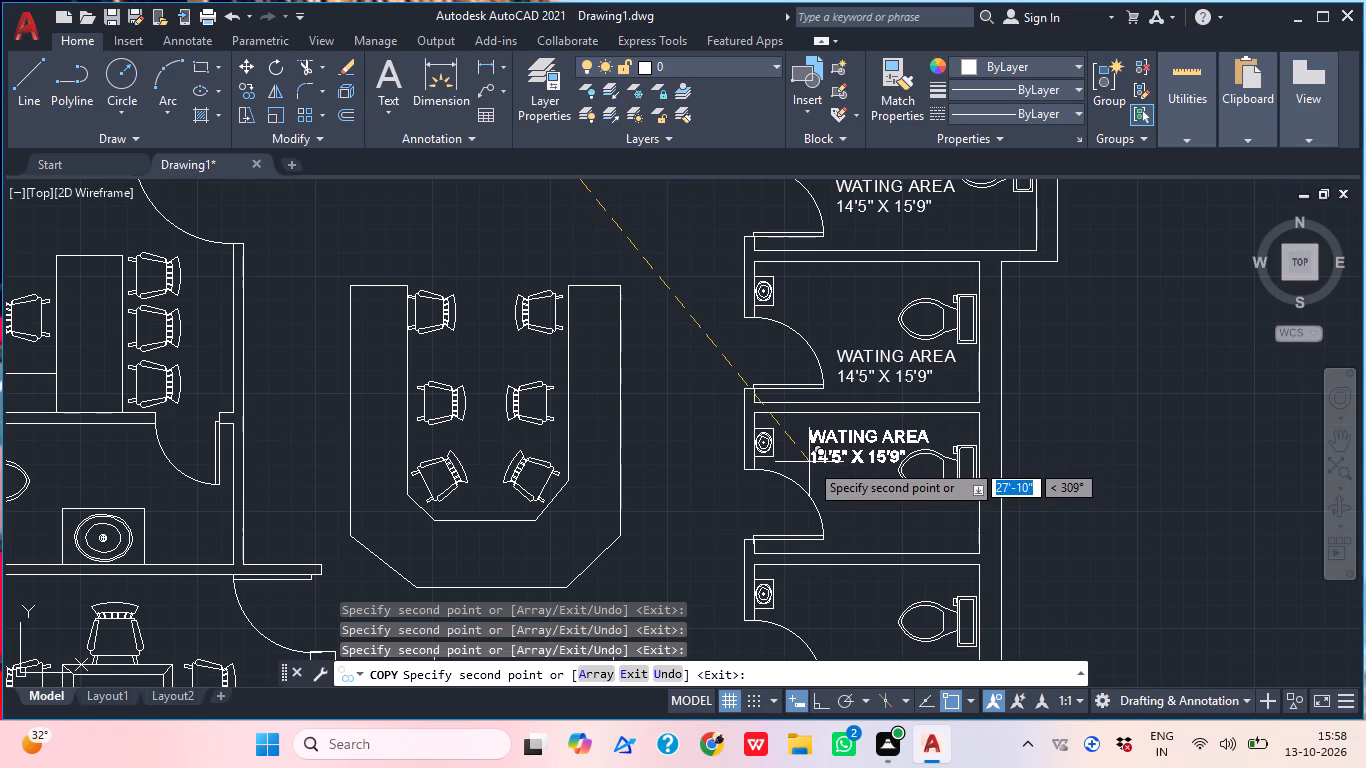
pyautogui.click(806, 461)
pyautogui.moveTo(828, 541); pyautogui.dragTo(774, 263, button='middle')
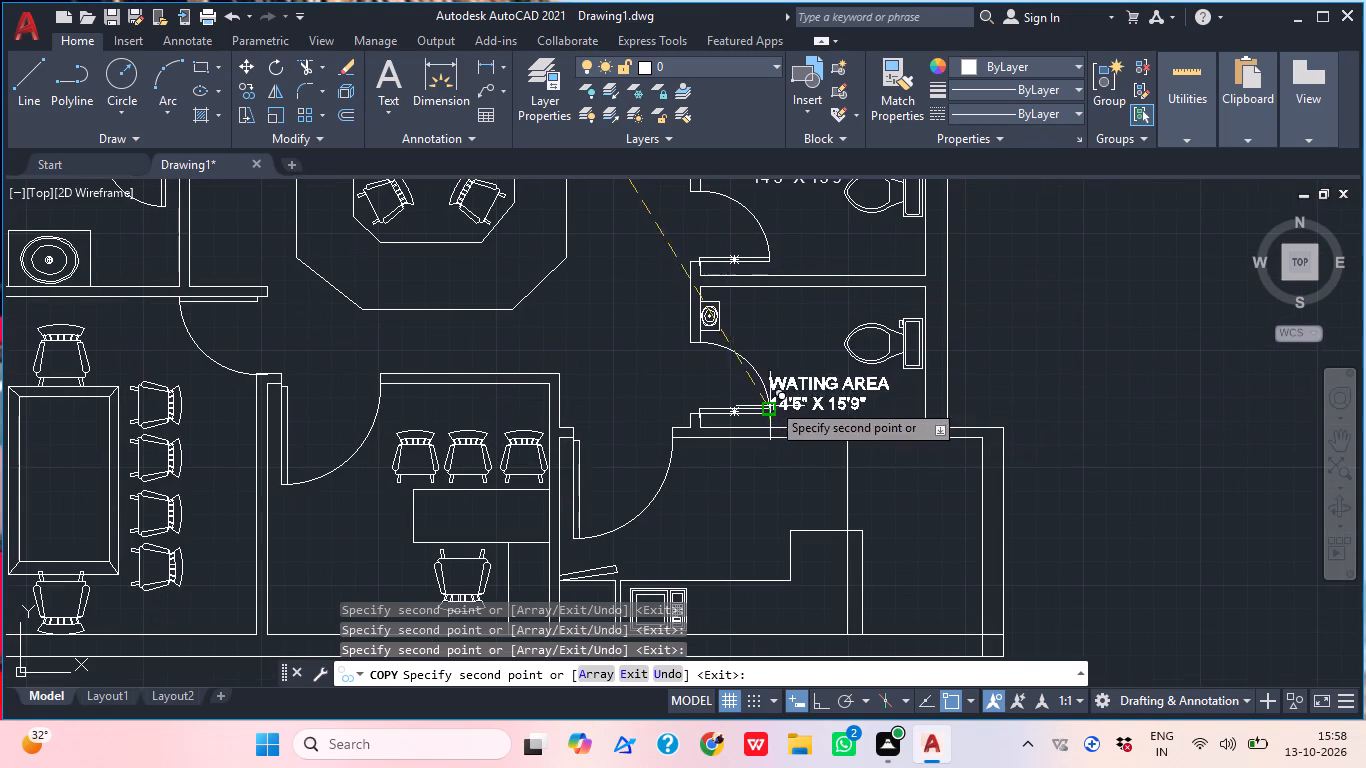
pyautogui.click(741, 333)
# Copy the two-line label above the microwave counter in the southeast room and into the southwest corner of the adjacent office.
pyautogui.moveTo(781, 412); pyautogui.dragTo(779, 304, button='middle')
pyautogui.scroll(1, 781, 412)
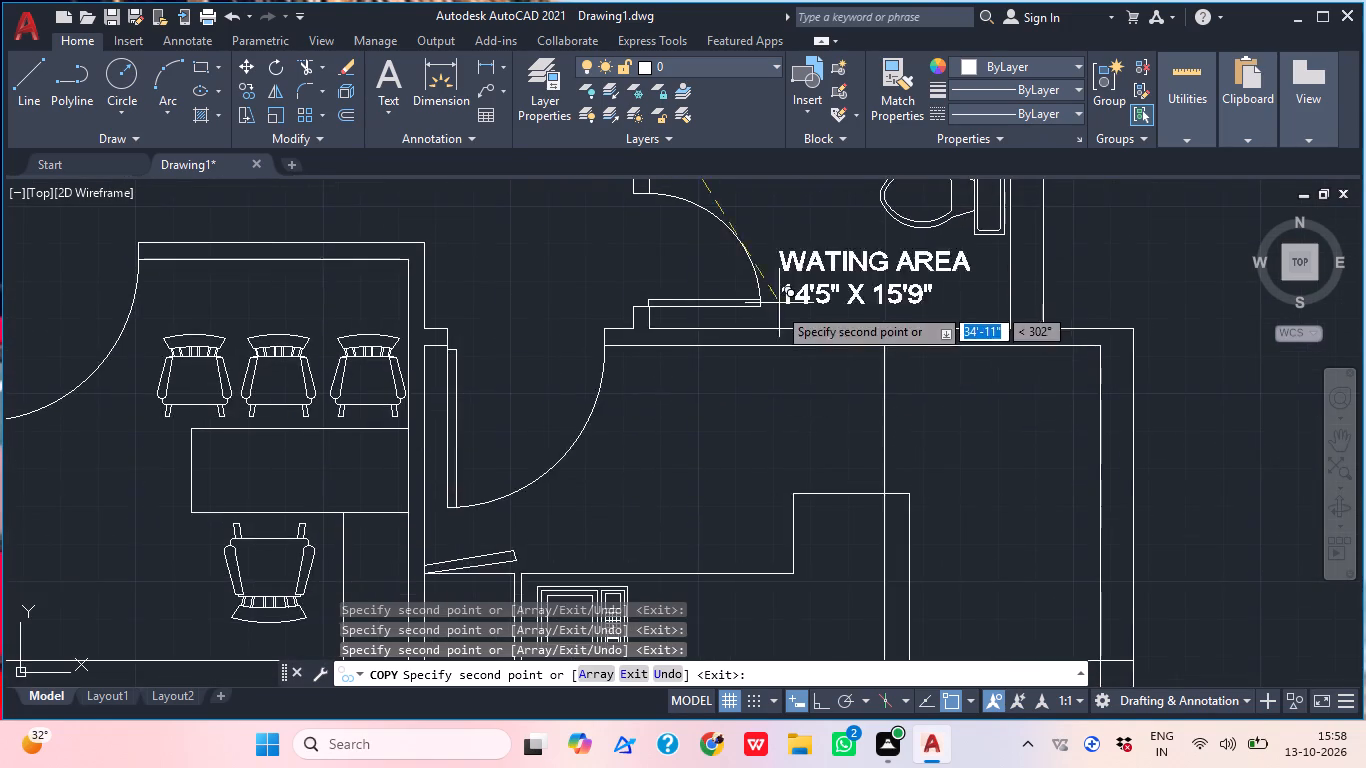
pyautogui.moveTo(740, 411); pyautogui.dragTo(740, 270, button='middle')
pyautogui.click(575, 401)
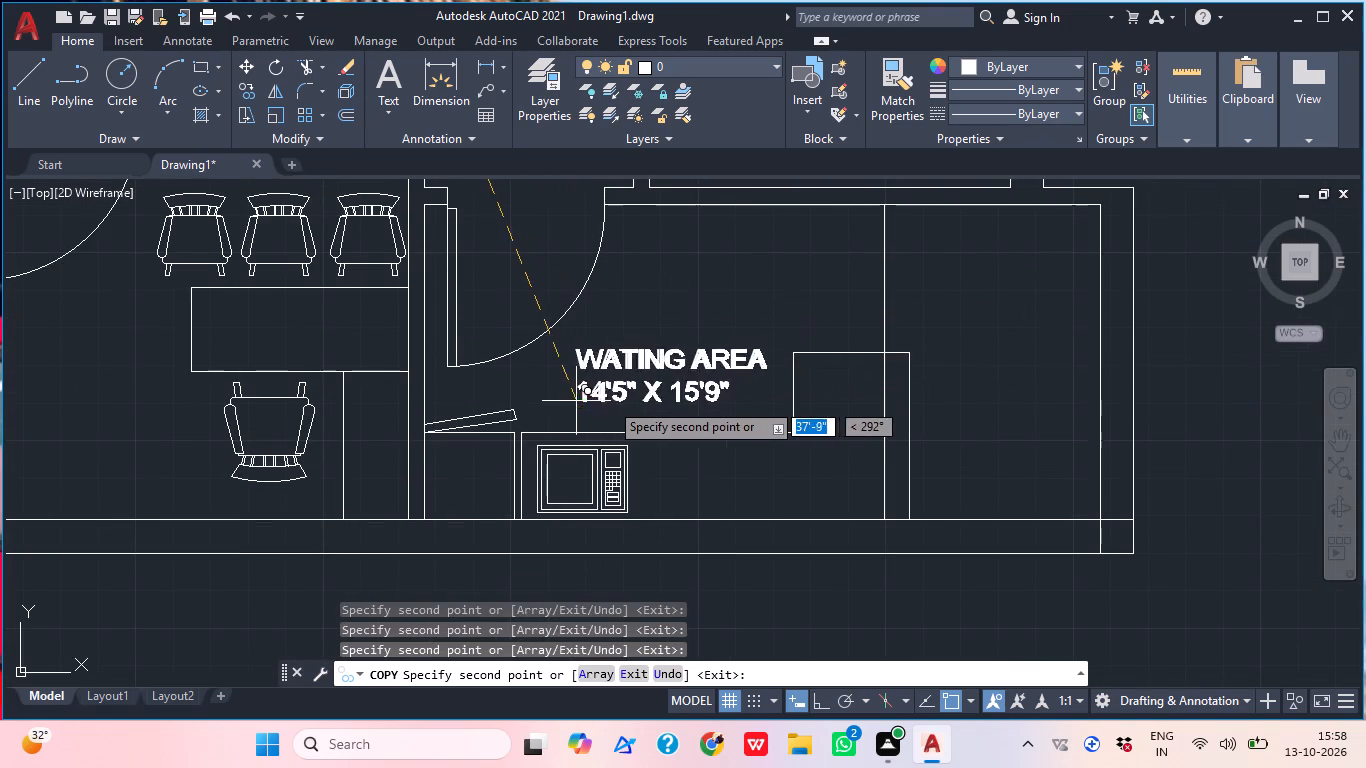
pyautogui.moveTo(831, 453); pyautogui.dragTo(926, 445, button='middle')
pyautogui.scroll(-1, 632, 460)
pyautogui.moveTo(632, 460); pyautogui.dragTo(895, 521, button='middle')
pyautogui.moveTo(645, 567); pyautogui.dragTo(700, 383, button='middle')
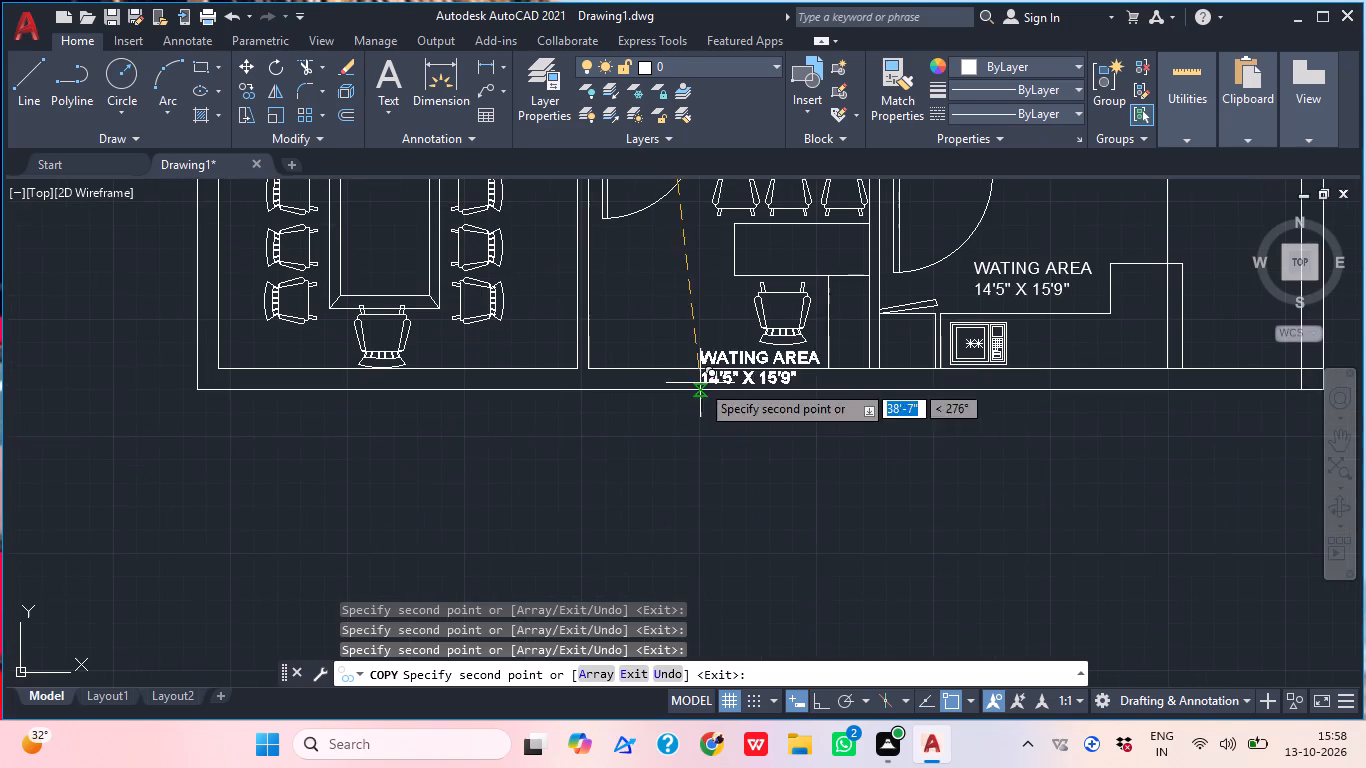
pyautogui.scroll(1, 630, 373)
pyautogui.click(592, 320)
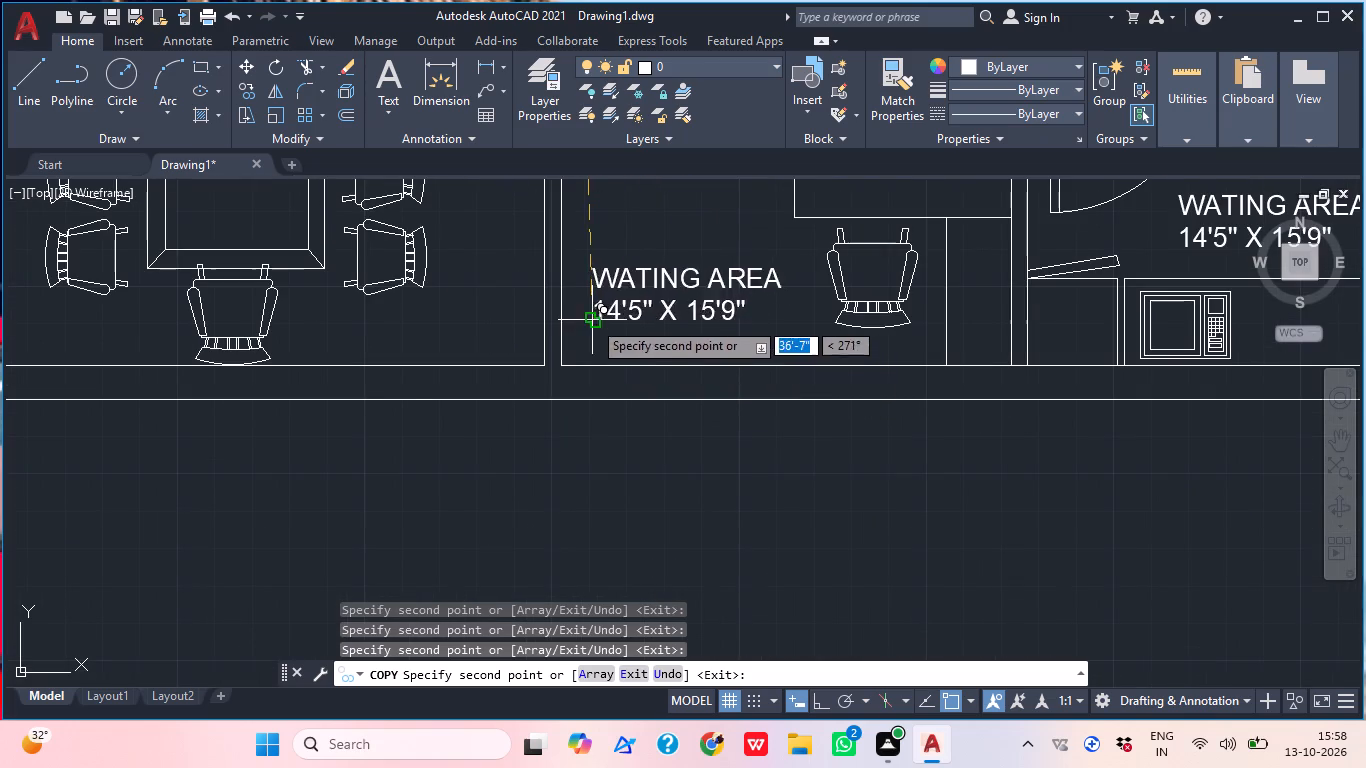
# Copy the two-line label into the northwest corner of the southwest meeting room.
pyautogui.moveTo(712, 357); pyautogui.dragTo(960, 400, button='middle')
pyautogui.moveTo(657, 411); pyautogui.dragTo(744, 558, button='middle')
pyautogui.scroll(-1, 643, 339)
pyautogui.moveTo(643, 339); pyautogui.dragTo(683, 592, button='middle')
pyautogui.scroll(1, 492, 443)
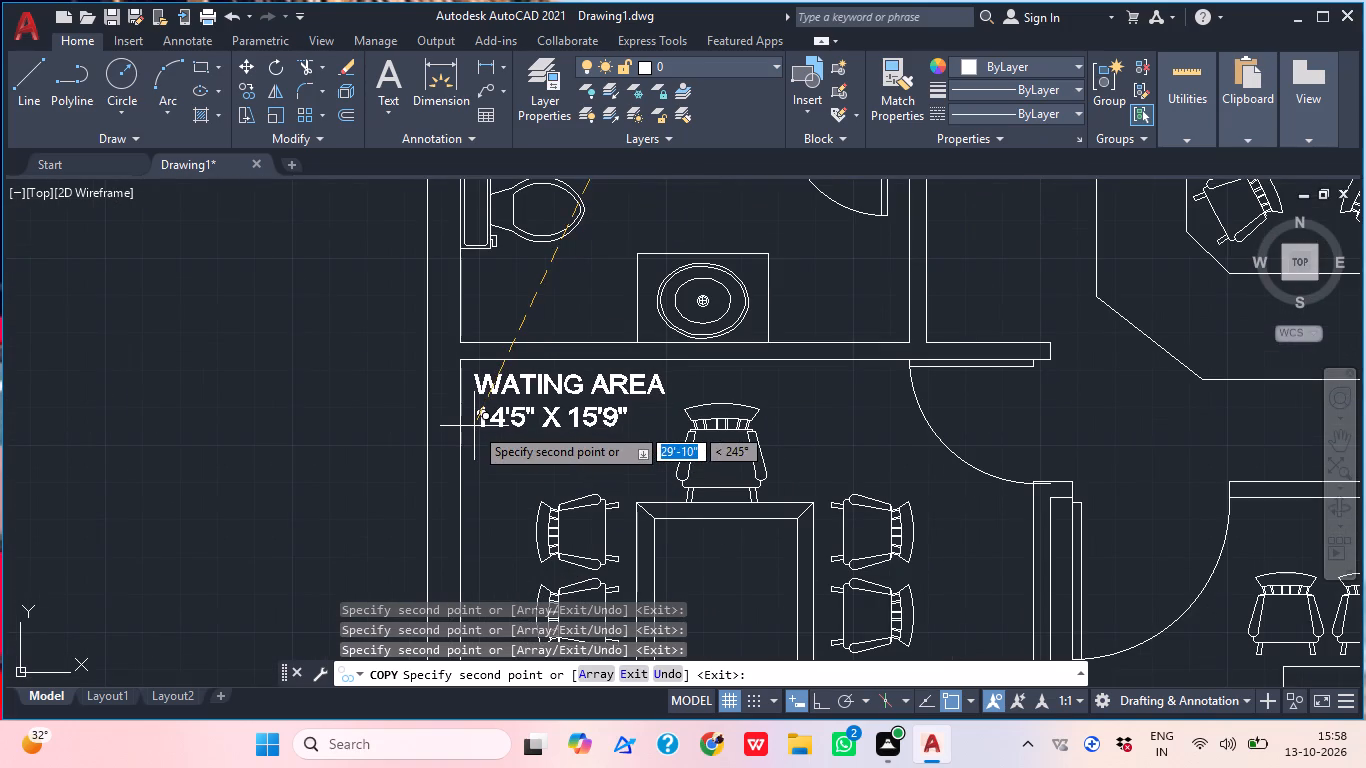
pyautogui.click(474, 426)
# Copy the two-line label into the west-side toilet, above its washbasin.
pyautogui.scroll(-1, 600, 396)
pyautogui.moveTo(663, 428); pyautogui.dragTo(580, 616, button='middle')
pyautogui.scroll(1, 540, 500)
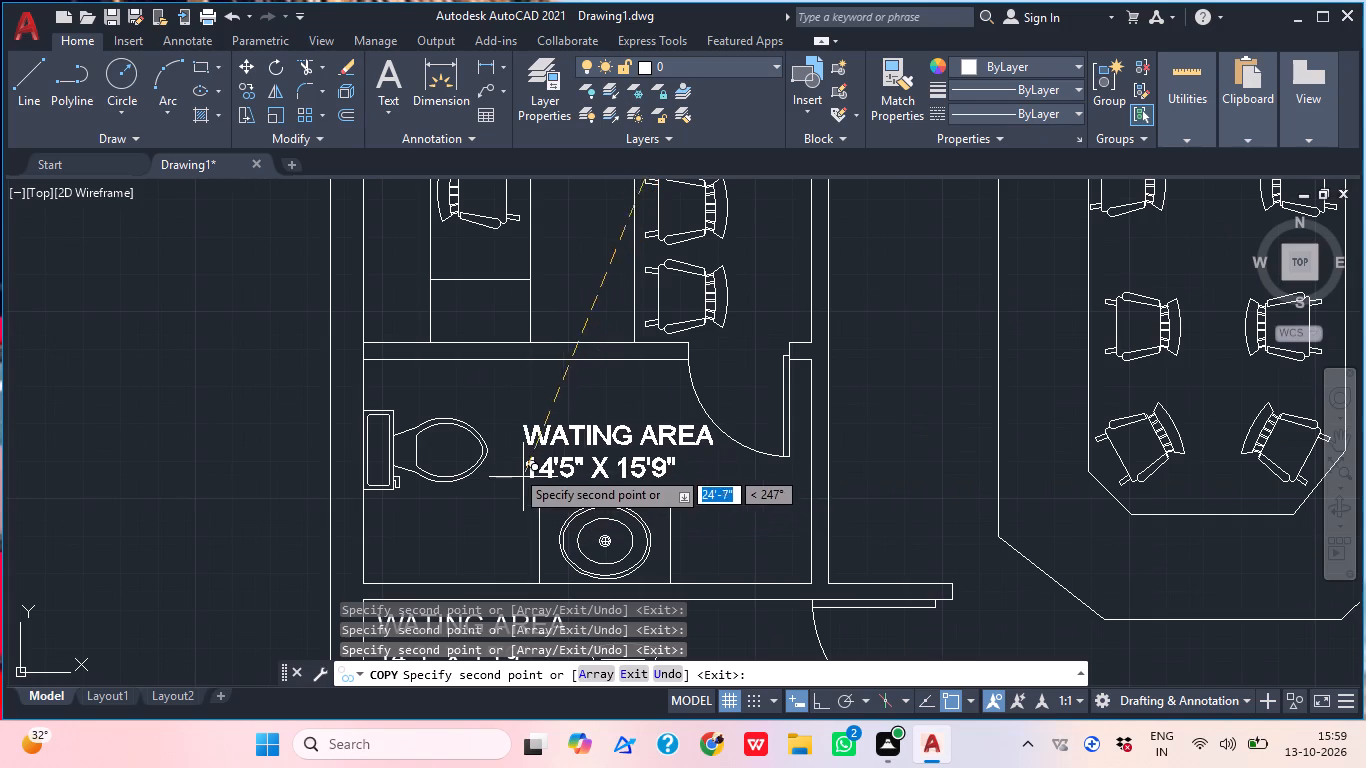
pyautogui.click(507, 462)
# Place two copies of the two-line label, one under the other, in the northwest corner of the office north of the west toilet.
pyautogui.moveTo(657, 433); pyautogui.dragTo(613, 704, button='middle')
pyautogui.scroll(-1, 669, 537)
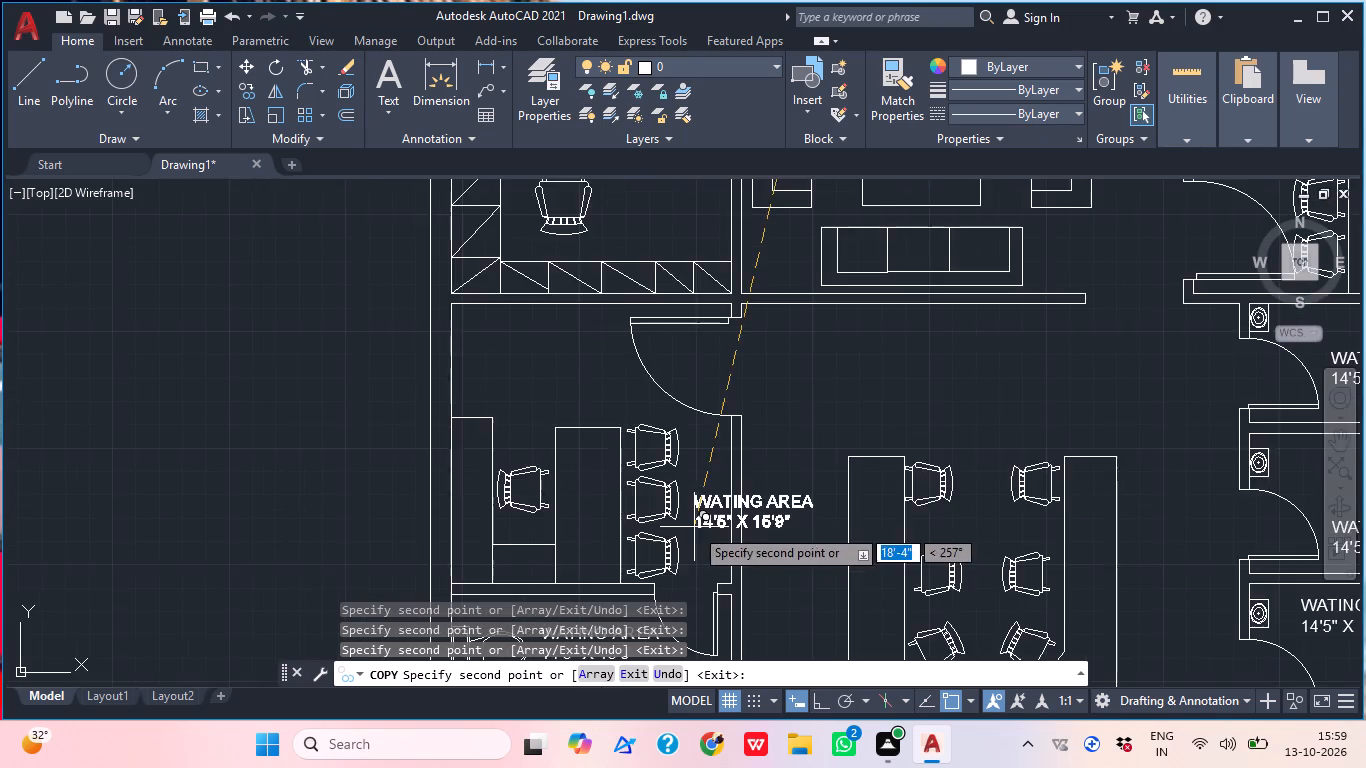
pyautogui.scroll(-1, 764, 477)
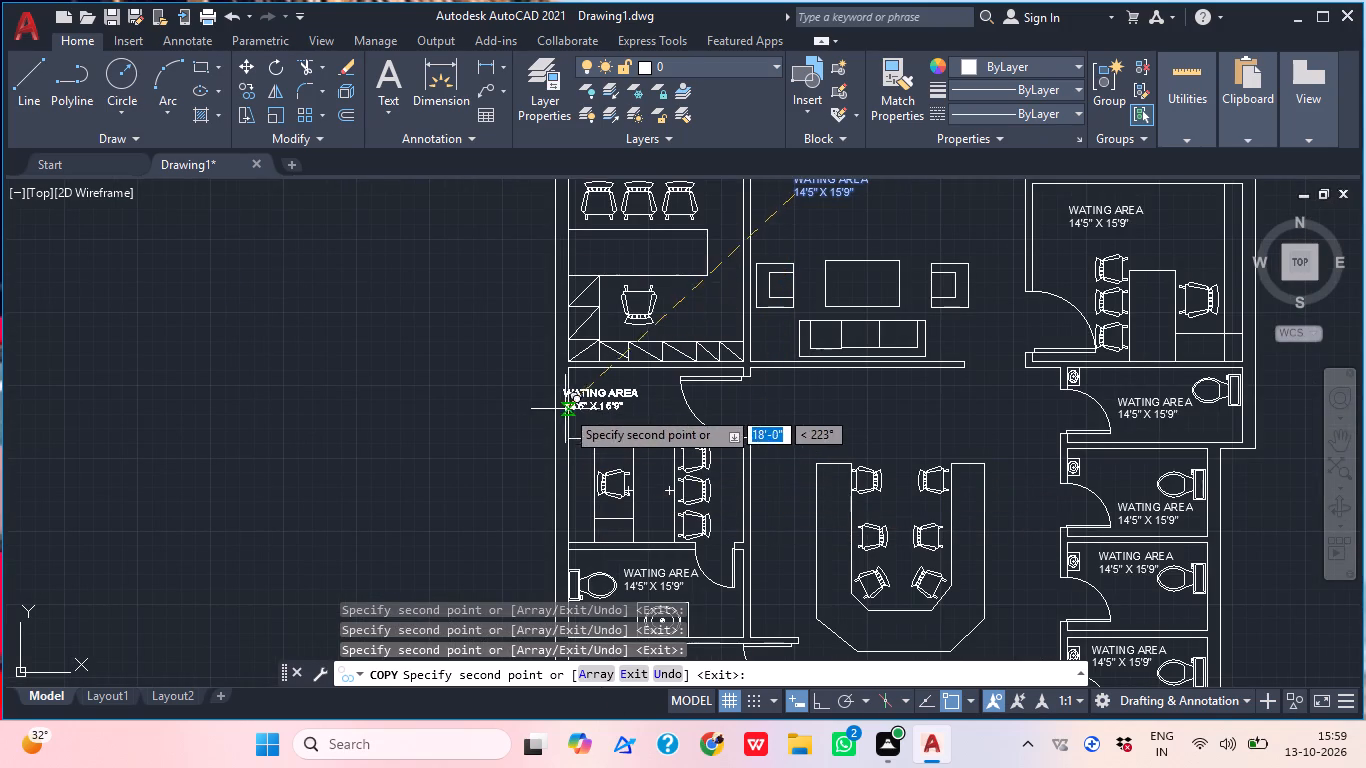
pyautogui.scroll(1, 584, 404)
pyautogui.click(581, 396)
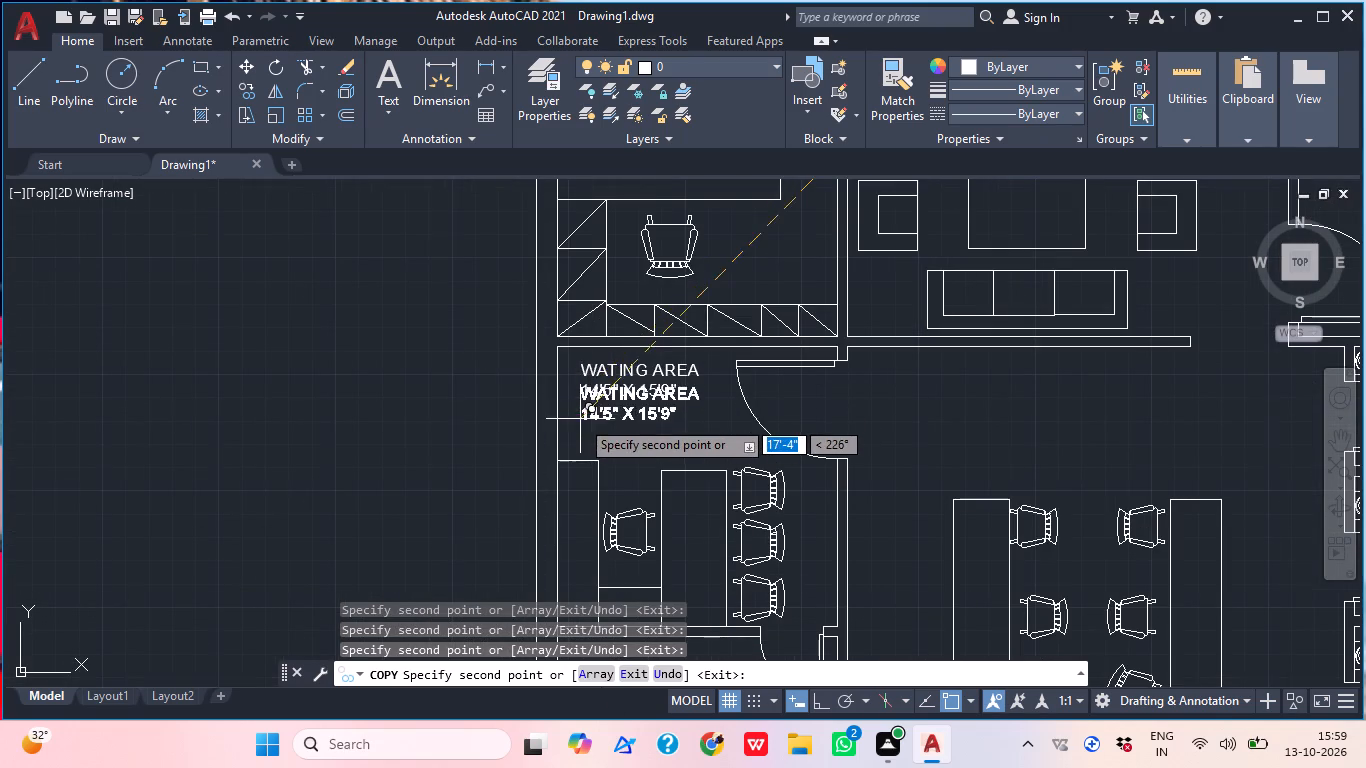
pyautogui.scroll(2, 580, 419)
pyautogui.click(589, 460)
pyautogui.scroll(-2, 693, 442)
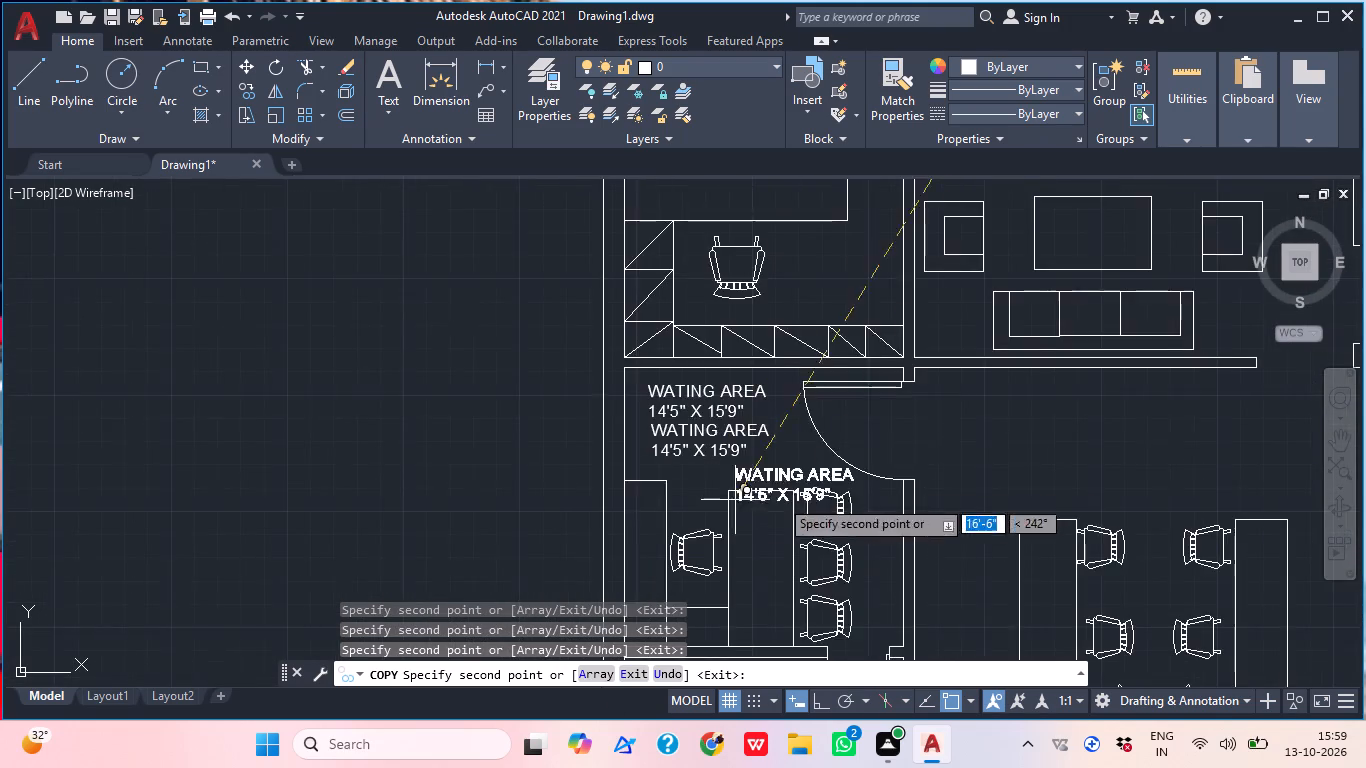
# Copy the two-line label into the central hall, just north of the U-shaped table.
pyautogui.moveTo(834, 485); pyautogui.dragTo(665, 606, button='middle')
pyautogui.scroll(-1, 858, 379)
pyautogui.moveTo(877, 497); pyautogui.dragTo(793, 477, button='middle')
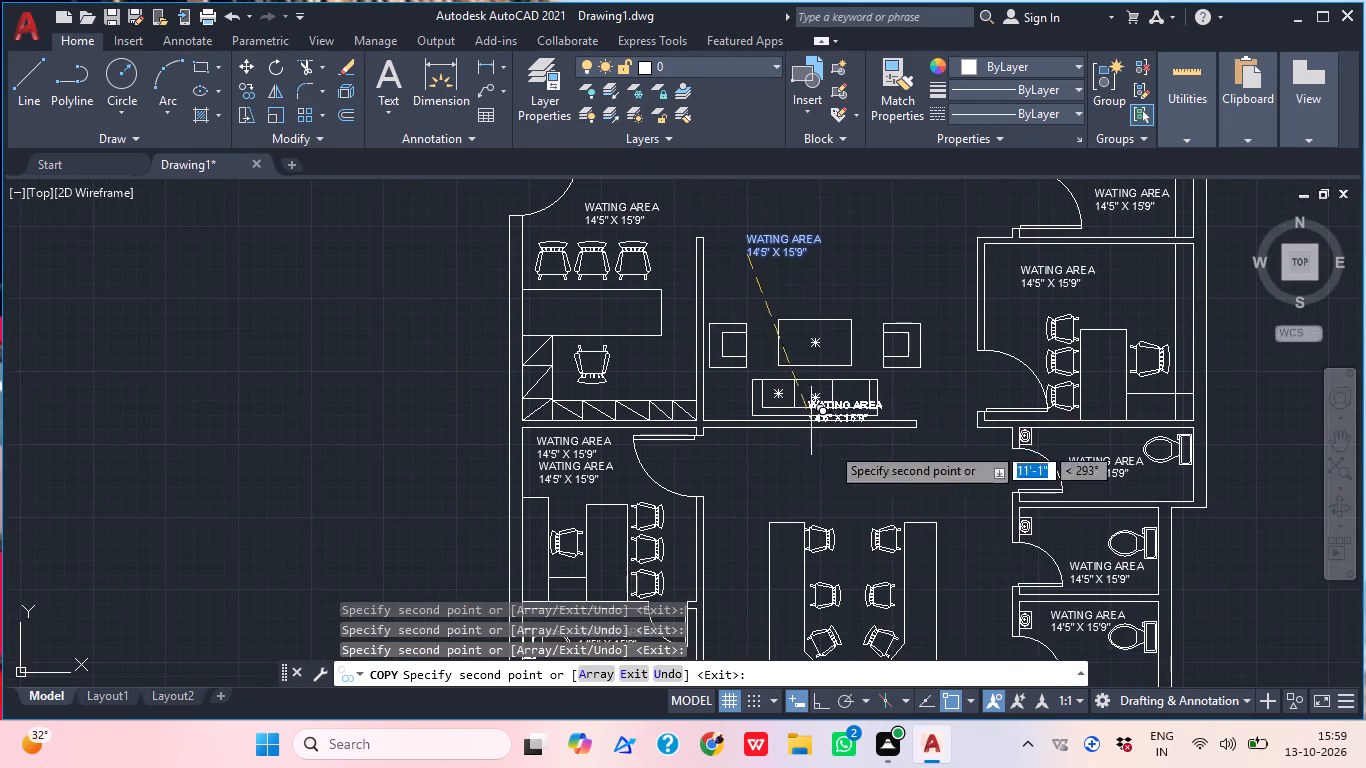
pyautogui.moveTo(843, 517); pyautogui.dragTo(783, 397, button='middle')
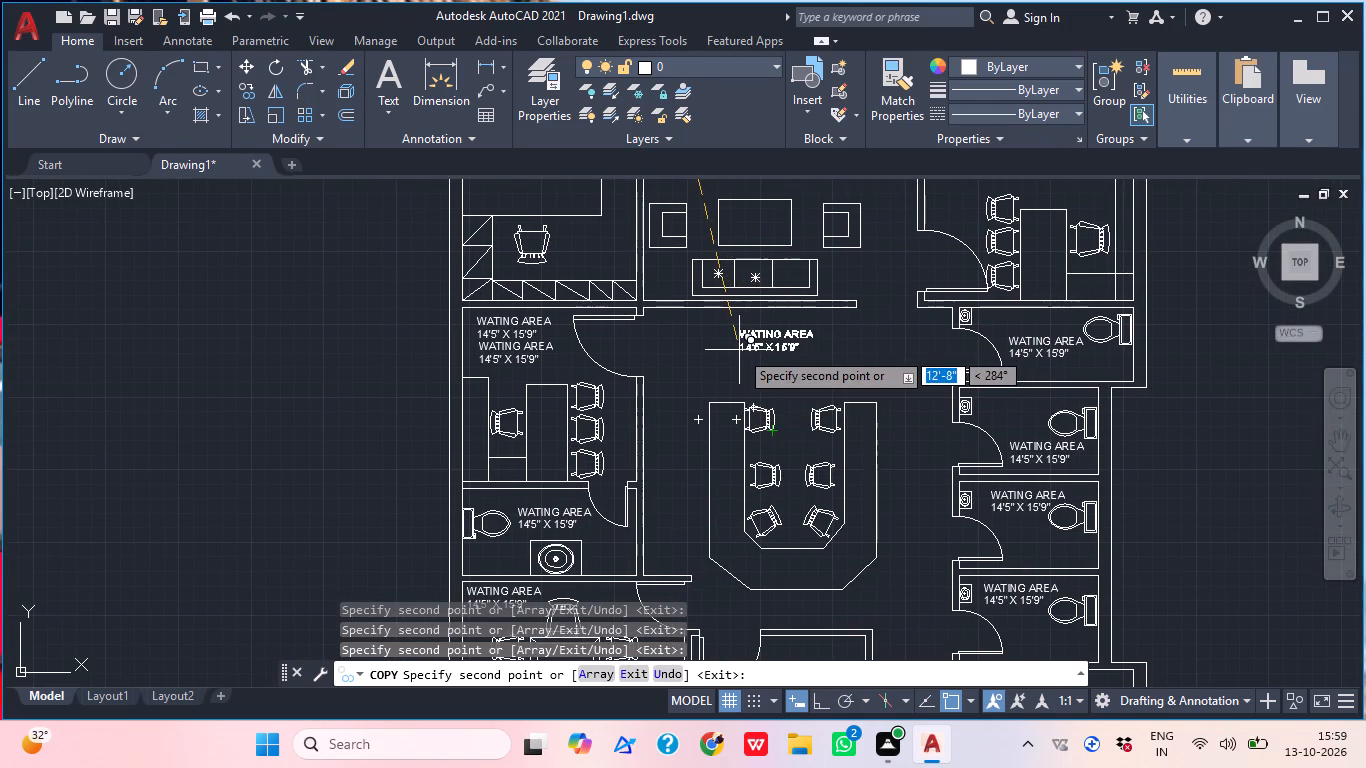
pyautogui.click(739, 350)
# Copy the two-line label outside the building, south of the southeast room, and finish copying.
pyautogui.moveTo(786, 397); pyautogui.dragTo(775, 346, button='middle')
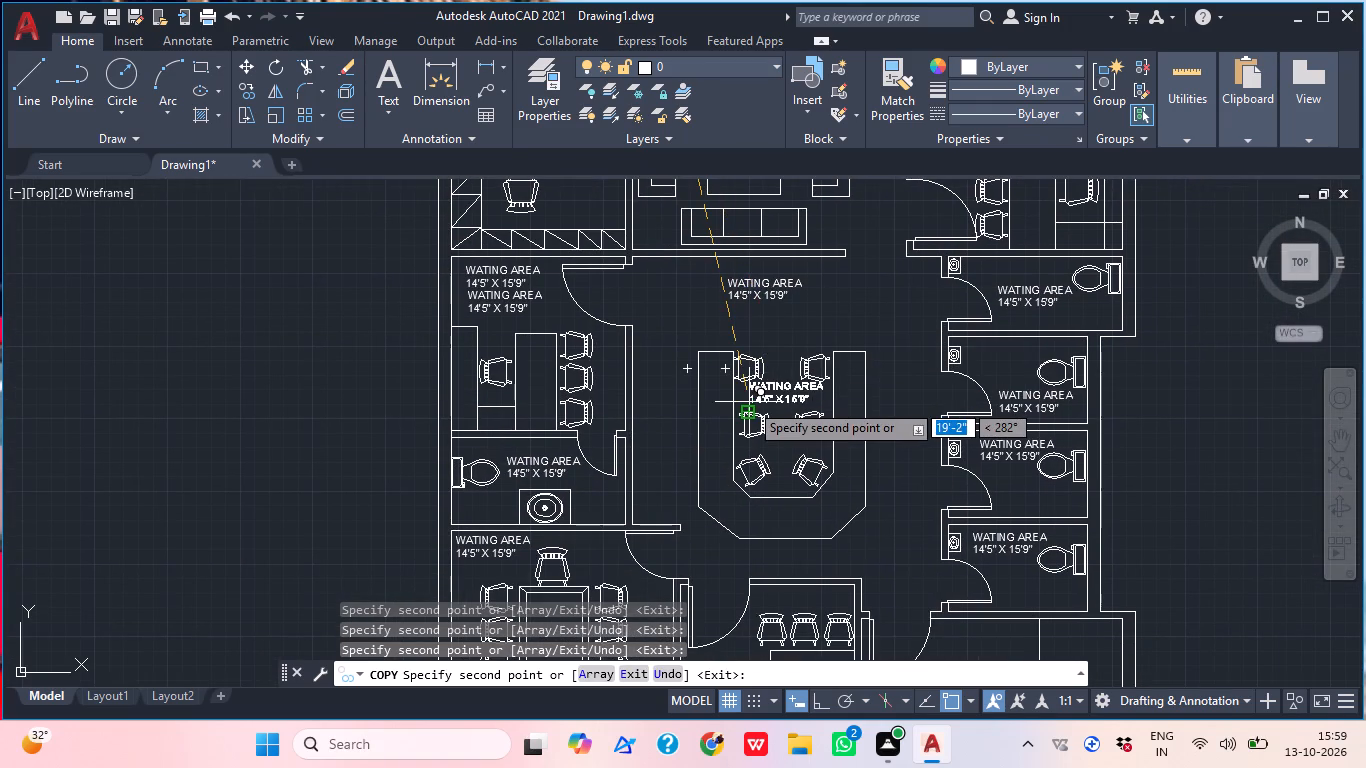
pyautogui.moveTo(782, 472); pyautogui.dragTo(788, 446, button='middle')
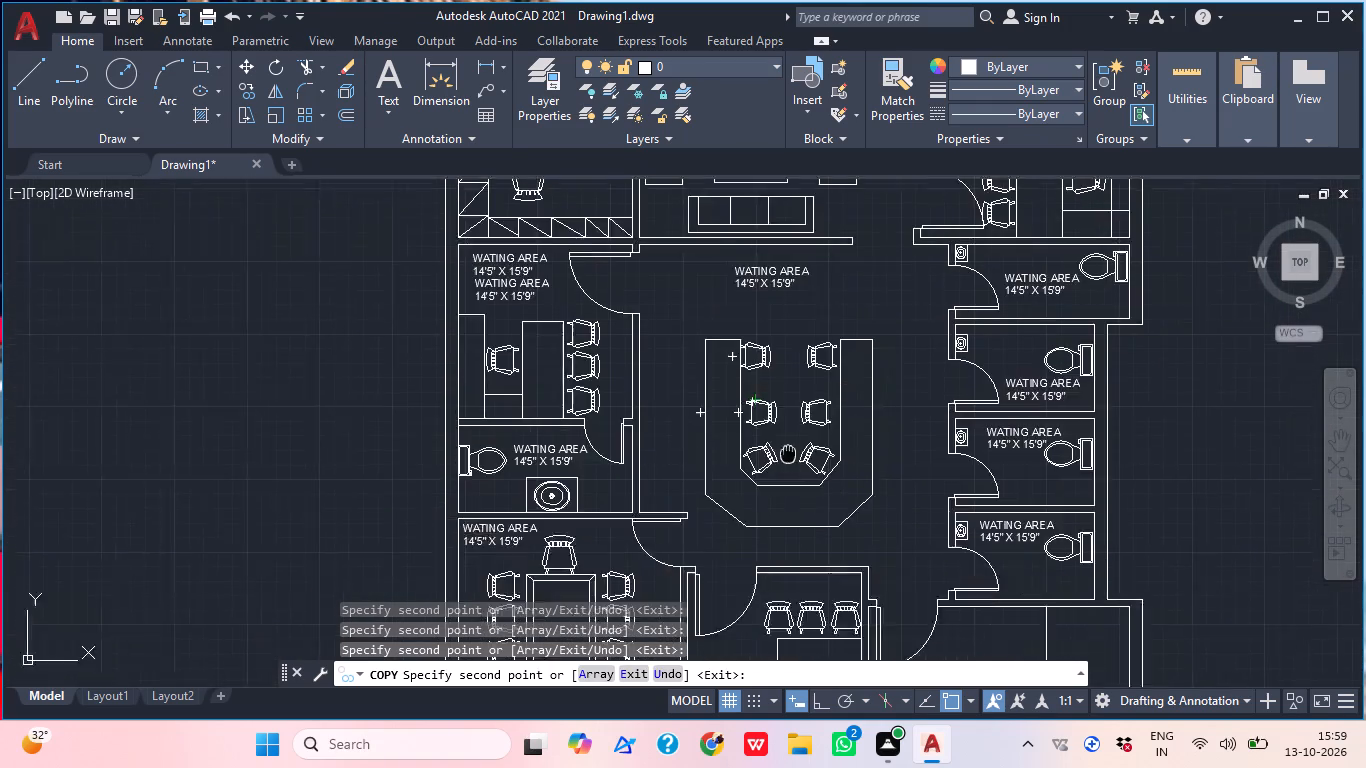
pyautogui.moveTo(788, 446); pyautogui.dragTo(753, 364, button='middle')
pyautogui.moveTo(804, 544); pyautogui.dragTo(757, 276, button='middle')
pyautogui.click(931, 432)
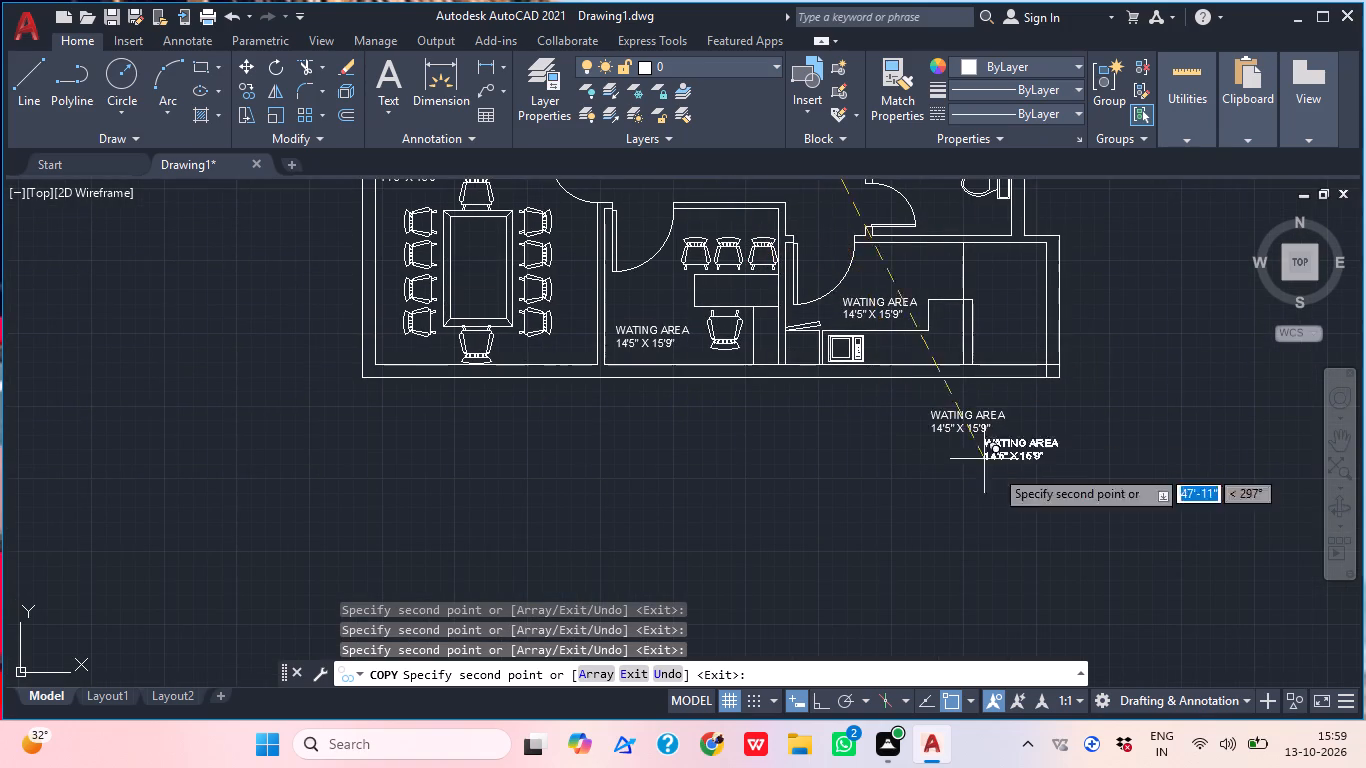
pyautogui.moveTo(1054, 558); pyautogui.dragTo(1142, 683, button='middle')
pyautogui.press('Escape')
# Look over the copied labels from the waiting area down to the south rooms.
pyautogui.moveTo(726, 460); pyautogui.dragTo(823, 639, button='middle')
pyautogui.moveTo(801, 429); pyautogui.dragTo(803, 612, button='middle')
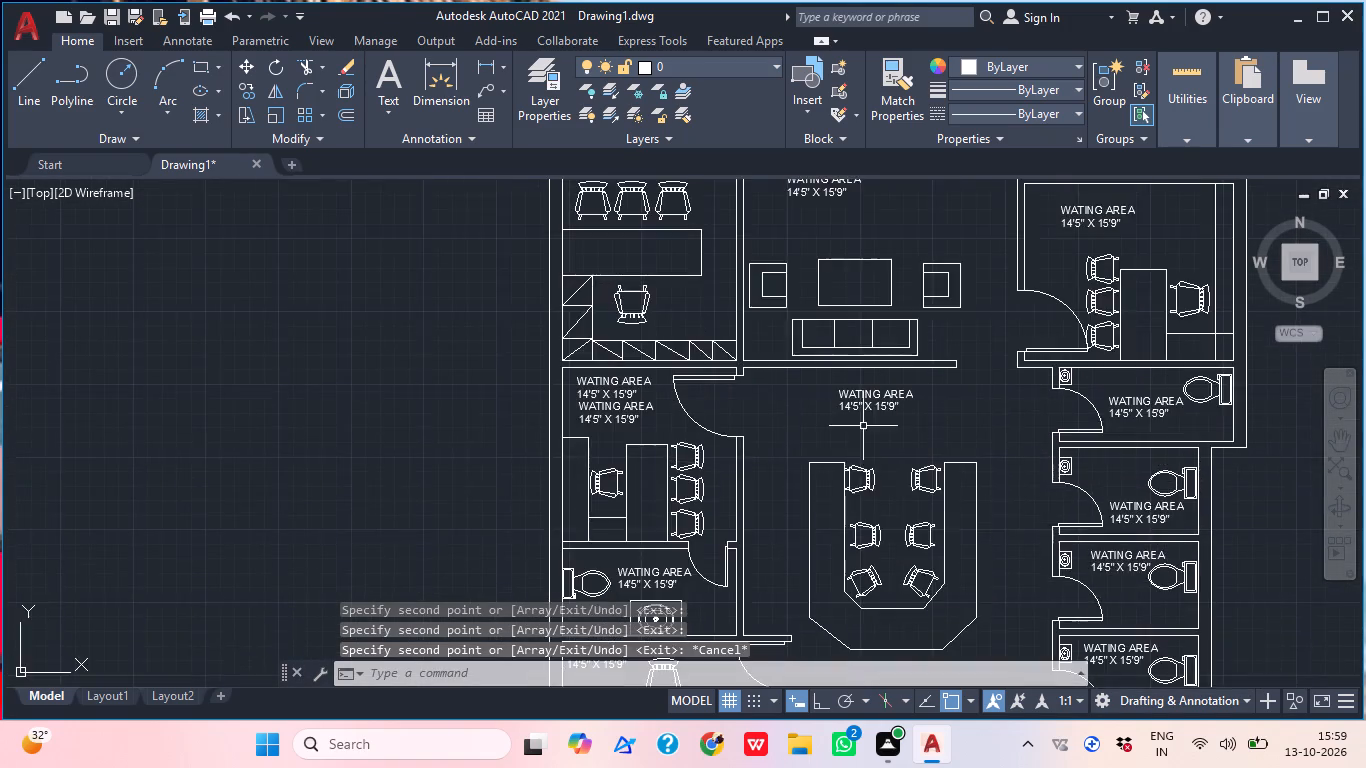
pyautogui.moveTo(863, 422); pyautogui.dragTo(788, 579, button='middle')
pyautogui.moveTo(901, 494); pyautogui.dragTo(755, 199, button='middle')
pyautogui.moveTo(837, 464); pyautogui.dragTo(865, 200, button='middle')
pyautogui.scroll(1, 857, 286)
pyautogui.scroll(-1, 864, 453)
pyautogui.moveTo(864, 486); pyautogui.dragTo(853, 448, button='middle')
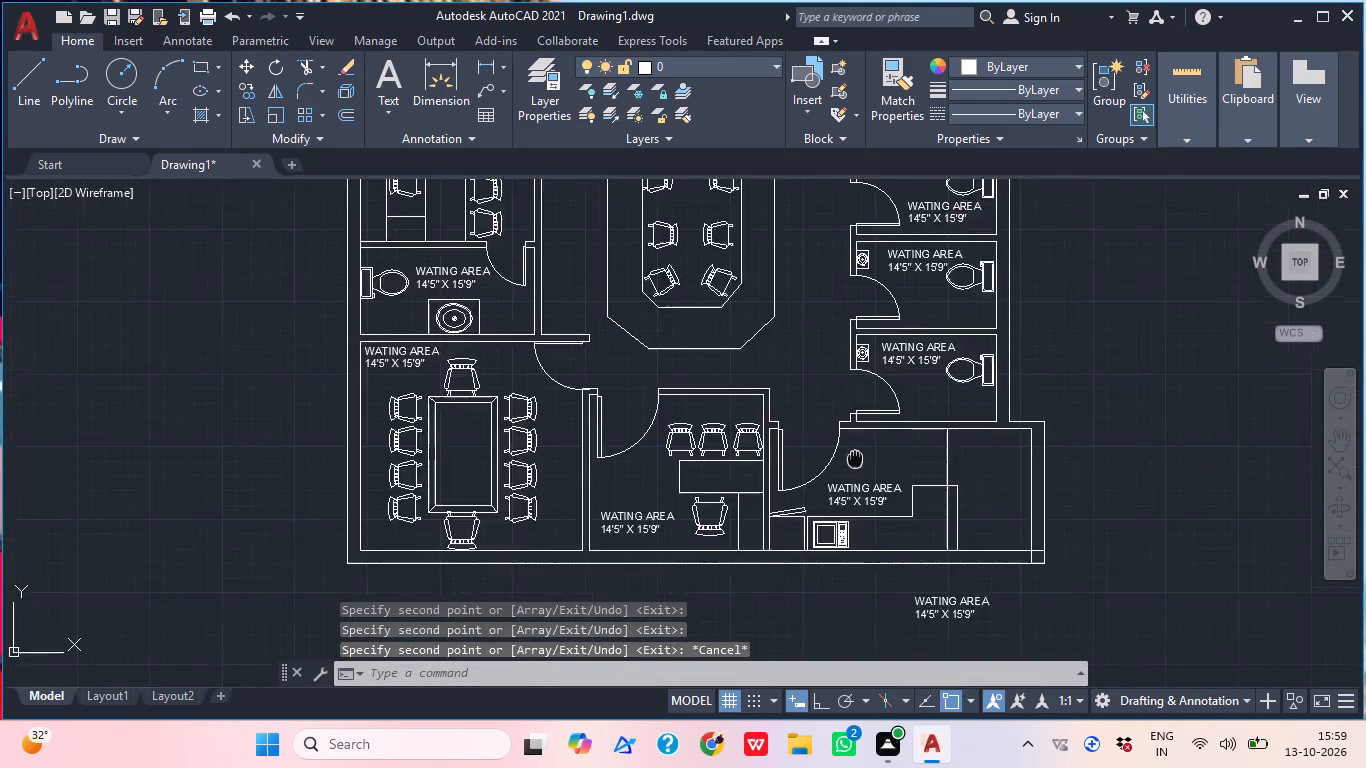
# Change the first line of the label outside the south wall to OUTER WALL - 9".
pyautogui.moveTo(853, 448); pyautogui.dragTo(827, 241, button='middle')
pyautogui.scroll(2, 926, 376)
pyautogui.doubleClick(912, 372)
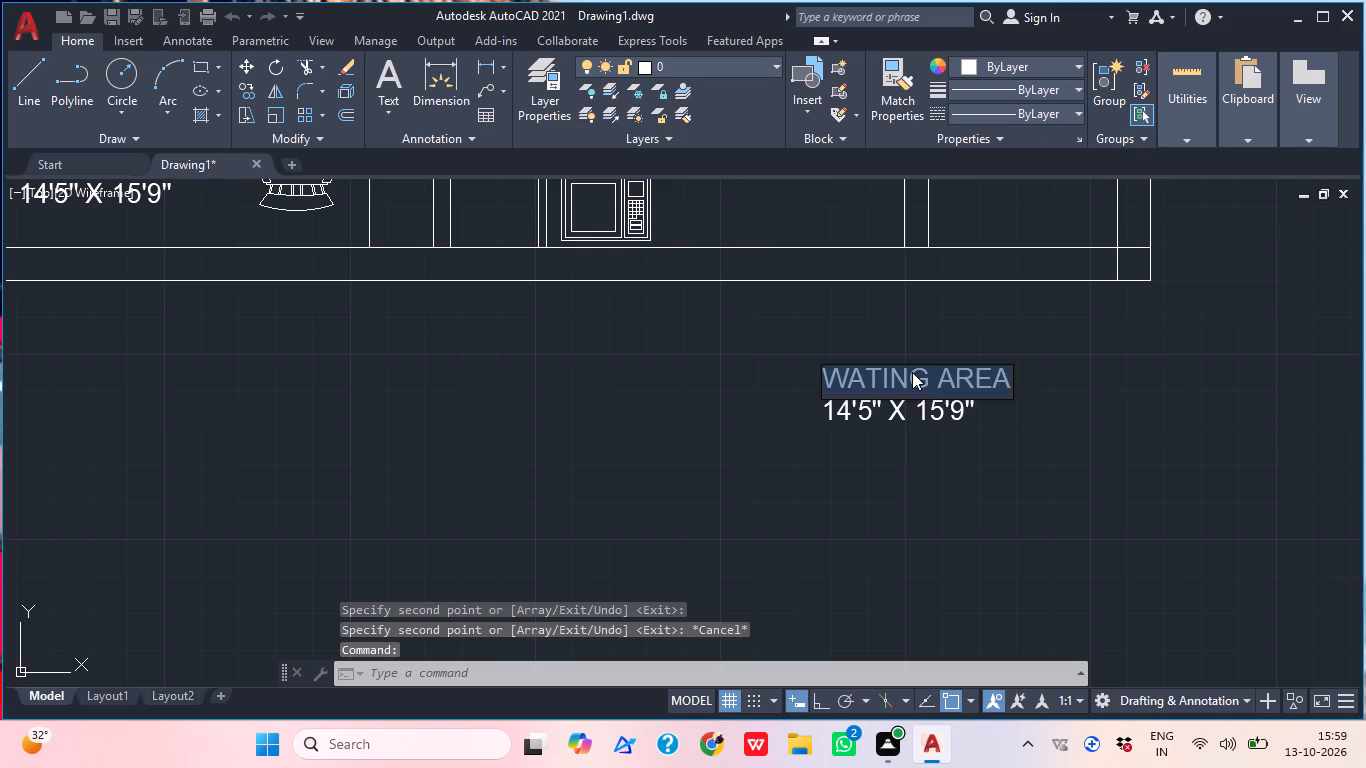
pyautogui.write('OUTER')
pyautogui.press('m')
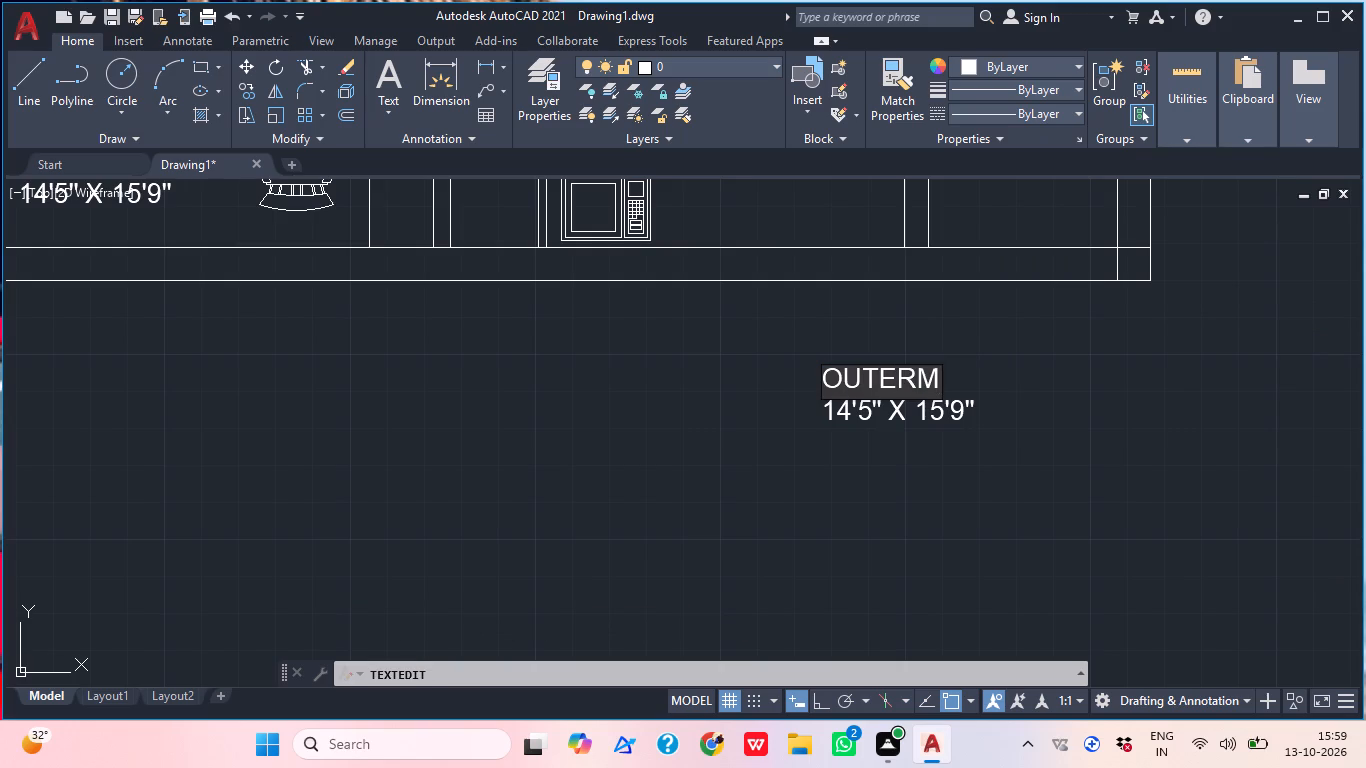
pyautogui.press('BackSpace')
pyautogui.press('space')
pyautogui.write('WALL')
pyautogui.press('space')
pyautogui.press('=')
pyautogui.press('BackSpace')
pyautogui.write('- 9"')
pyautogui.click(912, 401)
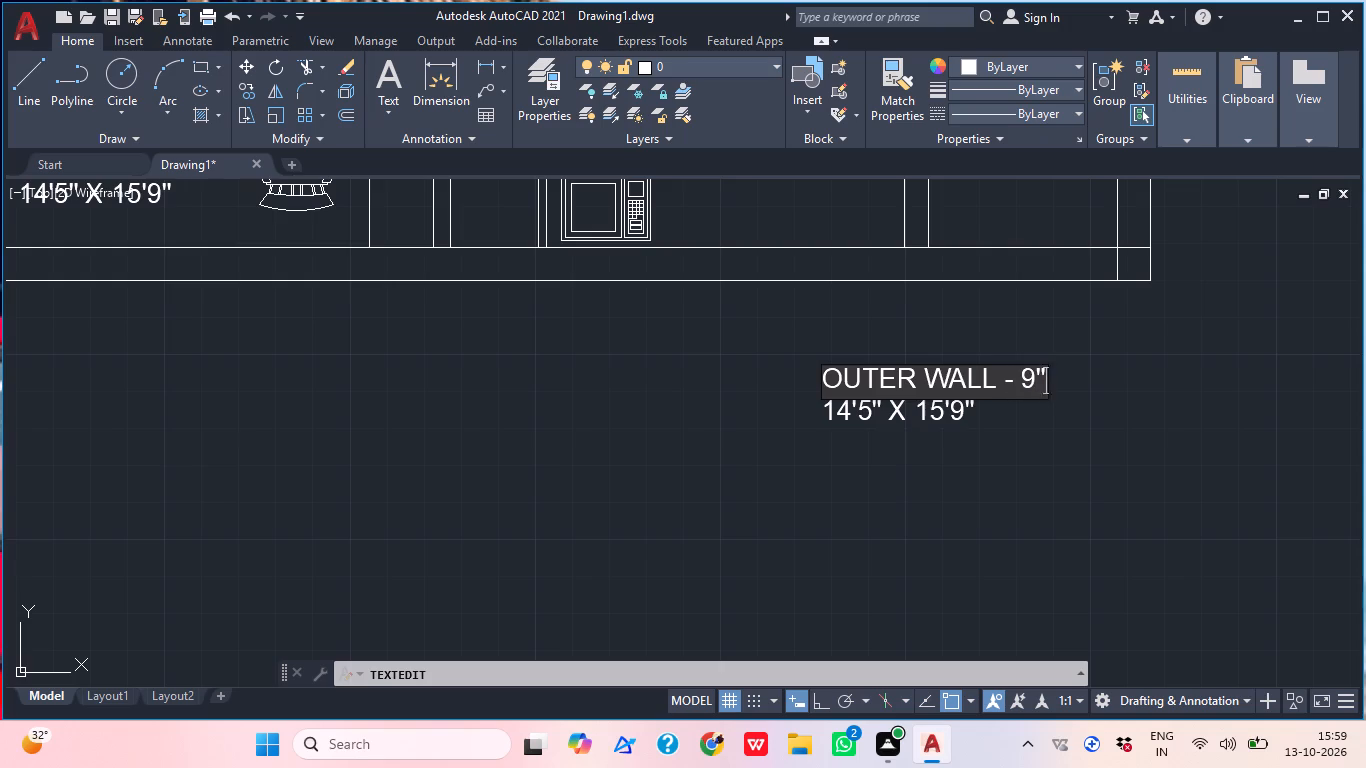
# Change the second line of the label outside the south wall to PARTITION WAL - 5" and finish text editing.
pyautogui.click(848, 412)
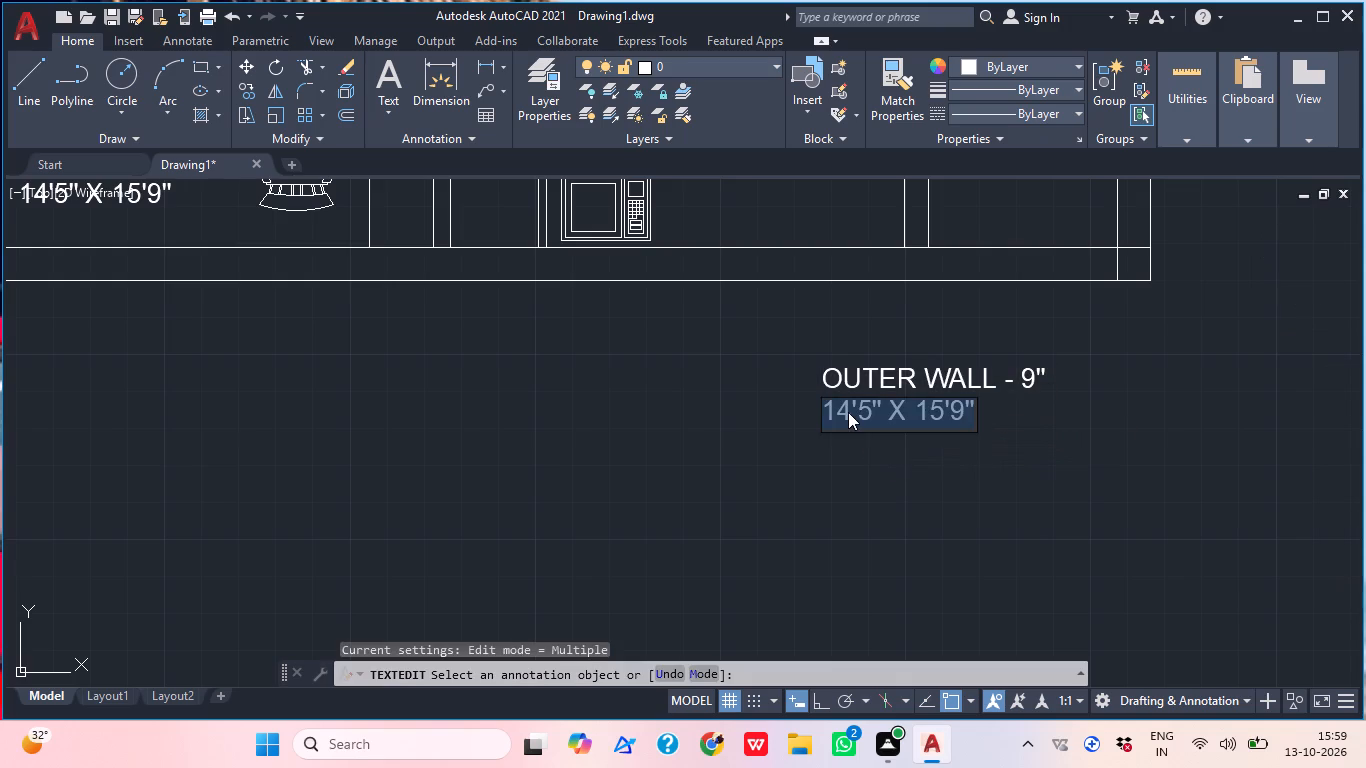
pyautogui.write('PART')
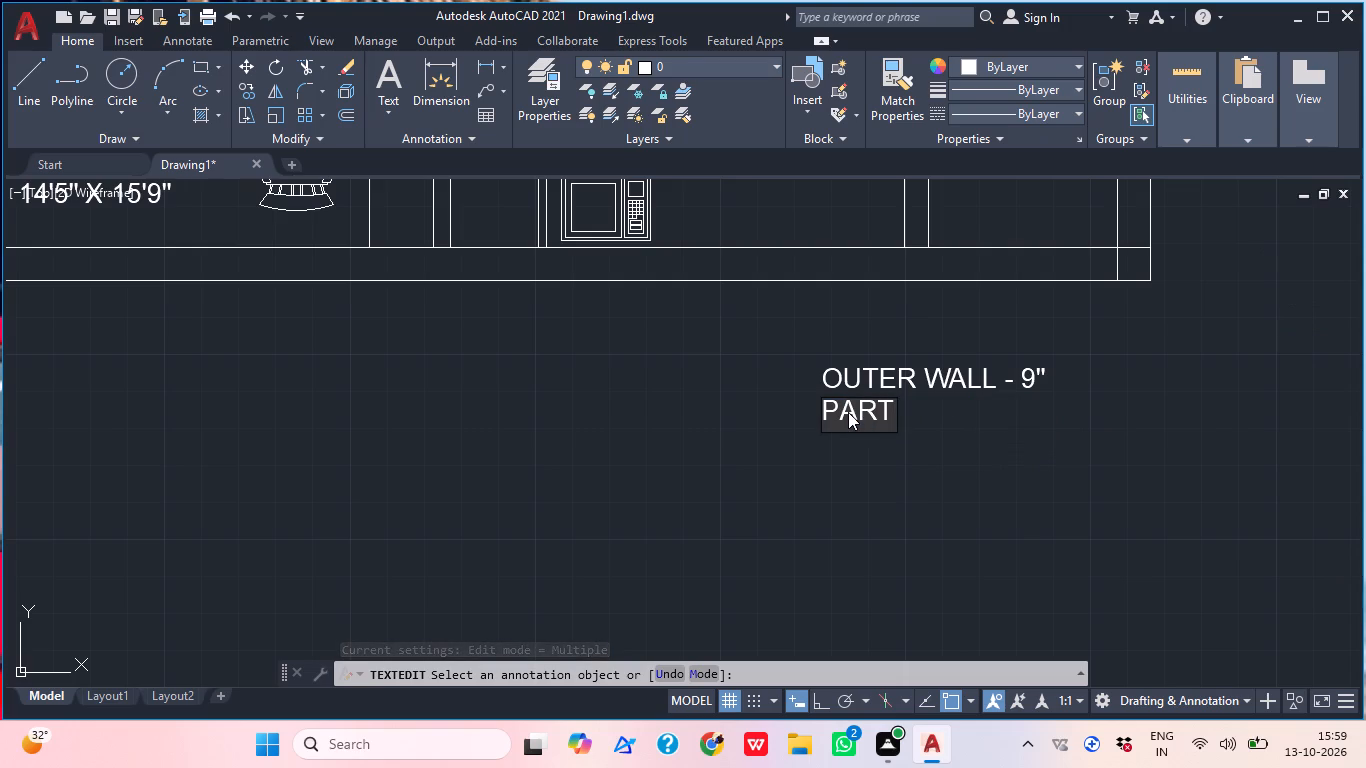
pyautogui.write('ITI')
pyautogui.write('ONAL')
pyautogui.press('space')
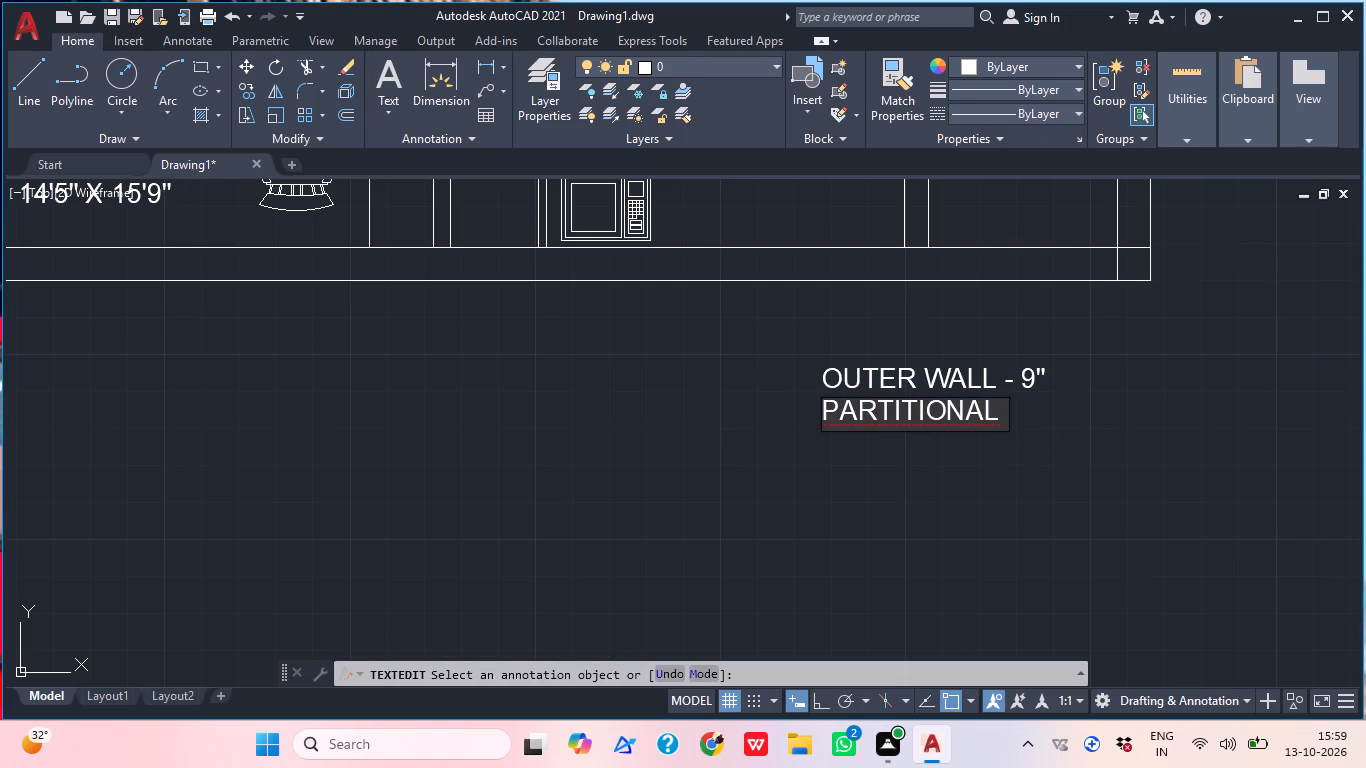
pyautogui.press('BackSpace')
pyautogui.press('BackSpace')
pyautogui.press('BackSpace')
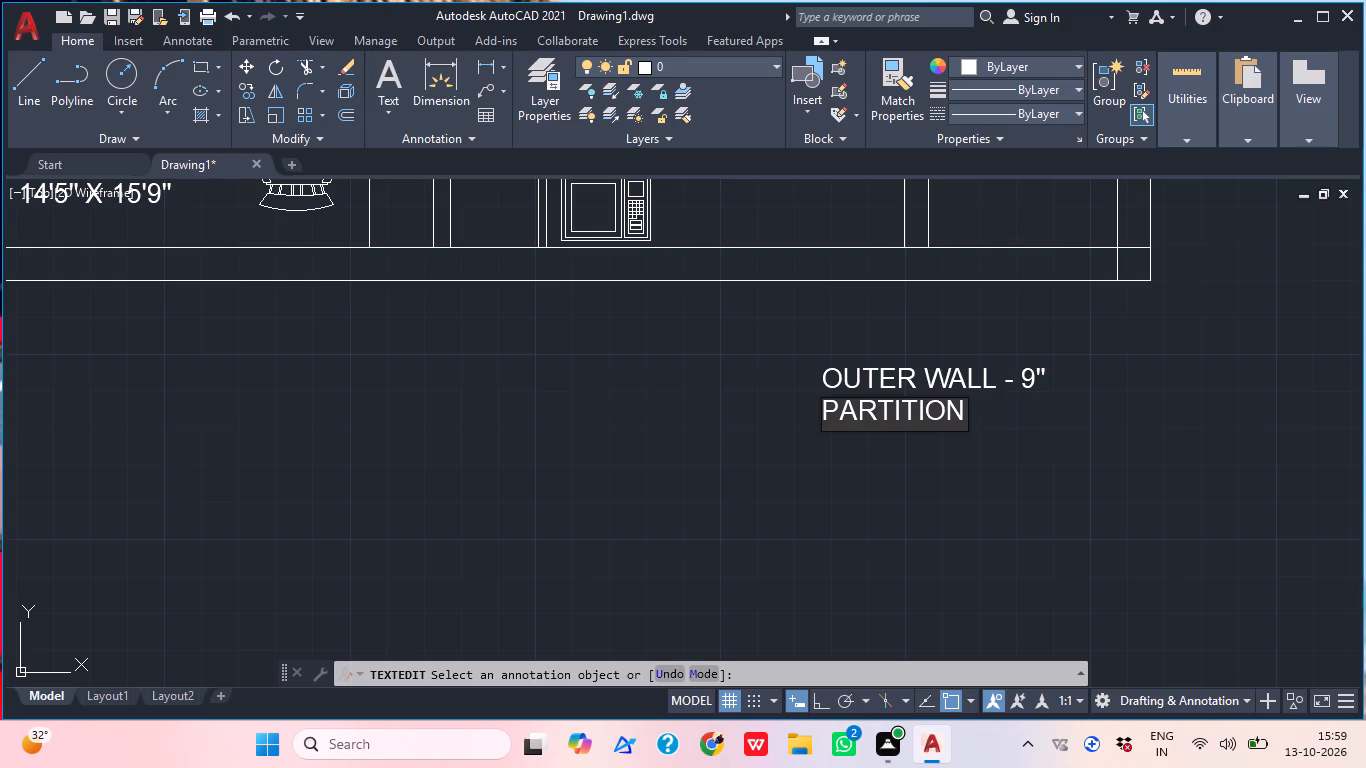
pyautogui.press('space')
pyautogui.write('WAL')
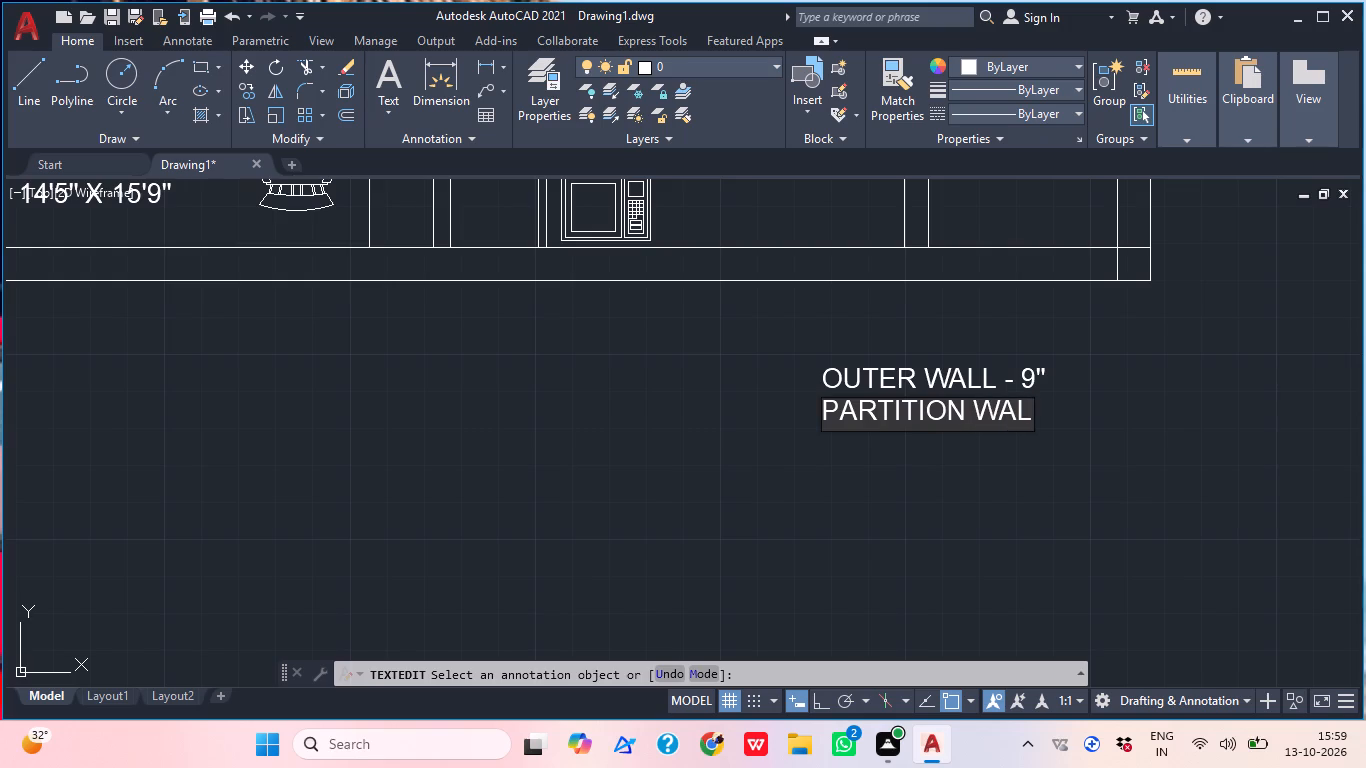
pyautogui.press('space')
pyautogui.write('- 5')
pyautogui.hotkey('shift', '"')
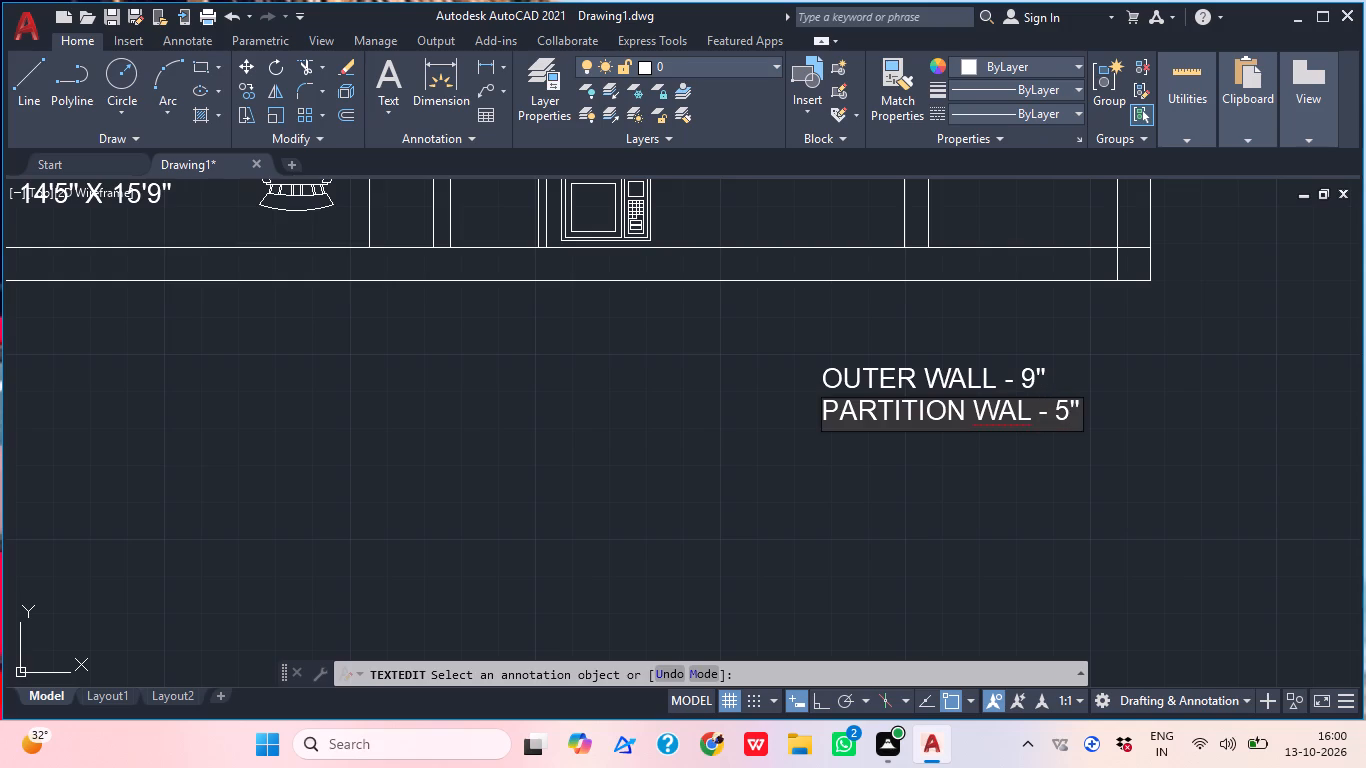
pyautogui.moveTo(1097, 369); pyautogui.dragTo(1132, 366)
pyautogui.press('Escape')
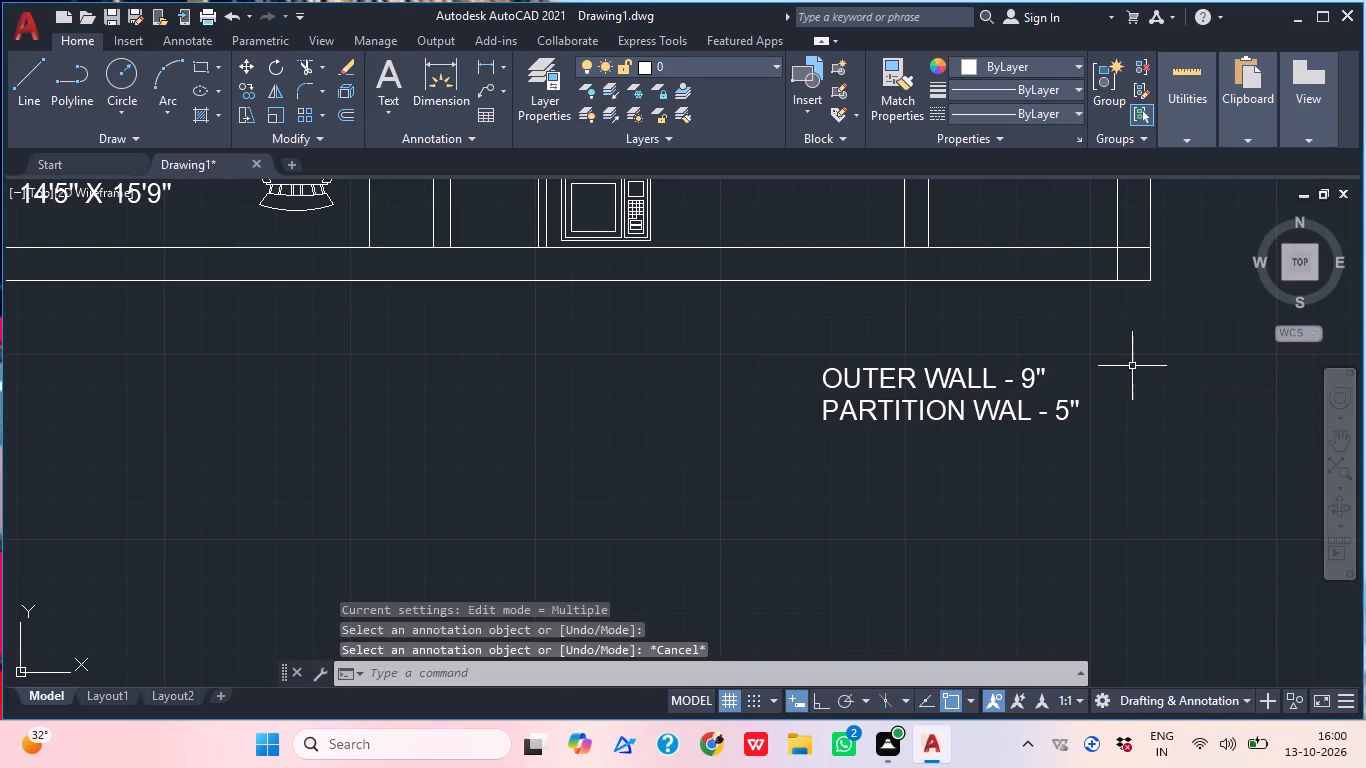
# Change the name line of the label in the southeast room with the microwave counter to PANTRY.
pyautogui.moveTo(1069, 413); pyautogui.dragTo(1094, 549, button='middle')
pyautogui.scroll(-1, 1161, 459)
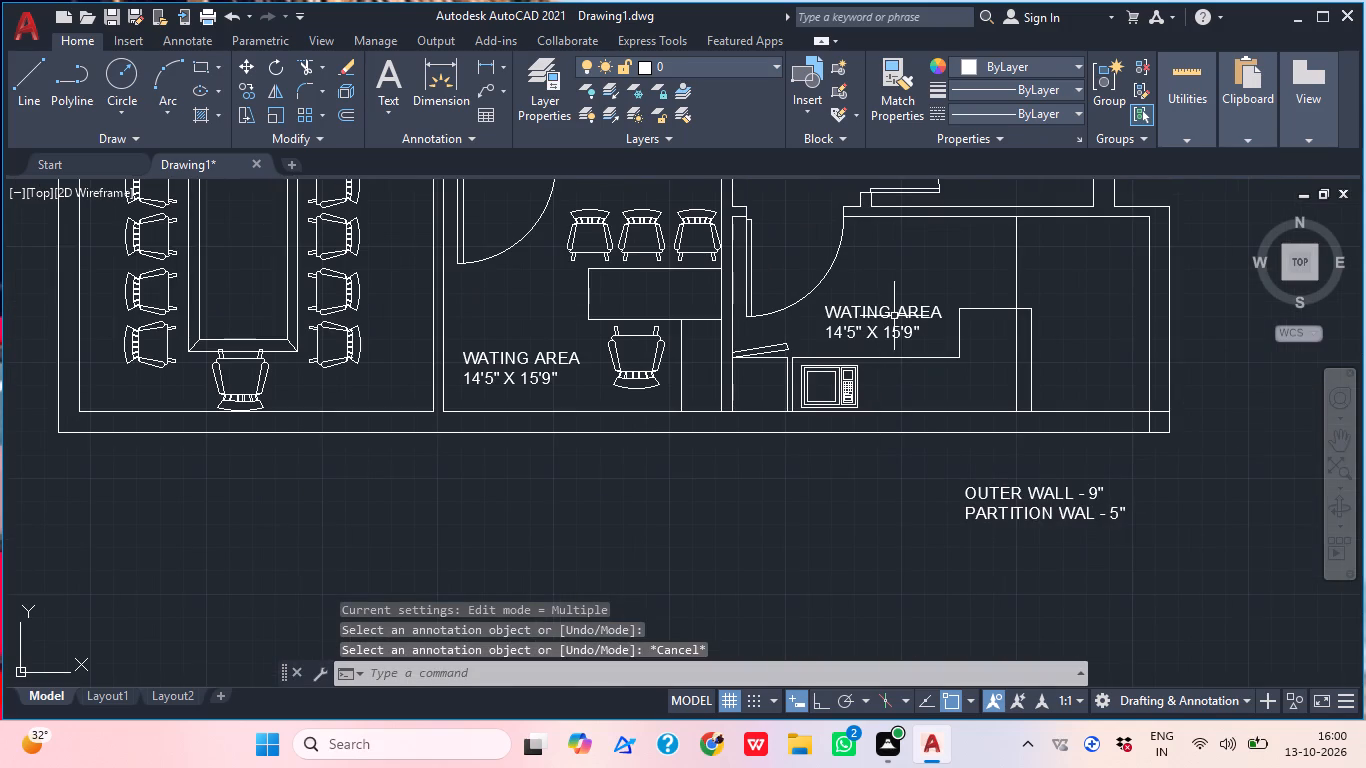
pyautogui.doubleClick(894, 316)
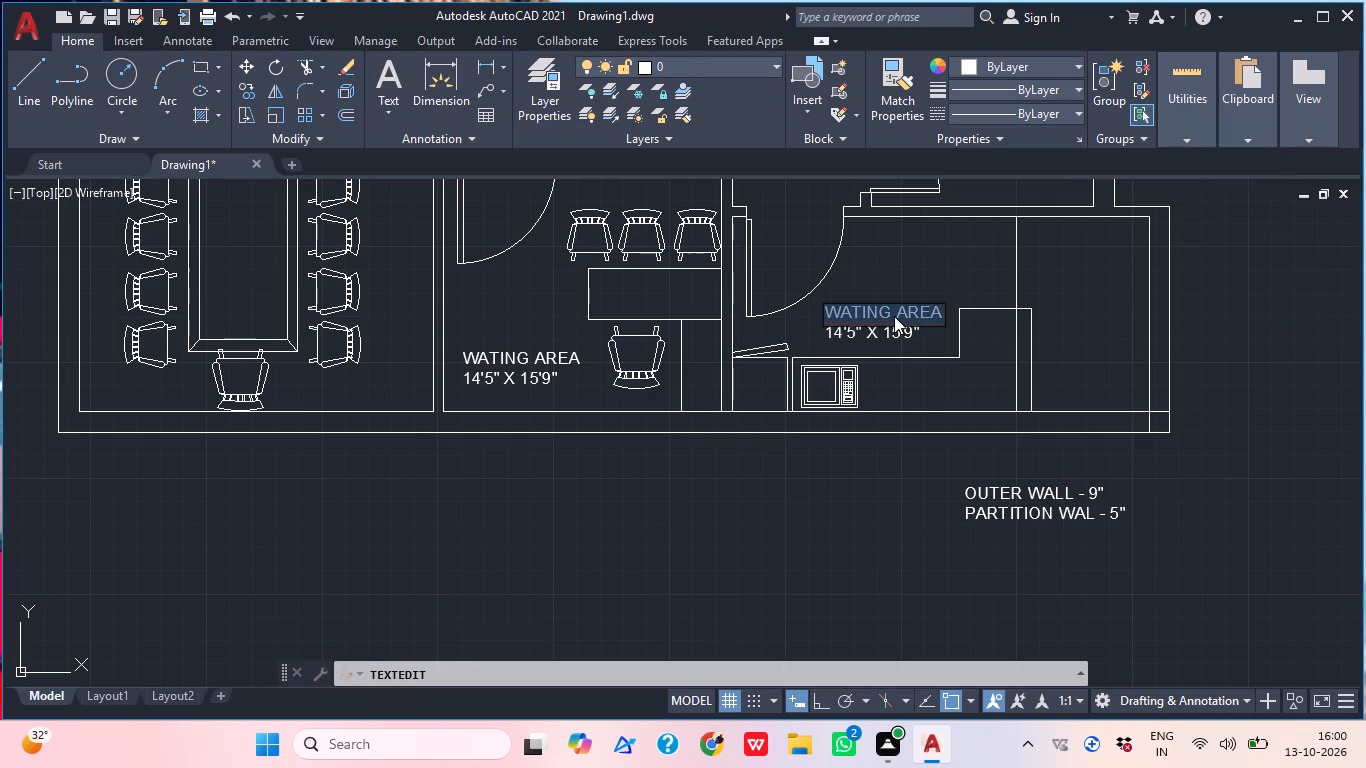
pyautogui.write('PANTRY')
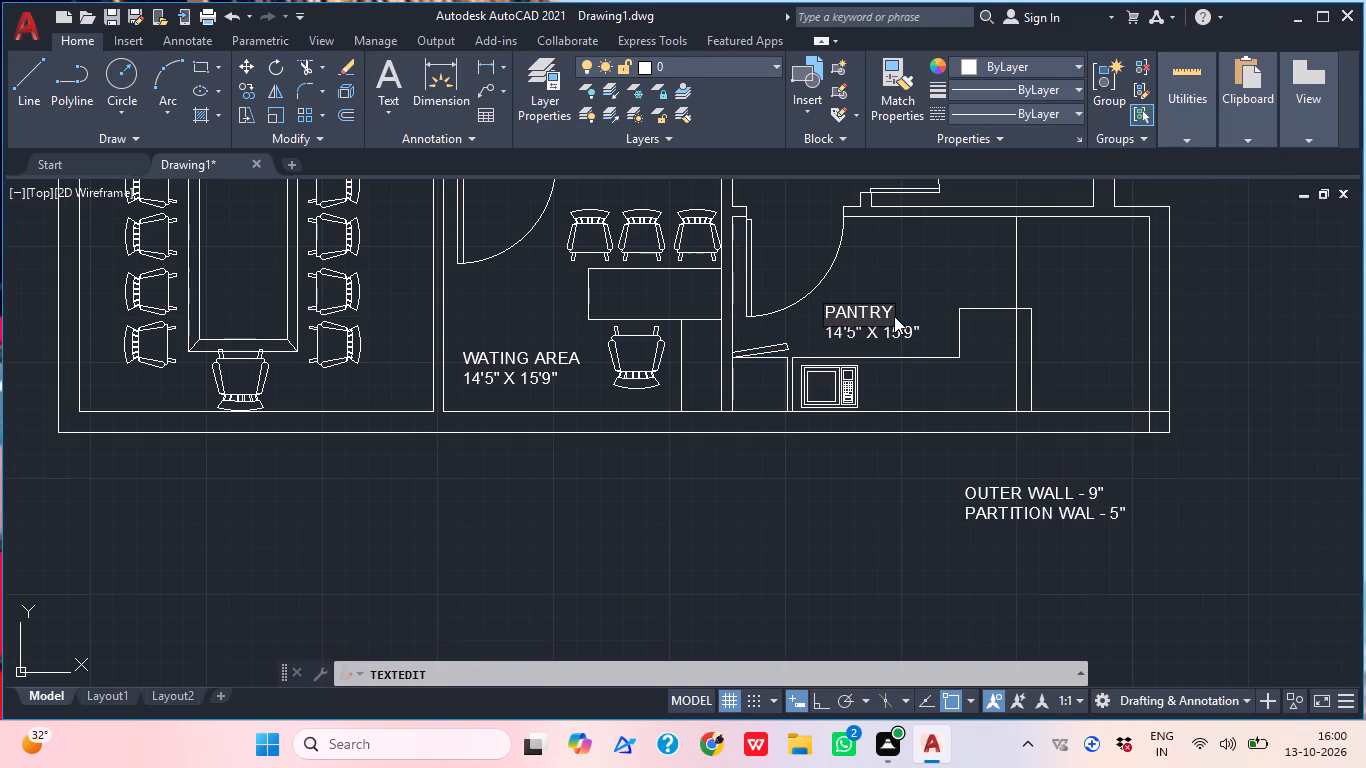
pyautogui.click(897, 337)
# Set the pantry label's dimension line to 15'9"X7'.
pyautogui.click(896, 335)
pyautogui.click(896, 335)
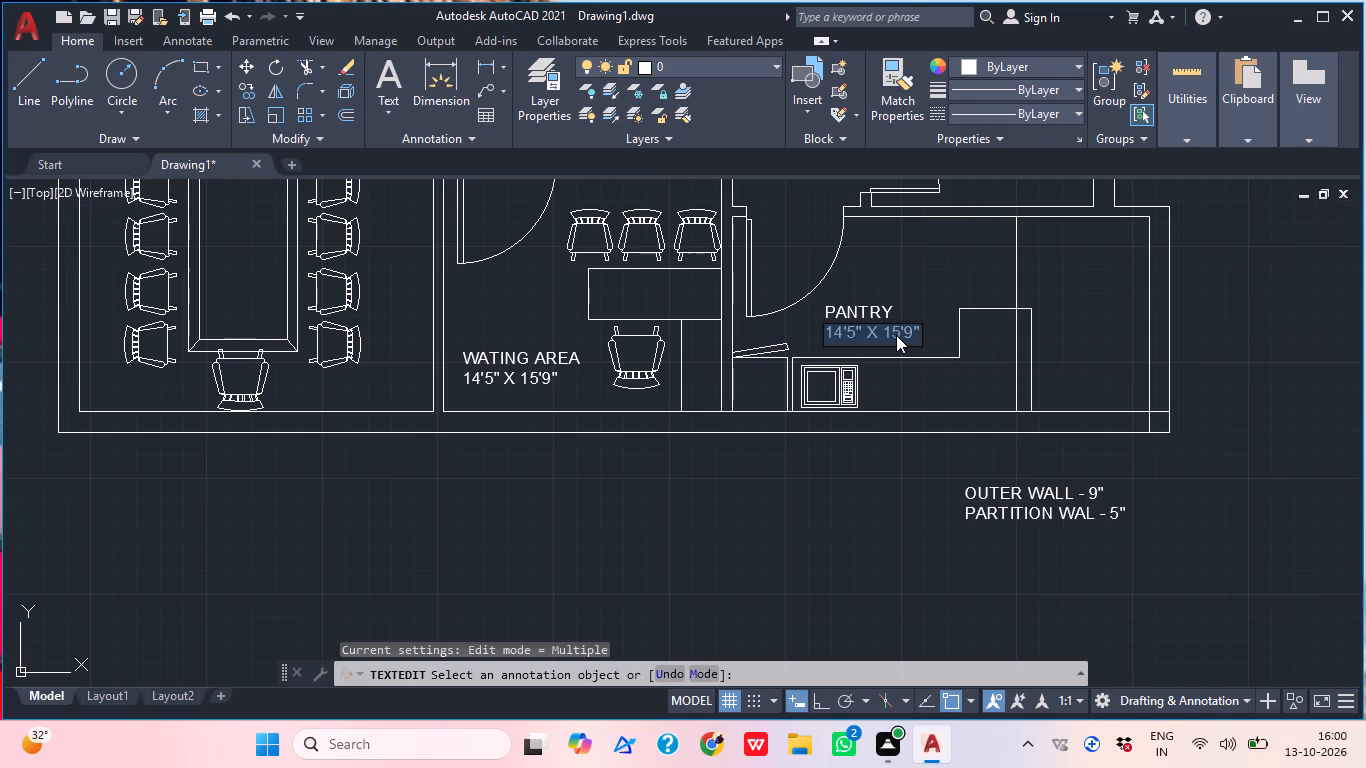
pyautogui.write('15\'9"X')
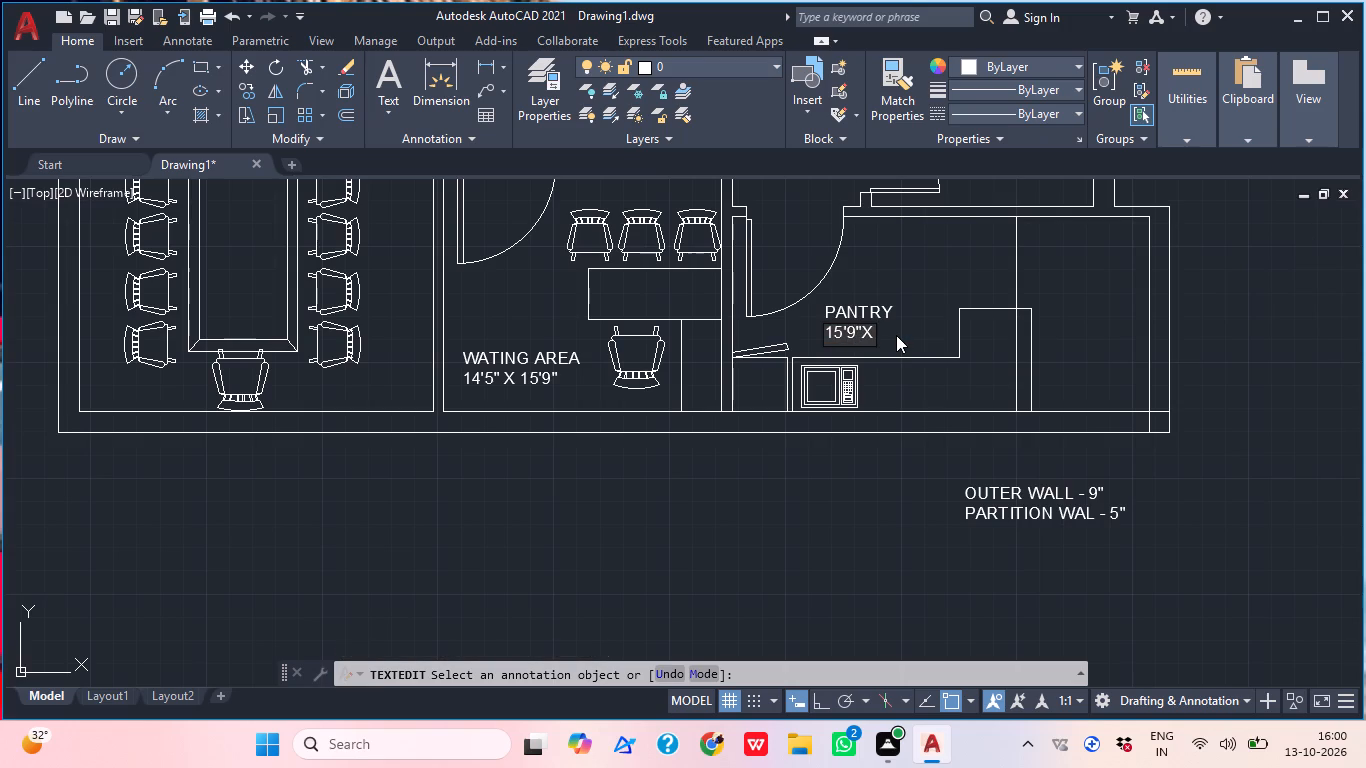
pyautogui.write("77'")
pyautogui.press('BackSpace')
pyautogui.press("'")
pyautogui.press('BackSpace')
pyautogui.press('BackSpace')
pyautogui.press("'")
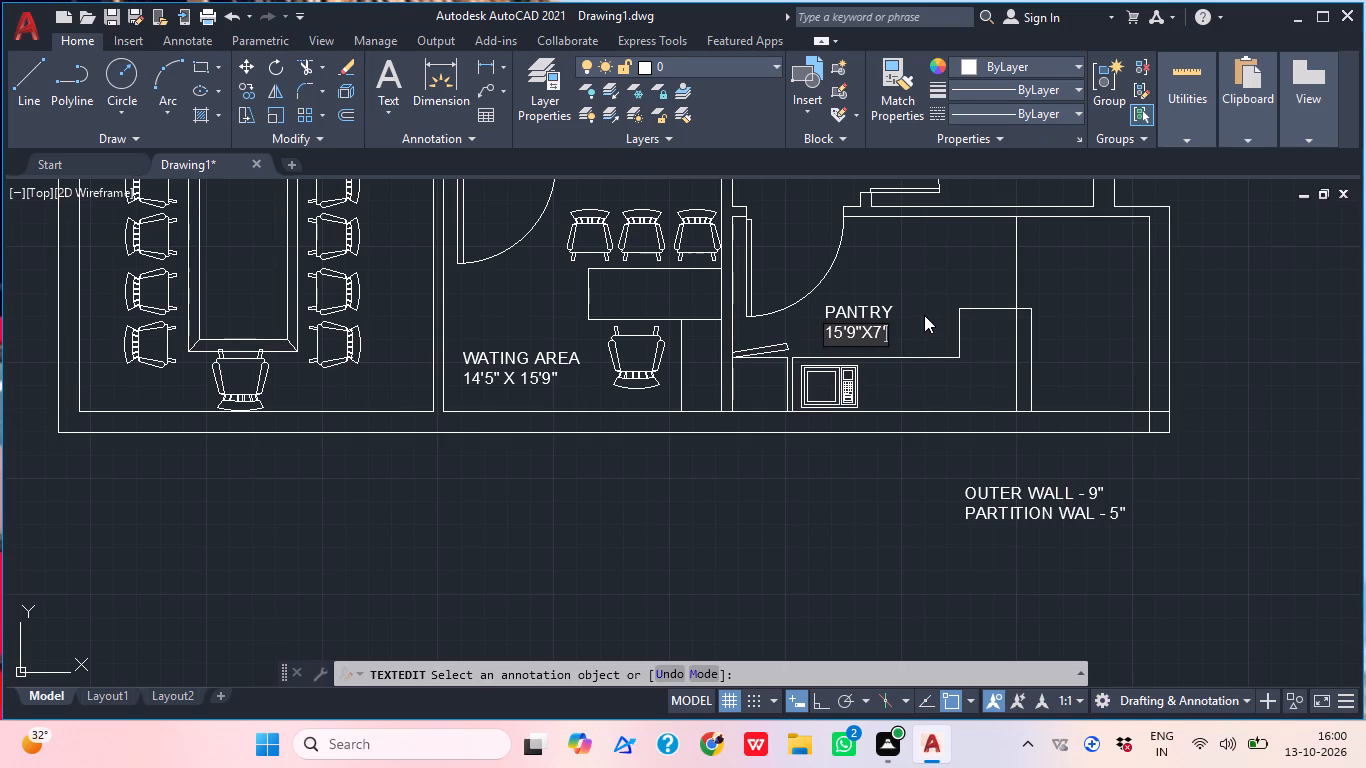
pyautogui.click(932, 303)
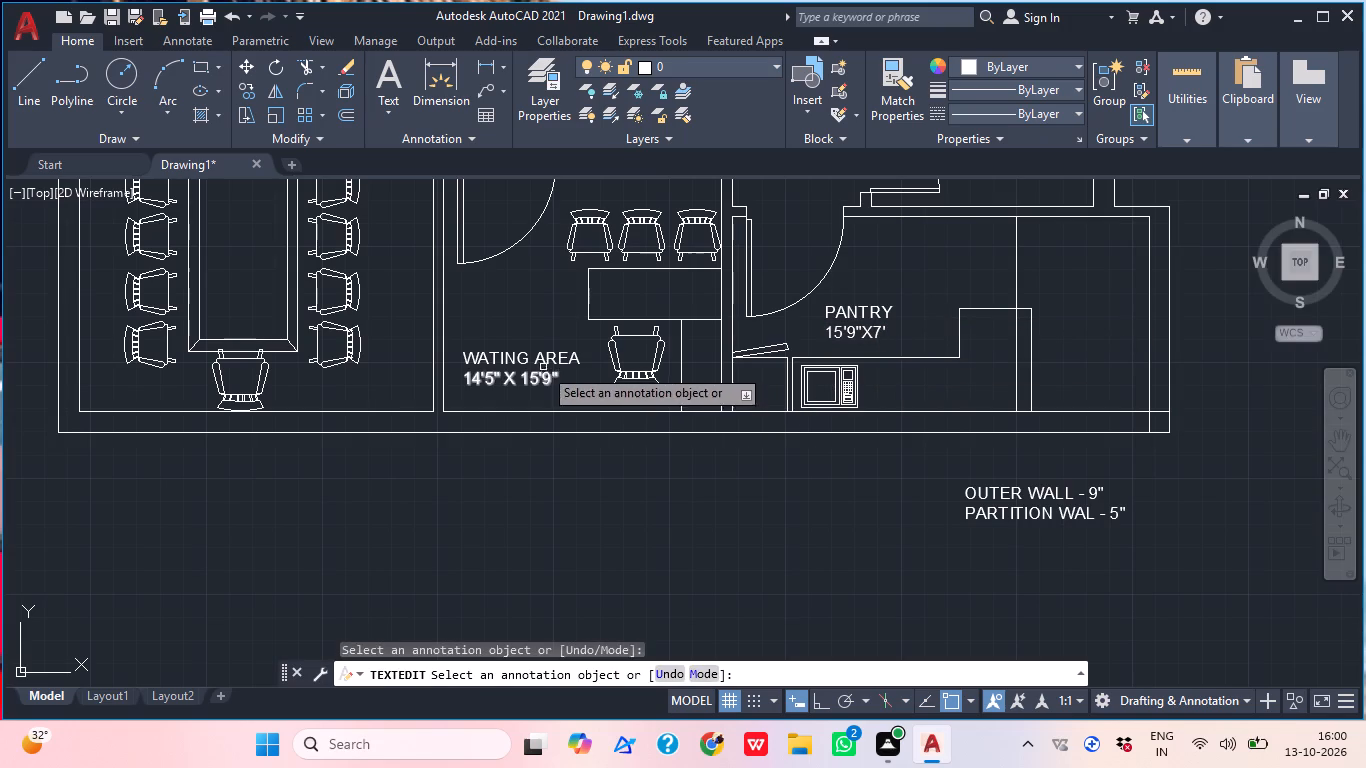
# Change the name line of the label in the office west of the pantry to HR ROOM.
pyautogui.click(542, 365)
pyautogui.write('HR')
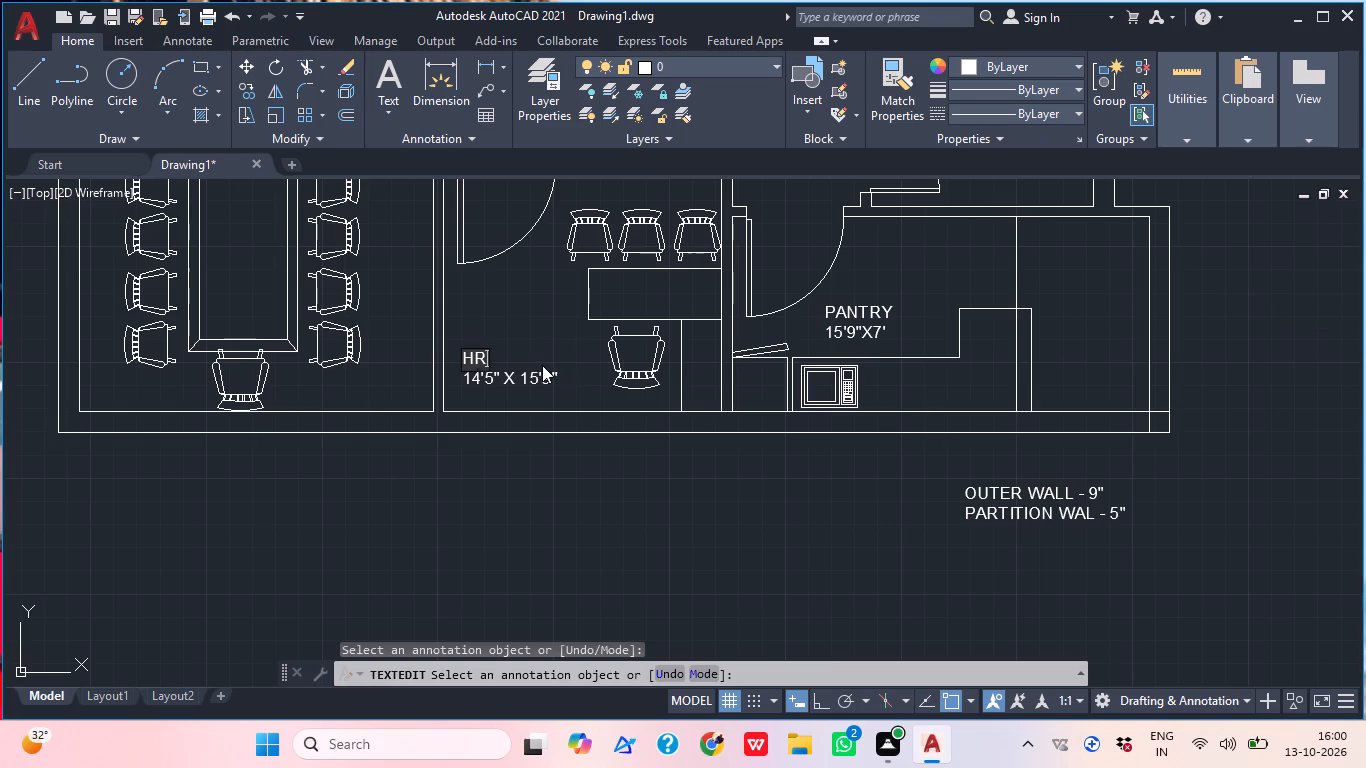
pyautogui.press('space')
pyautogui.write('ROOM')
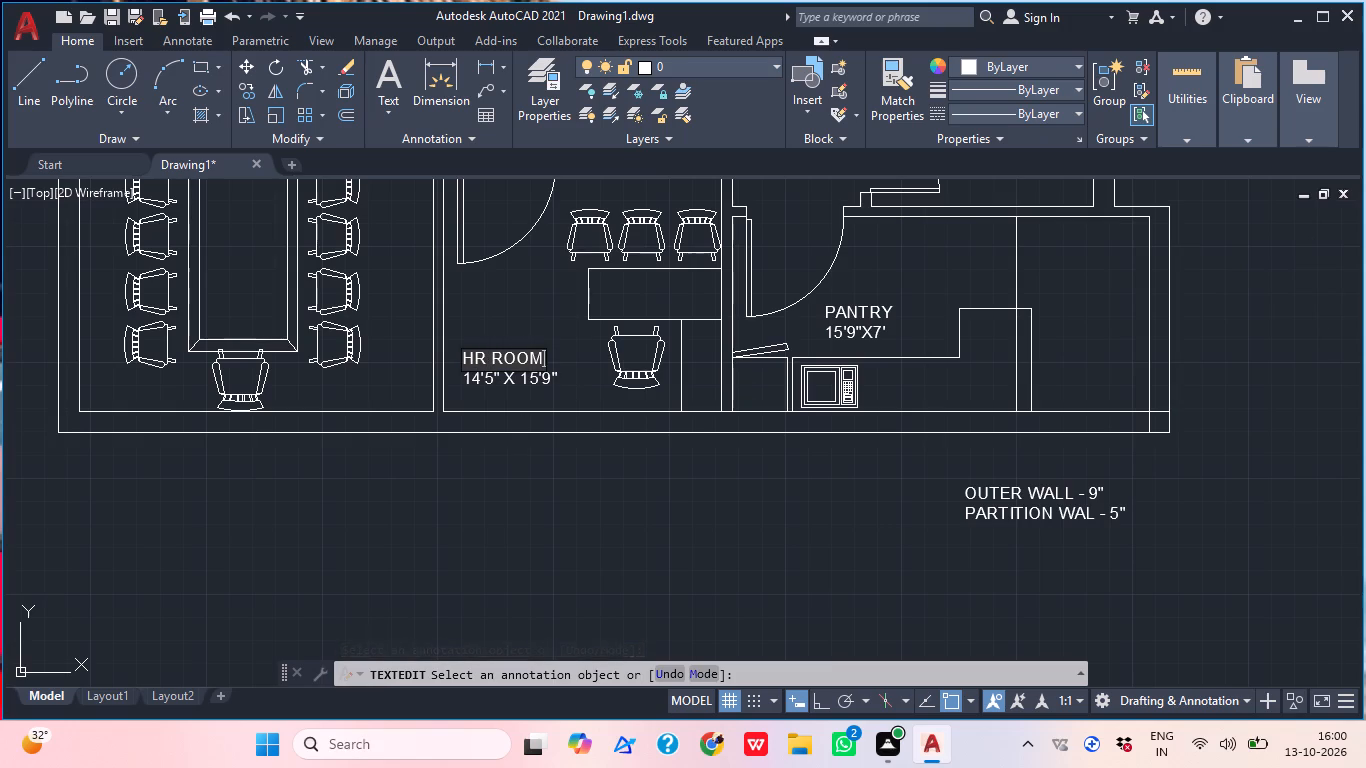
pyautogui.click(535, 370)
# Set the HR room label's dimension line to 10'X8'11".
pyautogui.click(535, 379)
pyautogui.click(535, 379)
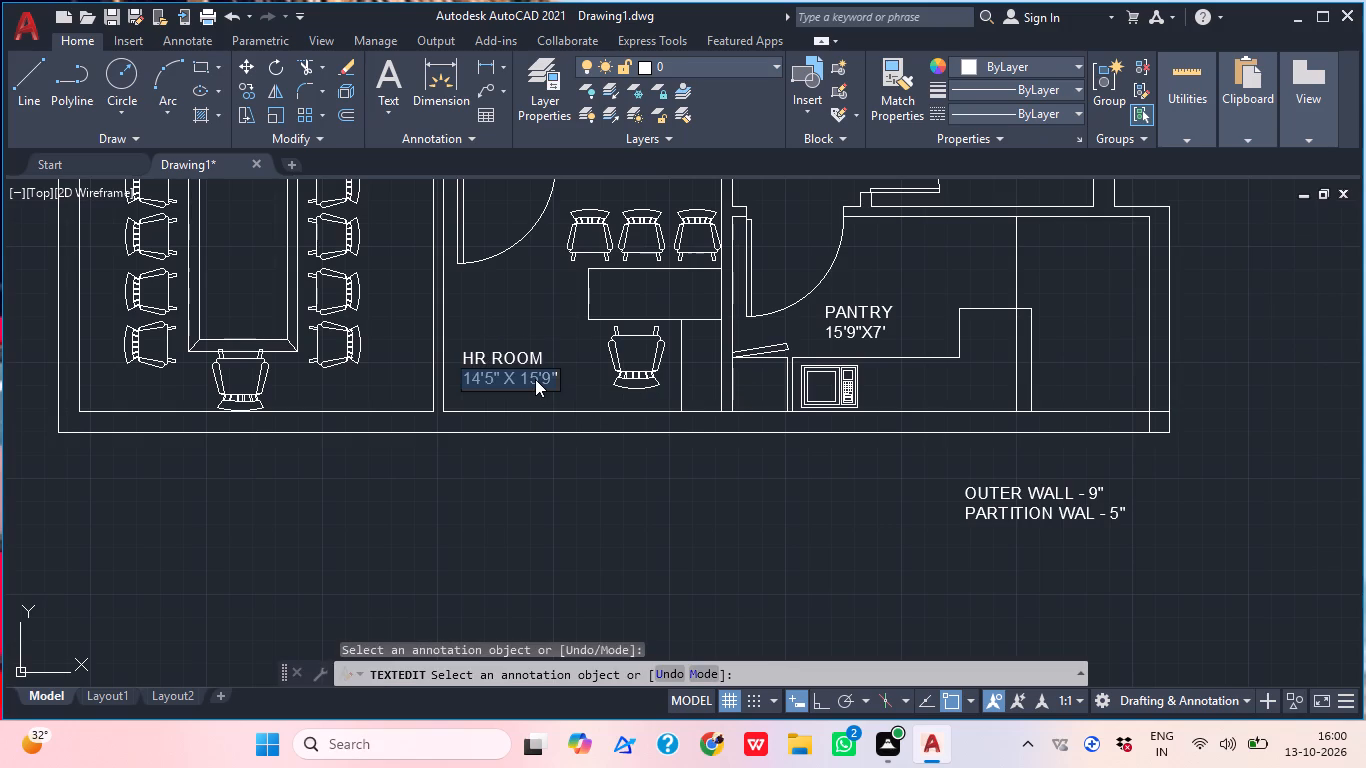
pyautogui.write("10'")
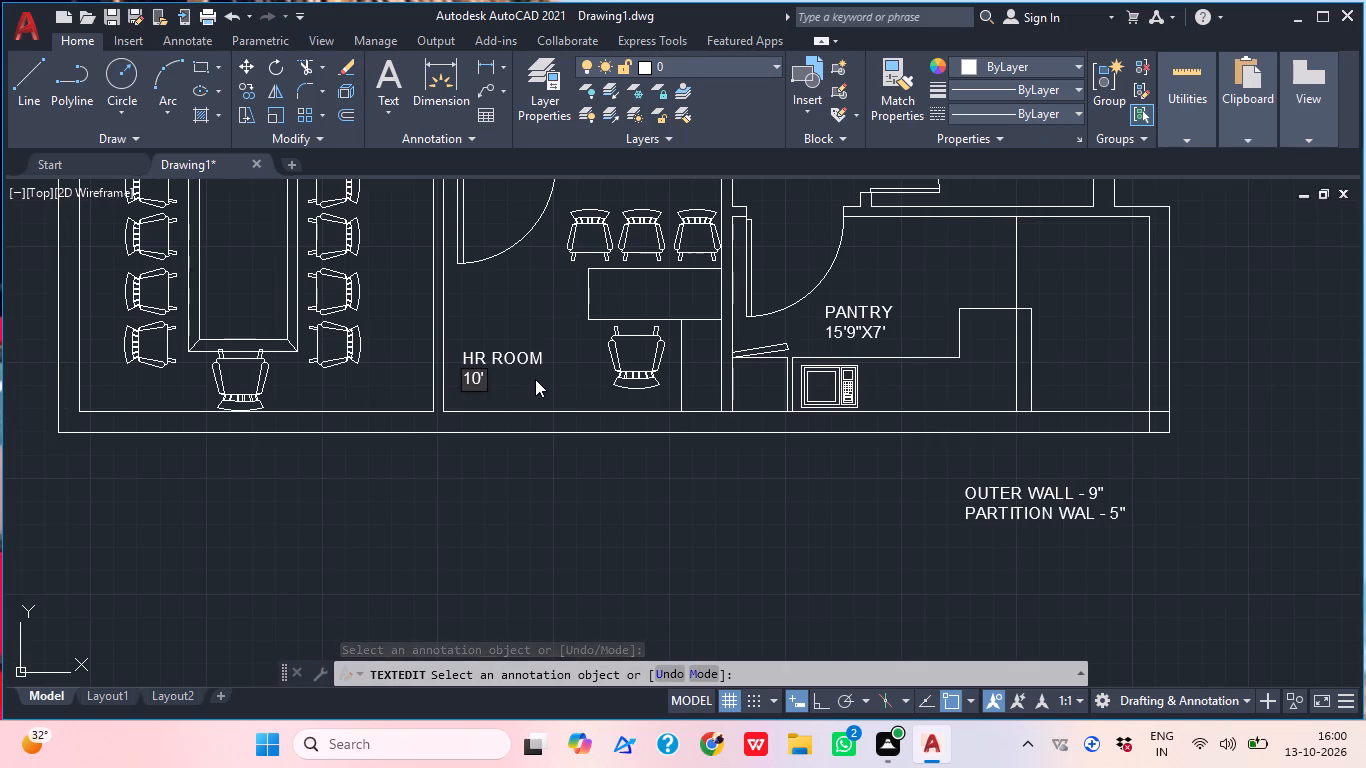
pyautogui.press('x')
pyautogui.press('8')
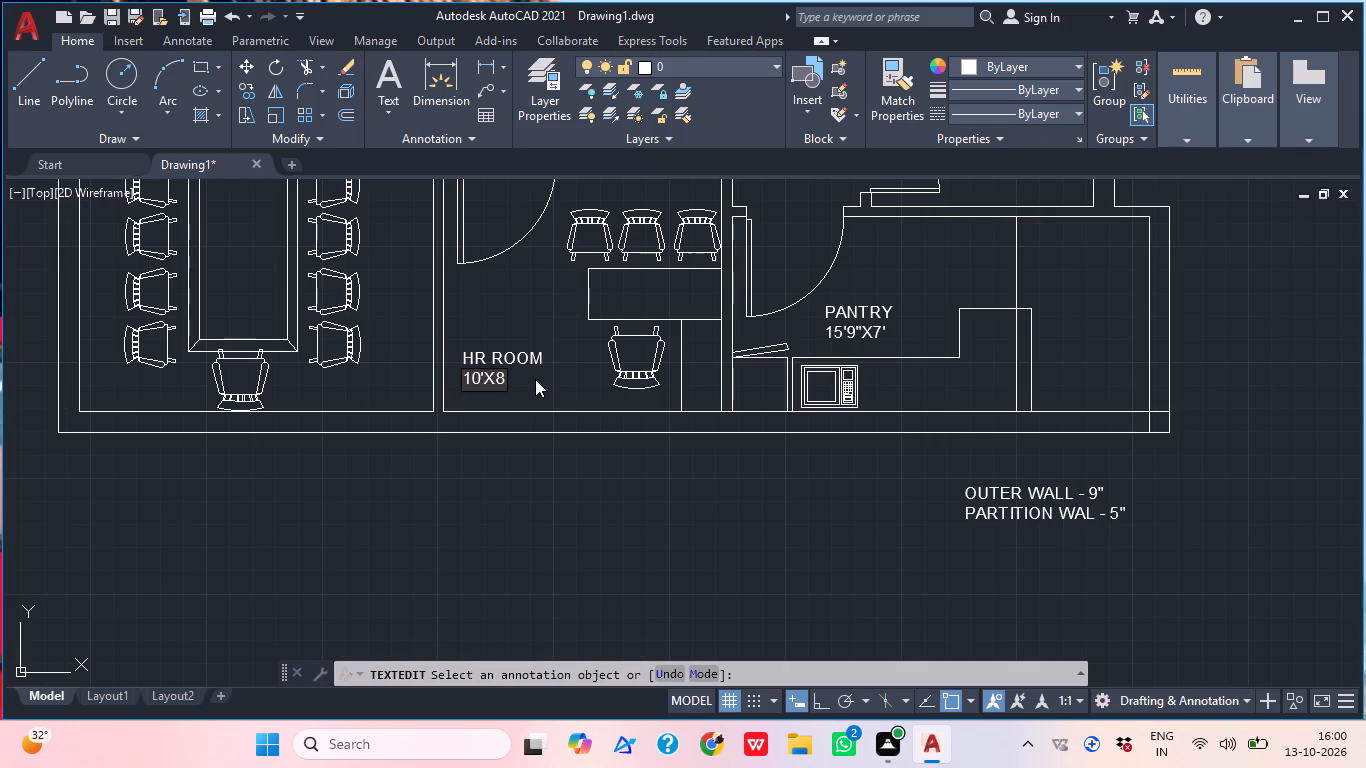
pyautogui.write("'11")
pyautogui.hotkey('shift', '"')
pyautogui.press('Return')
# Change the name line of the label in the southwest room with the long meeting table to CONFERENCE.
pyautogui.scroll(-1, 484, 260)
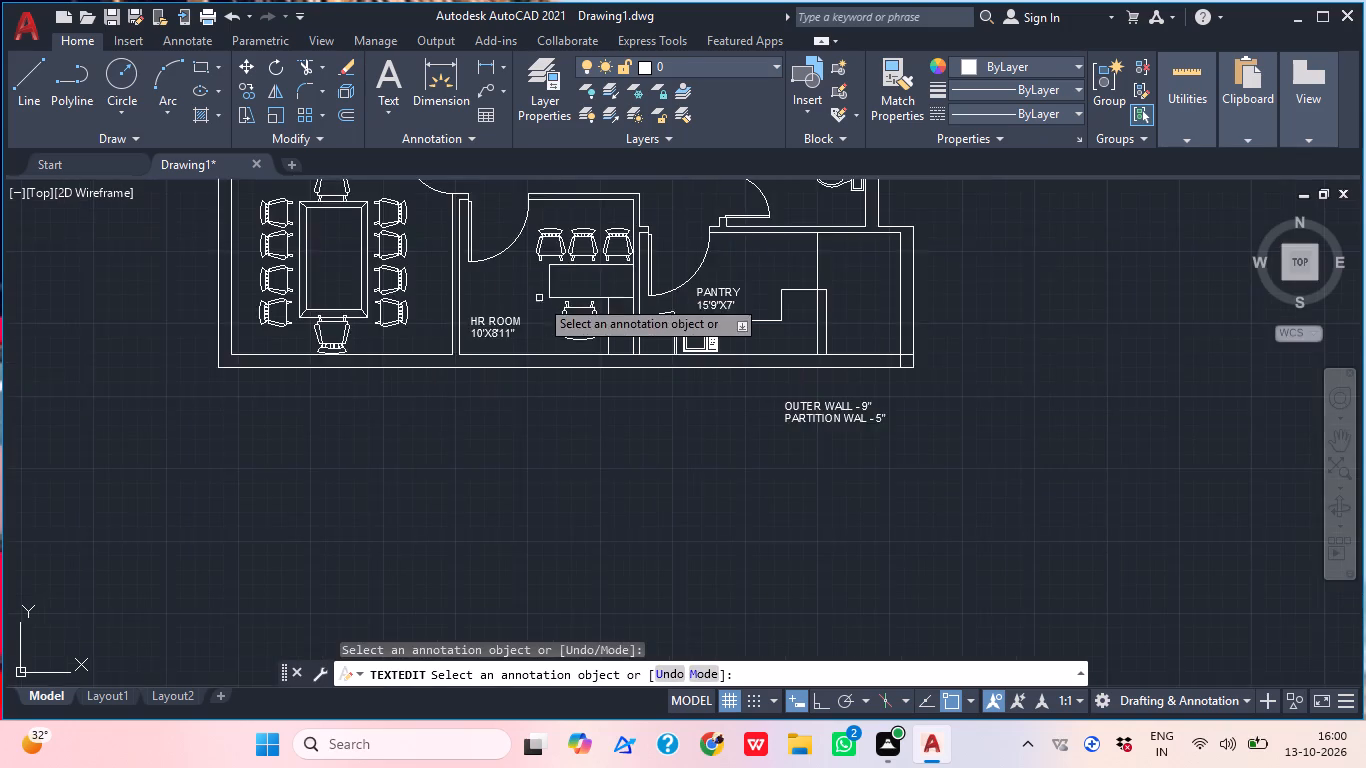
pyautogui.moveTo(539, 298); pyautogui.dragTo(612, 460, button='middle')
pyautogui.scroll(1, 327, 316)
pyautogui.click(327, 316)
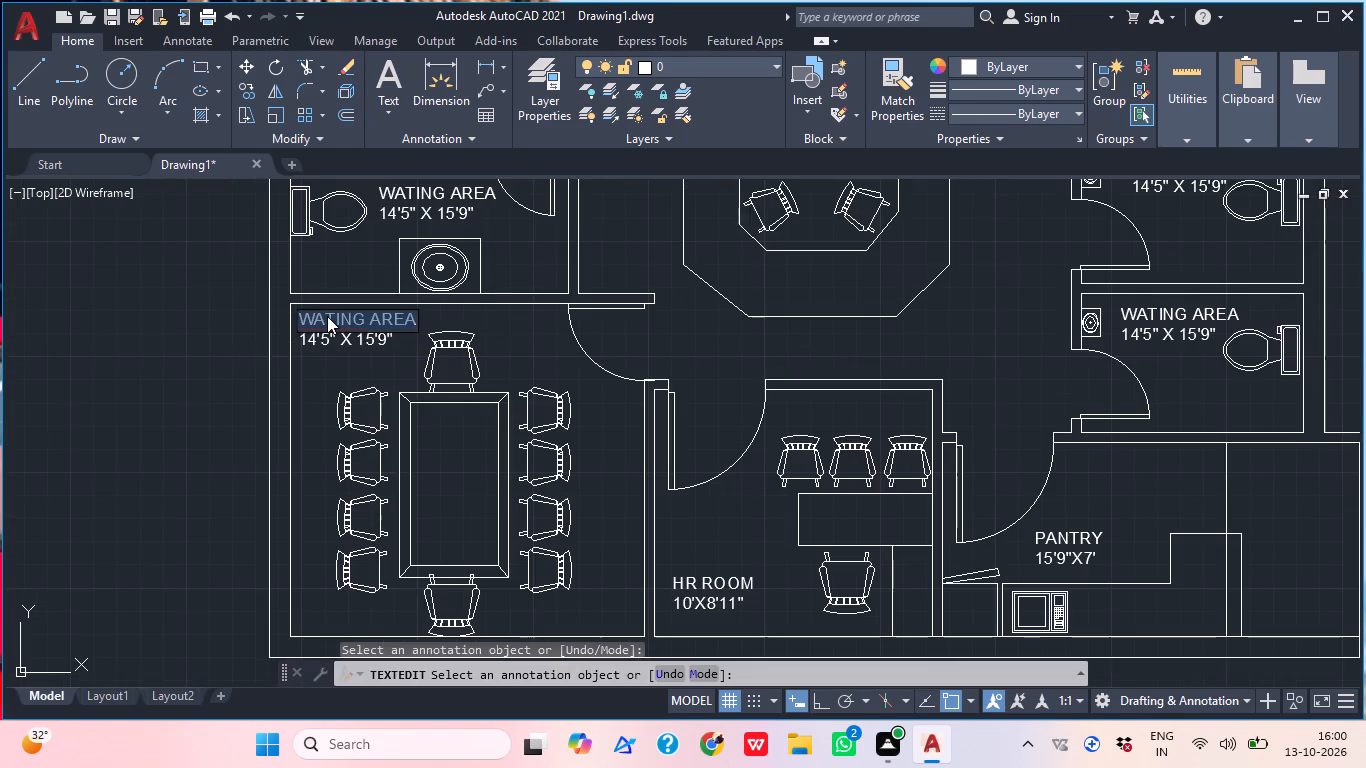
pyautogui.write('CONF')
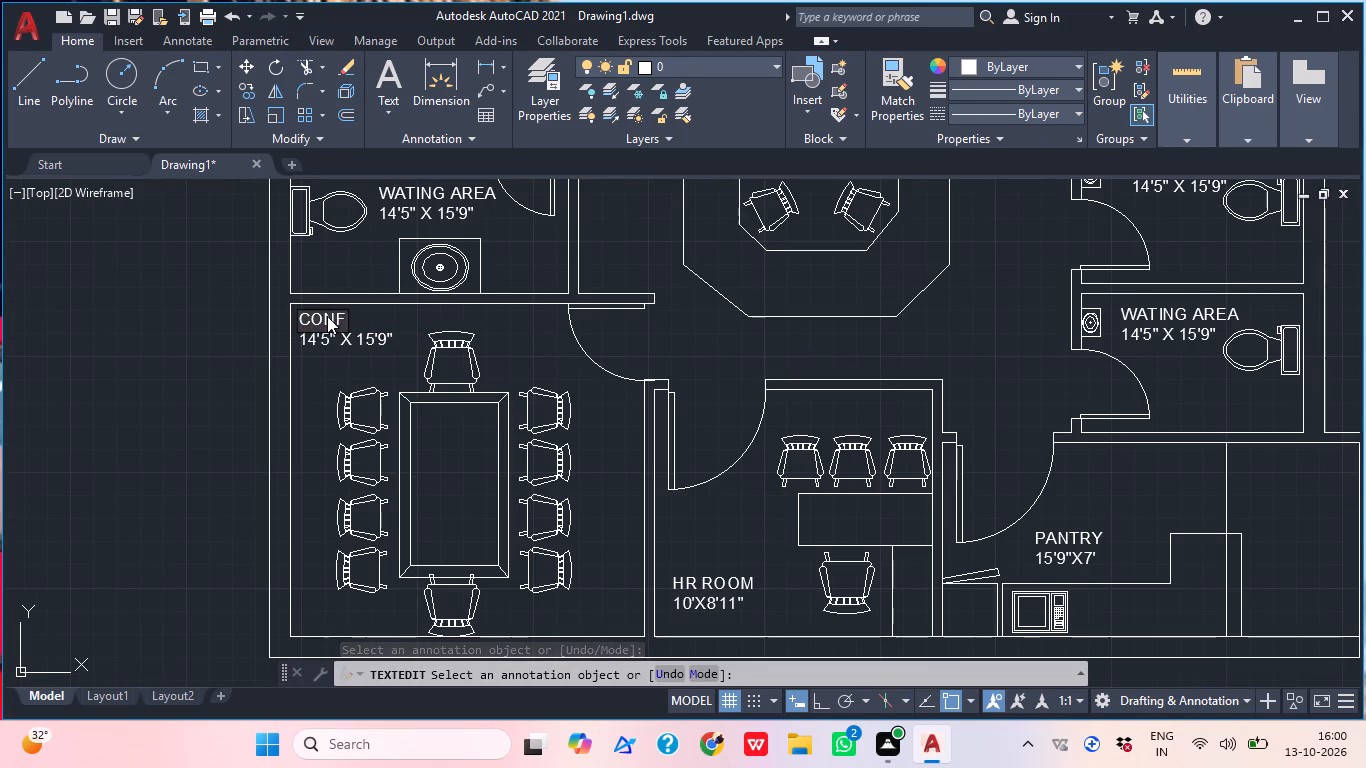
pyautogui.write('ERE')
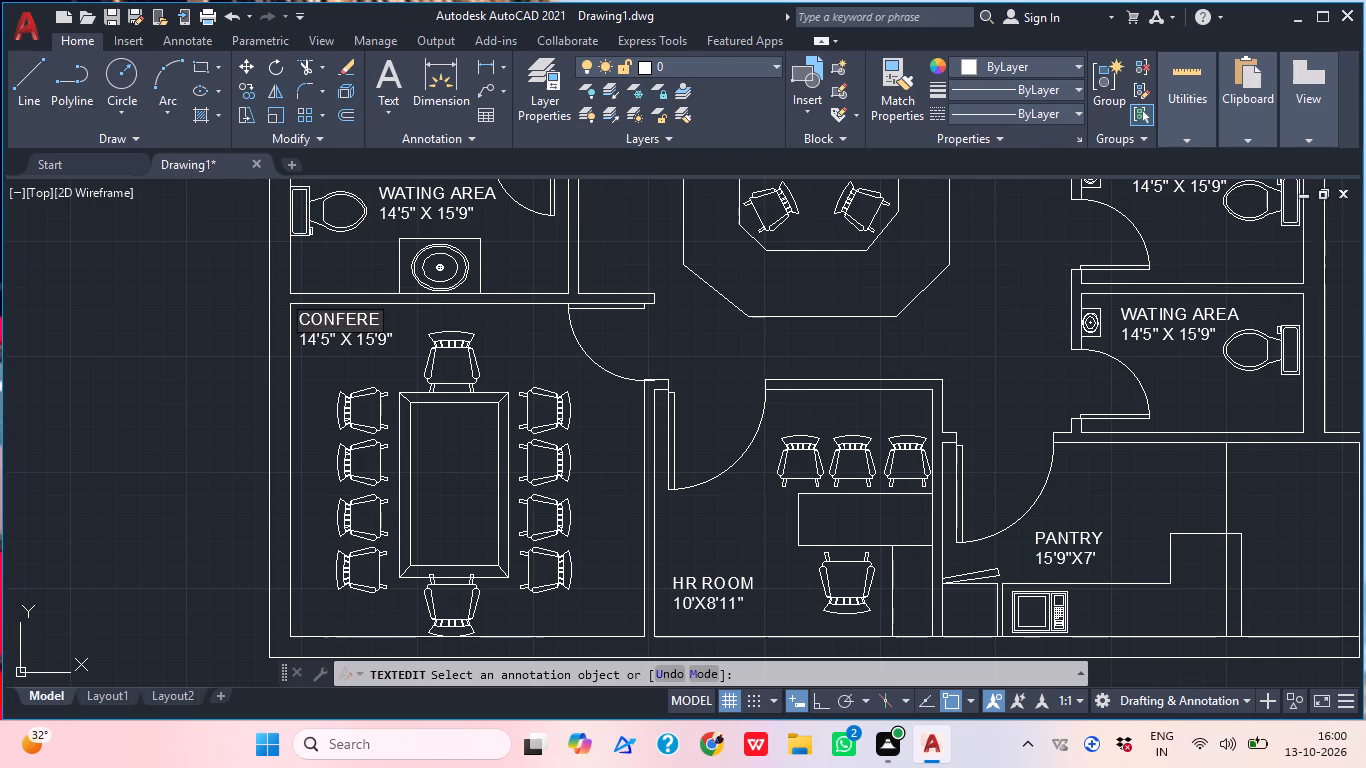
pyautogui.write('NCE')
# Replace the conference room label's dimension line with 12'9"12'.
pyautogui.click(350, 337)
pyautogui.click(350, 337)
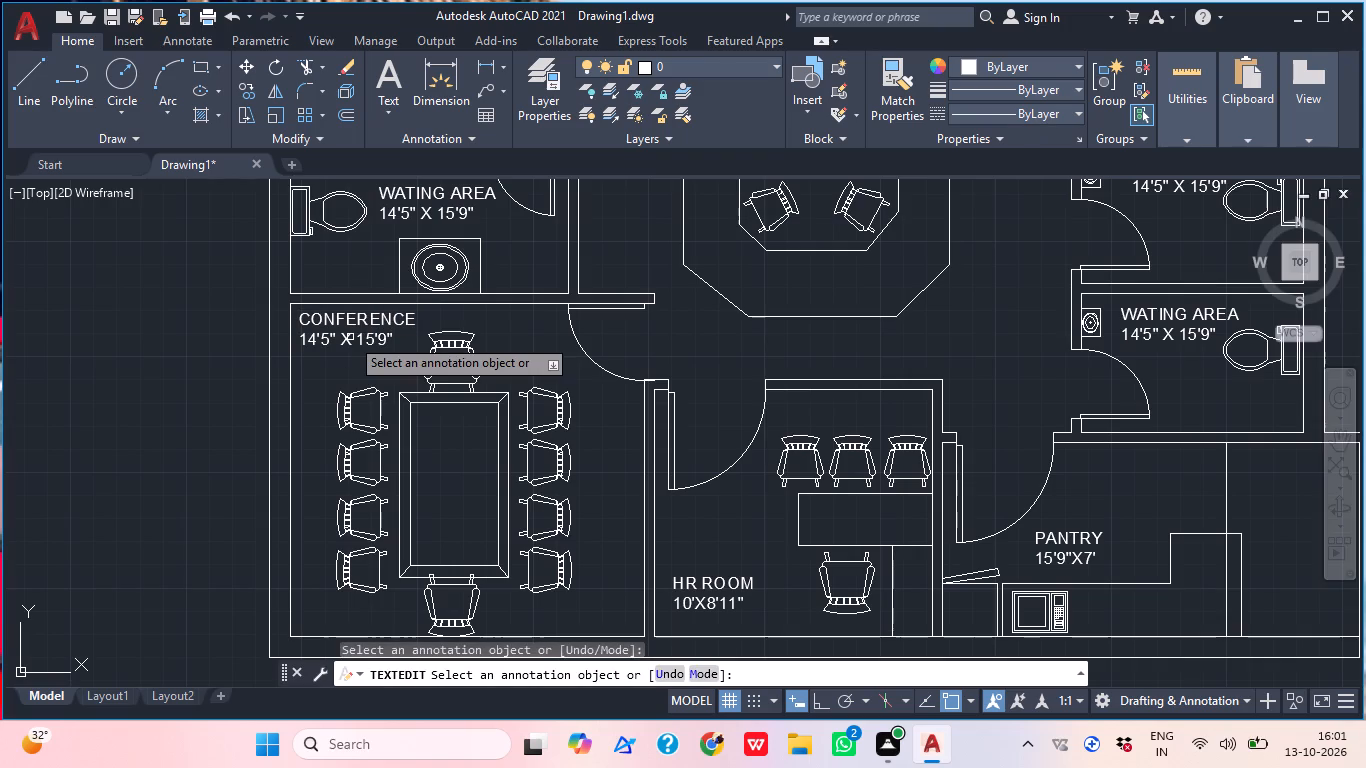
pyautogui.click(350, 337)
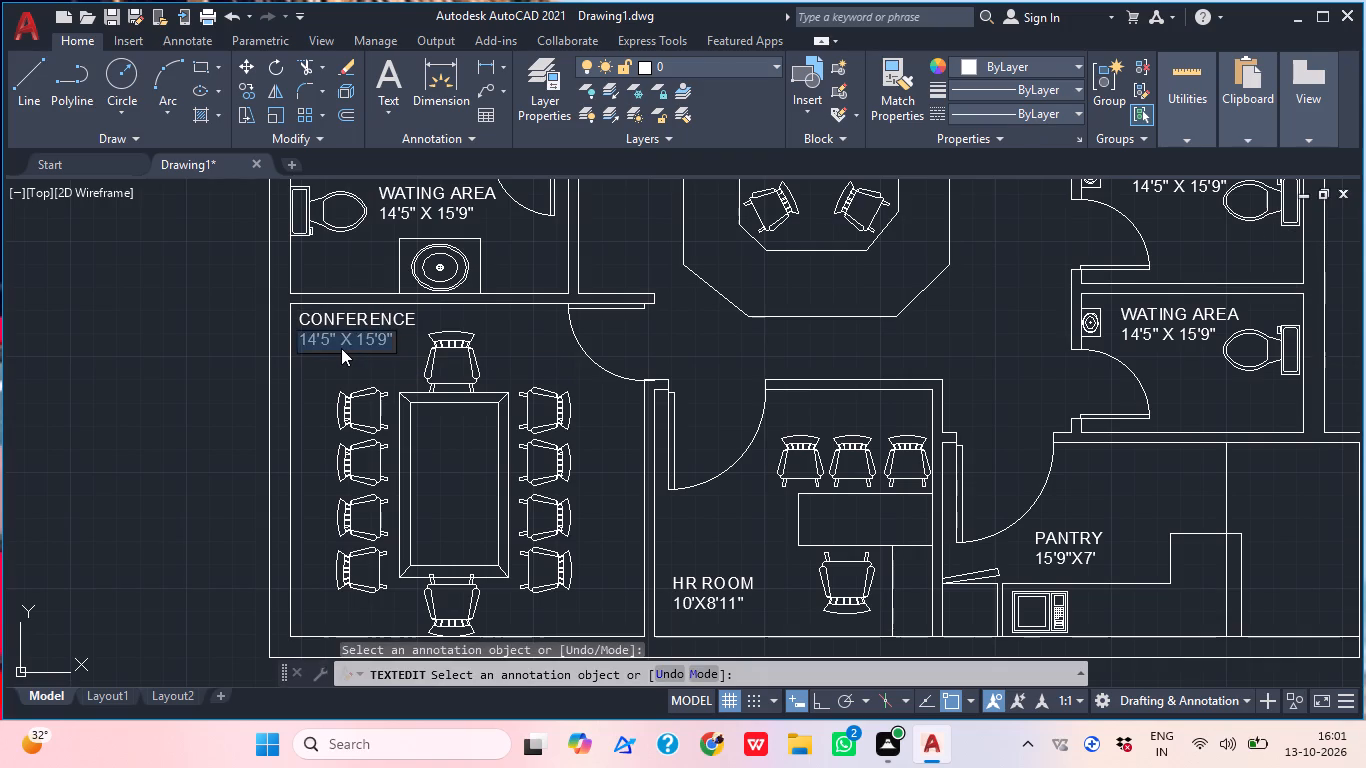
pyautogui.write('12;9:\\\\\\')
pyautogui.press('BackSpace')
pyautogui.press('BackSpace')
pyautogui.press('BackSpace')
pyautogui.press('BackSpace')
pyautogui.press('BackSpace')
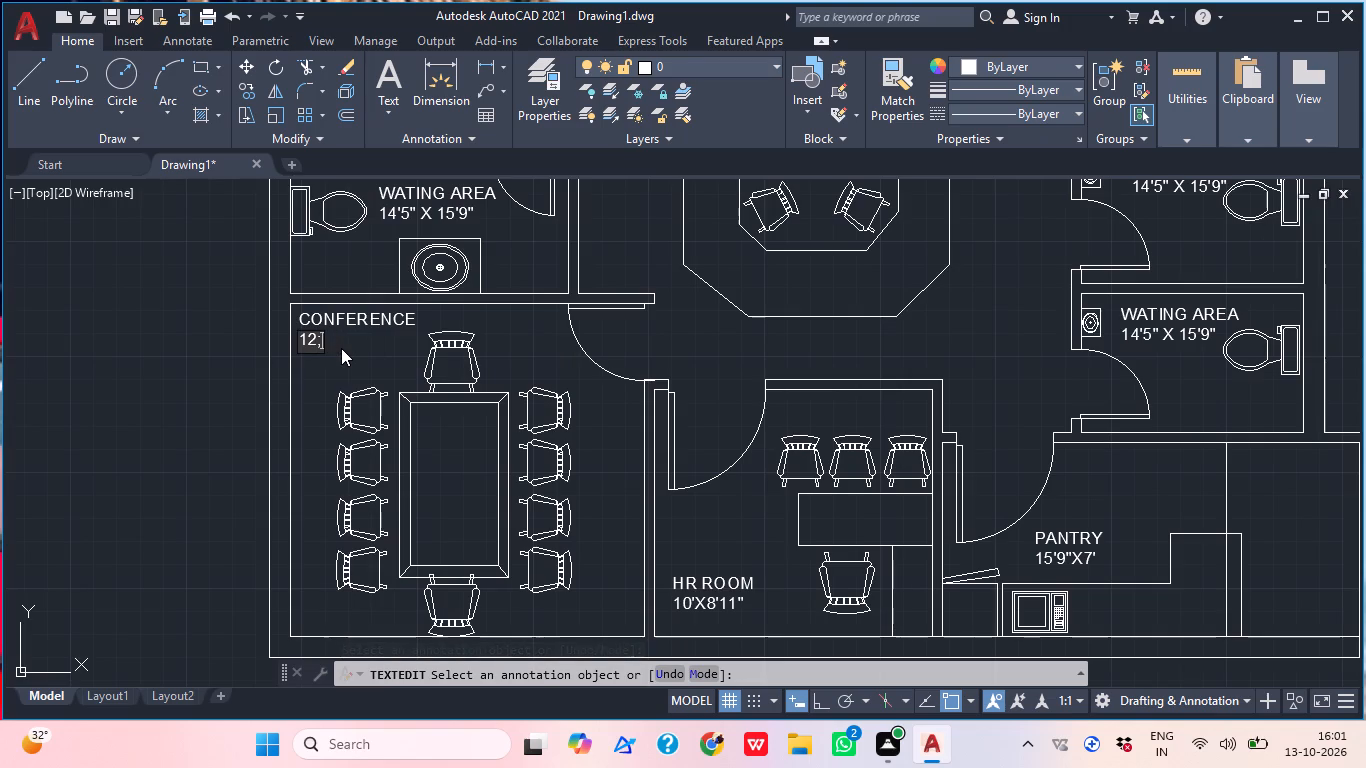
pyautogui.press('BackSpace')
pyautogui.write('\'9"')
pyautogui.write("12'")
# Relabel the washroom north of the conference room as TOILET with the dimension line 10'X 5'.
pyautogui.moveTo(369, 224); pyautogui.dragTo(348, 365, button='middle')
pyautogui.click(413, 335)
pyautogui.click(408, 332)
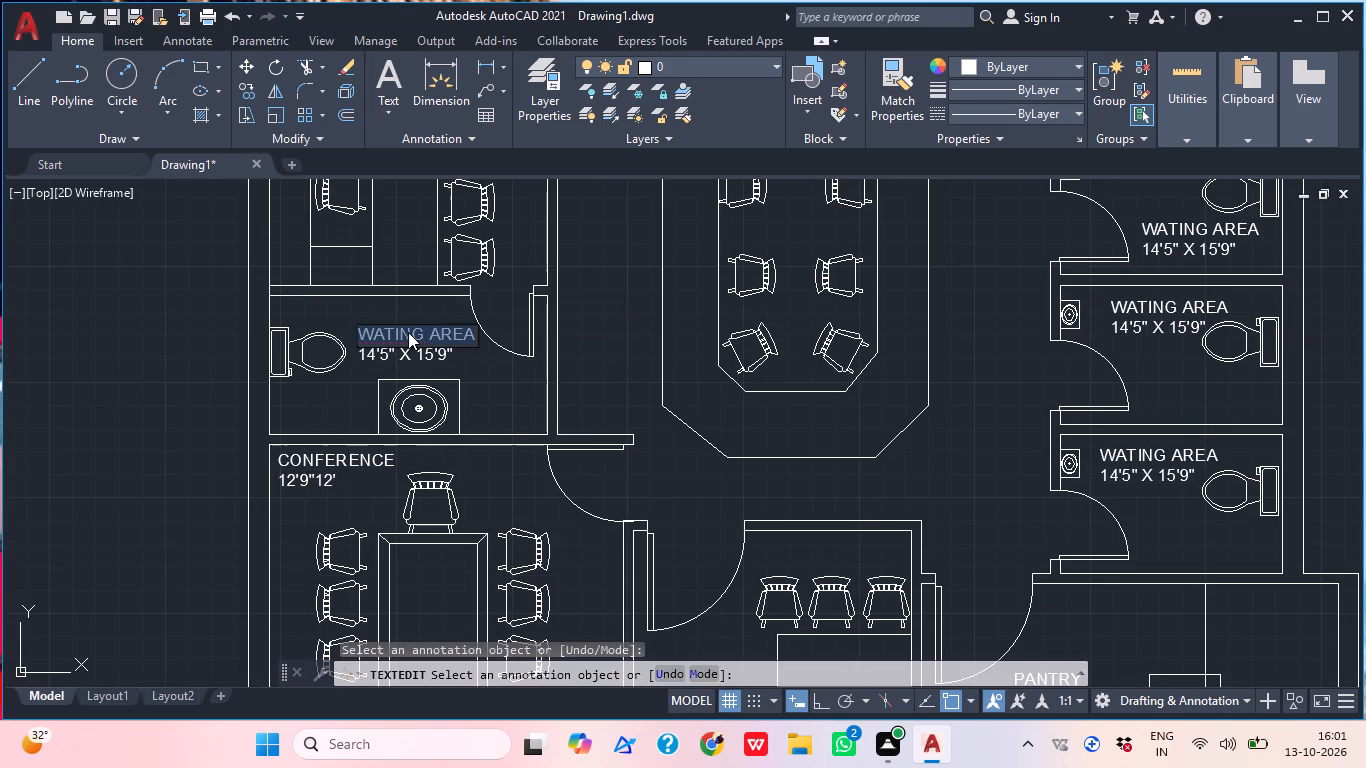
pyautogui.write('TOILET')
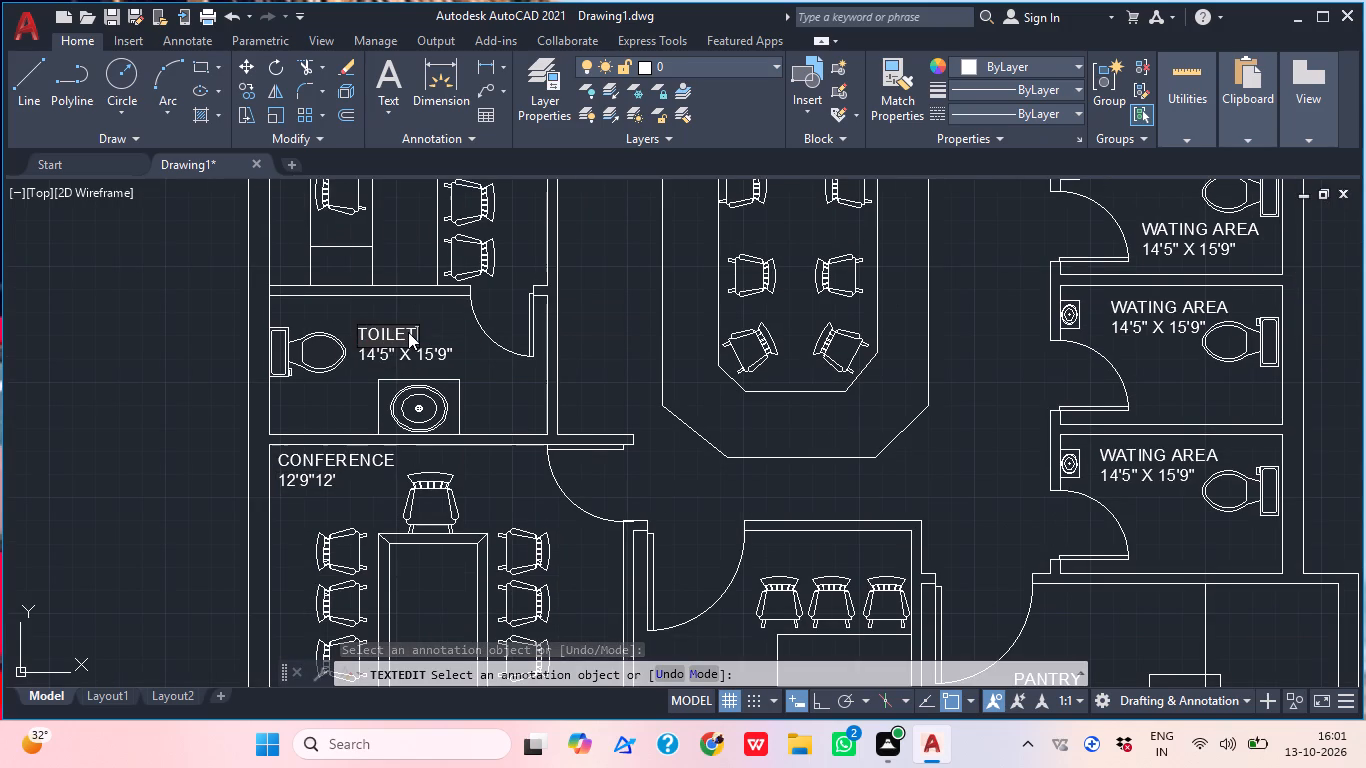
pyautogui.click(421, 359)
pyautogui.click(439, 349)
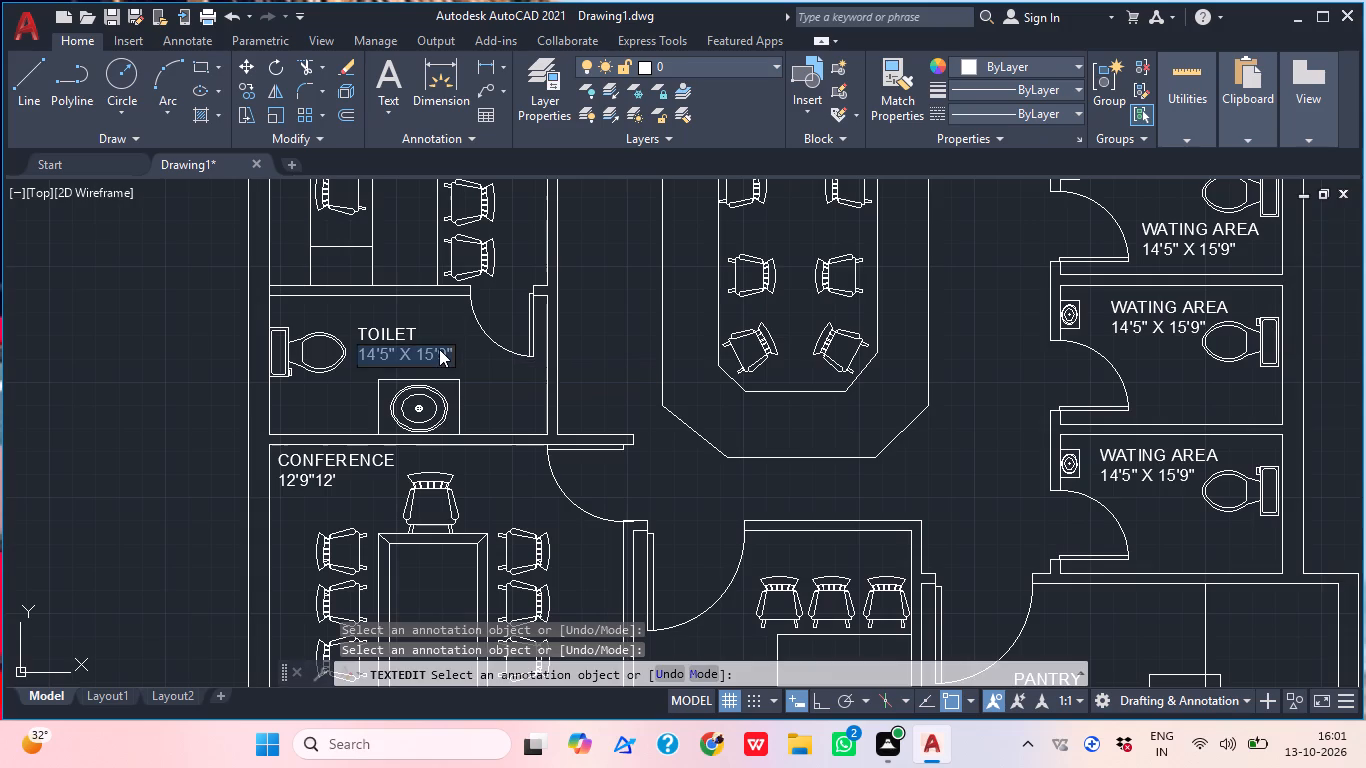
pyautogui.write("10'X 5'")
# Change the upper label's two lines in the office north of the west toilet to DIRECTOR and ROOM.
pyautogui.moveTo(679, 302); pyautogui.dragTo(581, 478, button='middle')
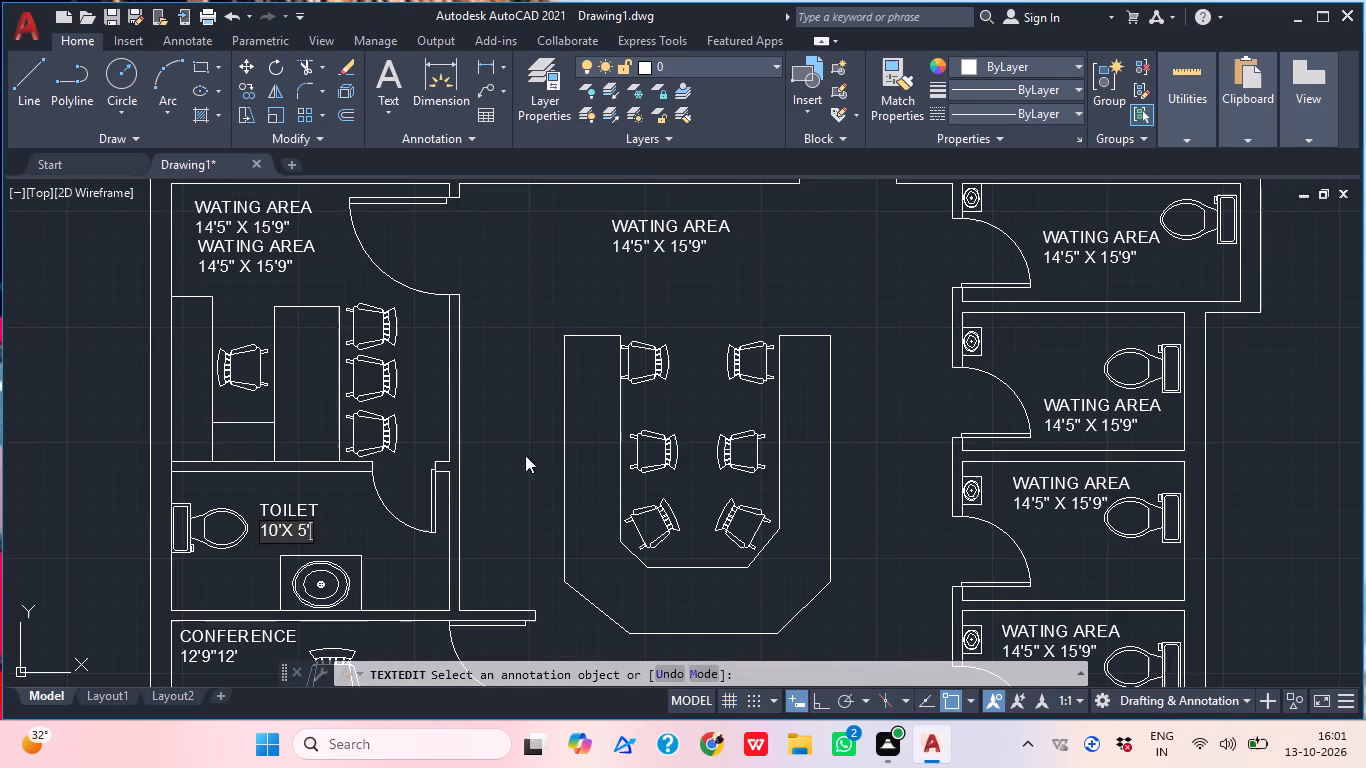
pyautogui.click(268, 281)
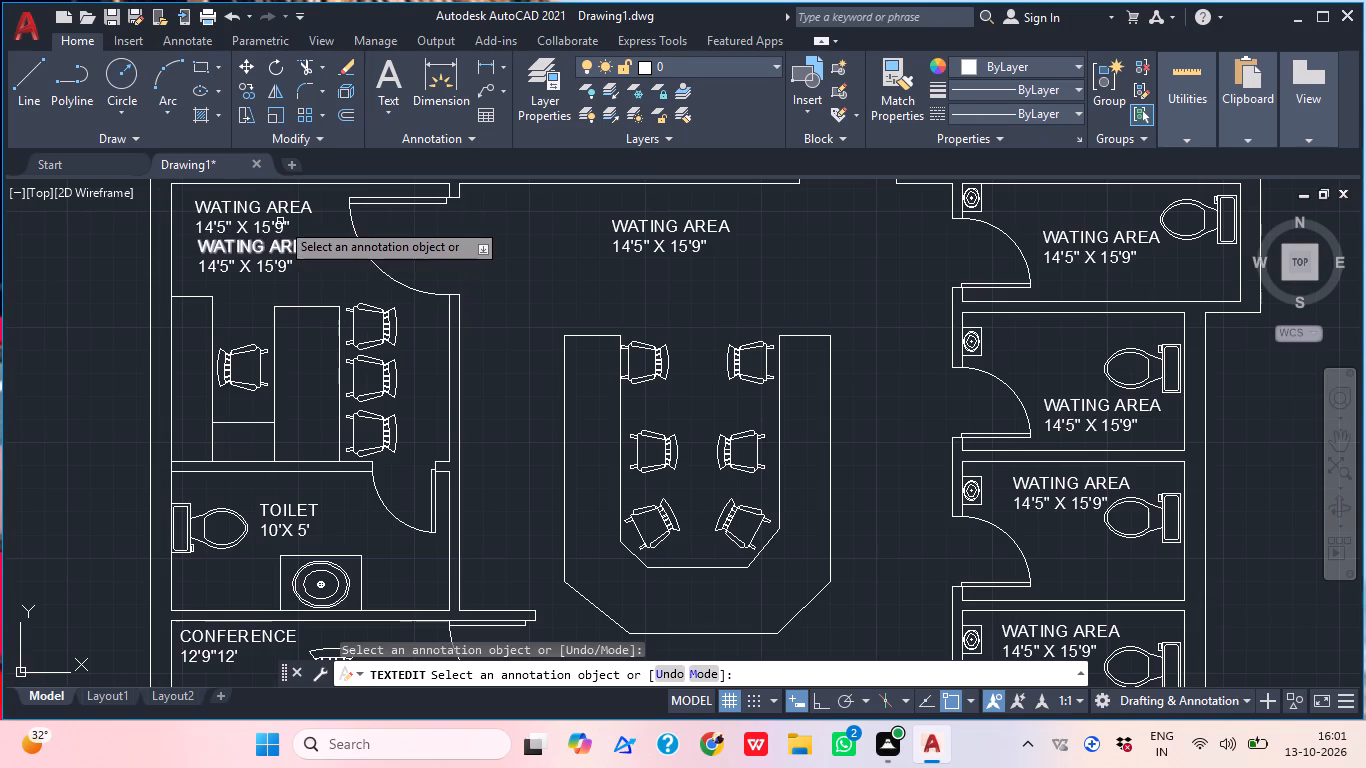
pyautogui.click(295, 199)
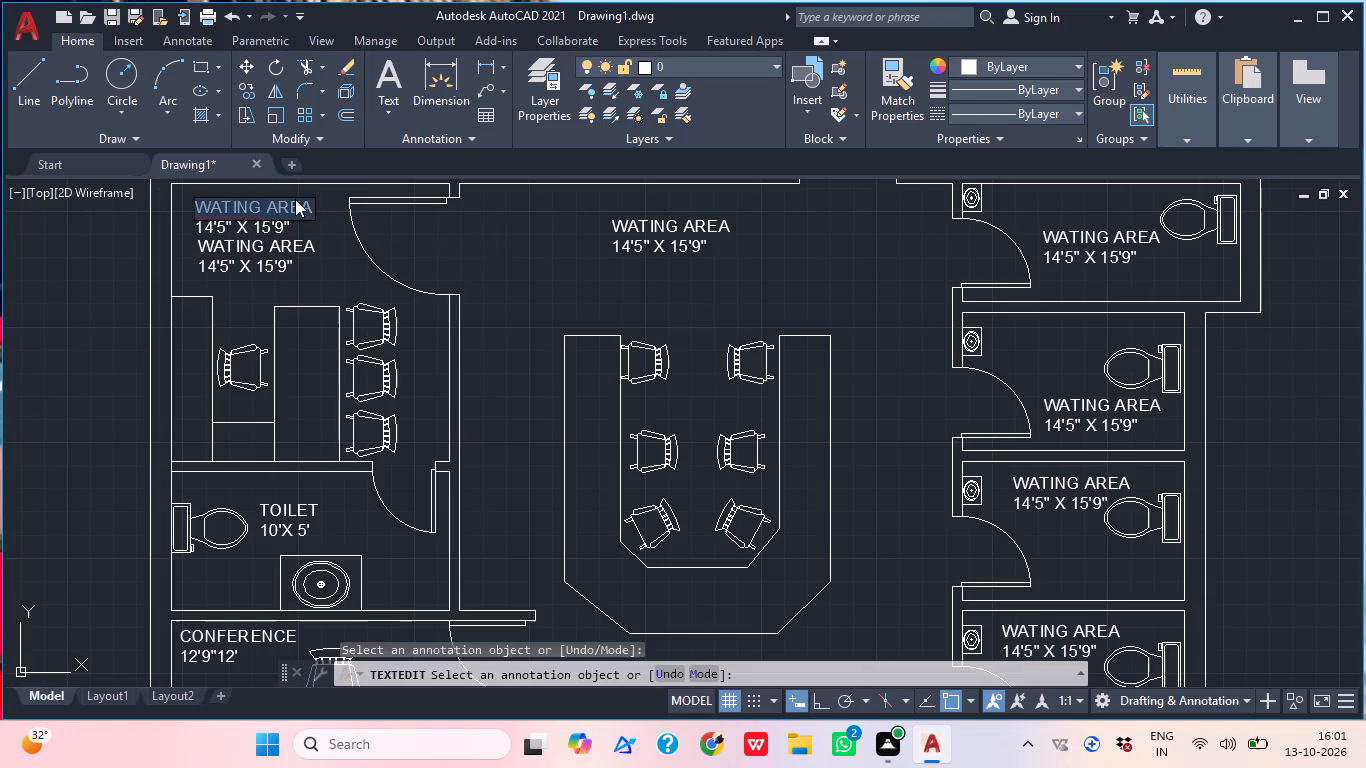
pyautogui.write('DIRECTOR')
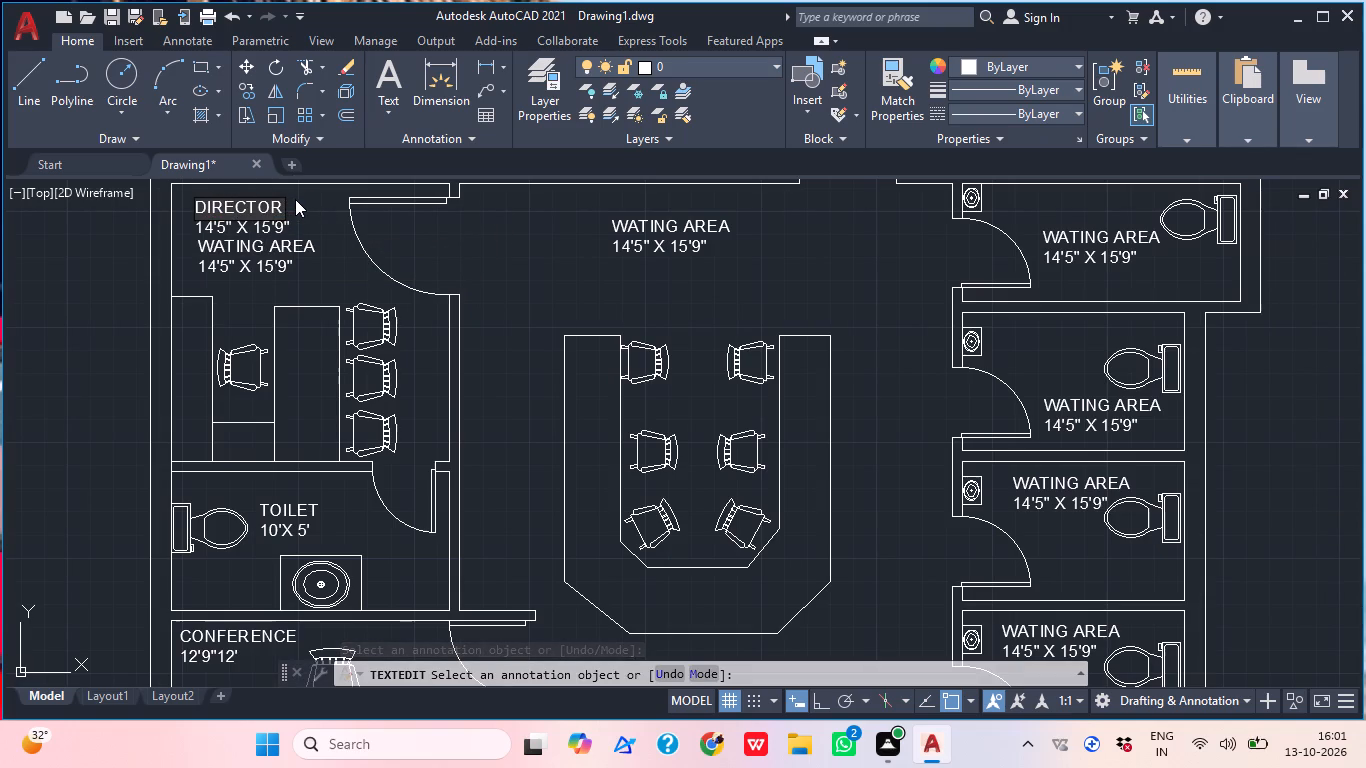
pyautogui.click(261, 223)
pyautogui.click(226, 226)
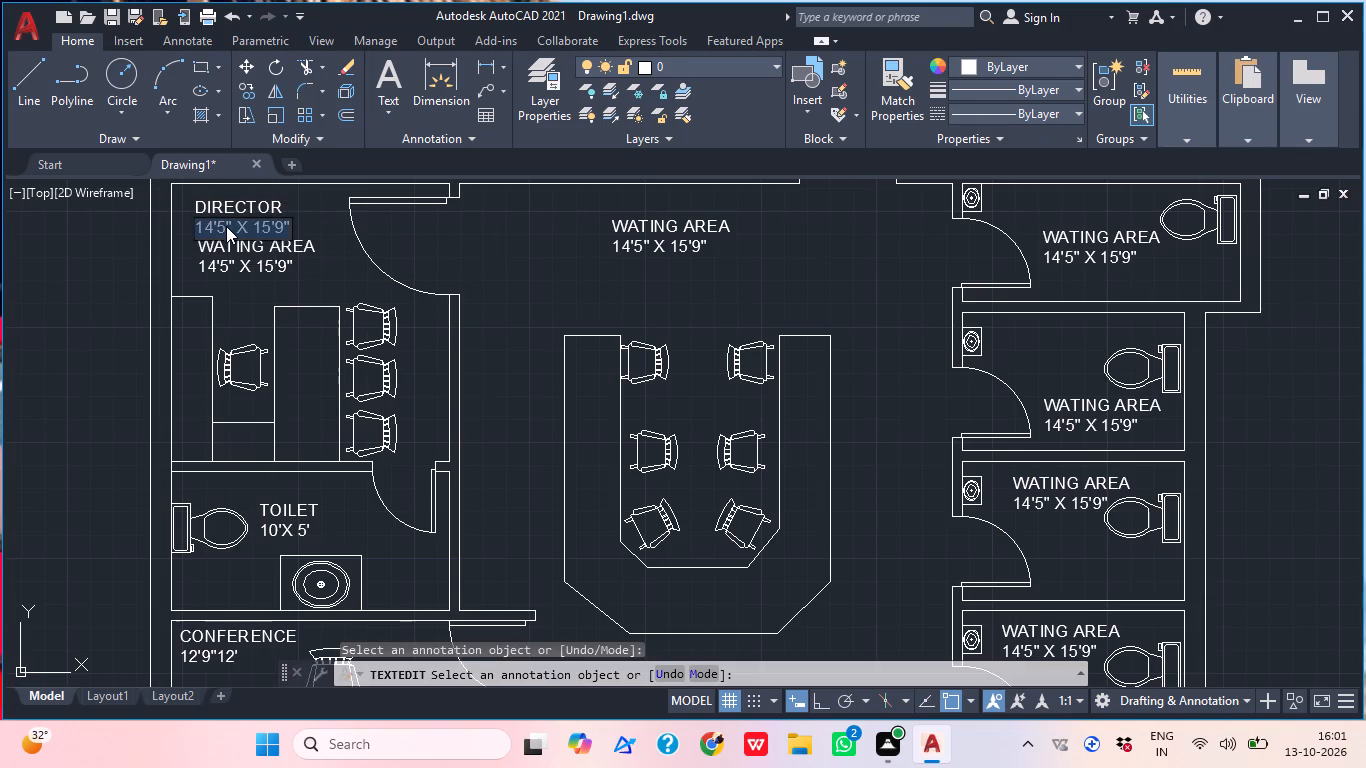
pyautogui.write('ROOM')
# Change the third text line in the director's room to 10'0" X 10'0" and finish text editing.
pyautogui.click(234, 248)
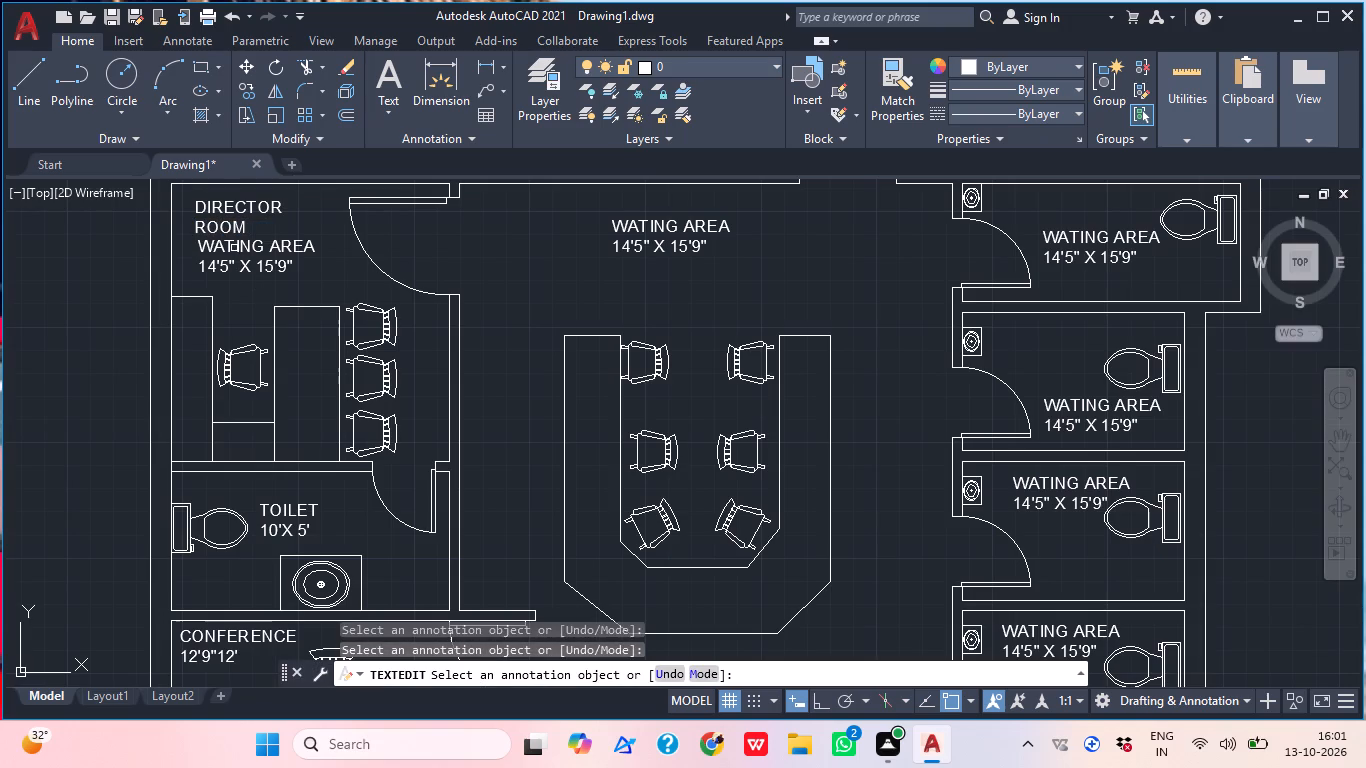
pyautogui.click(234, 248)
pyautogui.click(234, 248)
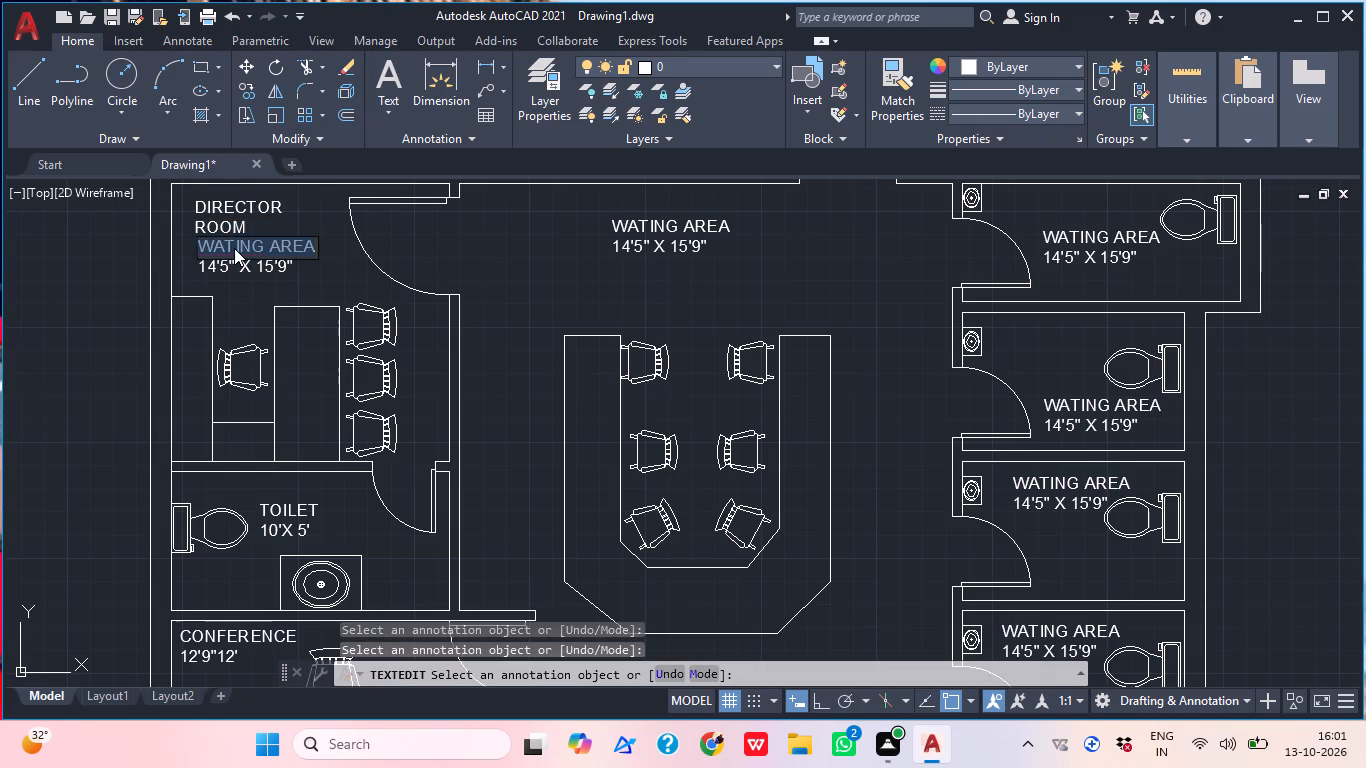
pyautogui.write("10'")
pyautogui.write('0"')
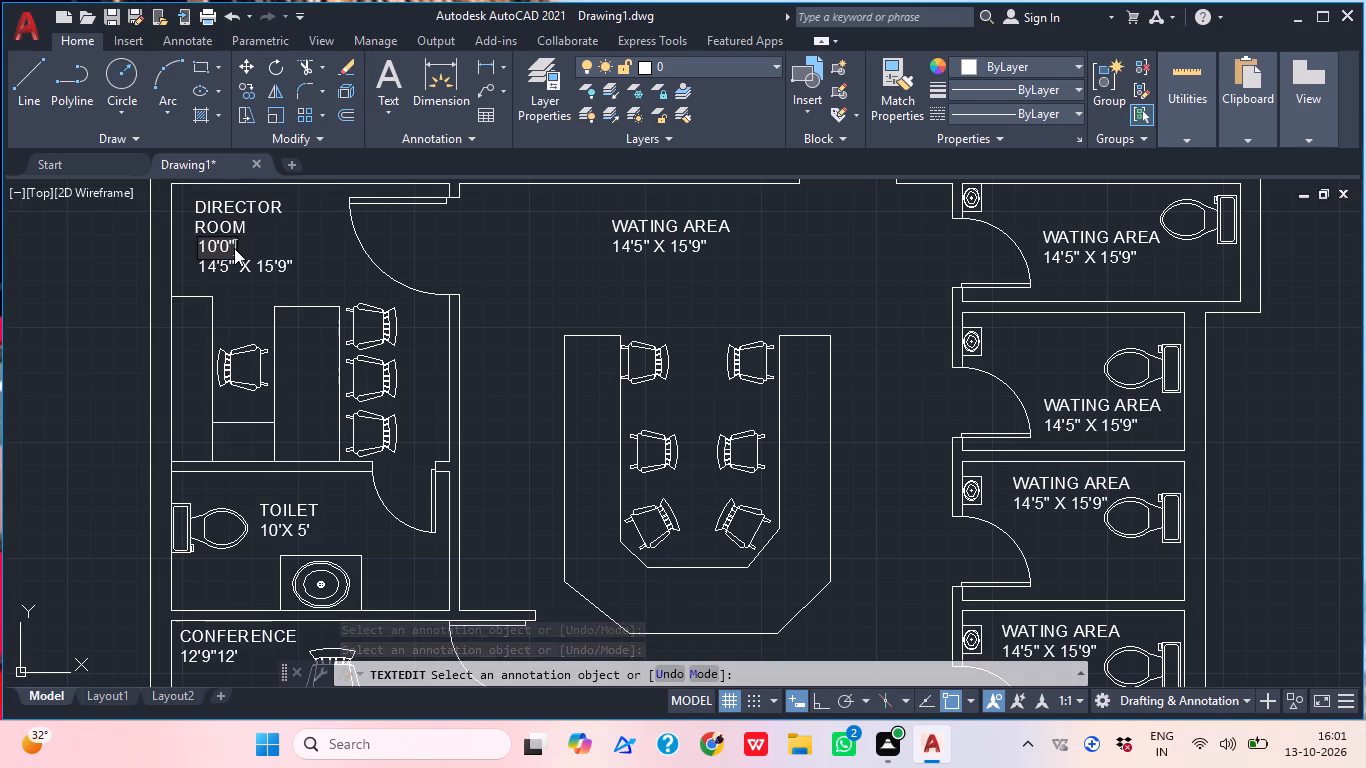
pyautogui.press('space')
pyautogui.write('X')
pyautogui.press('space')
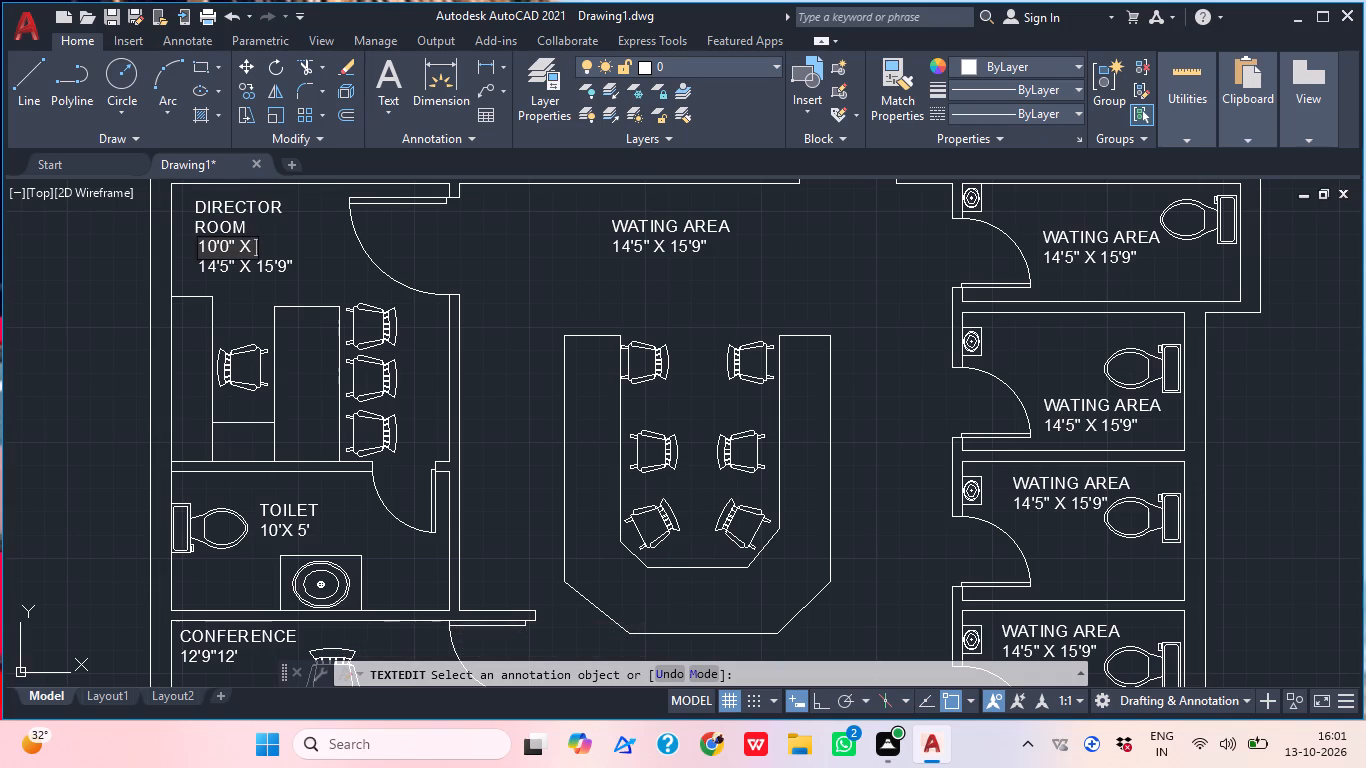
pyautogui.write('10')
pyautogui.press("'")
pyautogui.write('0"')
pyautogui.press('Return')
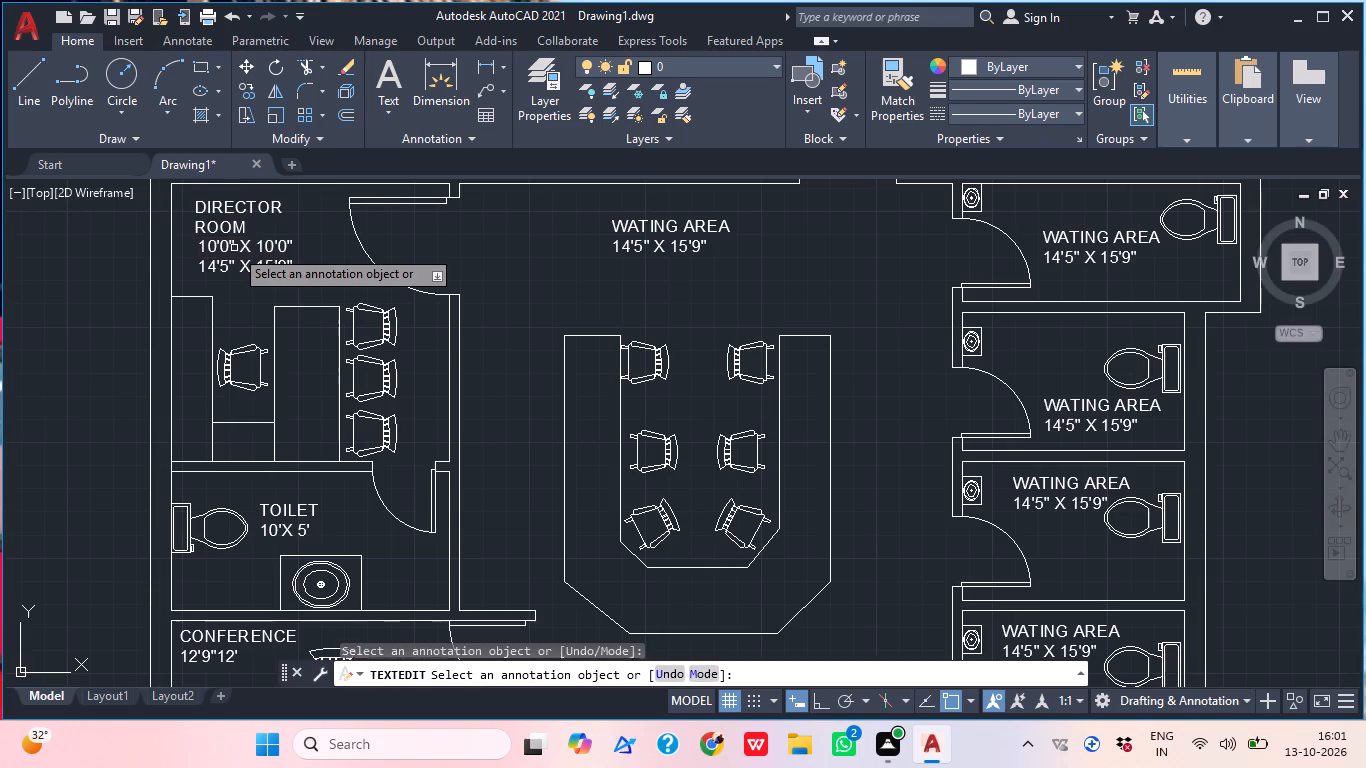
pyautogui.press('Escape')
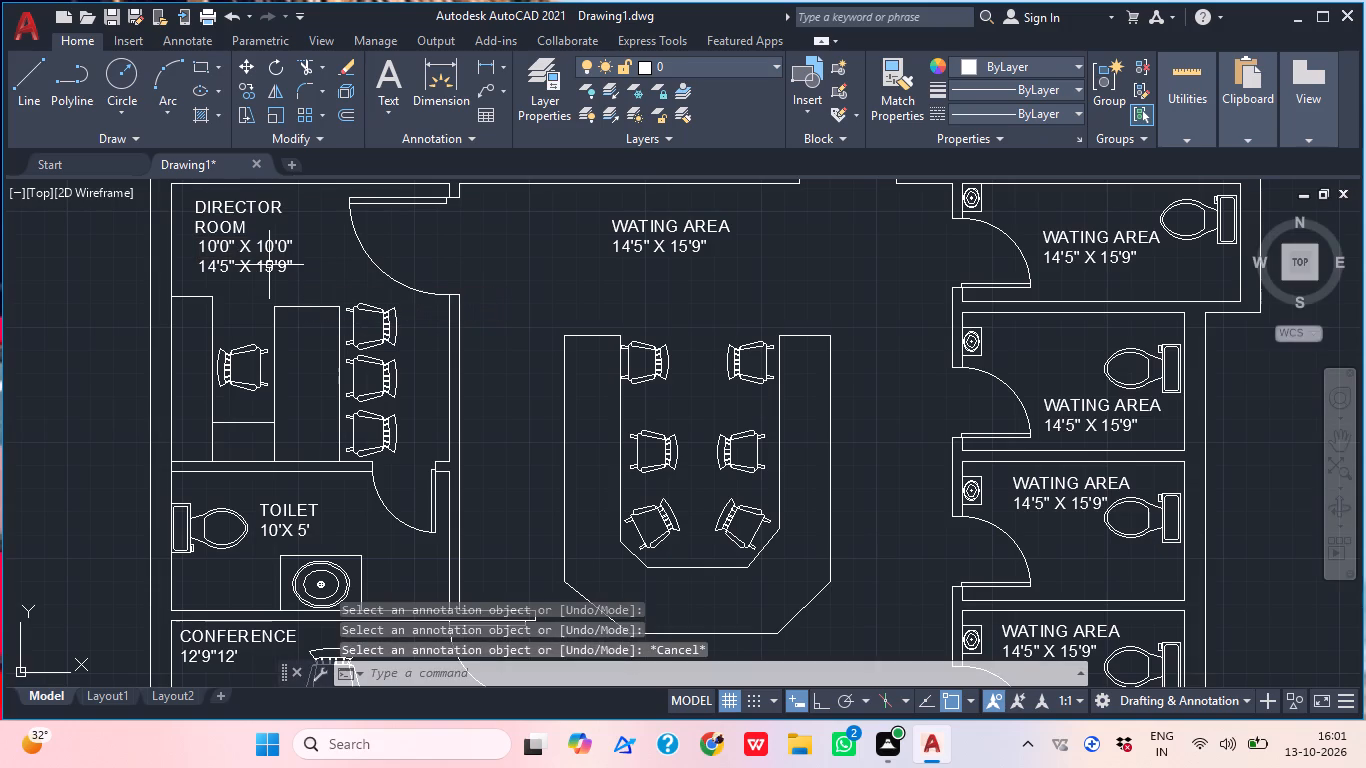
# Delete the leftover 14'5" X 15'9" line below the director room label.
pyautogui.click(268, 264)
pyautogui.press('Delete')
# Change the name line of the label above the U-shaped desk in the central hall to WORKING AREA.
pyautogui.moveTo(344, 209); pyautogui.dragTo(348, 357, button='middle')
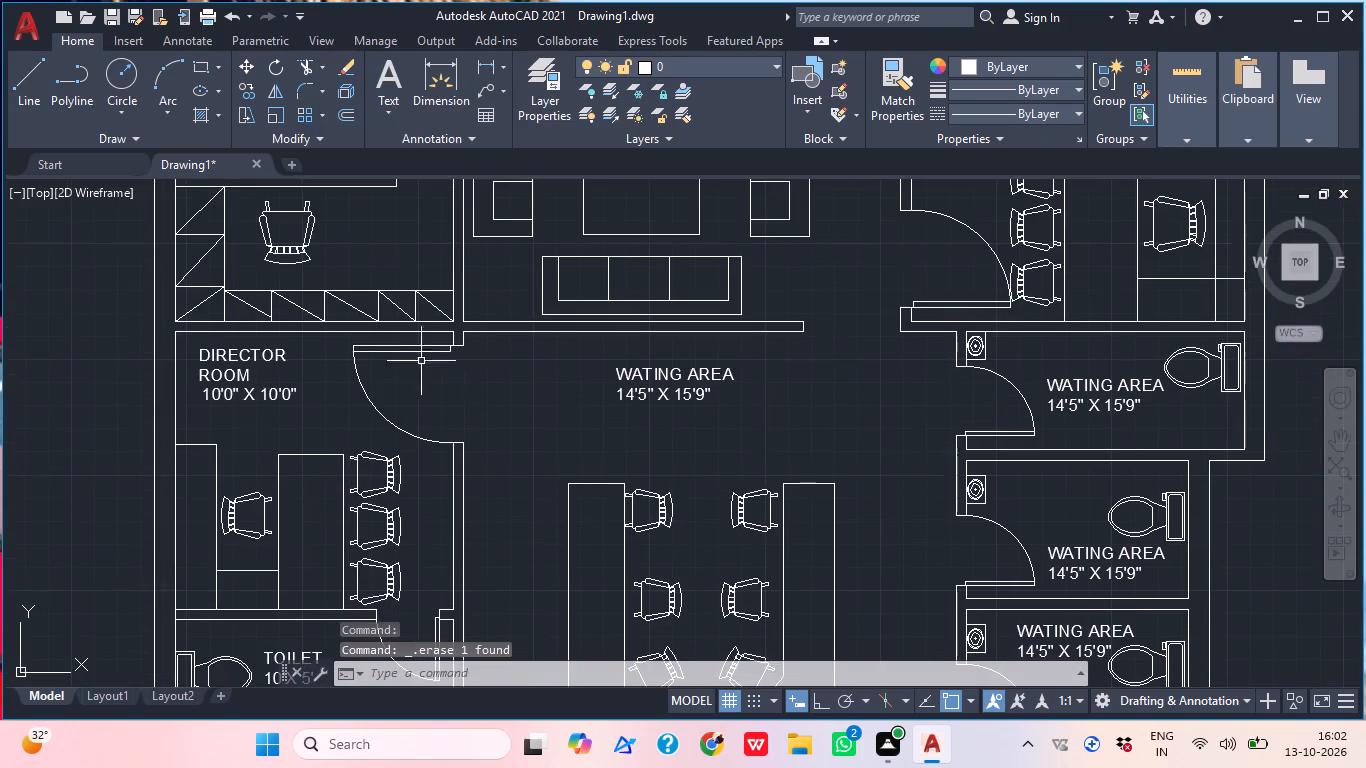
pyautogui.moveTo(556, 367); pyautogui.dragTo(274, 235, button='middle')
pyautogui.click(372, 252)
pyautogui.click(372, 249)
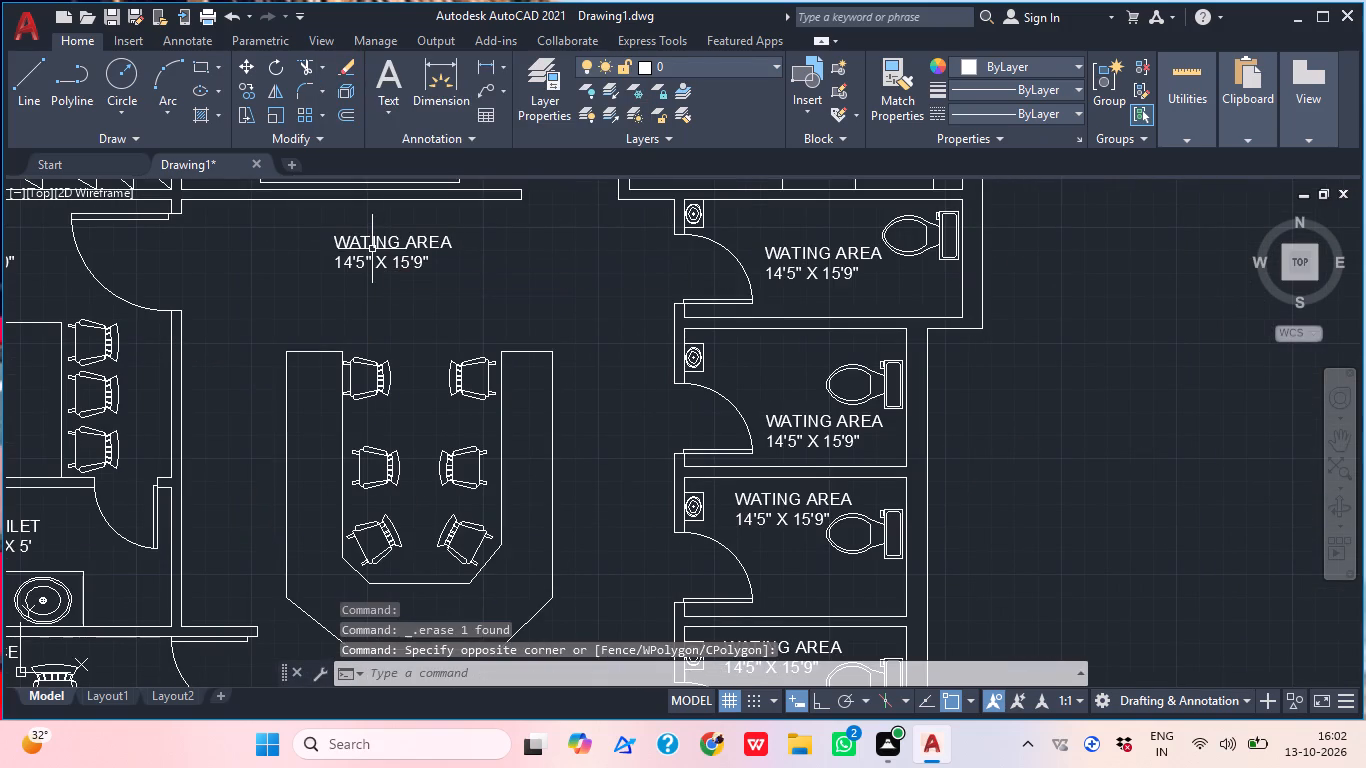
pyautogui.click(371, 249)
pyautogui.doubleClick(371, 249)
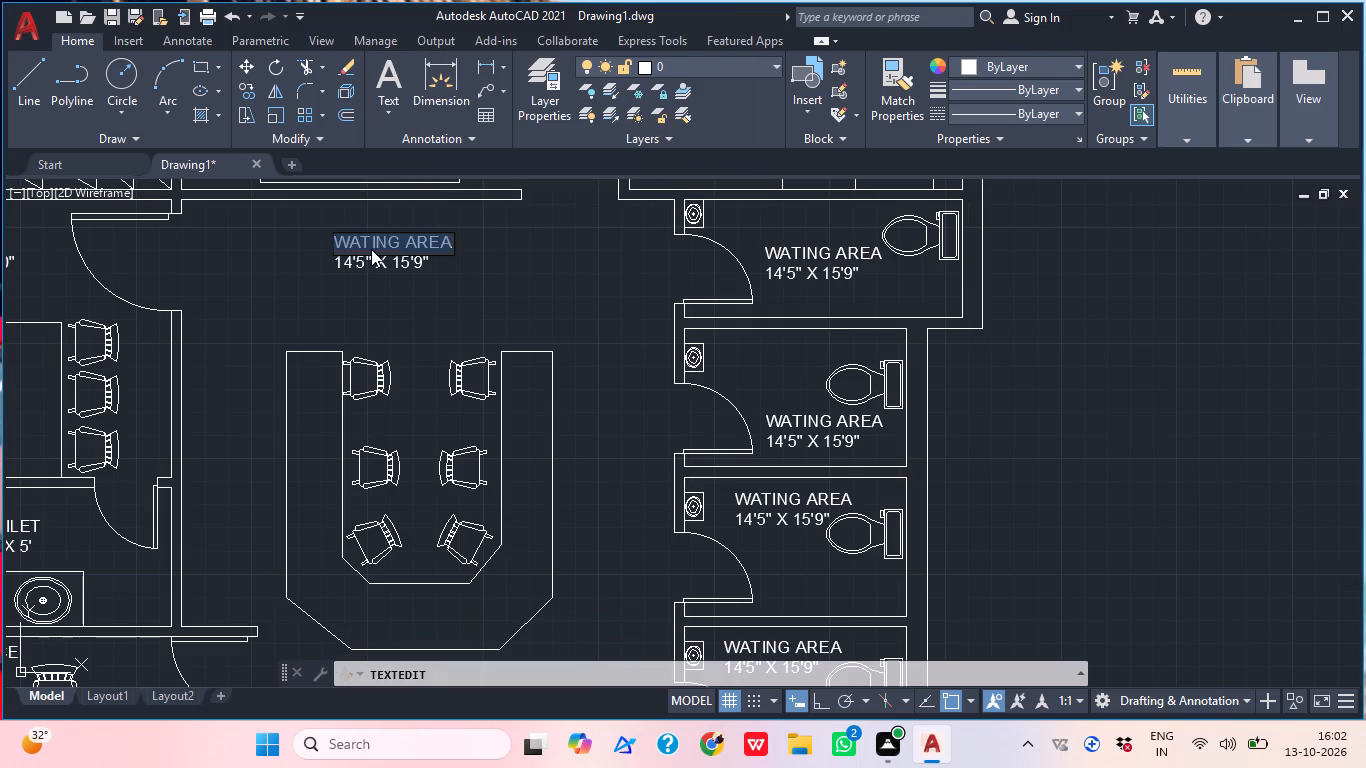
pyautogui.write('WORKIM')
pyautogui.press('BackSpace')
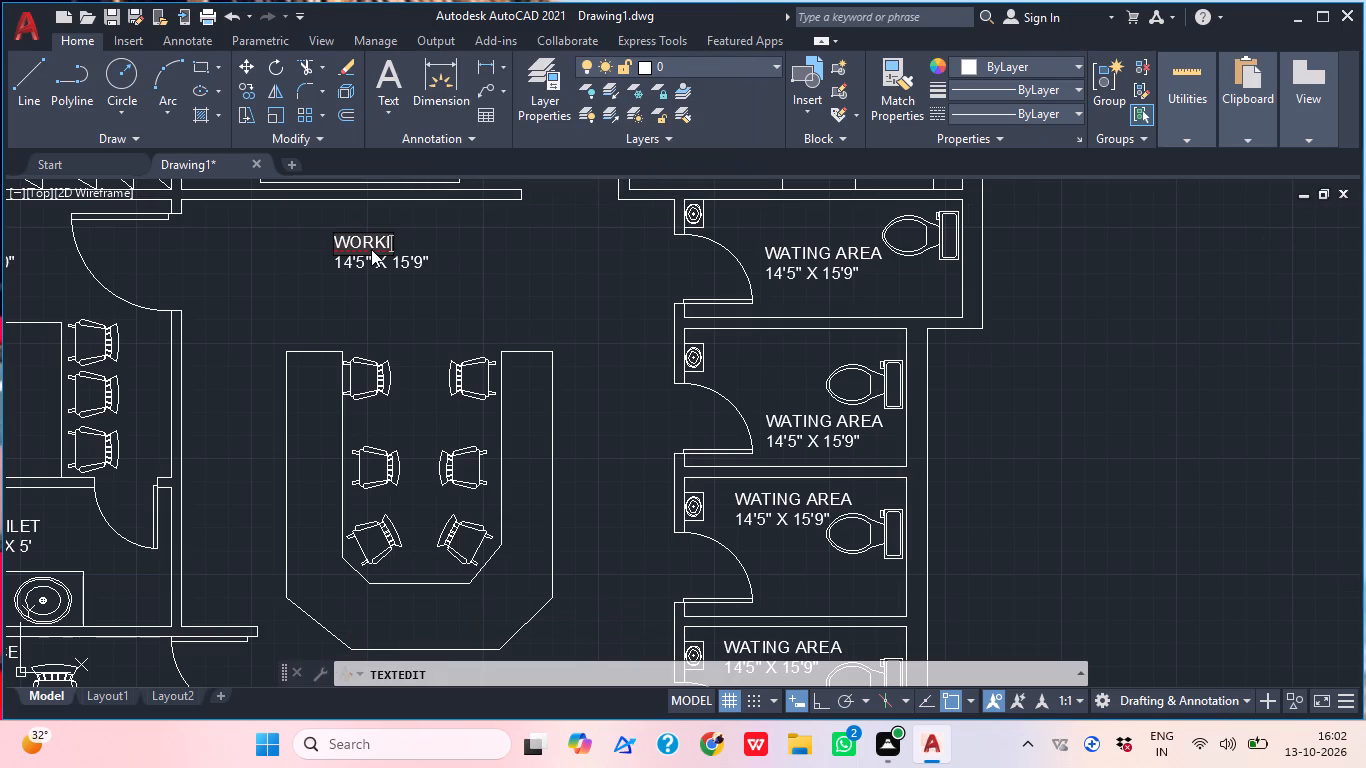
pyautogui.write('NG REA')
pyautogui.press('BackSpace')
pyautogui.press('BackSpace')
pyautogui.press('BackSpace')
pyautogui.write('AREA')
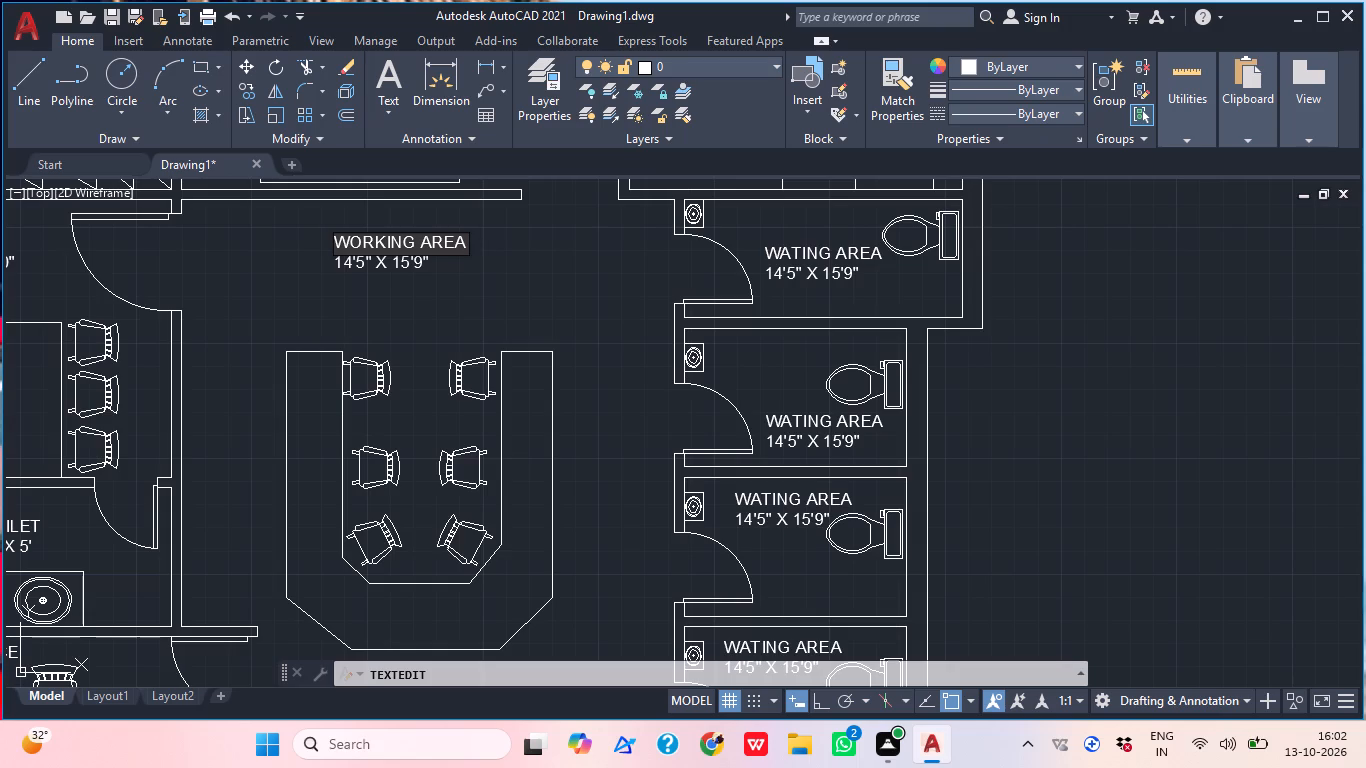
# Change the dimension line of the WORKING AREA label in the central hall to 14'5"X 15'9".
pyautogui.click(411, 278)
pyautogui.click(394, 267)
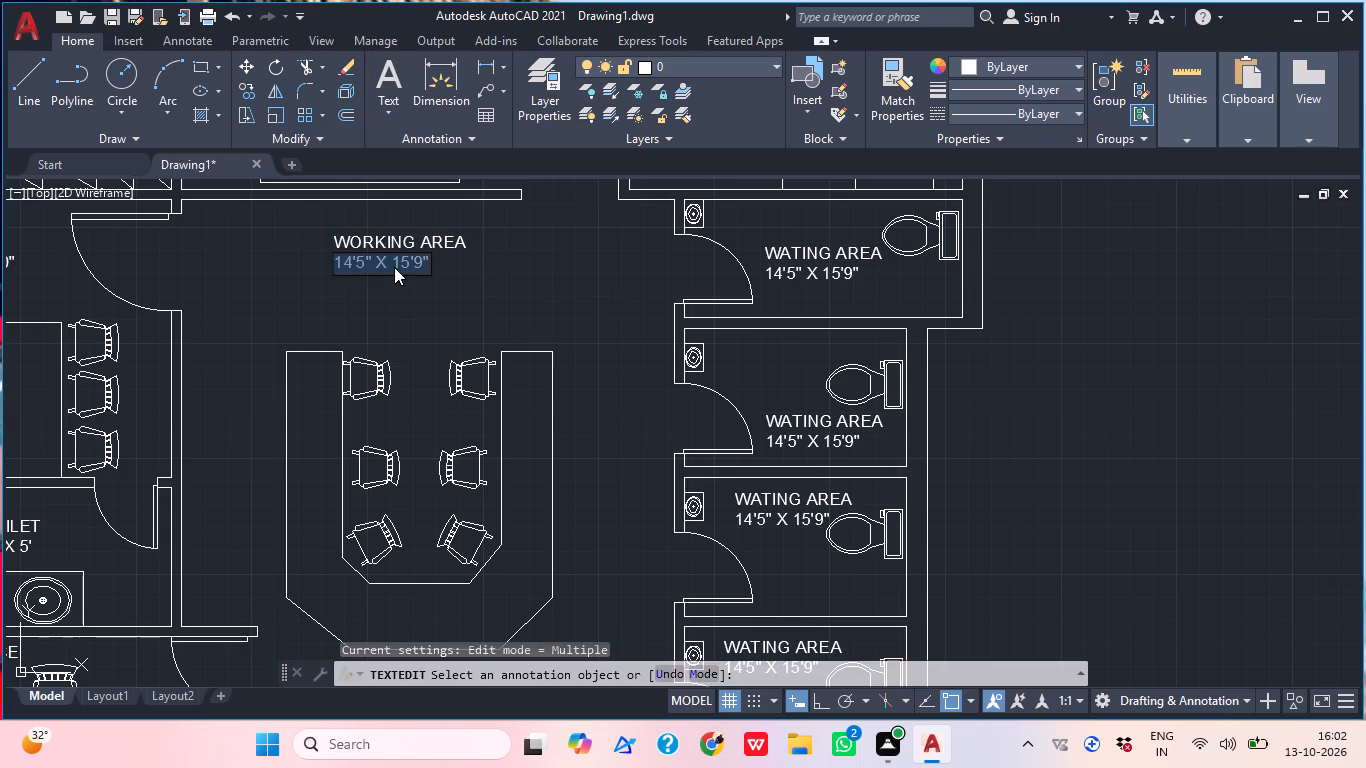
pyautogui.write('14;')
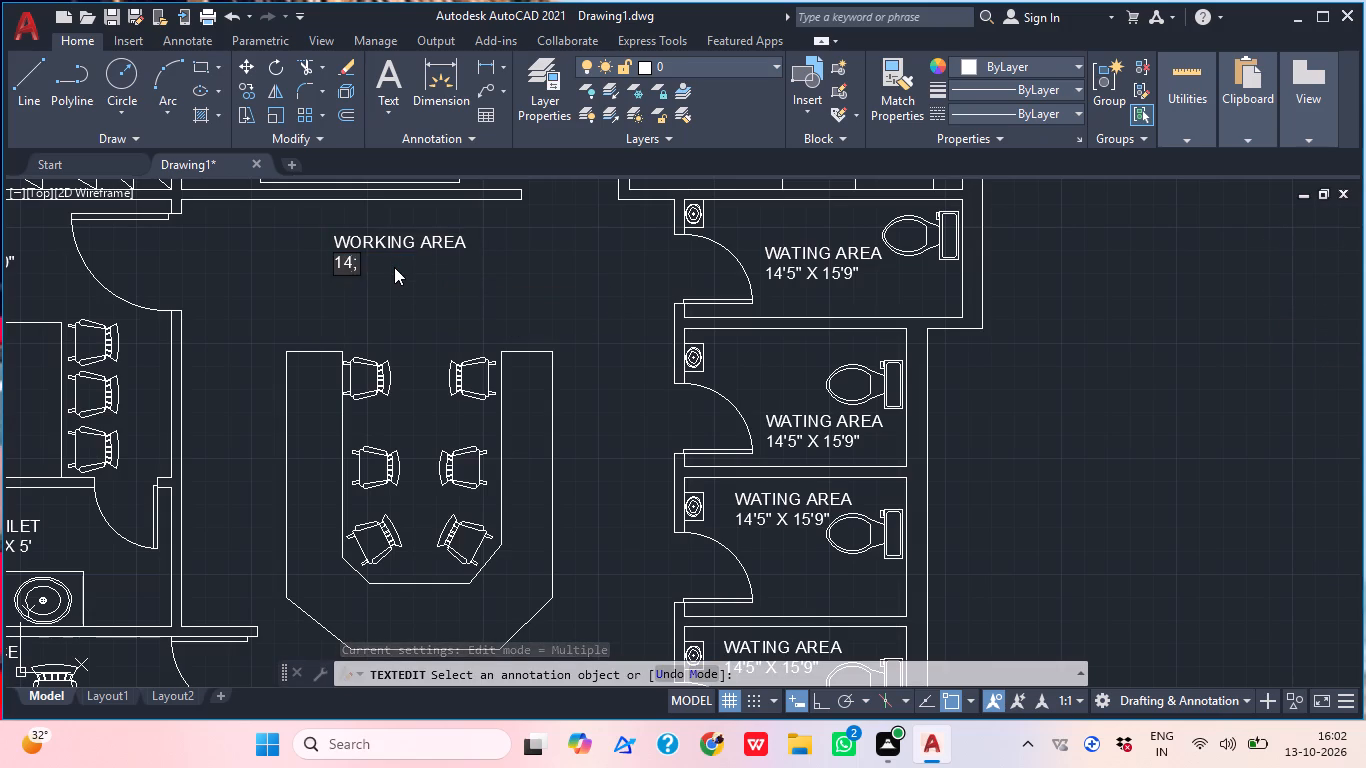
pyautogui.press('BackSpace')
pyautogui.press("'")
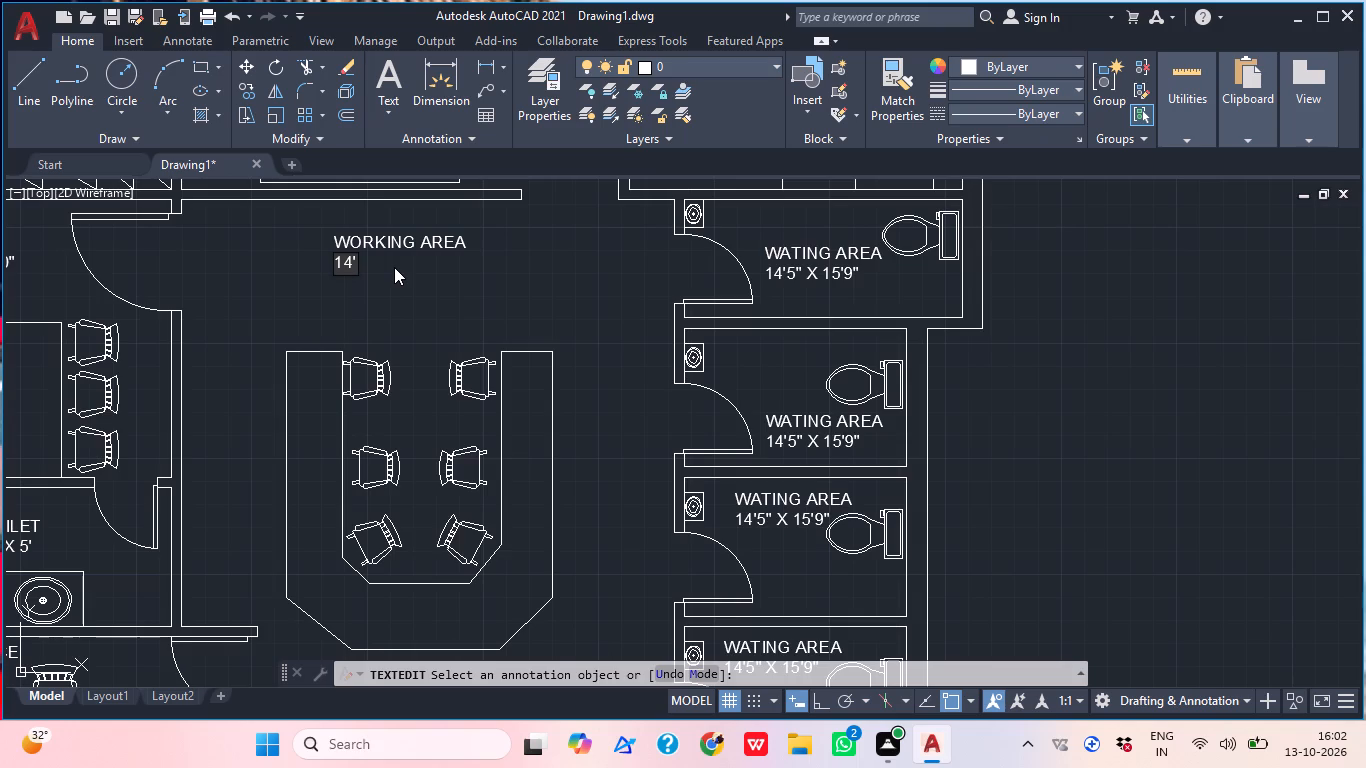
pyautogui.press('space')
pyautogui.press('BackSpace')
pyautogui.write('5"X')
pyautogui.press('space')
pyautogui.write("15'")
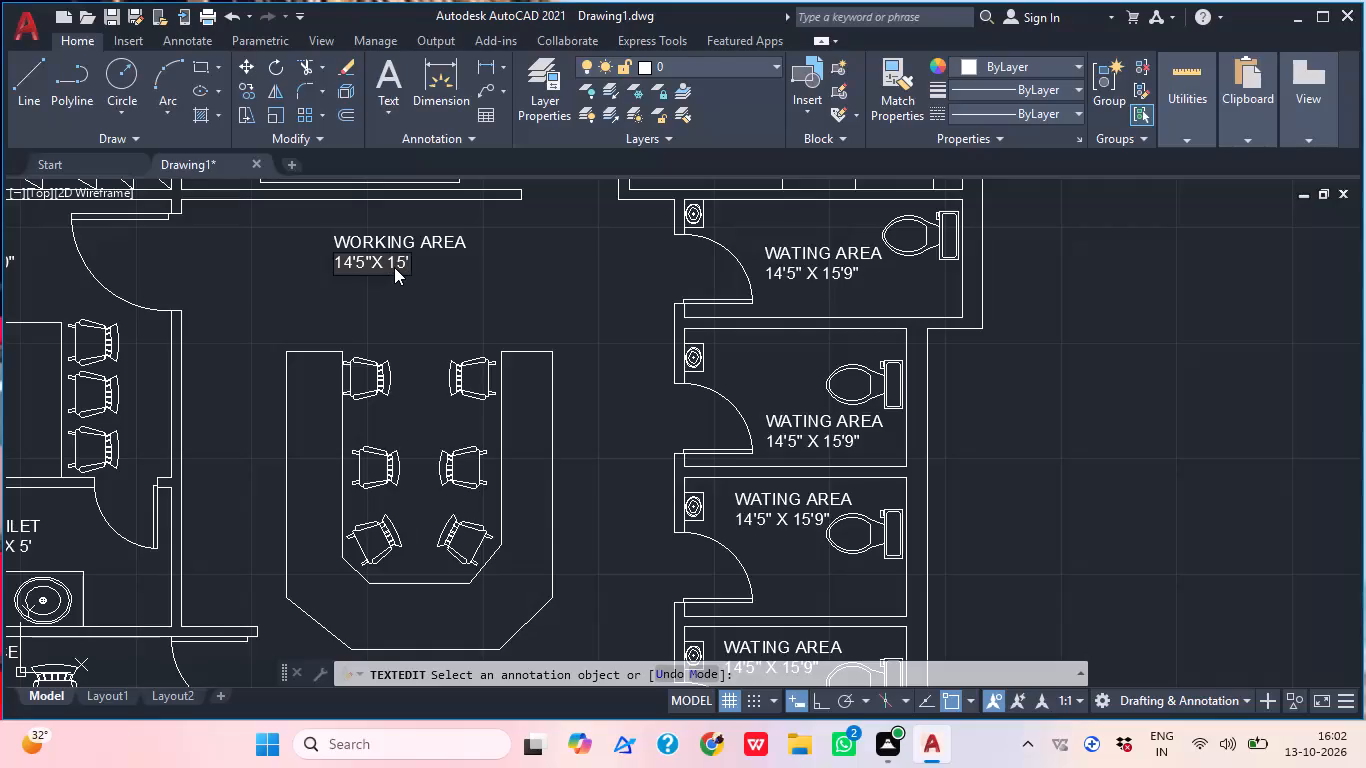
pyautogui.write('9"')
pyautogui.click(577, 251)
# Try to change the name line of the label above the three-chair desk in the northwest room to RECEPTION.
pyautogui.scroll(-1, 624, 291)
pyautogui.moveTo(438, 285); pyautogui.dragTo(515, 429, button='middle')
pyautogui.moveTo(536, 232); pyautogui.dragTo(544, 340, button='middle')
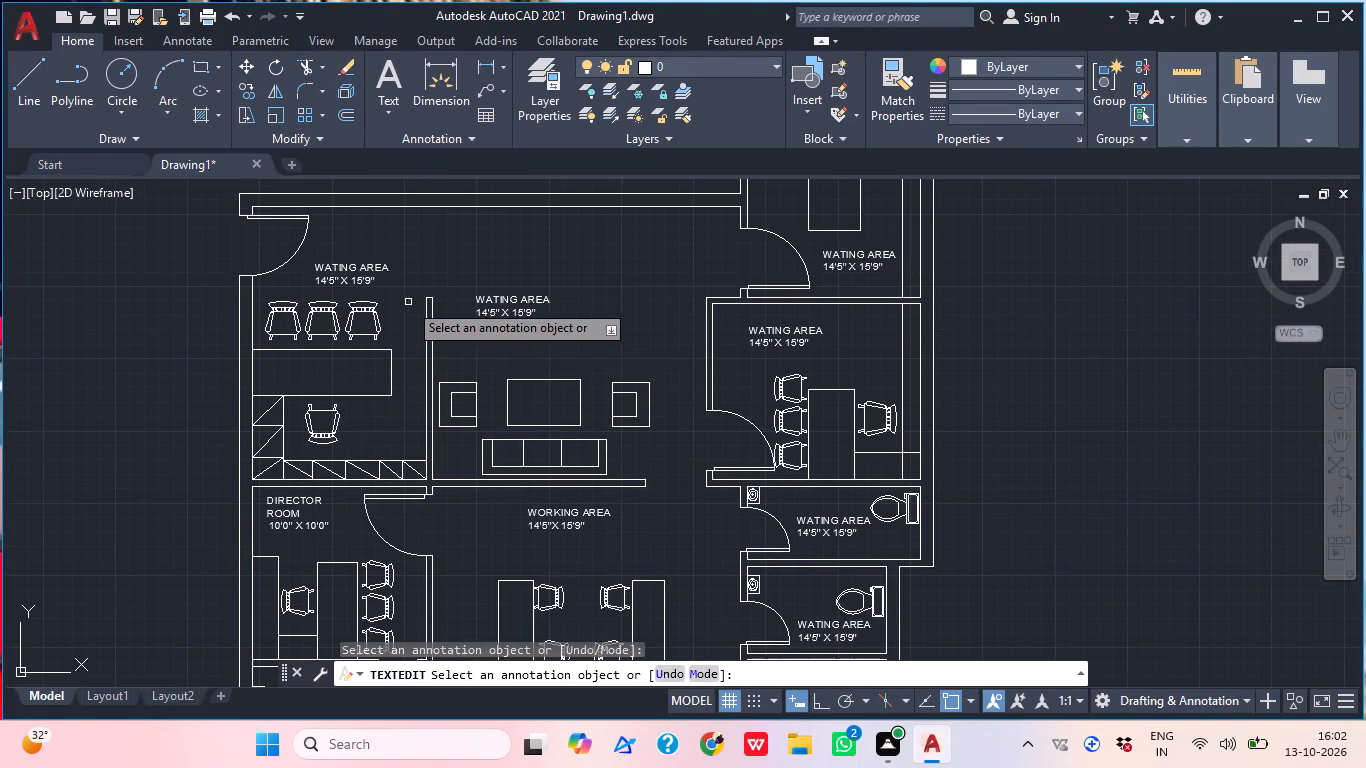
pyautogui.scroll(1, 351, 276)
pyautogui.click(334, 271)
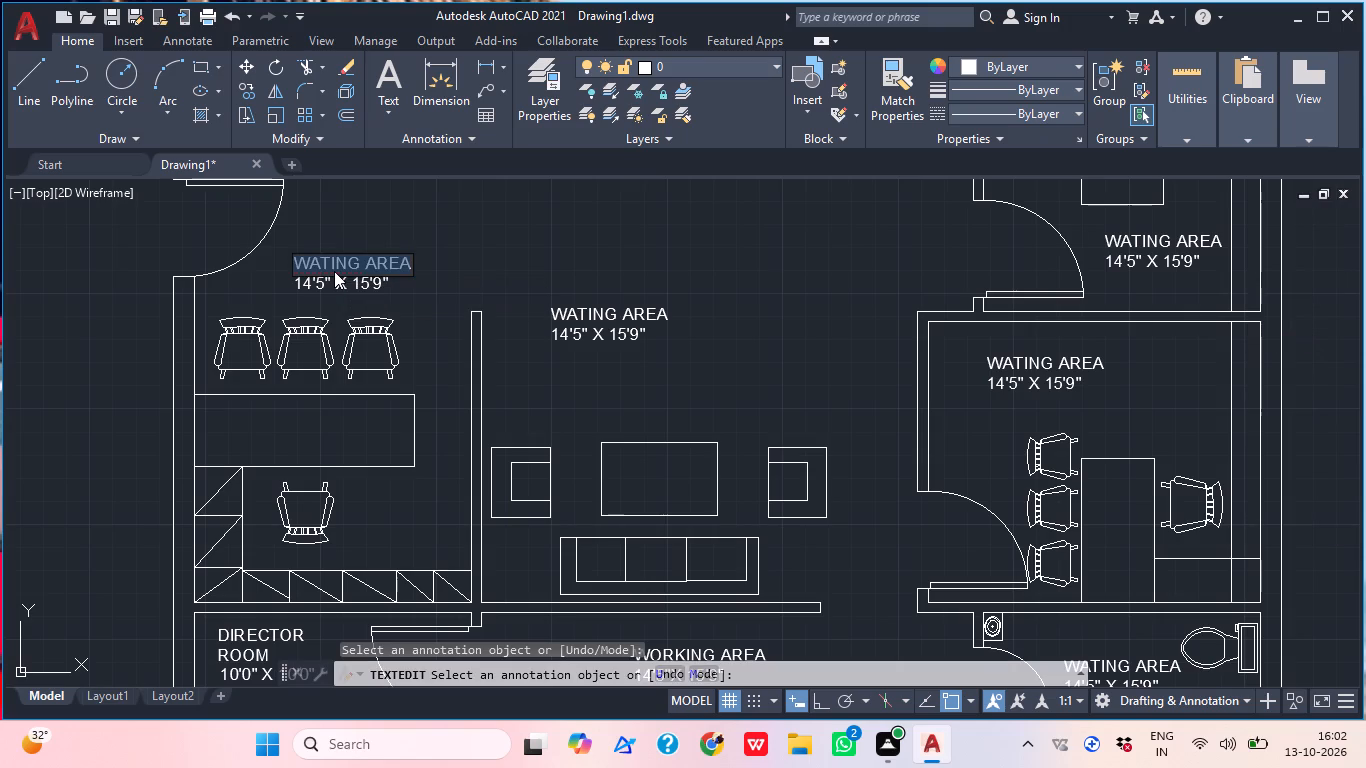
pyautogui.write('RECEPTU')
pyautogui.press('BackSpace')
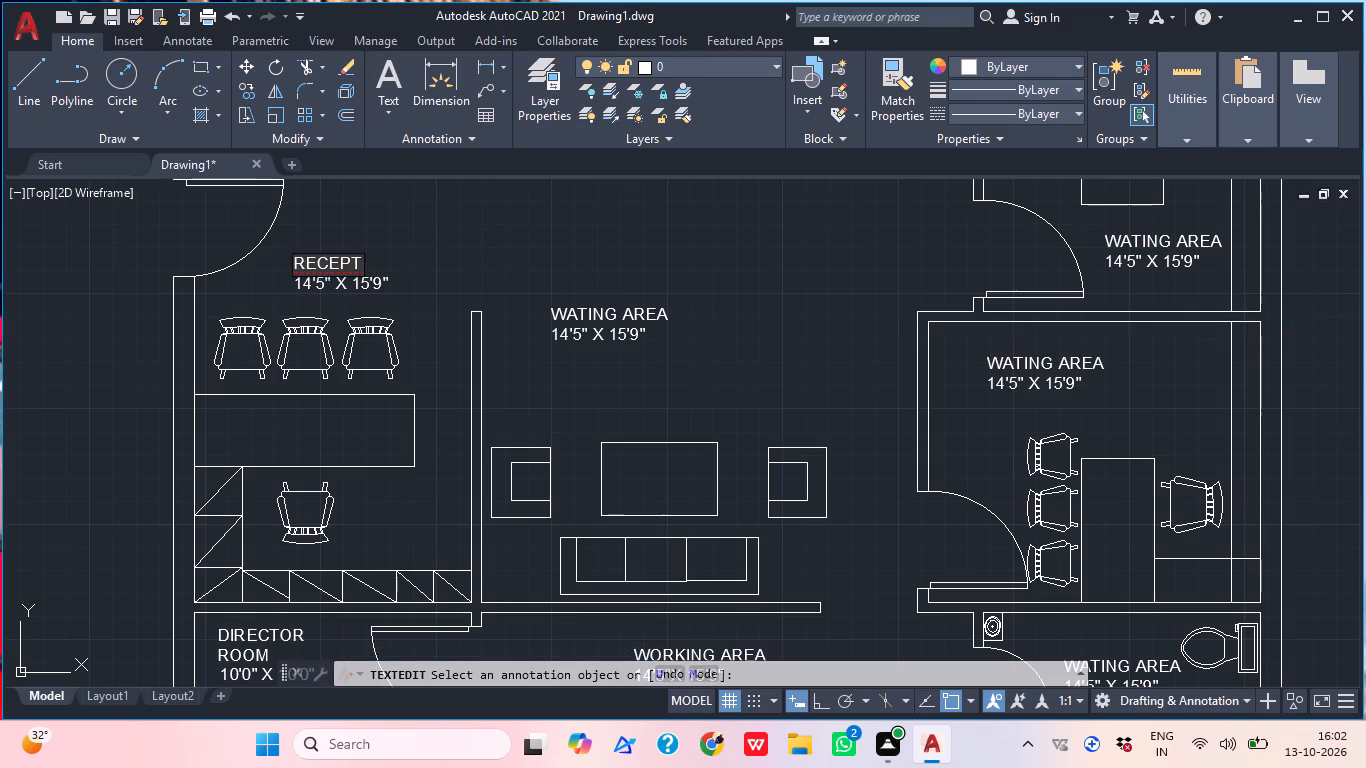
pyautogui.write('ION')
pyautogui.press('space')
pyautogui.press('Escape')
# Delete the 14'5" X 15'9" line below the waiting area label above the three-chair desk in the northwest room.
pyautogui.click(362, 276)
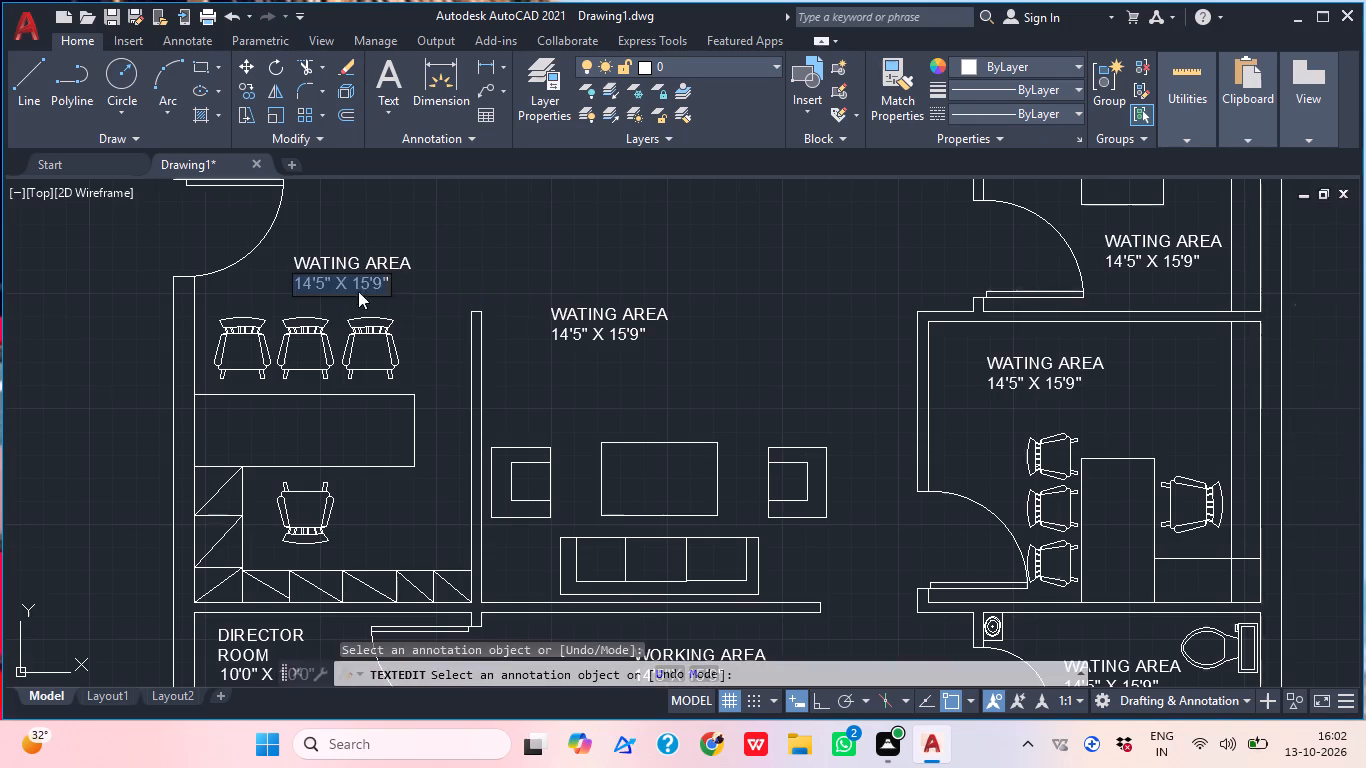
pyautogui.press('Escape')
pyautogui.click(356, 281)
pyautogui.press('Delete')
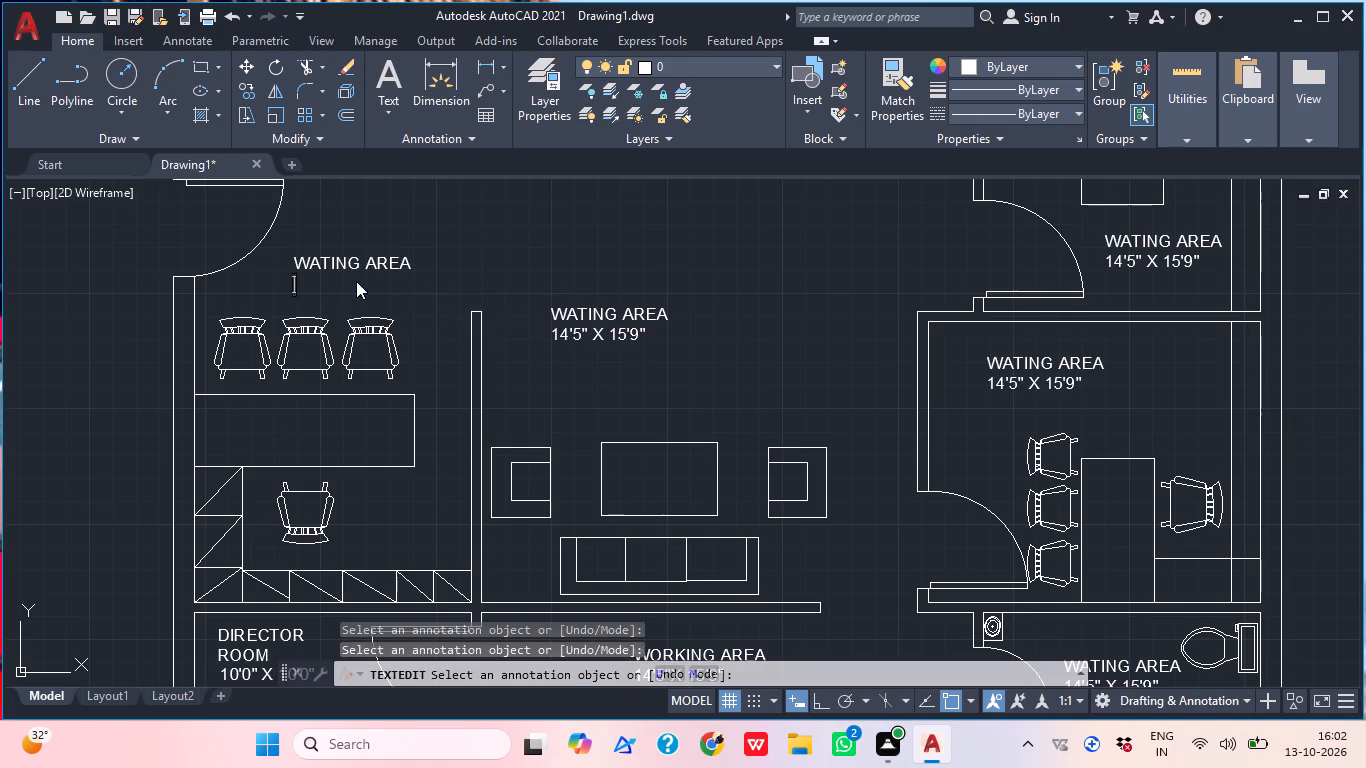
pyautogui.press('Escape')
pyautogui.press('Escape')
pyautogui.click(356, 281)
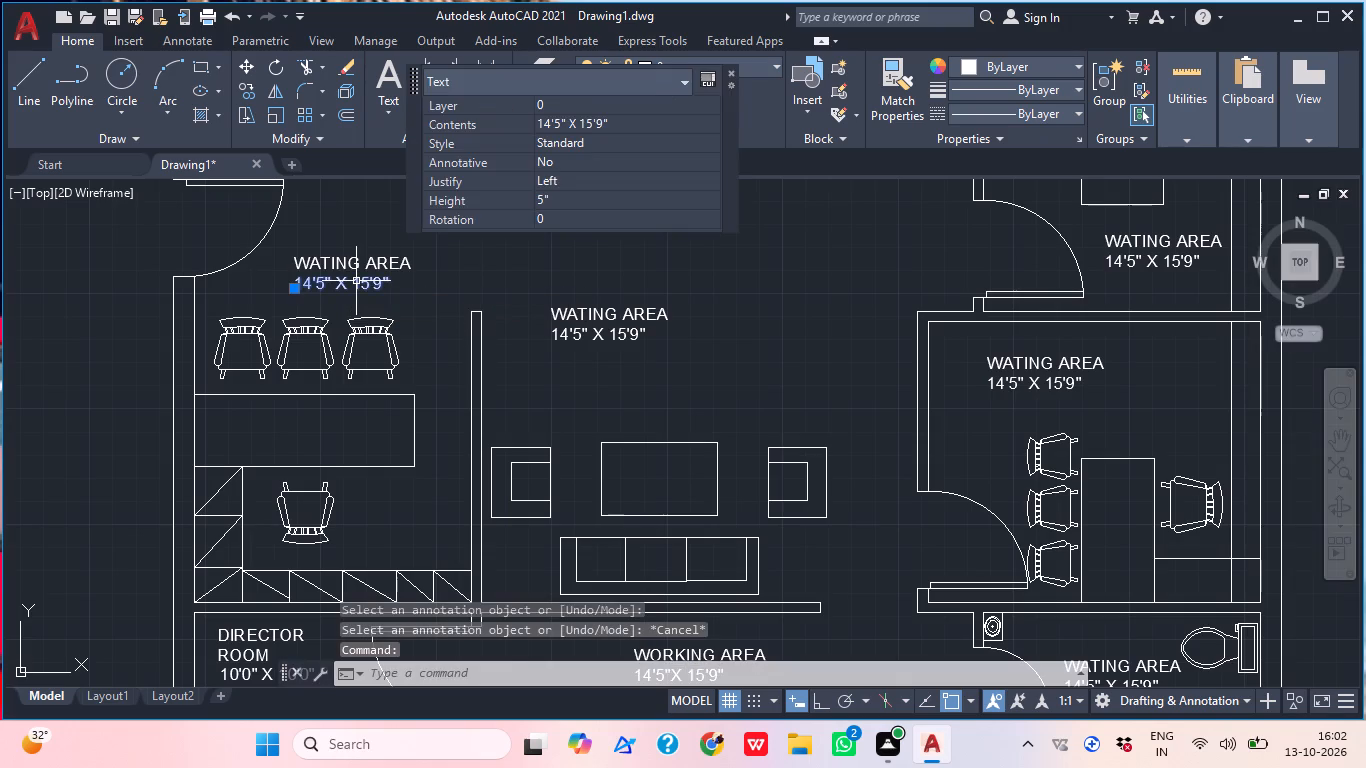
pyautogui.press('Delete')
# Change the name line of the waiting area label in the northeast office to ACOUNT.
pyautogui.scroll(-1, 415, 284)
pyautogui.moveTo(416, 292); pyautogui.dragTo(258, 290, button='middle')
pyautogui.scroll(1, 426, 335)
pyautogui.moveTo(473, 365); pyautogui.dragTo(308, 259, button='middle')
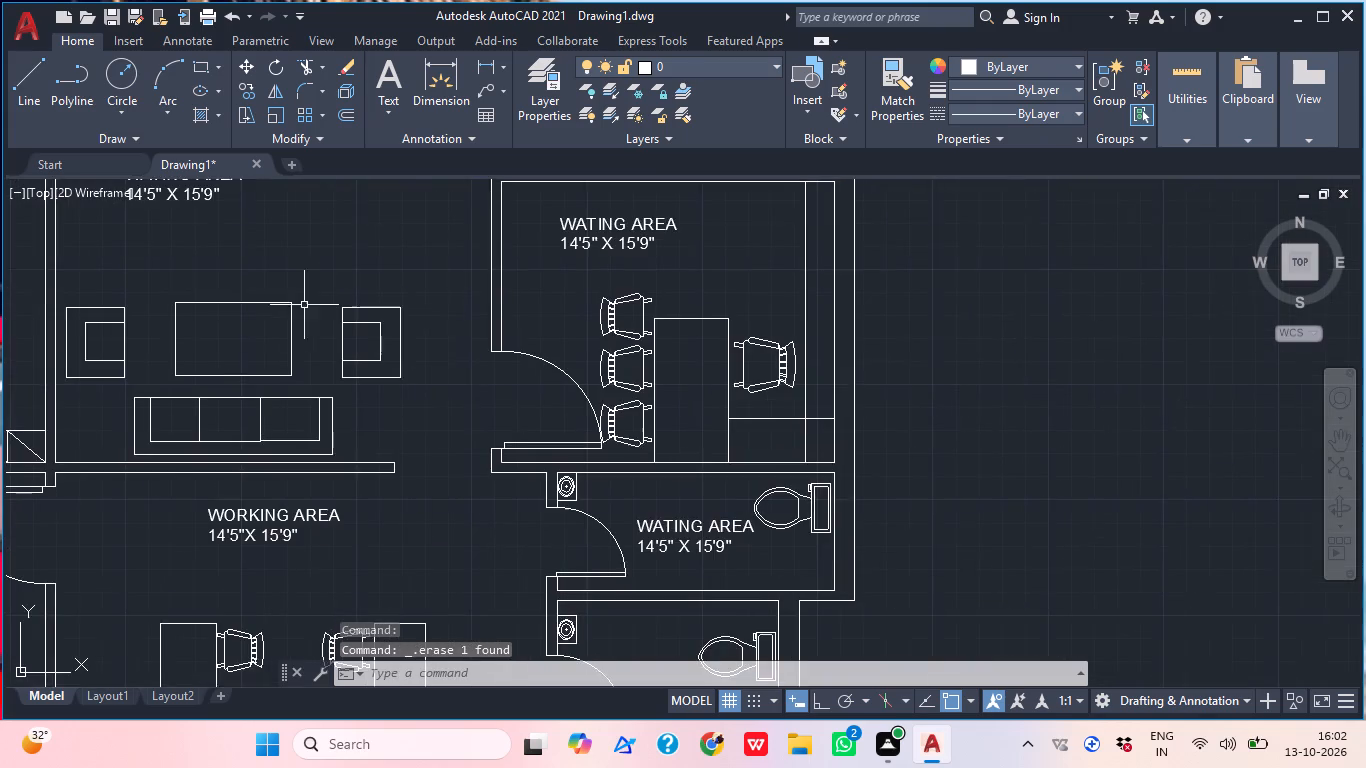
pyautogui.moveTo(478, 338); pyautogui.dragTo(358, 299, button='middle')
pyautogui.moveTo(480, 327); pyautogui.dragTo(433, 490, button='middle')
pyautogui.scroll(-2, 496, 310)
pyautogui.scroll(2, 524, 277)
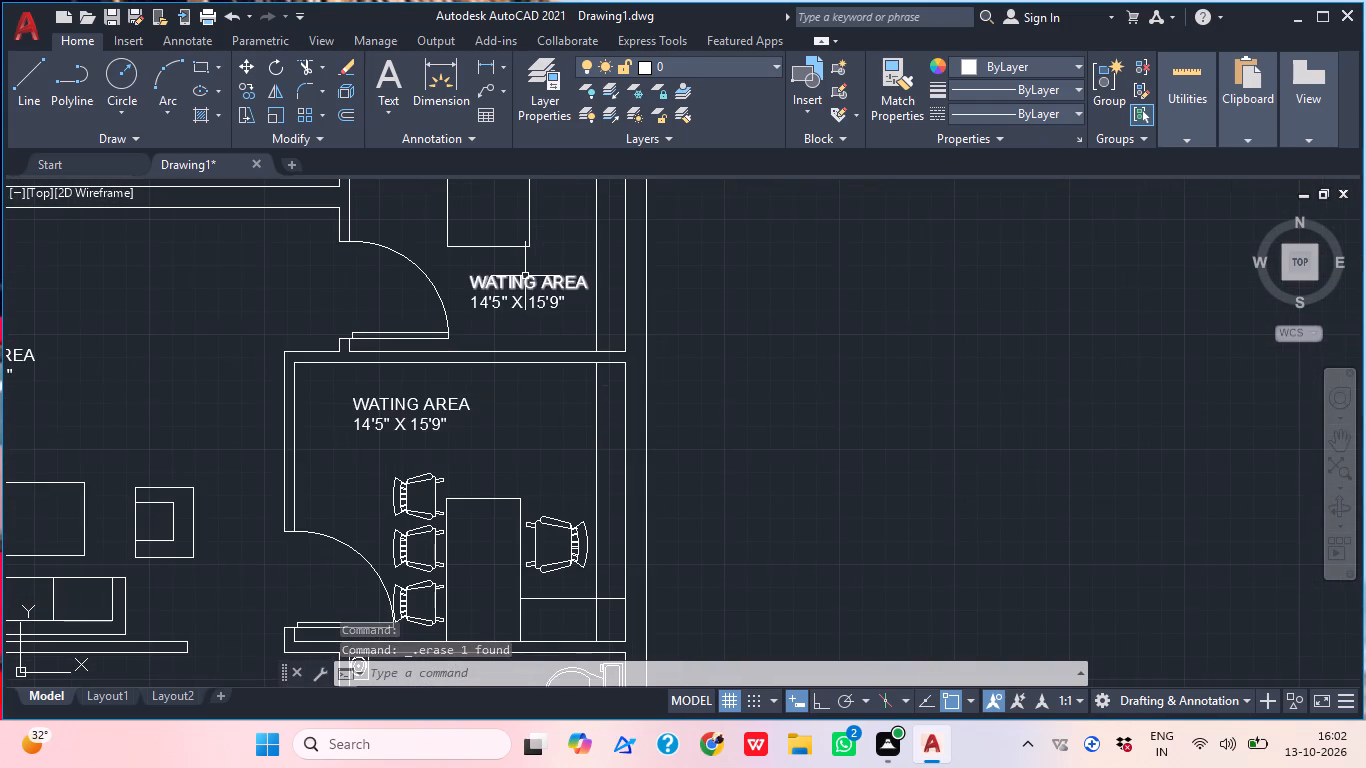
pyautogui.doubleClick(514, 278)
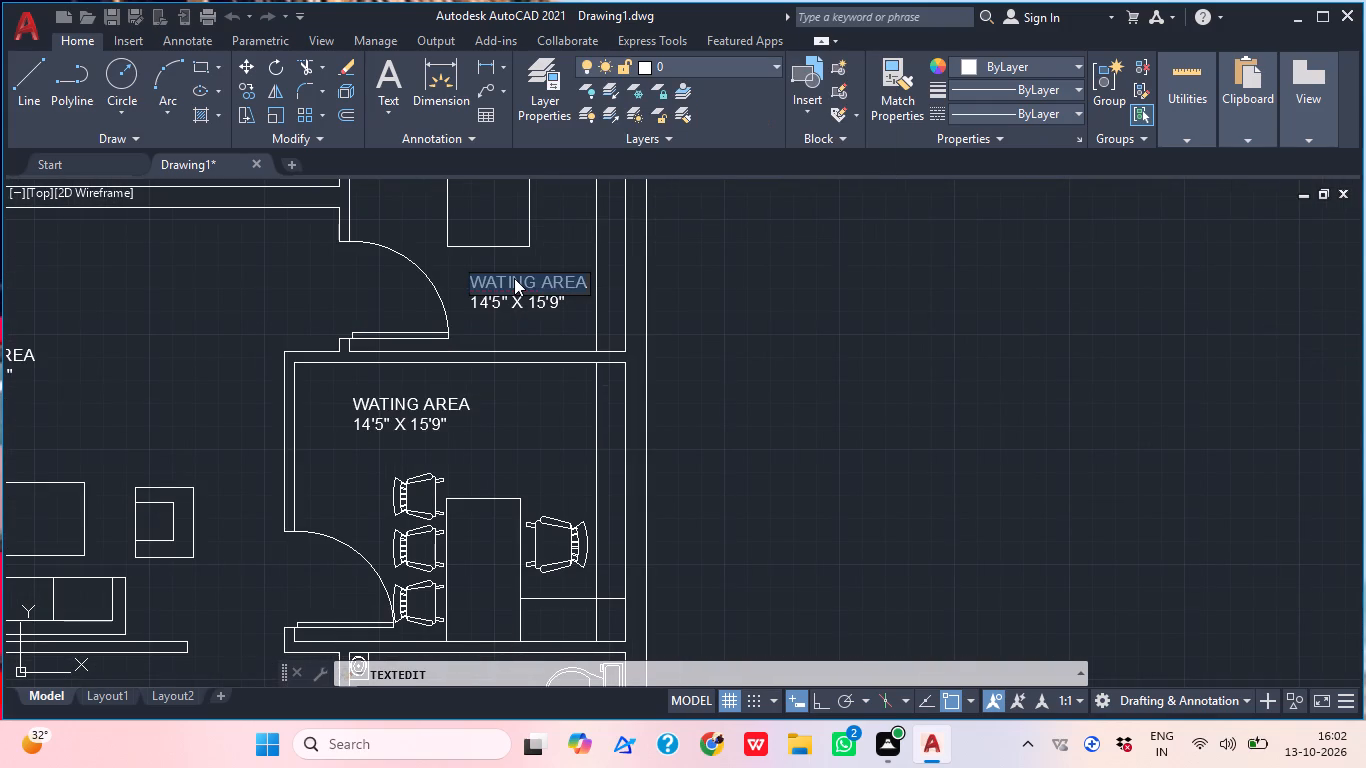
pyautogui.write('ACOUNT')
pyautogui.click(630, 351)
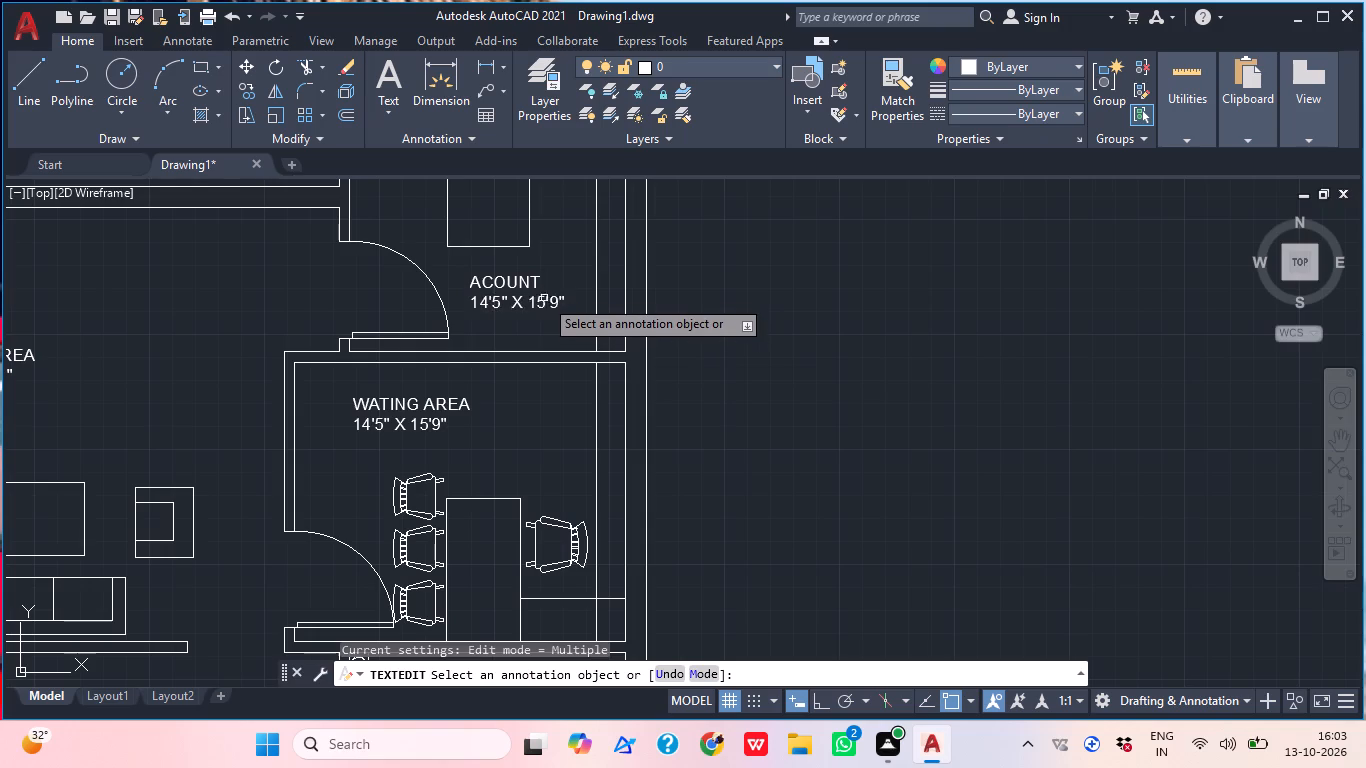
# Change the dimension line below the ACOUNT label to 10'1X 10'.
pyautogui.click(544, 303)
pyautogui.write("10'1-")
pyautogui.press('BackSpace')
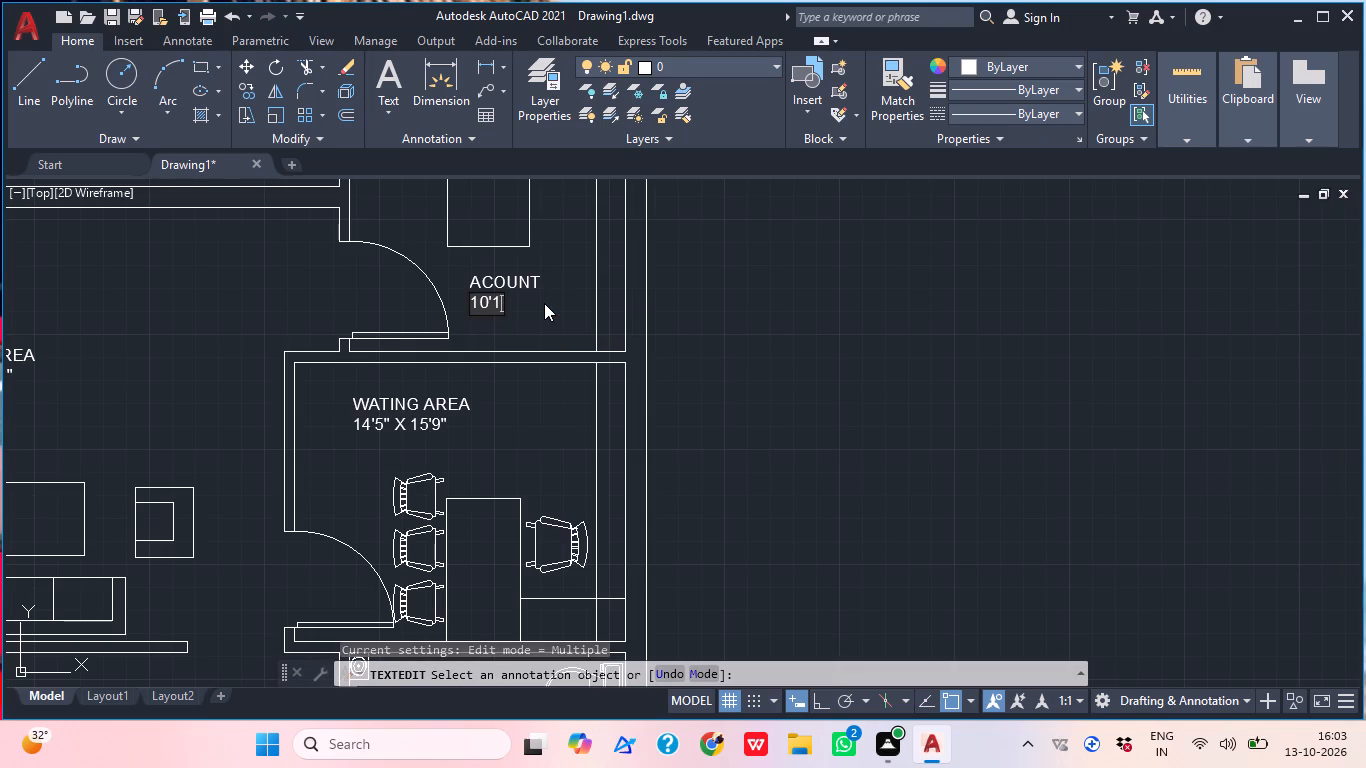
pyautogui.press('x')
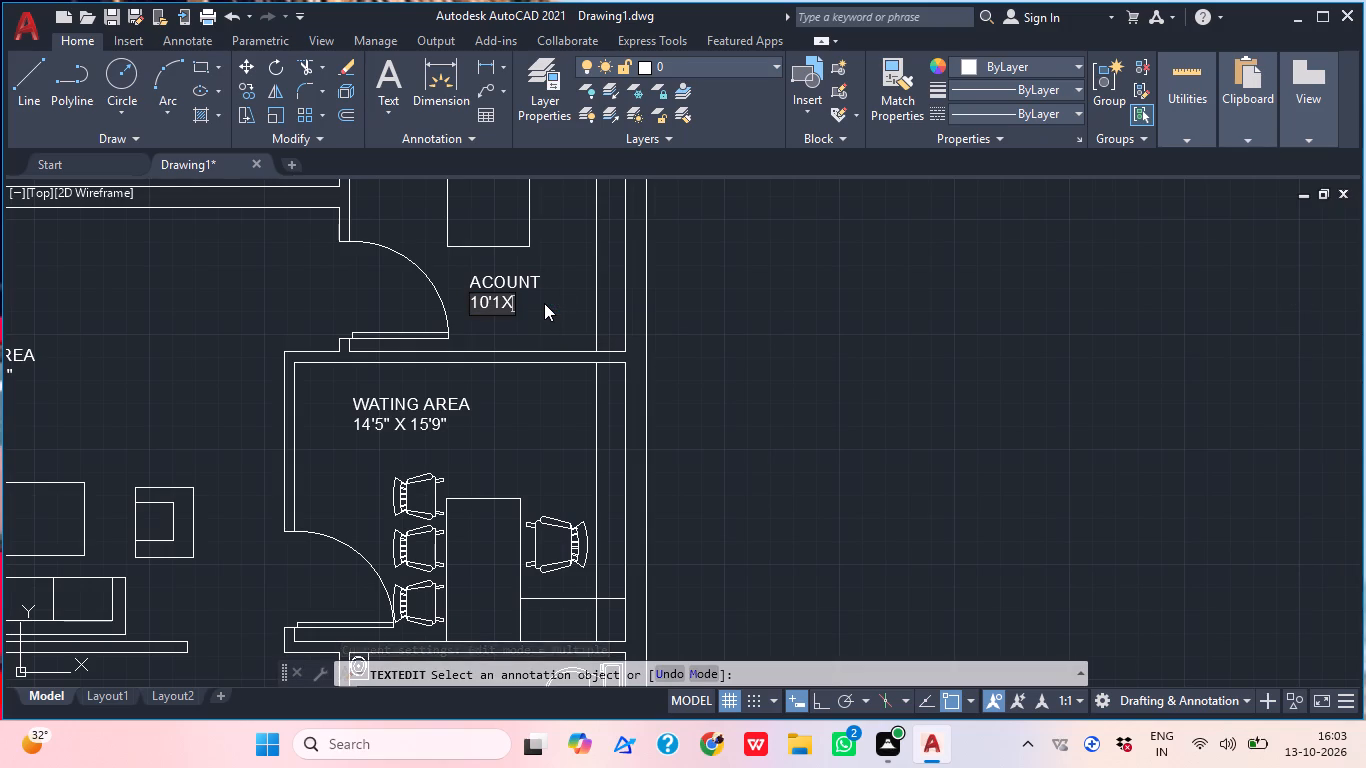
pyautogui.press('space')
pyautogui.write("10'")
pyautogui.press('Return')
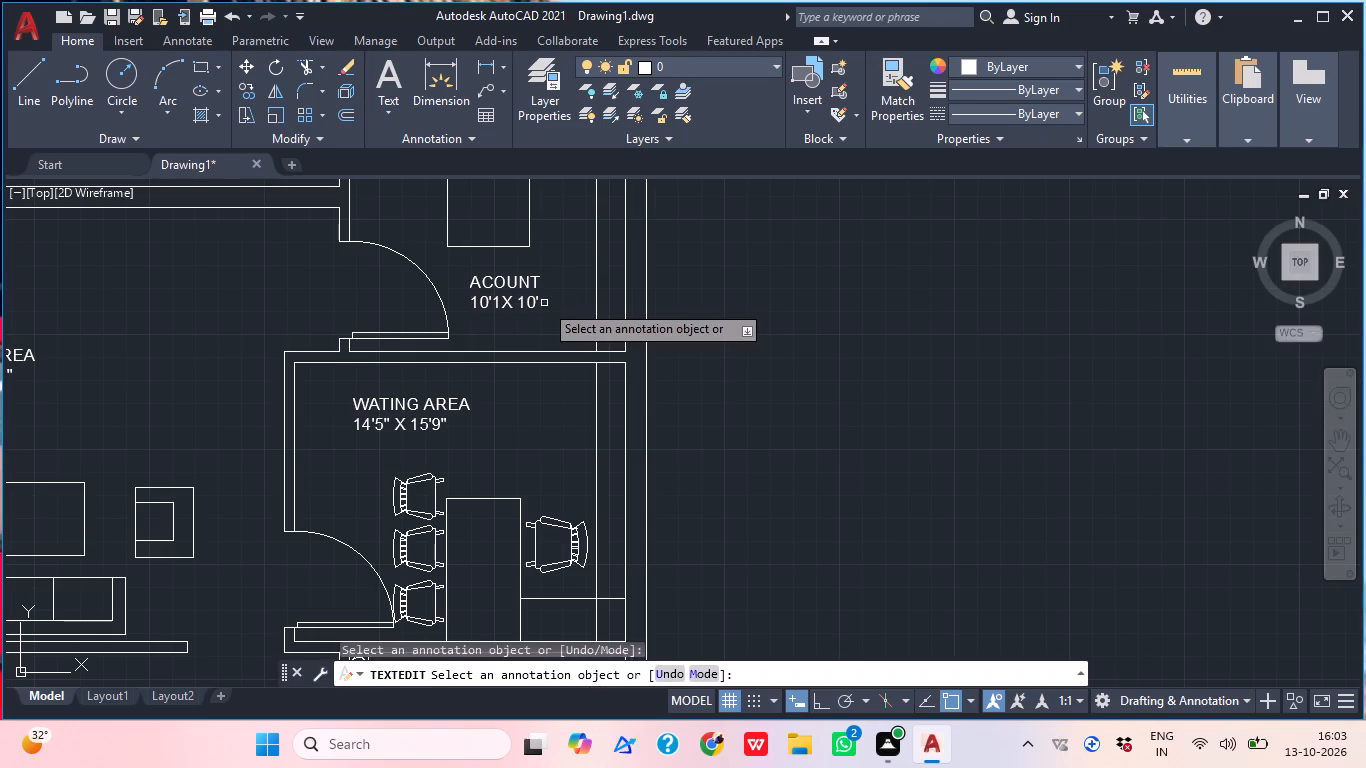
# Change the label in the office south of the account room to MANAGER ROOM with dimensions 12'X10'.
pyautogui.click(441, 403)
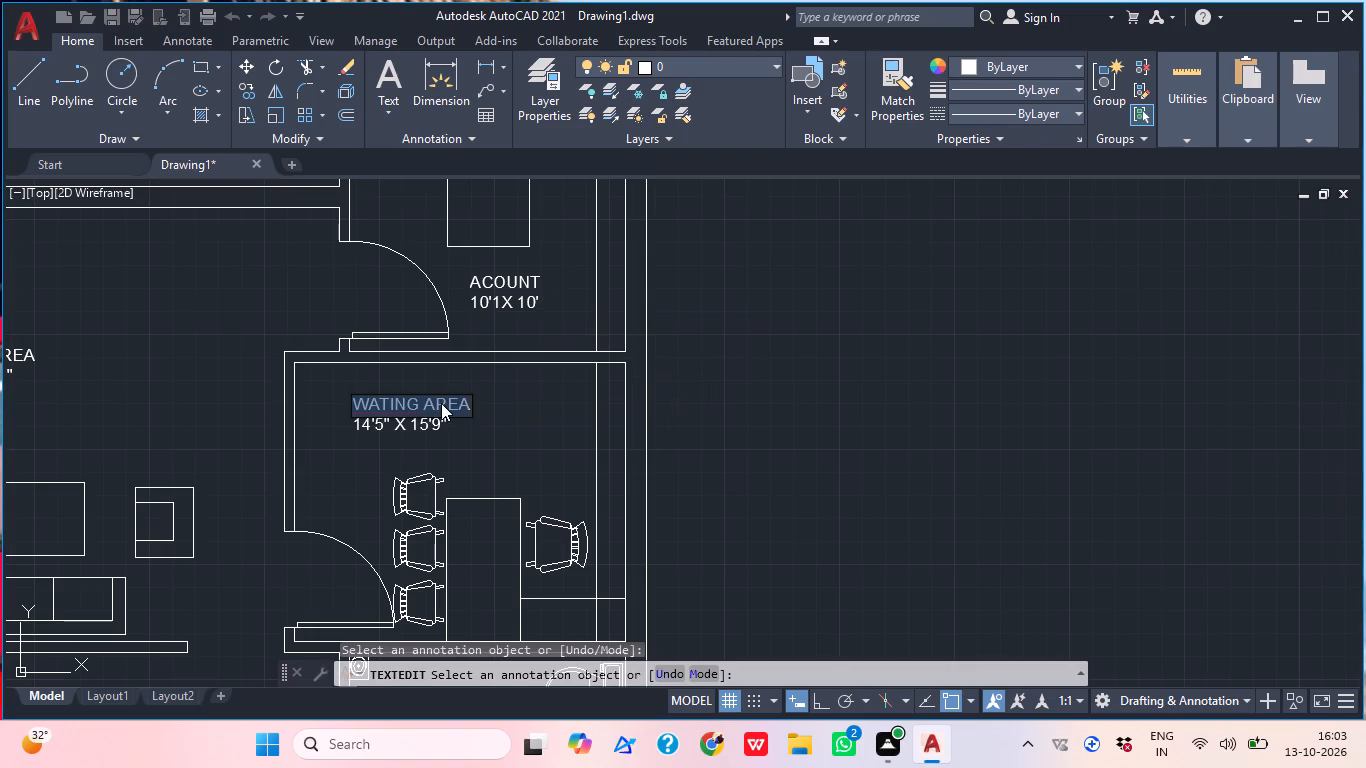
pyautogui.write('MANAGER ROOM')
pyautogui.press('space')
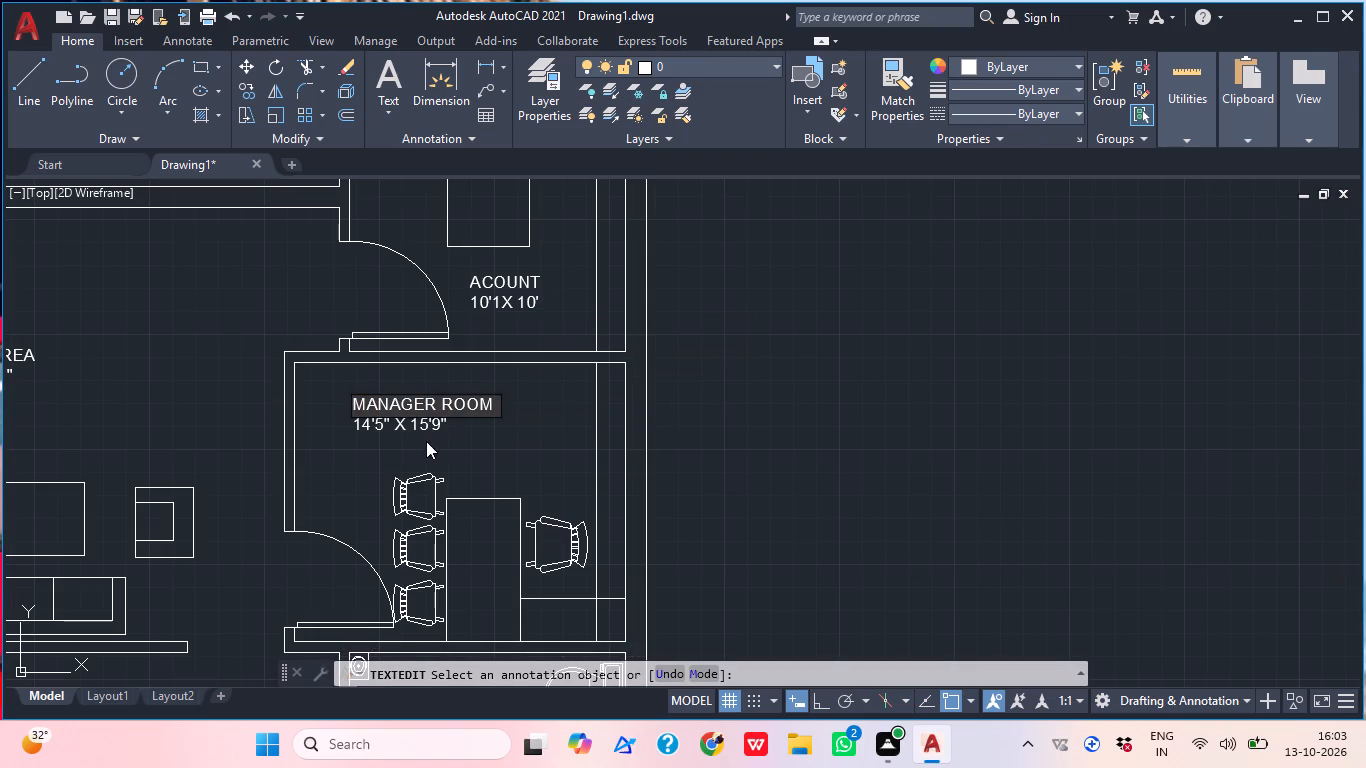
pyautogui.click(426, 441)
pyautogui.click(426, 430)
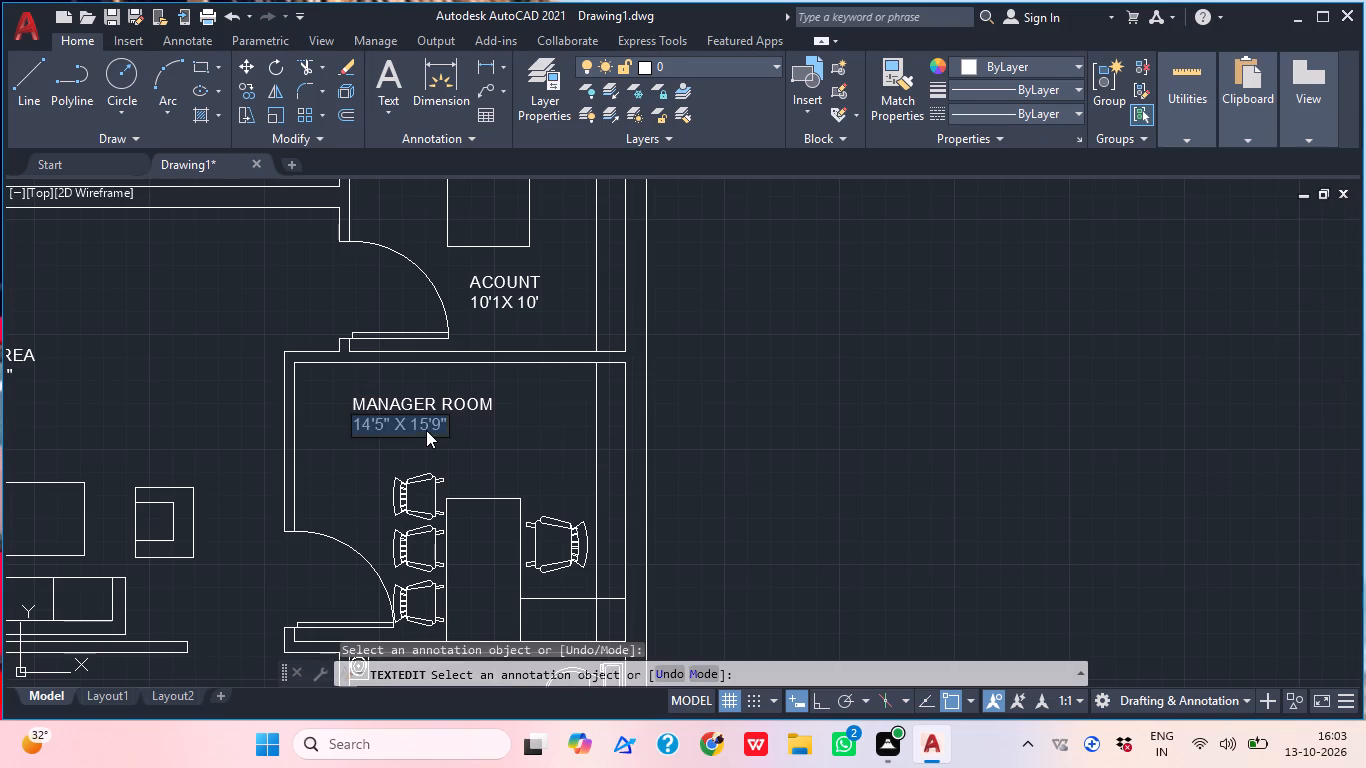
pyautogui.write("12'X")
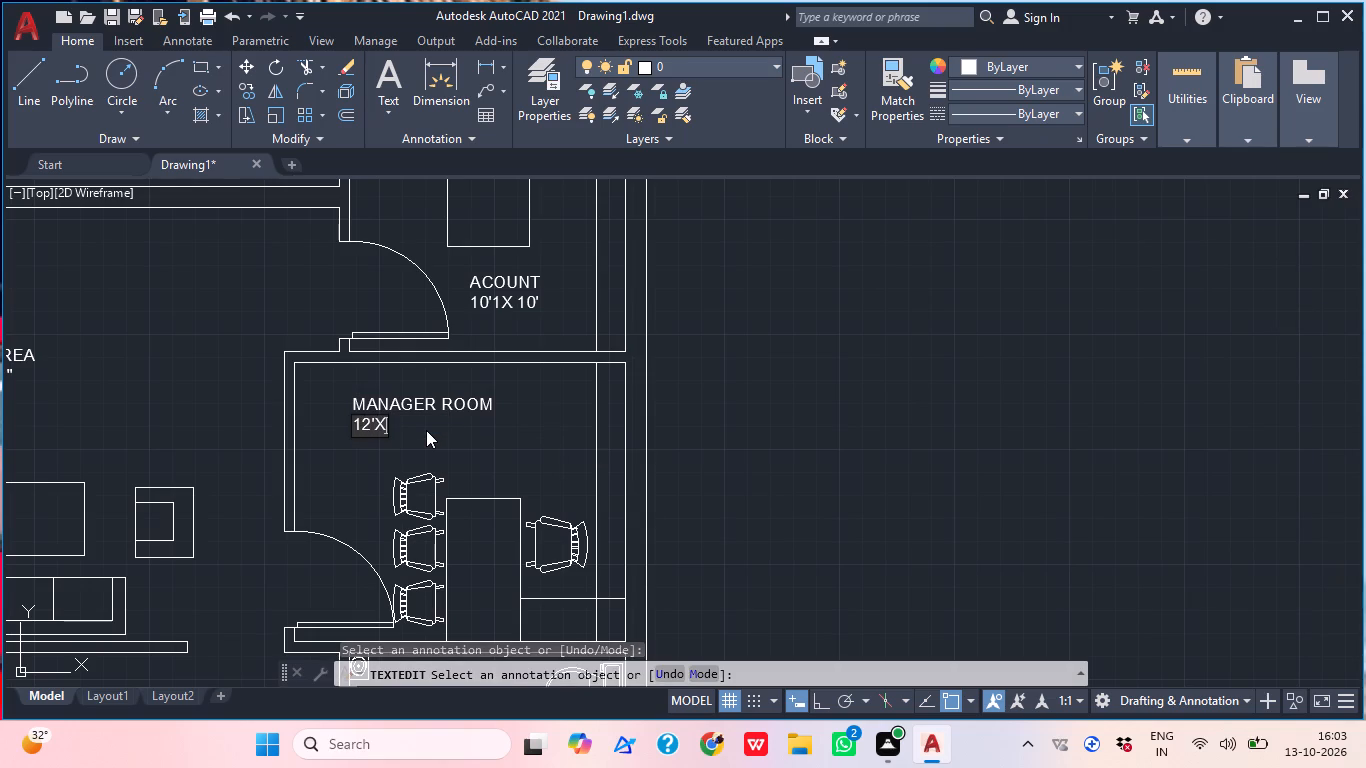
pyautogui.write("10'")
pyautogui.press('Return')
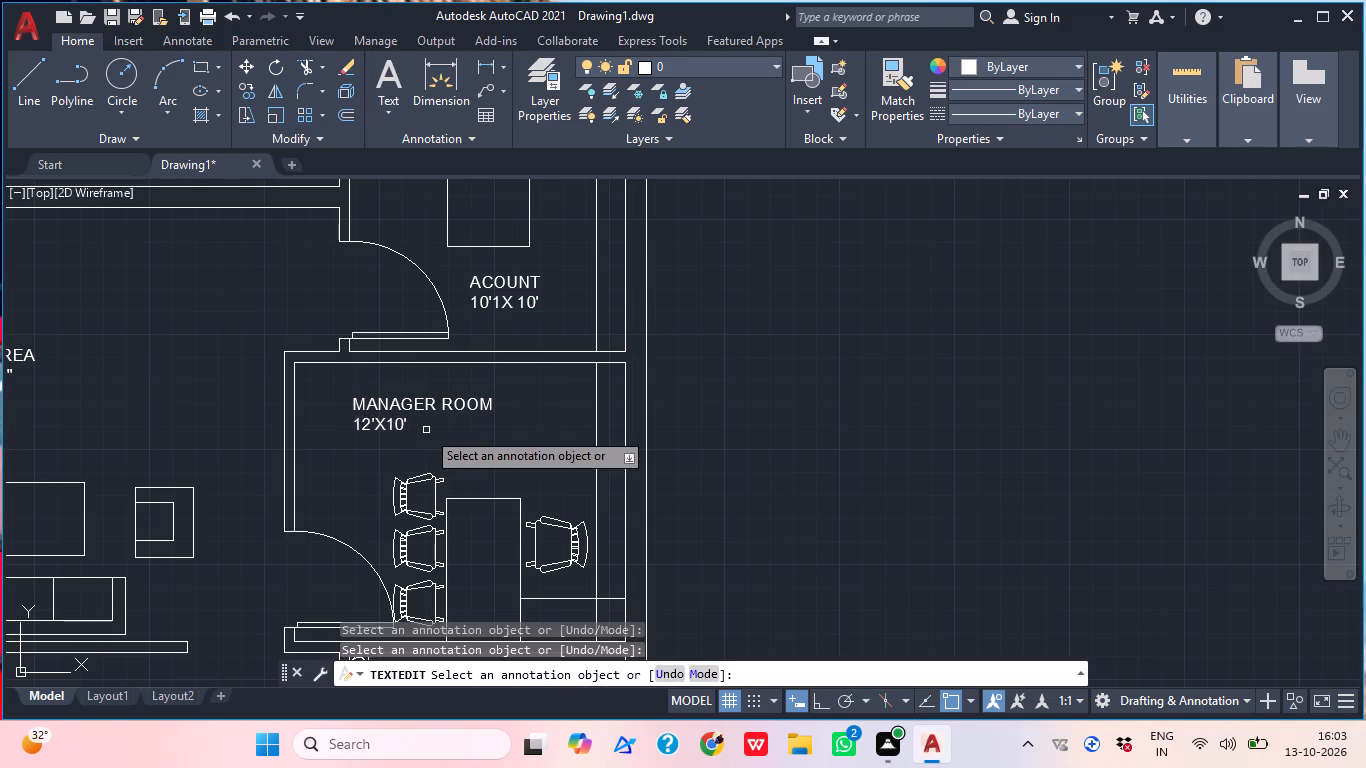
# Change the name lines in the two northernmost toilets of the east row to HE TOILET.
pyautogui.scroll(-2, 314, 393)
pyautogui.moveTo(417, 503); pyautogui.dragTo(492, 359, button='middle')
pyautogui.scroll(2, 473, 384)
pyautogui.click(415, 355)
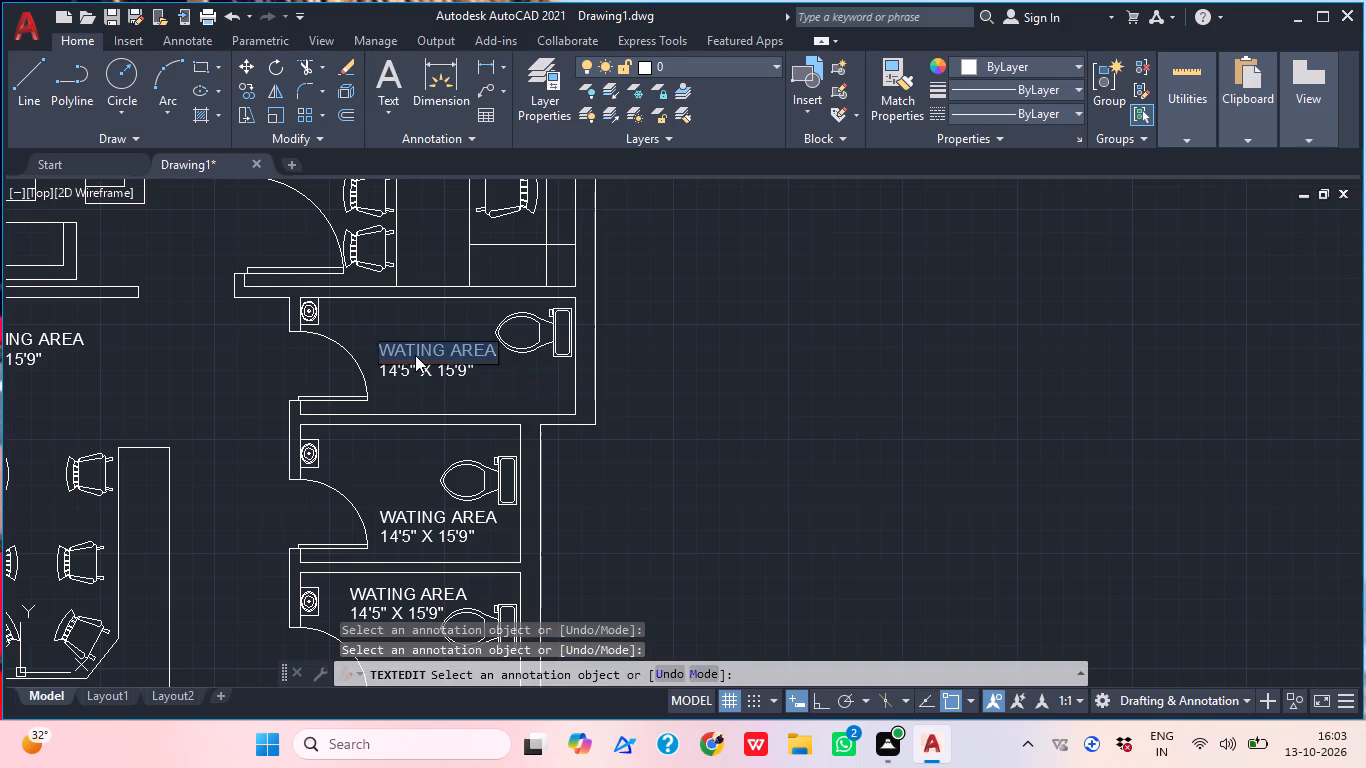
pyautogui.write('HE')
pyautogui.press('space')
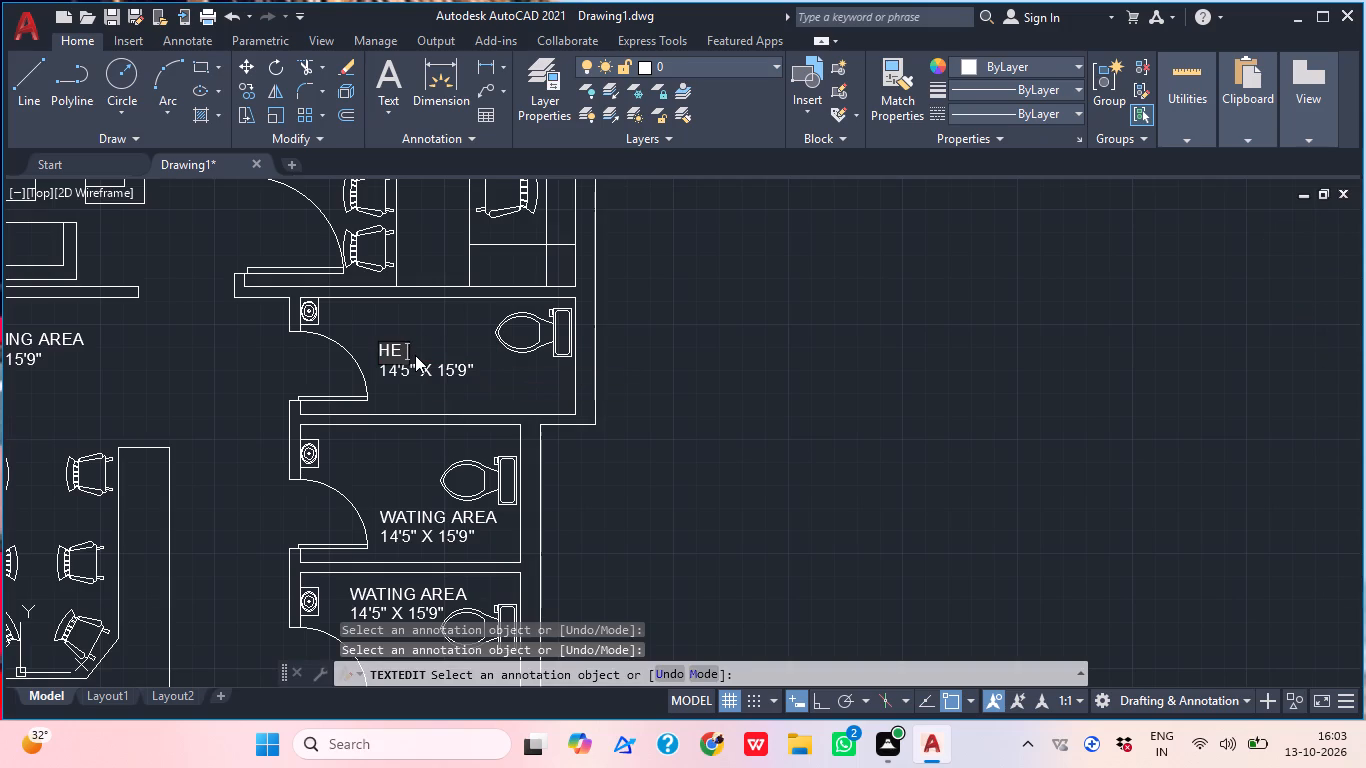
pyautogui.write('TOILET')
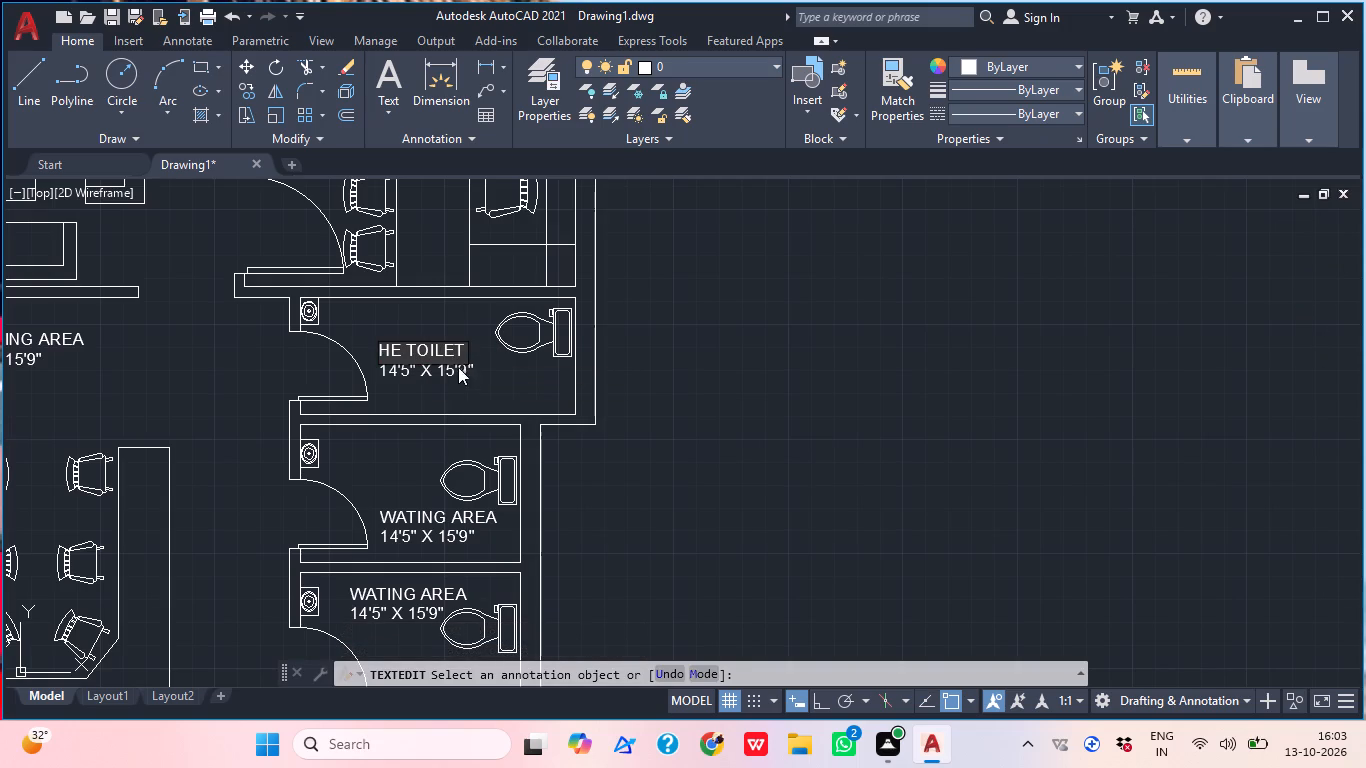
pyautogui.click(463, 377)
pyautogui.moveTo(435, 520); pyautogui.dragTo(457, 451, button='middle')
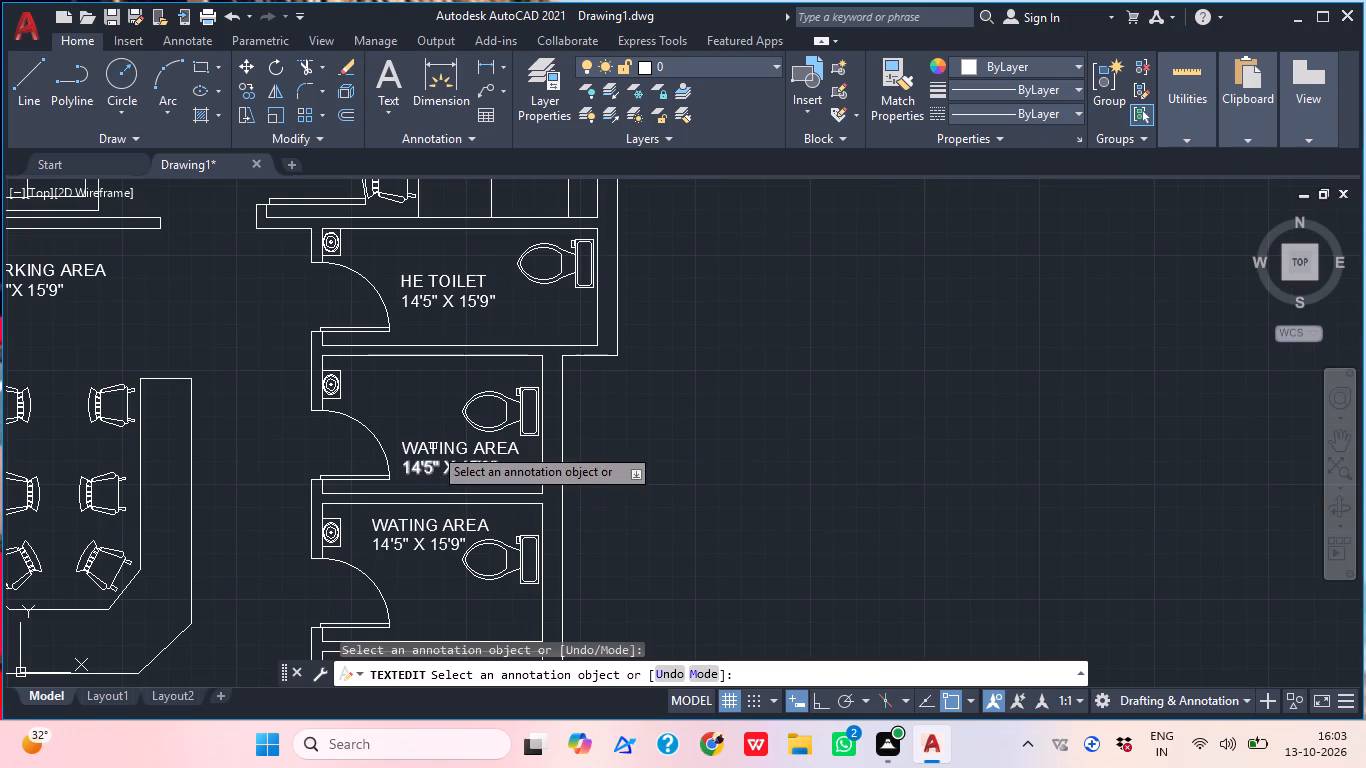
pyautogui.click(433, 446)
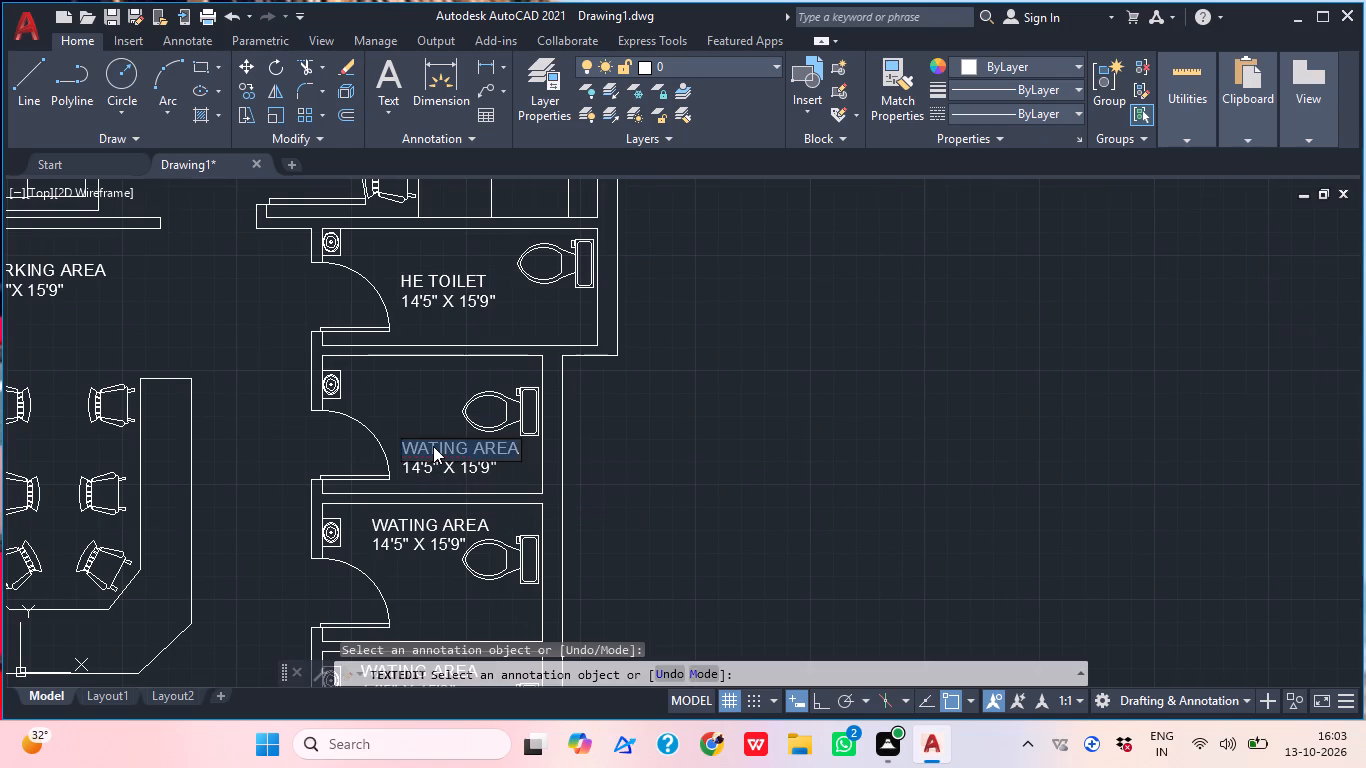
pyautogui.write('HE TOILET')
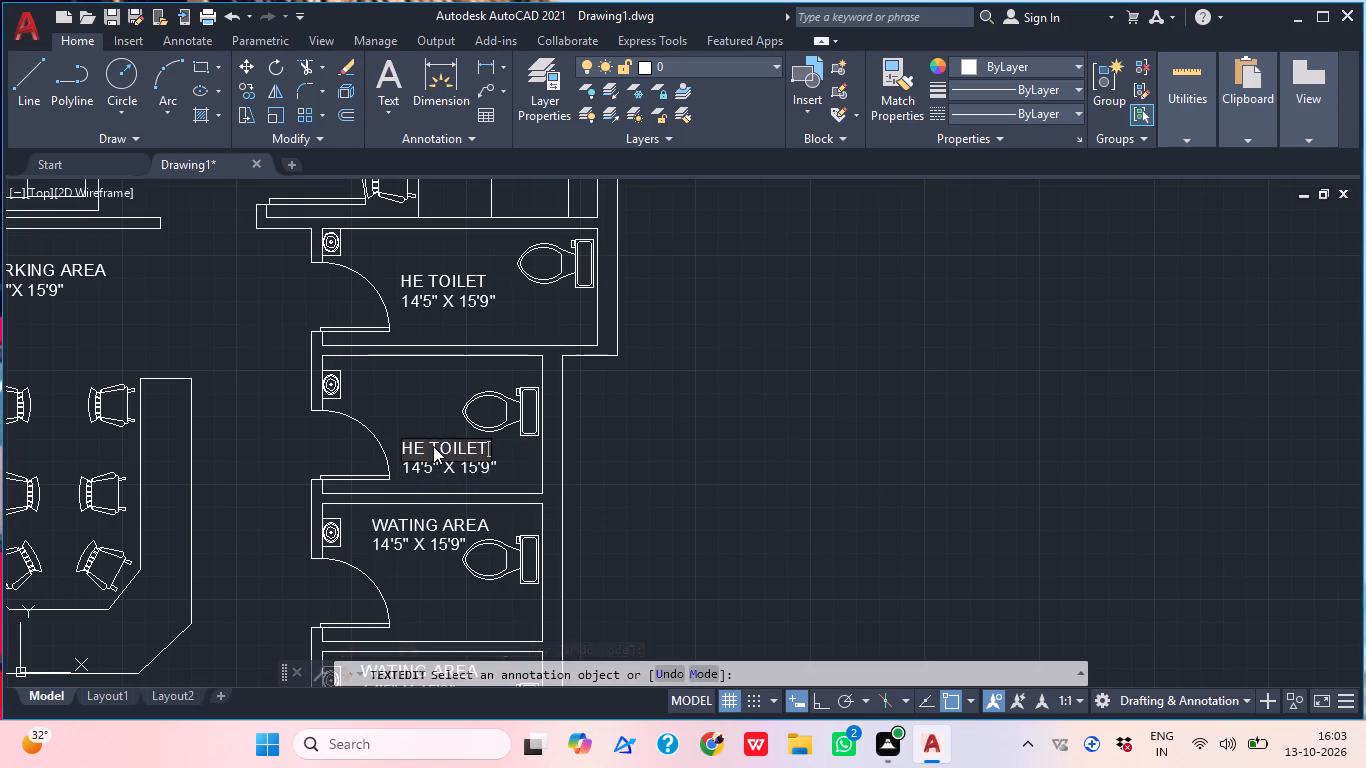
pyautogui.click(642, 327)
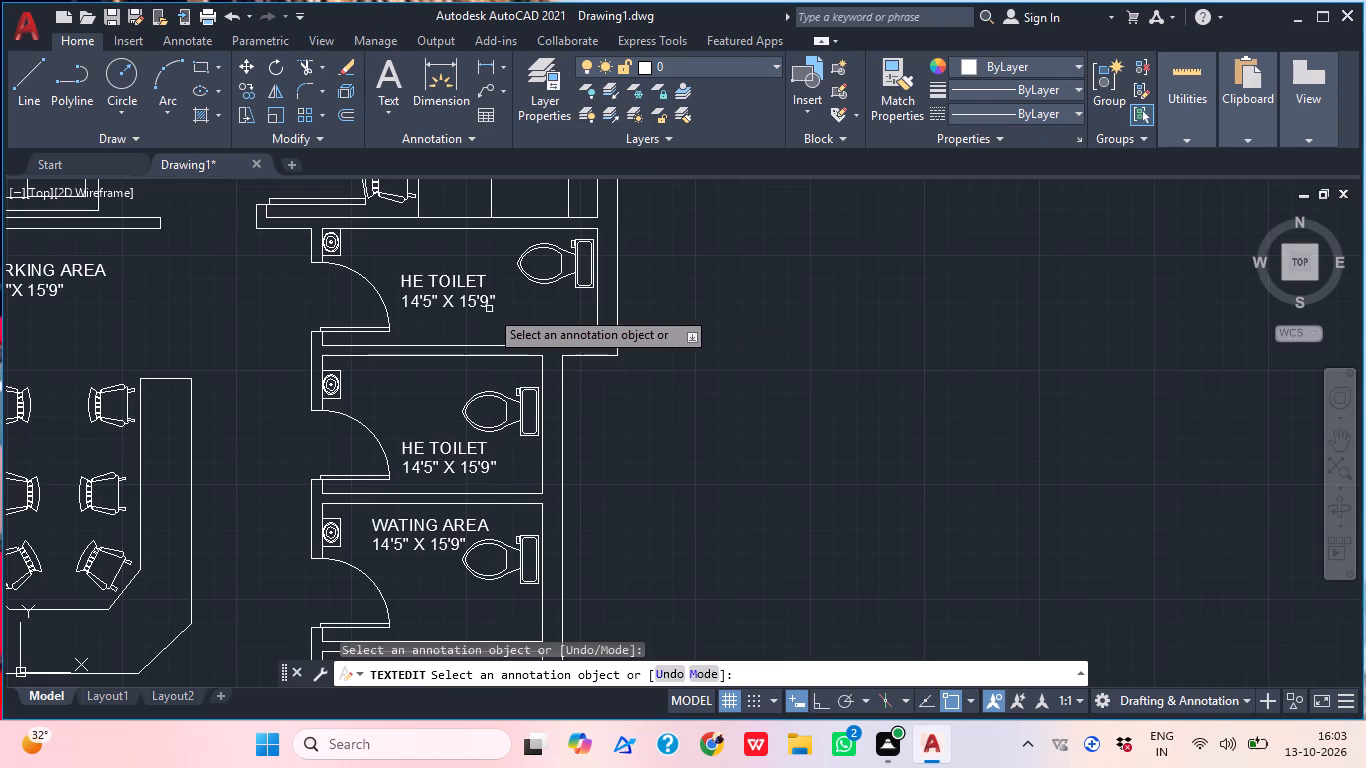
# Change the dimension lines of the two northernmost east-row toilet labels to 10'X 5' and 1O'X5'.
pyautogui.click(482, 309)
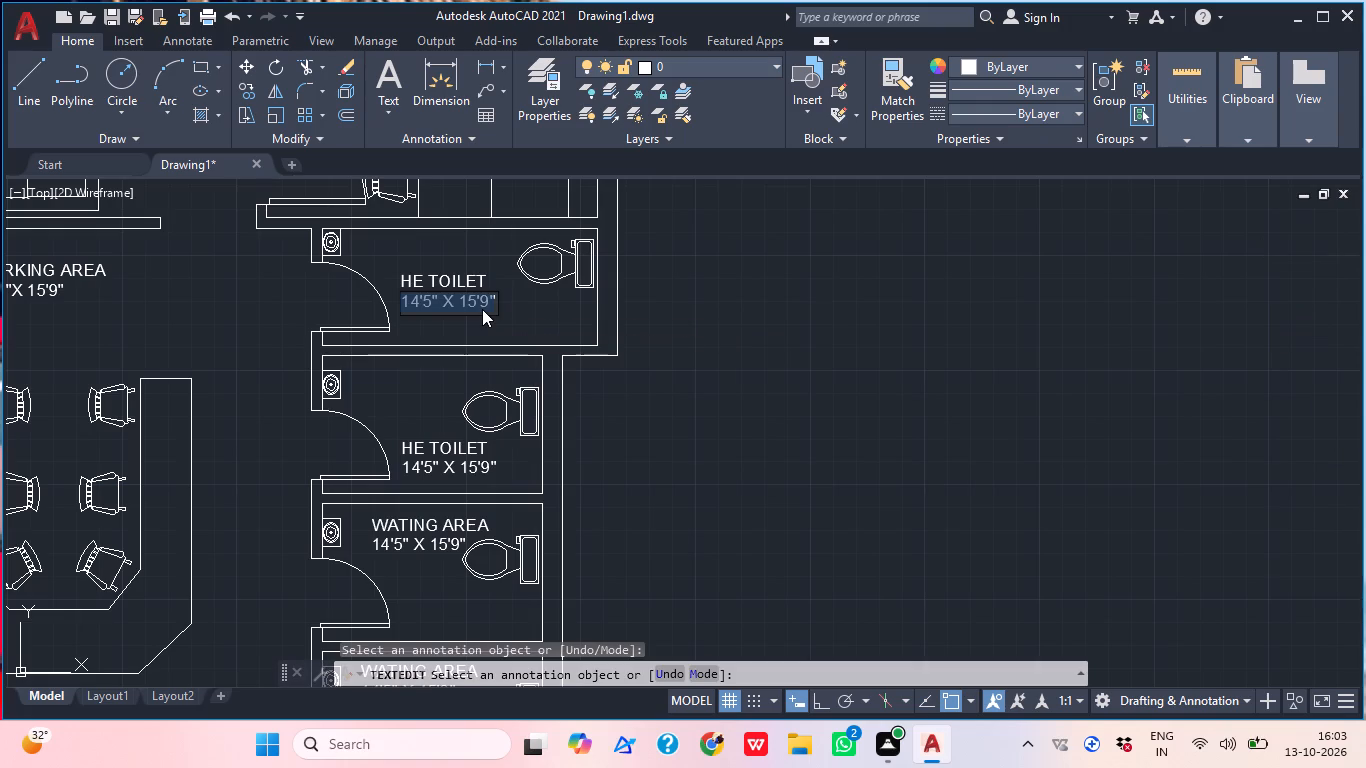
pyautogui.write("10'X 5'")
pyautogui.click(419, 446)
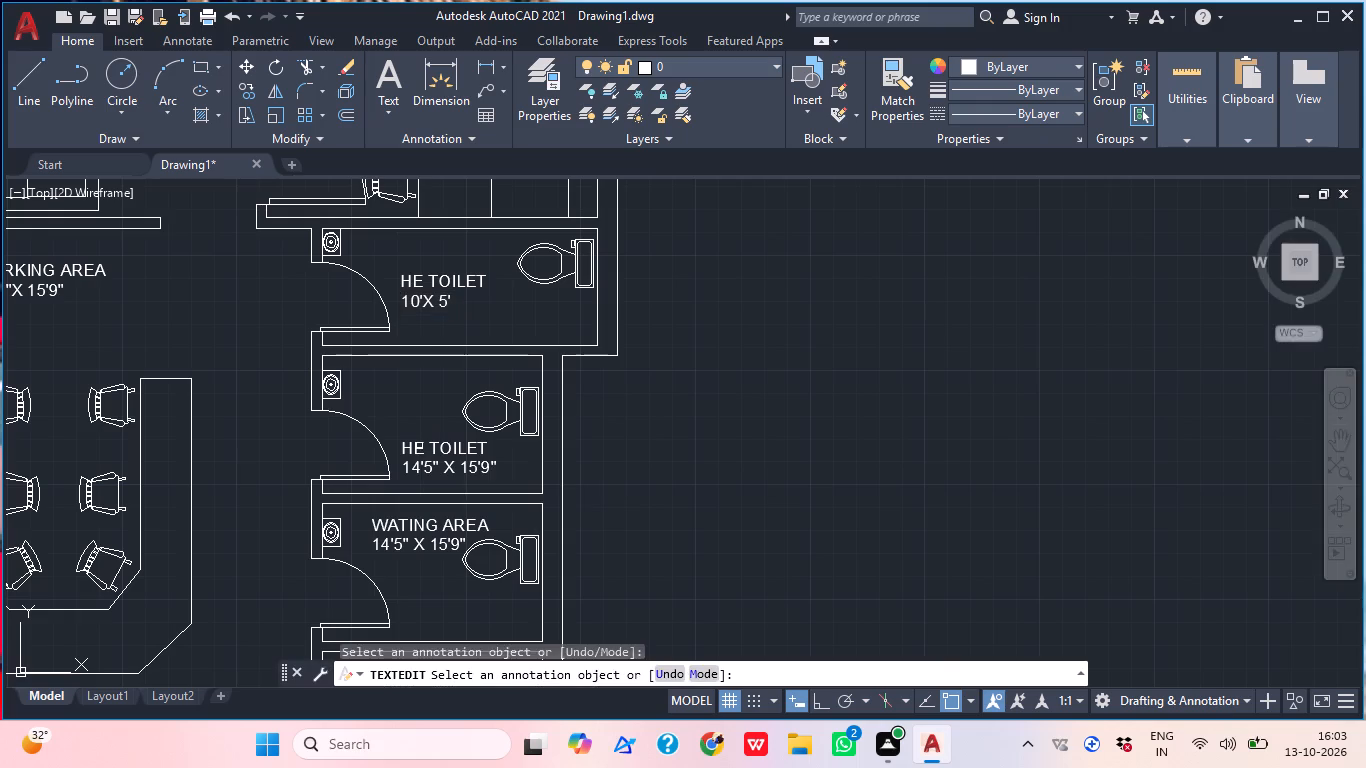
pyautogui.click(427, 464)
pyautogui.write("1O'X5'")
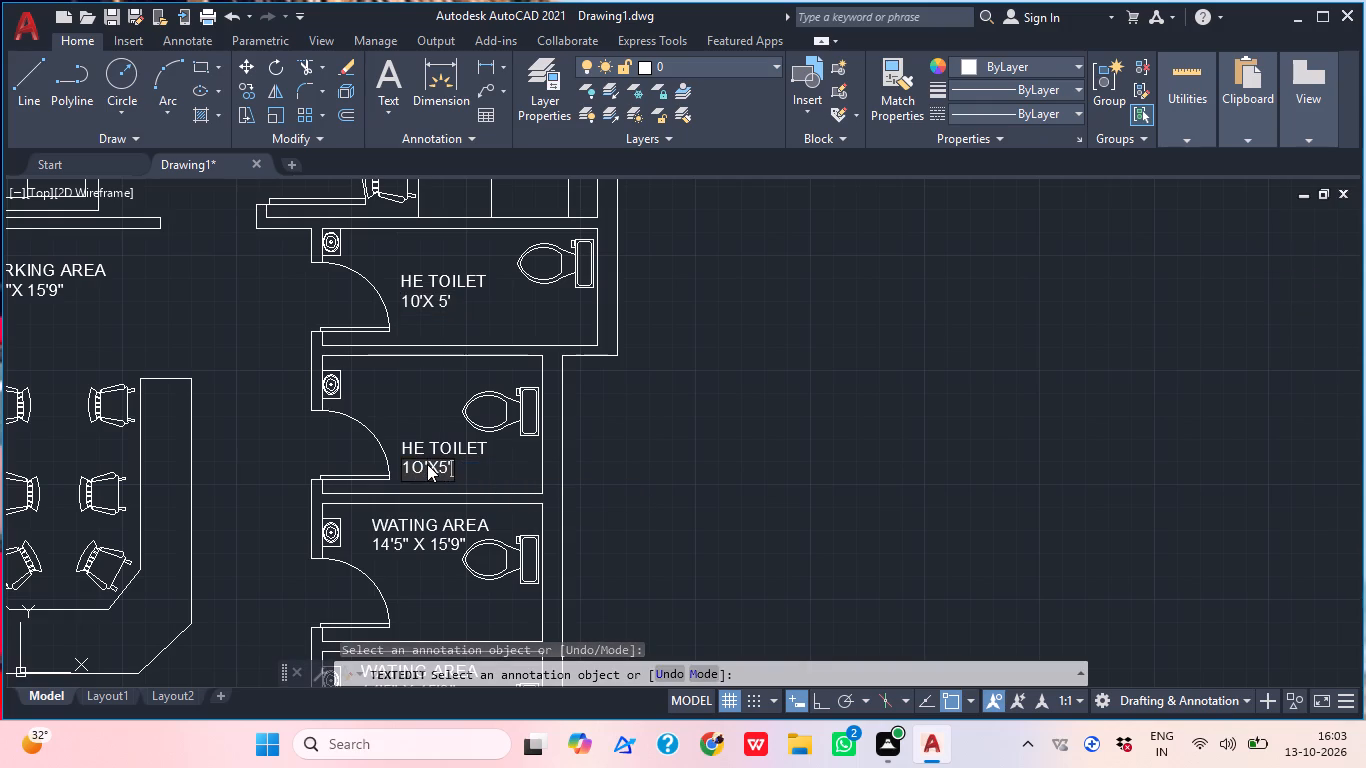
pyautogui.click(414, 530)
# Change the name line of the waiting area label in the third east-row toilet to HE TOILET.
pyautogui.click(416, 524)
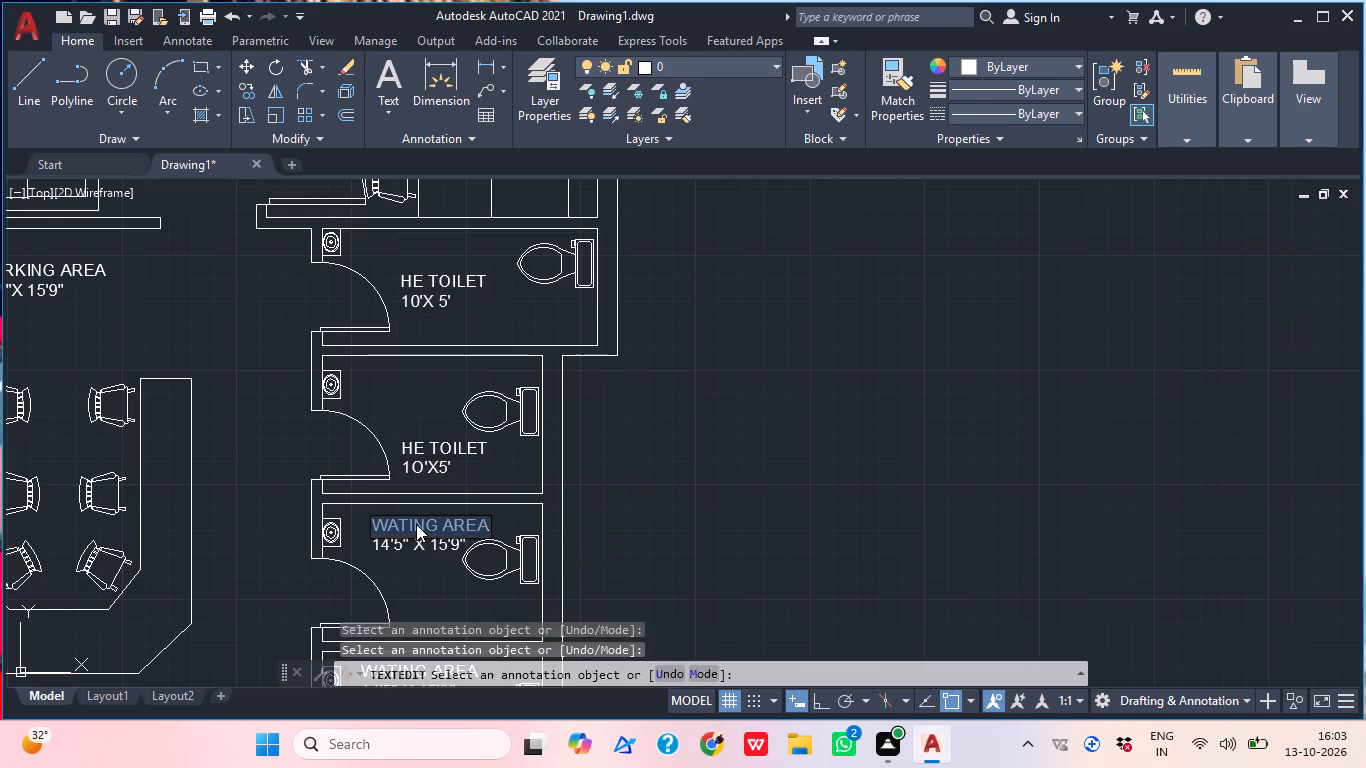
pyautogui.write('HOI')
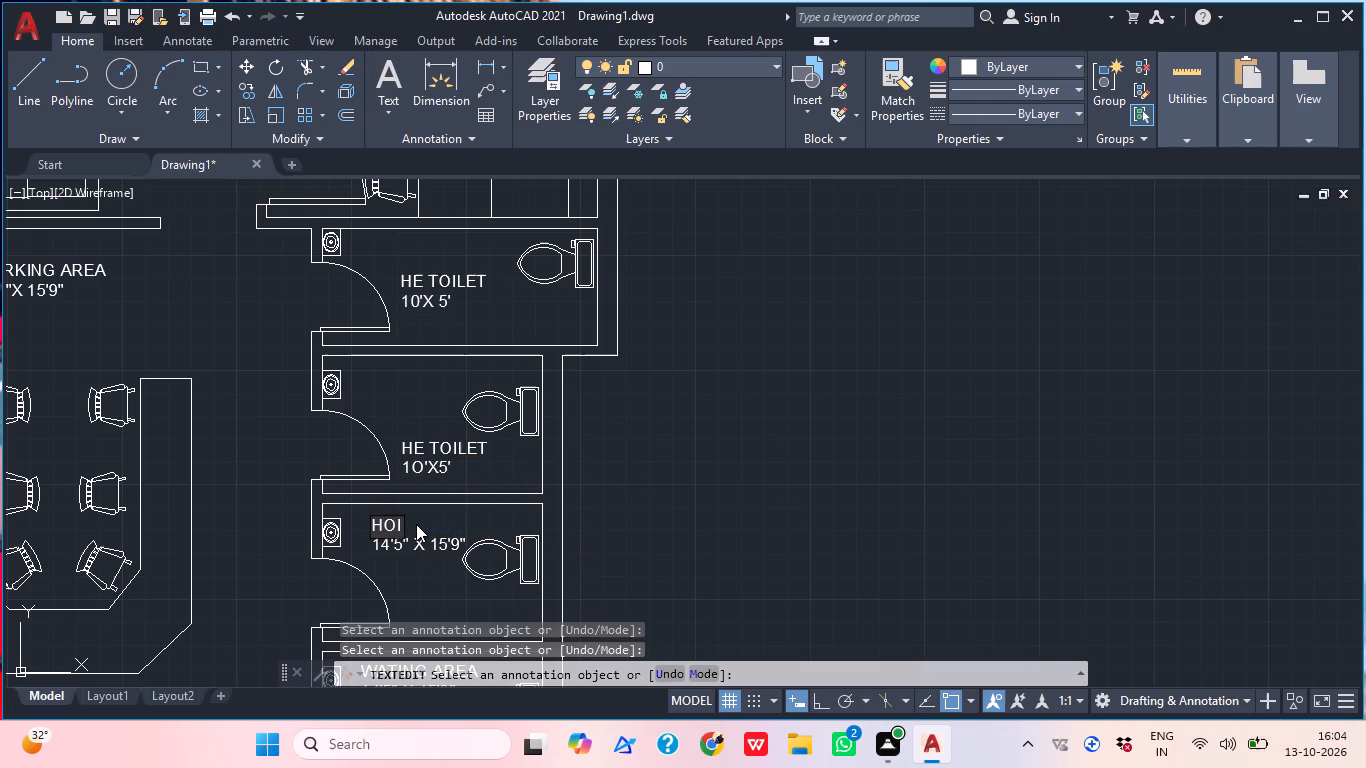
pyautogui.press('BackSpace')
pyautogui.press('BackSpace')
pyautogui.write('E TOILEY')
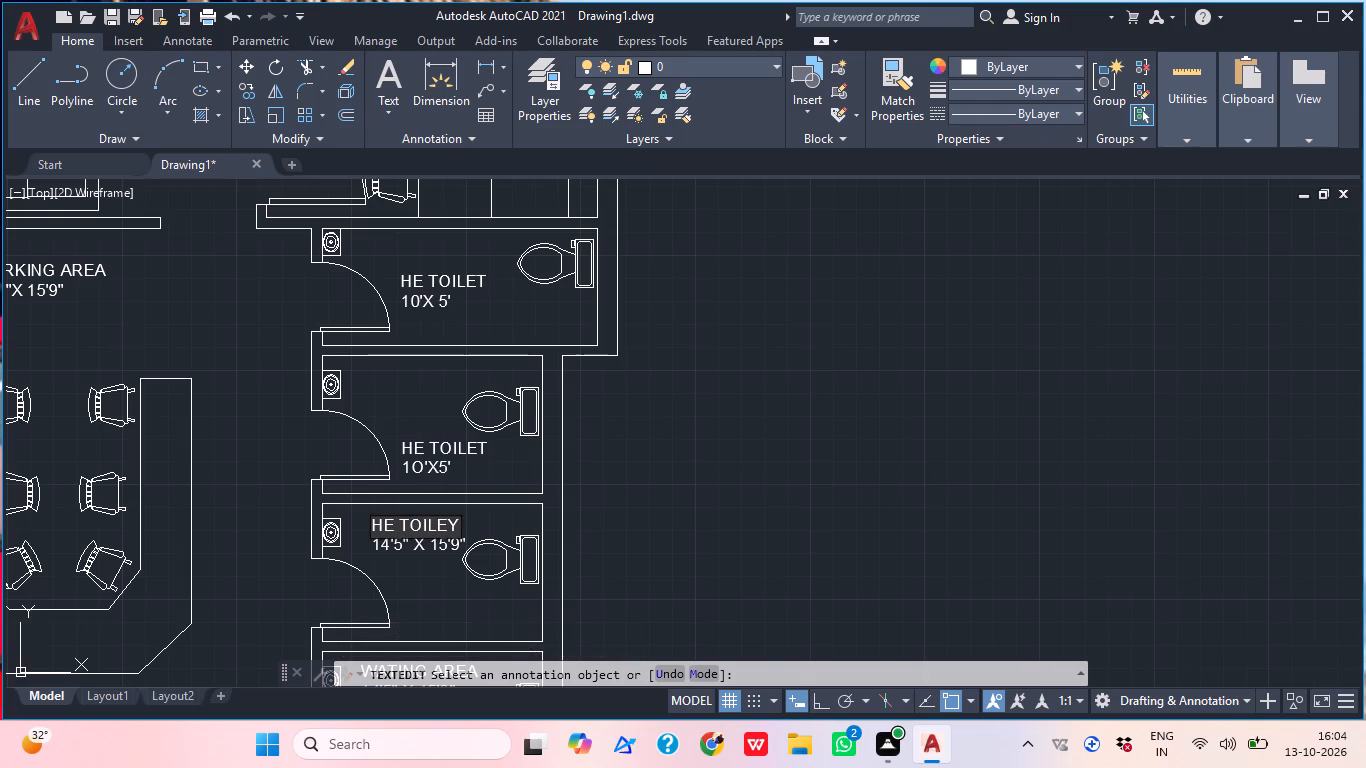
pyautogui.press('BackSpace')
pyautogui.press('t')
pyautogui.click(623, 494)
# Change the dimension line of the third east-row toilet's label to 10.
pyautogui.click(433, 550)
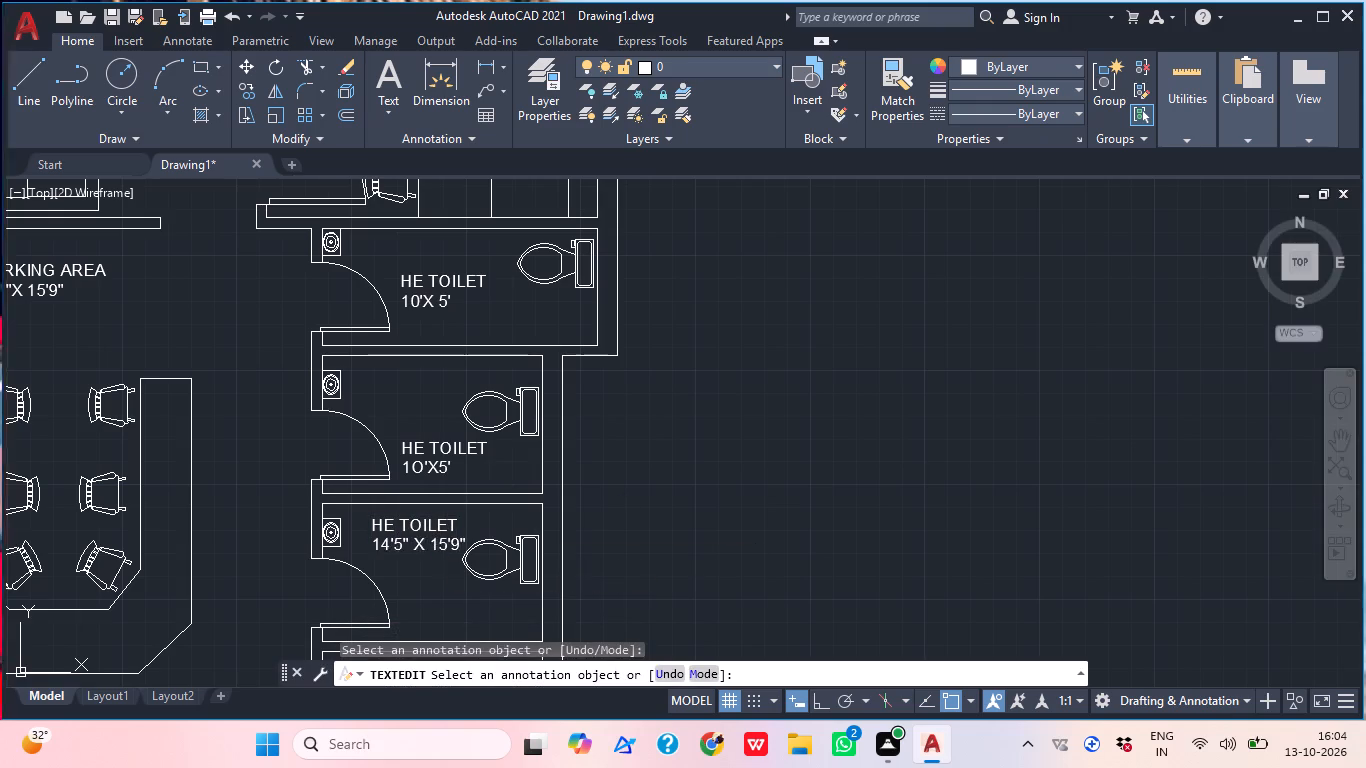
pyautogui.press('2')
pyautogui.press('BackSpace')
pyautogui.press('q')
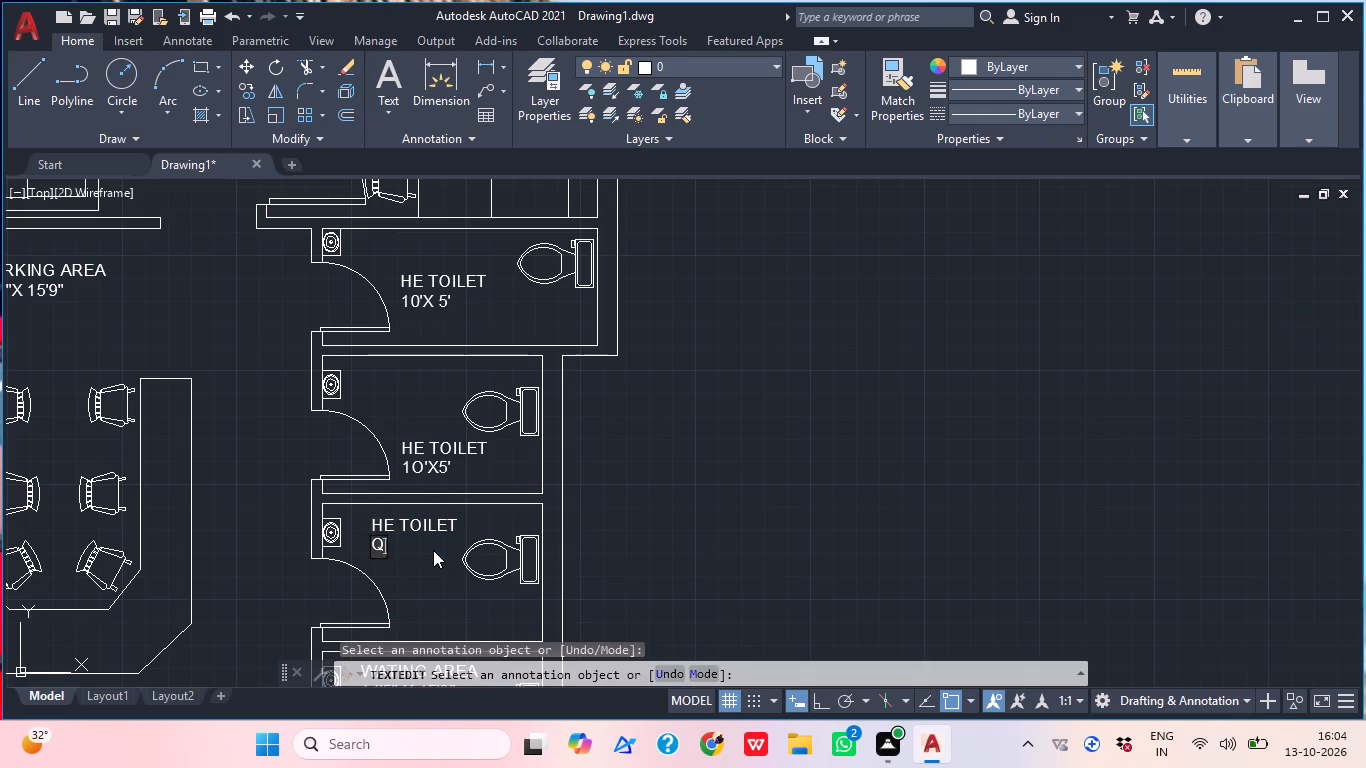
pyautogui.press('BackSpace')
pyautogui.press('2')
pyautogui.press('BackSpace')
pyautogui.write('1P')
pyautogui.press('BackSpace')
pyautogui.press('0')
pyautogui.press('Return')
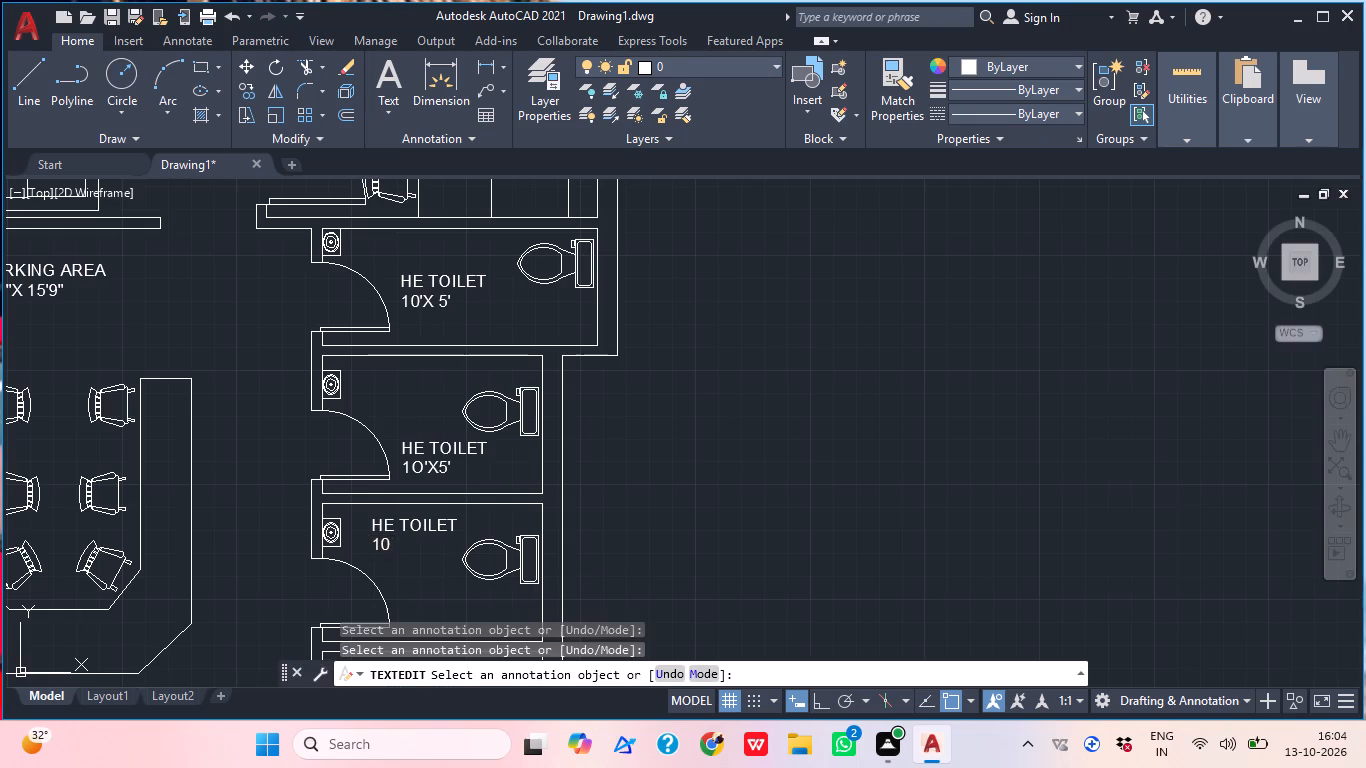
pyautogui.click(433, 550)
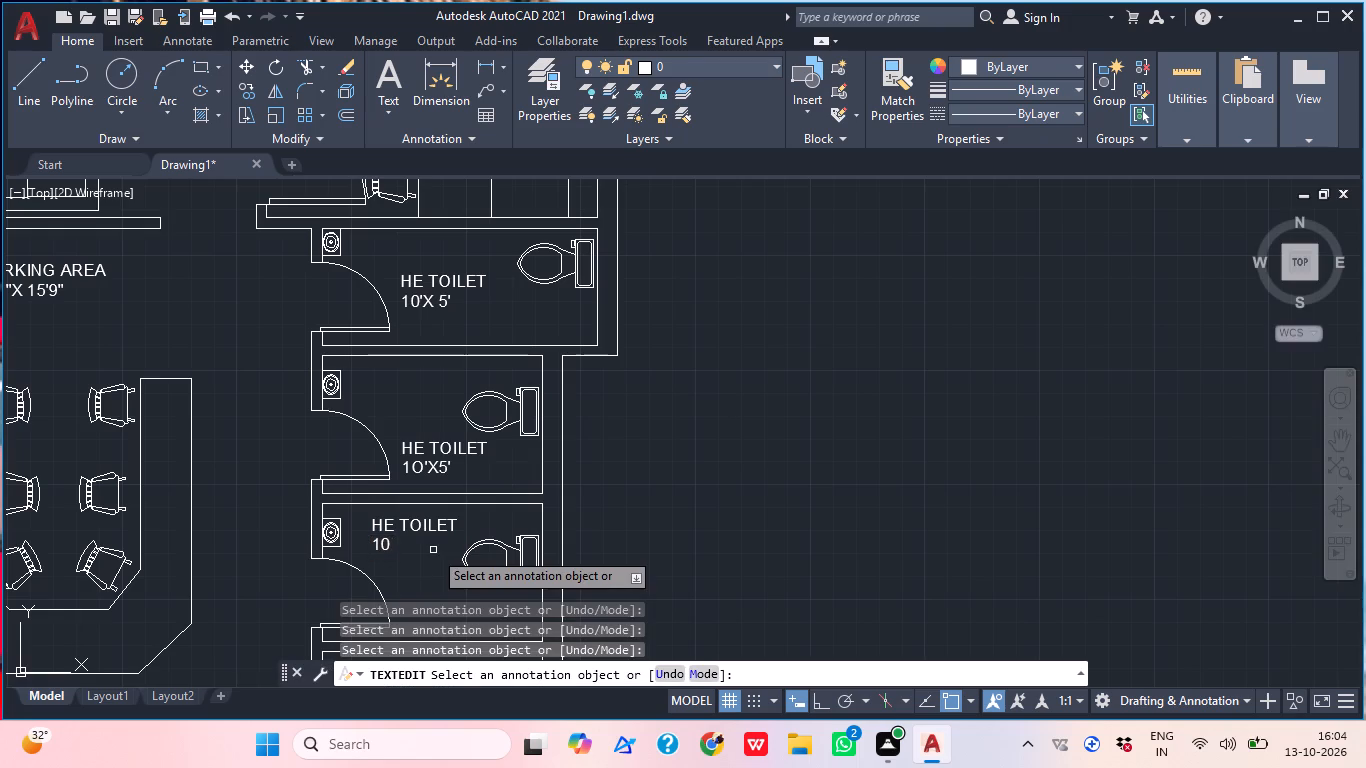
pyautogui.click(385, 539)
# Correct the dimension line of the second east-row toilet's label to 10'X5', replacing the letter O with a zero.
pyautogui.click(413, 461)
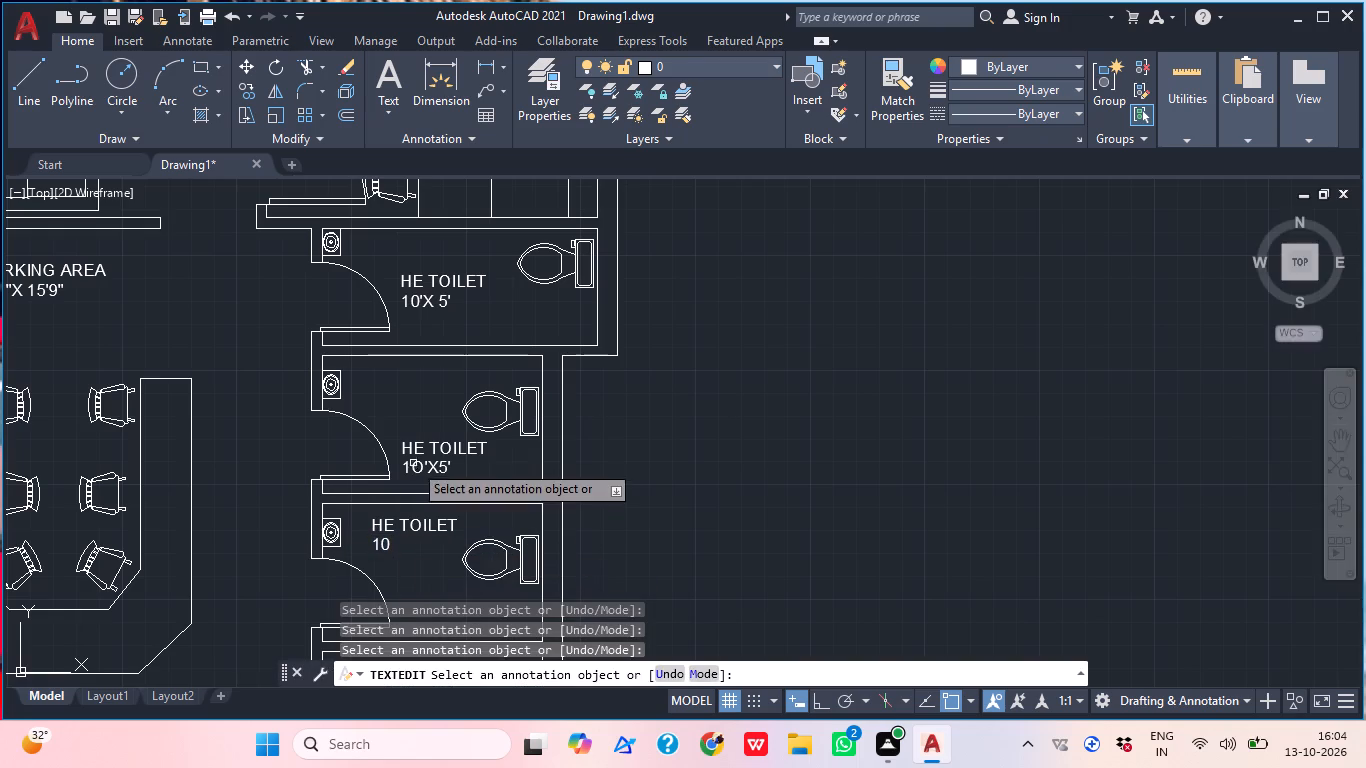
pyautogui.click(413, 467)
pyautogui.click(415, 467)
pyautogui.click(424, 471)
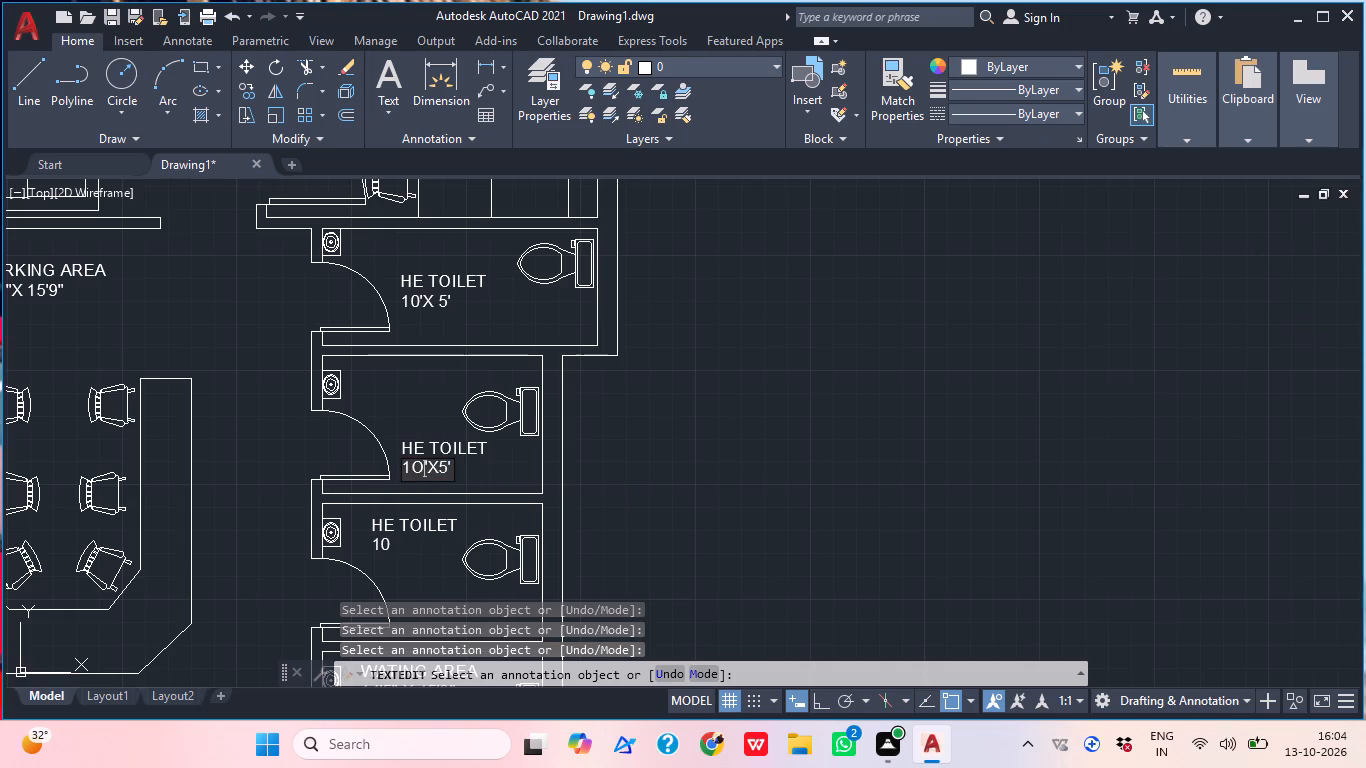
pyautogui.press('BackSpace')
pyautogui.press('0')
pyautogui.click(476, 489)
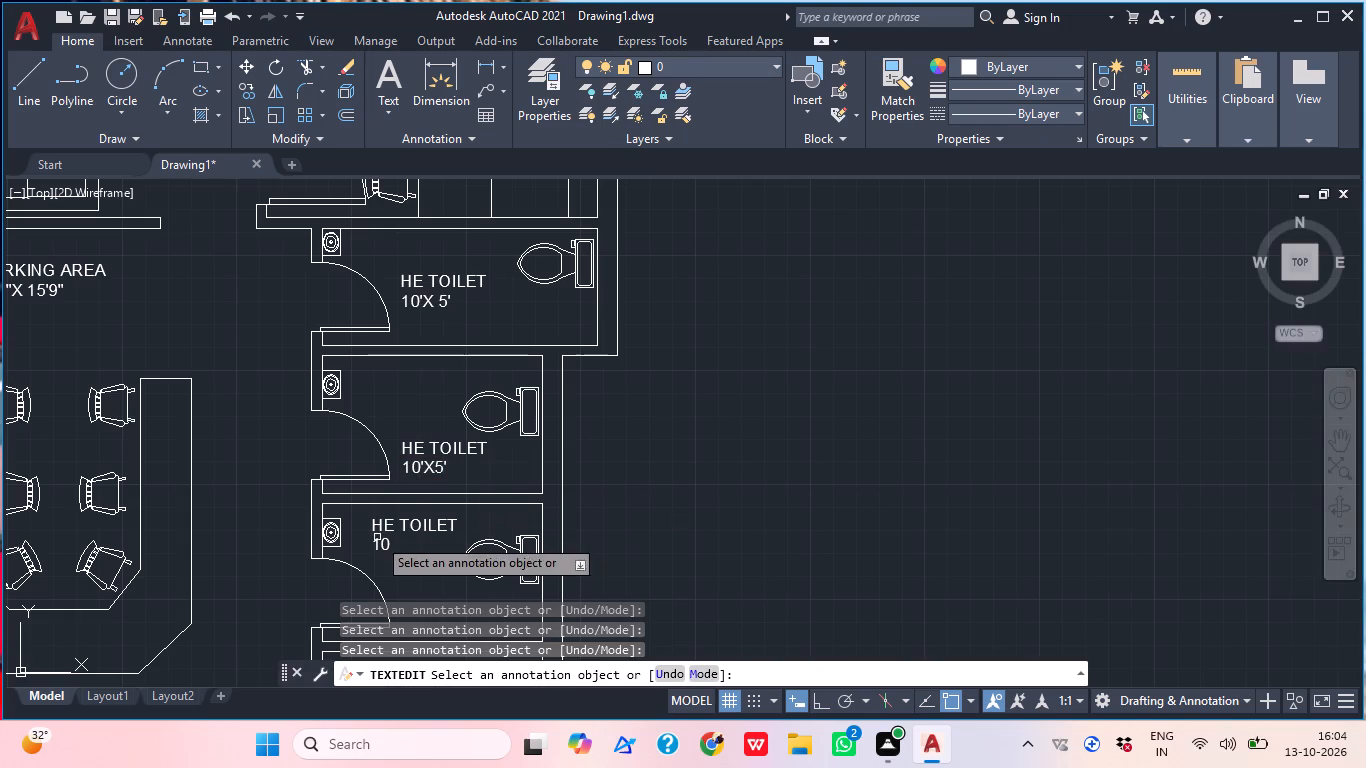
# Change the dimension line of the third east-row toilet's label to 10'X5'.
pyautogui.click(382, 547)
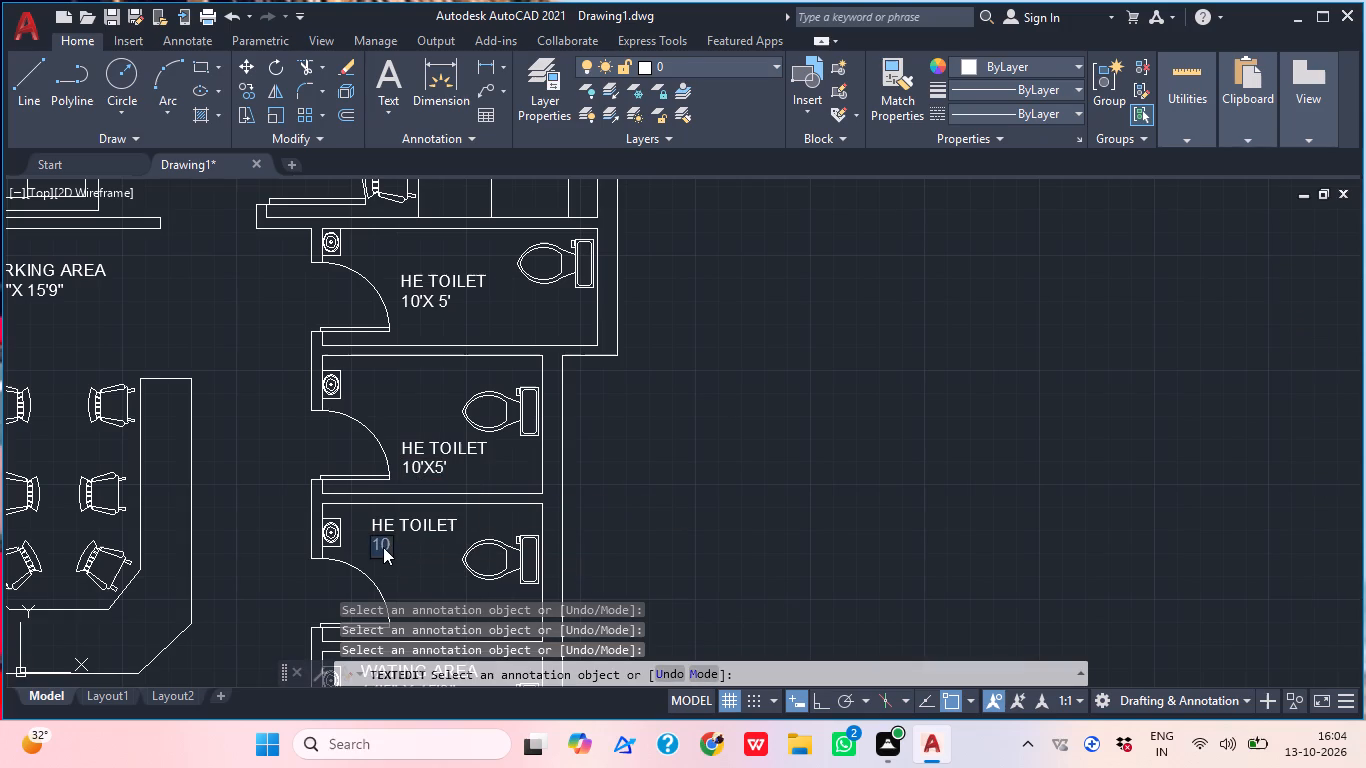
pyautogui.write("10'")
pyautogui.write("5'")
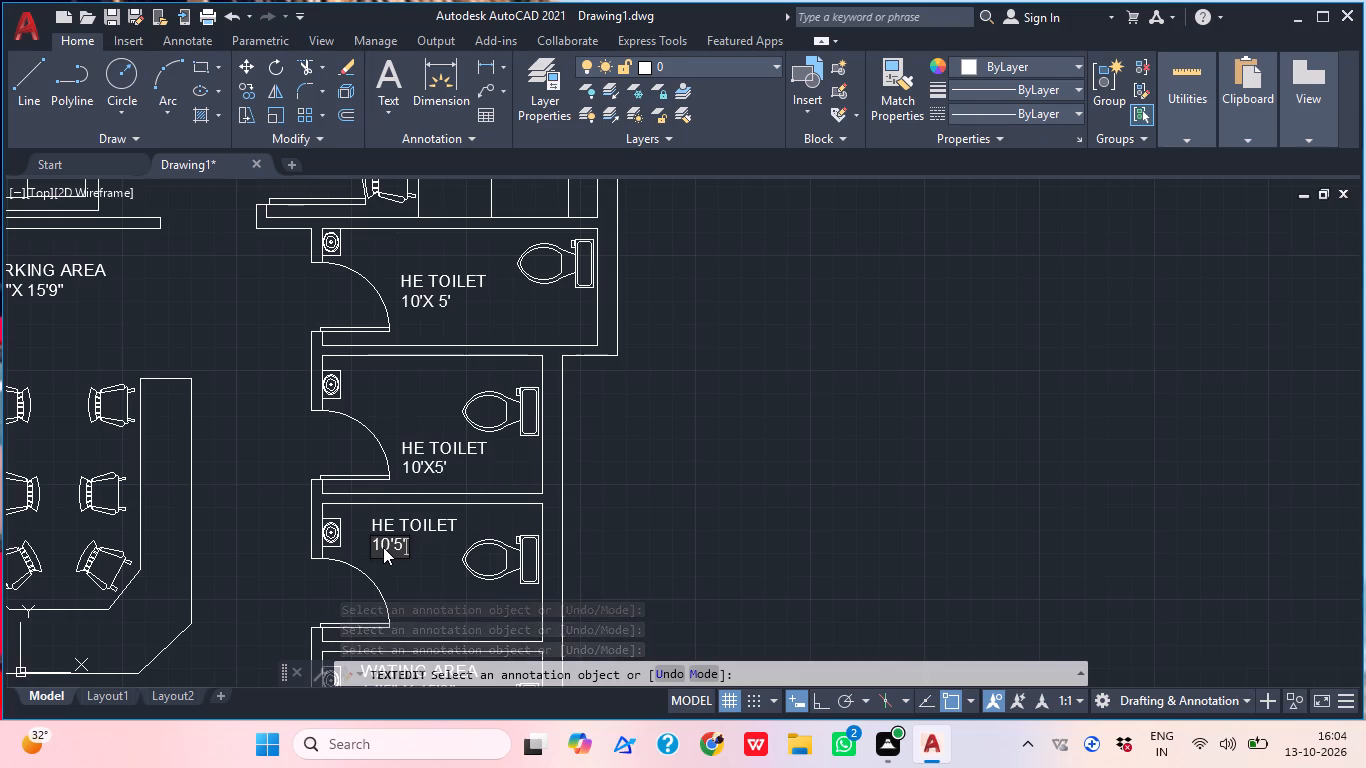
pyautogui.press('BackSpace')
pyautogui.press('BackSpace')
pyautogui.write("X5'")
pyautogui.scroll(-1, 687, 382)
pyautogui.middleClick(687, 382)
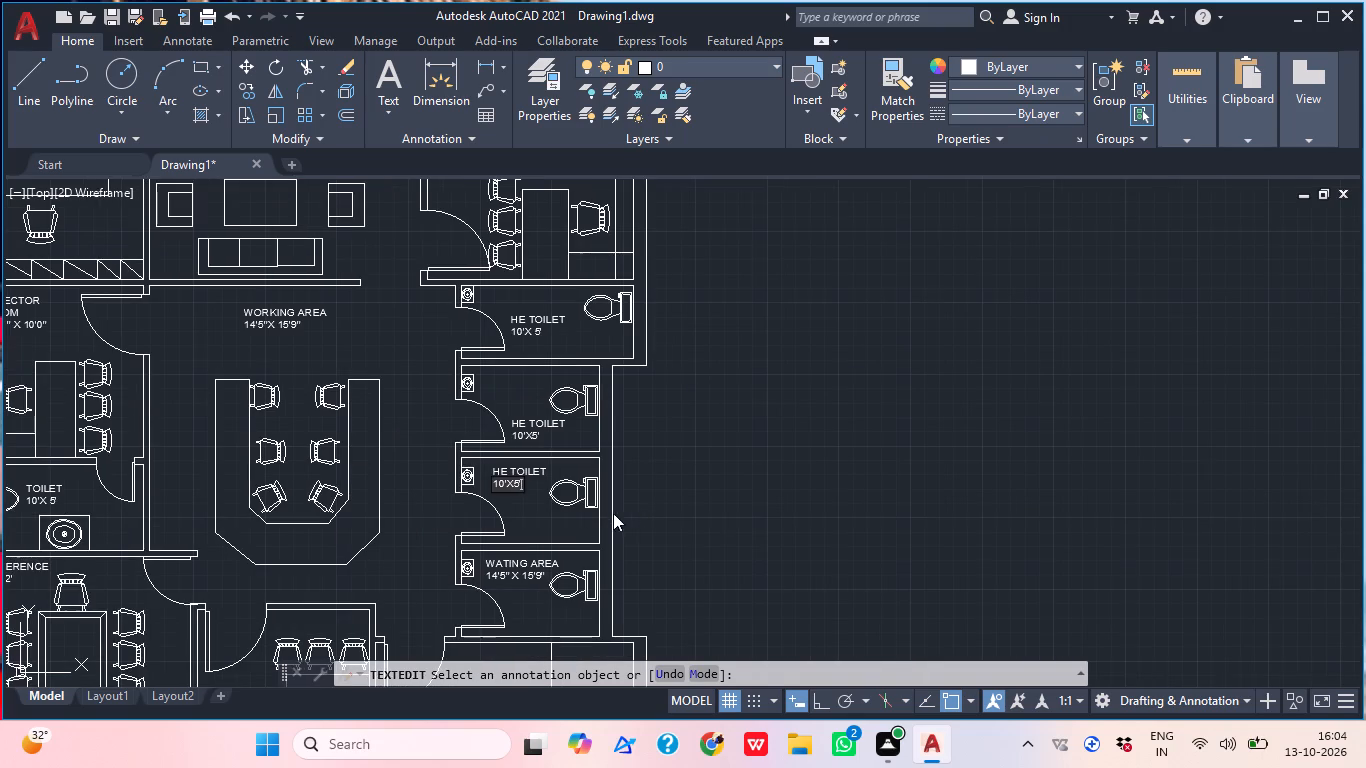
# Change the name line of the waiting area label in the southernmost east-row toilet to HE TOILET.
pyautogui.scroll(3, 519, 549)
pyautogui.click(510, 593)
pyautogui.moveTo(601, 446); pyautogui.dragTo(639, 228, button='middle')
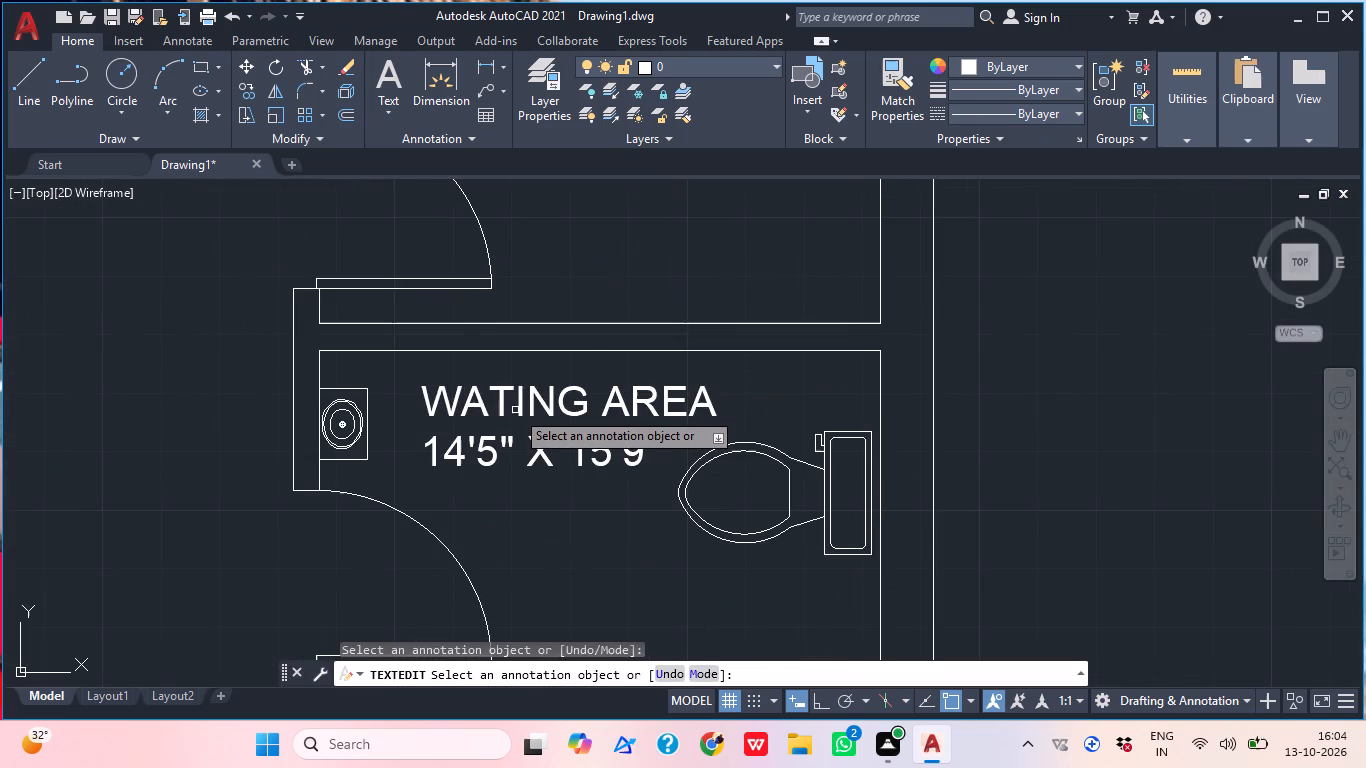
pyautogui.click(515, 410)
pyautogui.click(521, 398)
pyautogui.write('HE TOILET')
pyautogui.press('space')
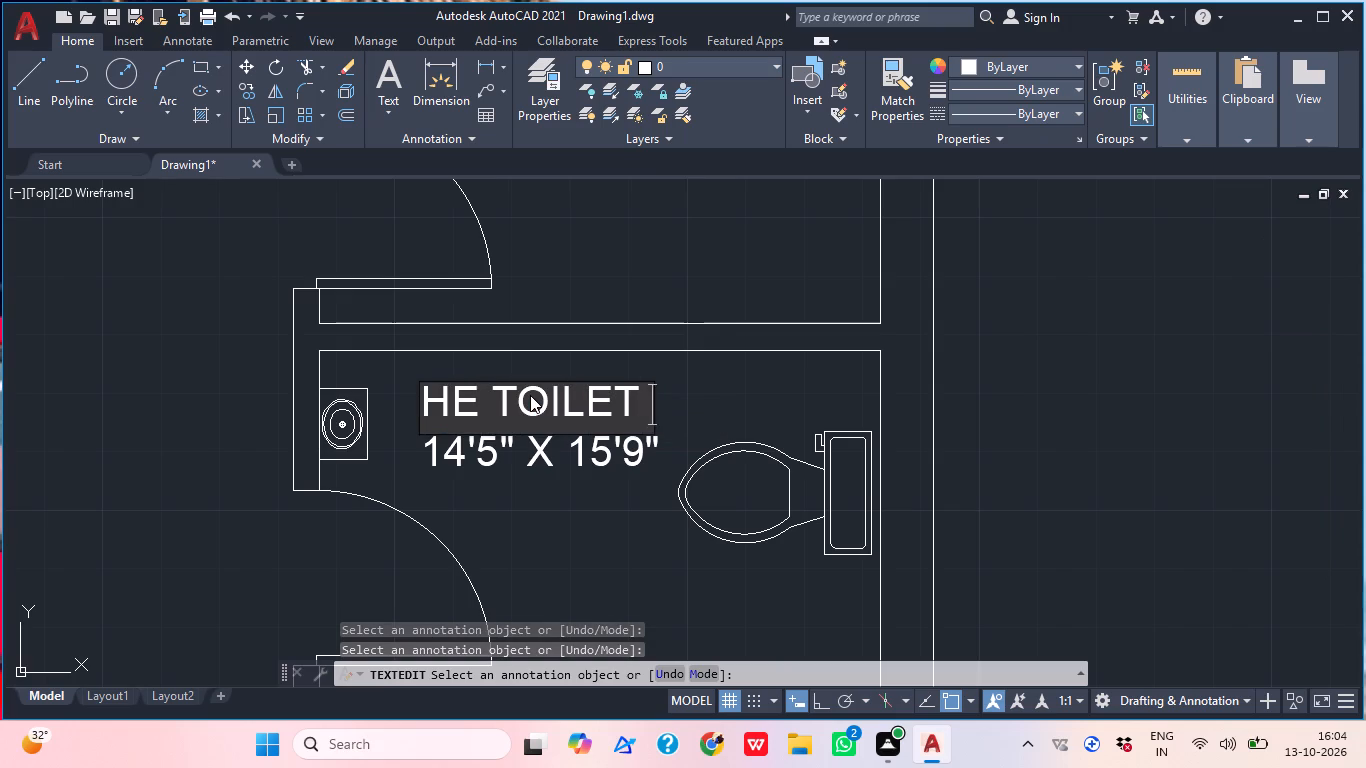
pyautogui.click(487, 455)
# Change the dimension line of the southernmost east-row toilet's label to 10' X 5'.
pyautogui.click(487, 455)
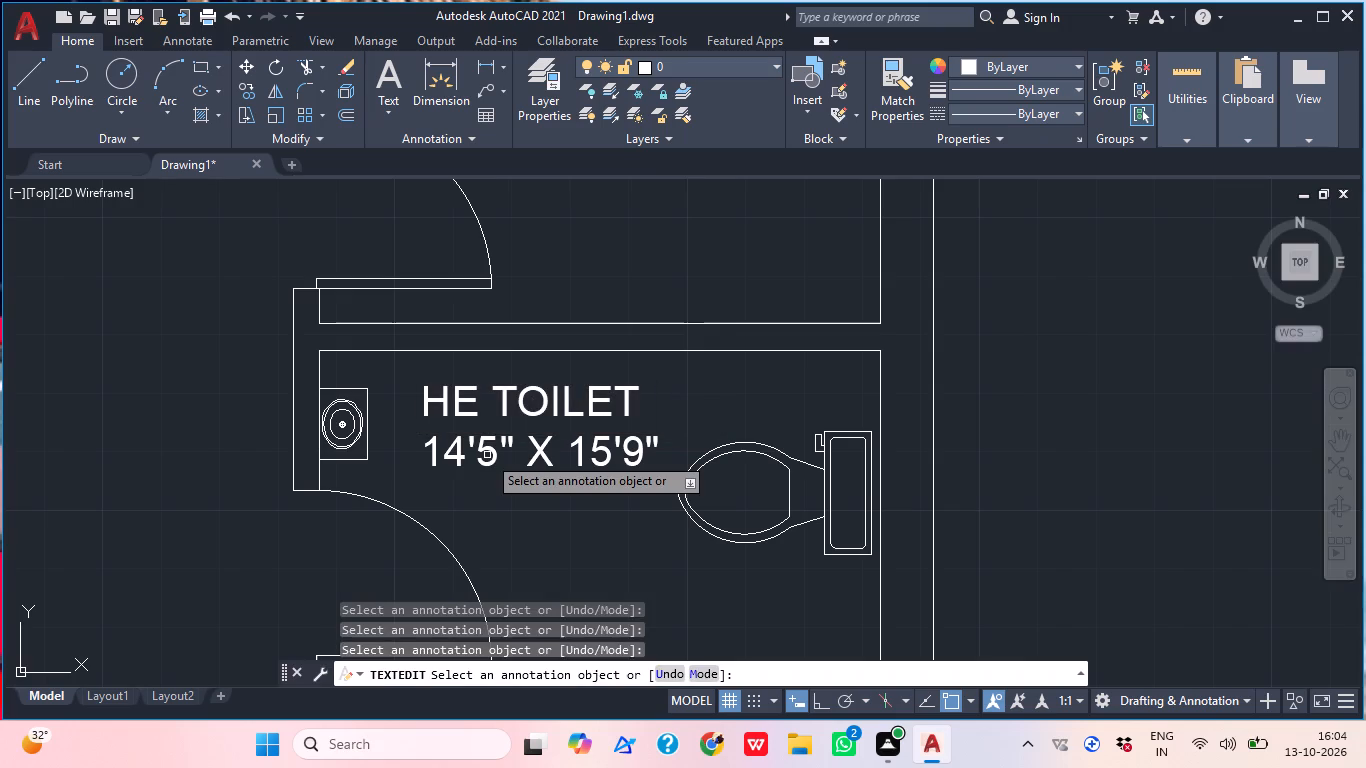
pyautogui.click(491, 450)
pyautogui.write("10'")
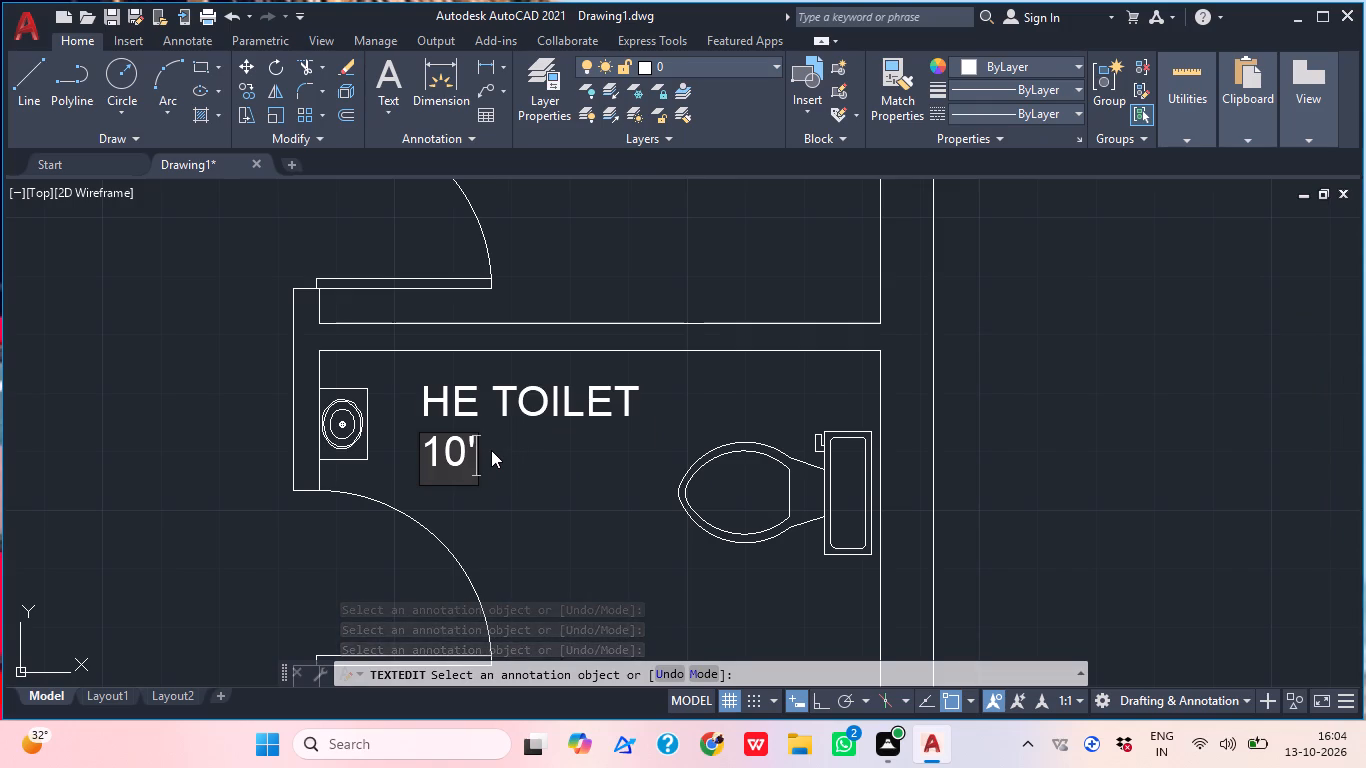
pyautogui.press('5')
pyautogui.write('X 5')
pyautogui.press('space')
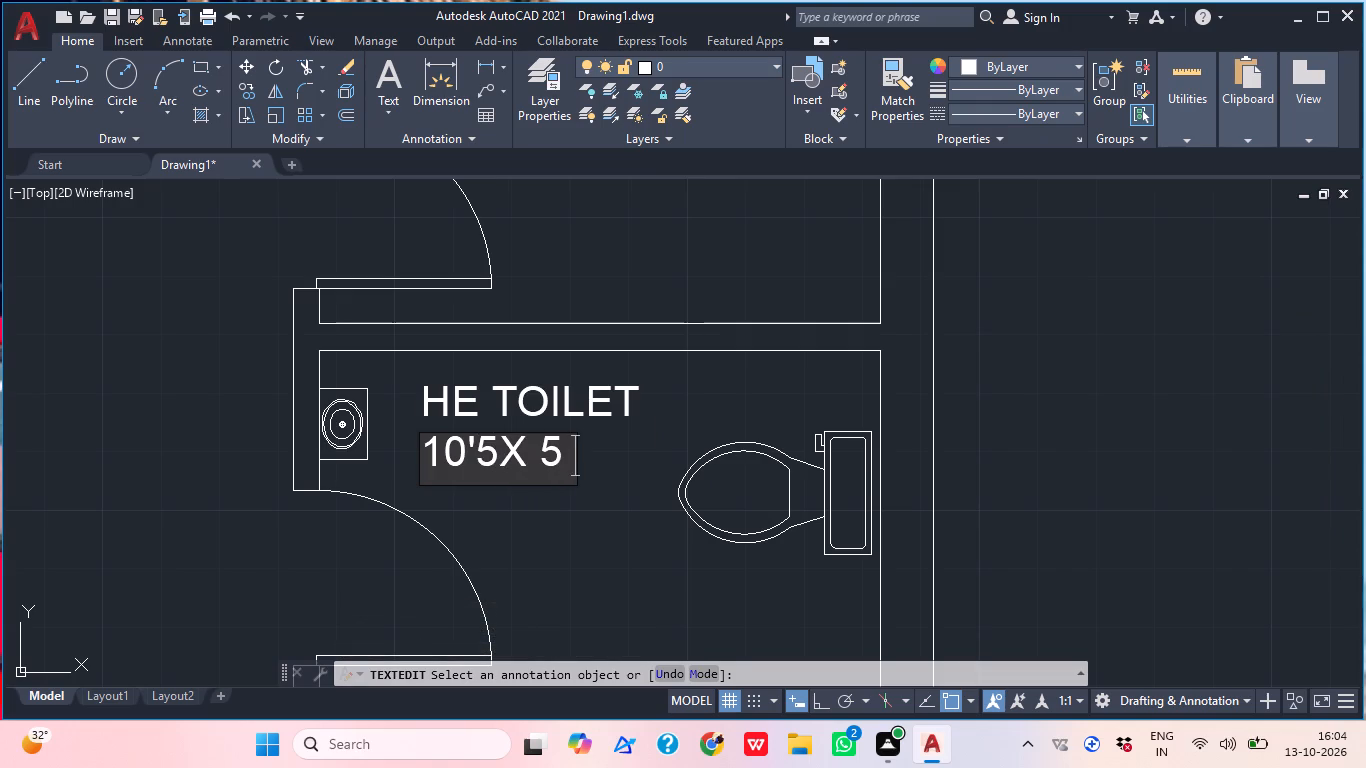
pyautogui.press('BackSpace')
pyautogui.press('BackSpace')
pyautogui.press('BackSpace')
pyautogui.press('BackSpace')
pyautogui.press('BackSpace')
pyautogui.press('space')
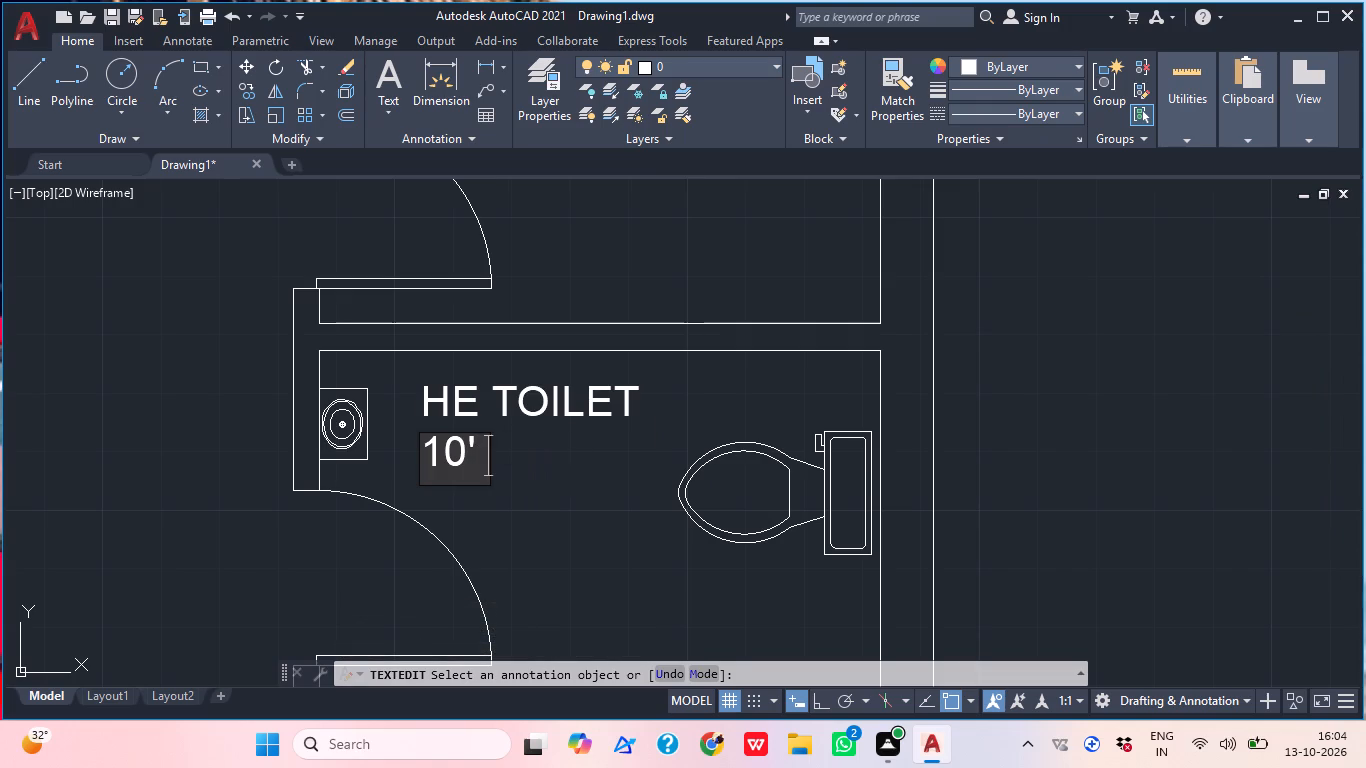
pyautogui.write("X 5'")
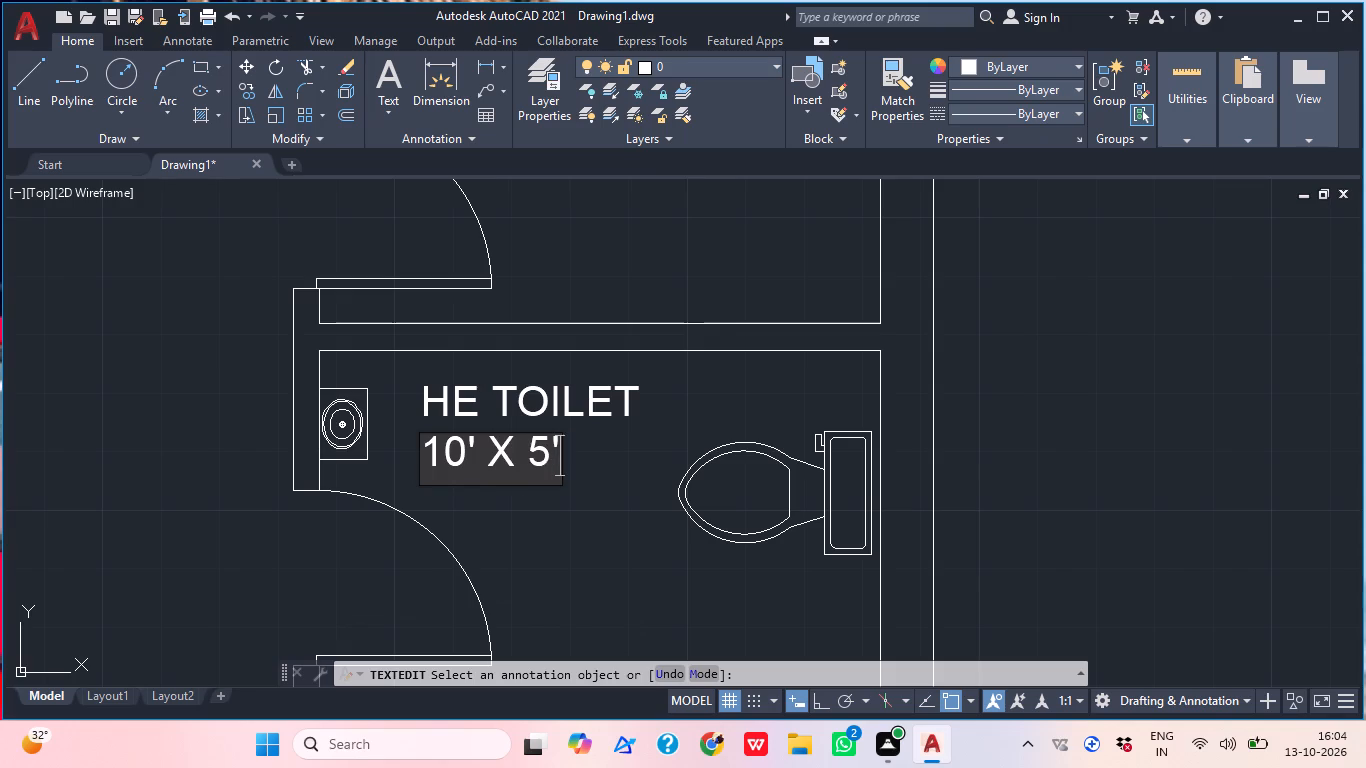
pyautogui.press('Return')
# Edit the southernmost east-row toilet's dimension line to read 8' X 5'.
pyautogui.doubleClick(451, 439)
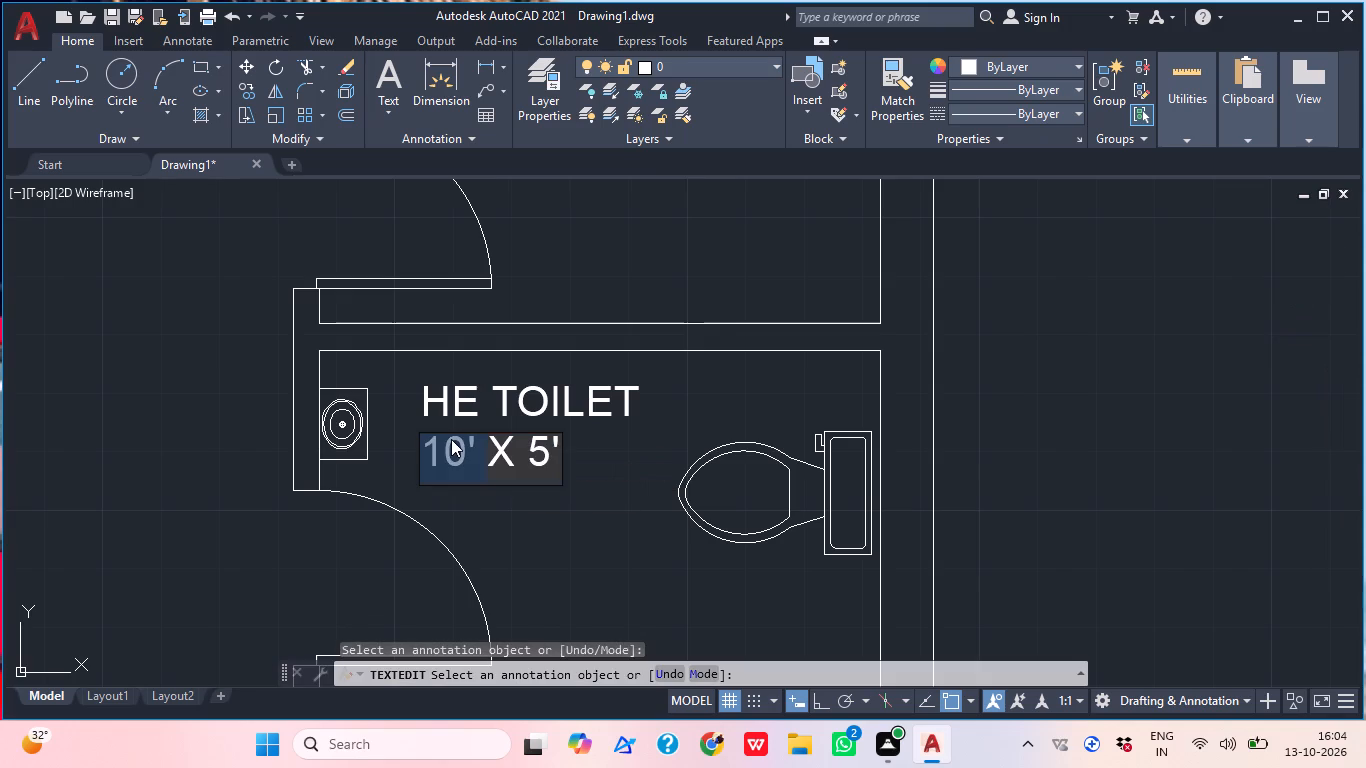
pyautogui.click(463, 454)
pyautogui.press('BackSpace')
pyautogui.press('BackSpace')
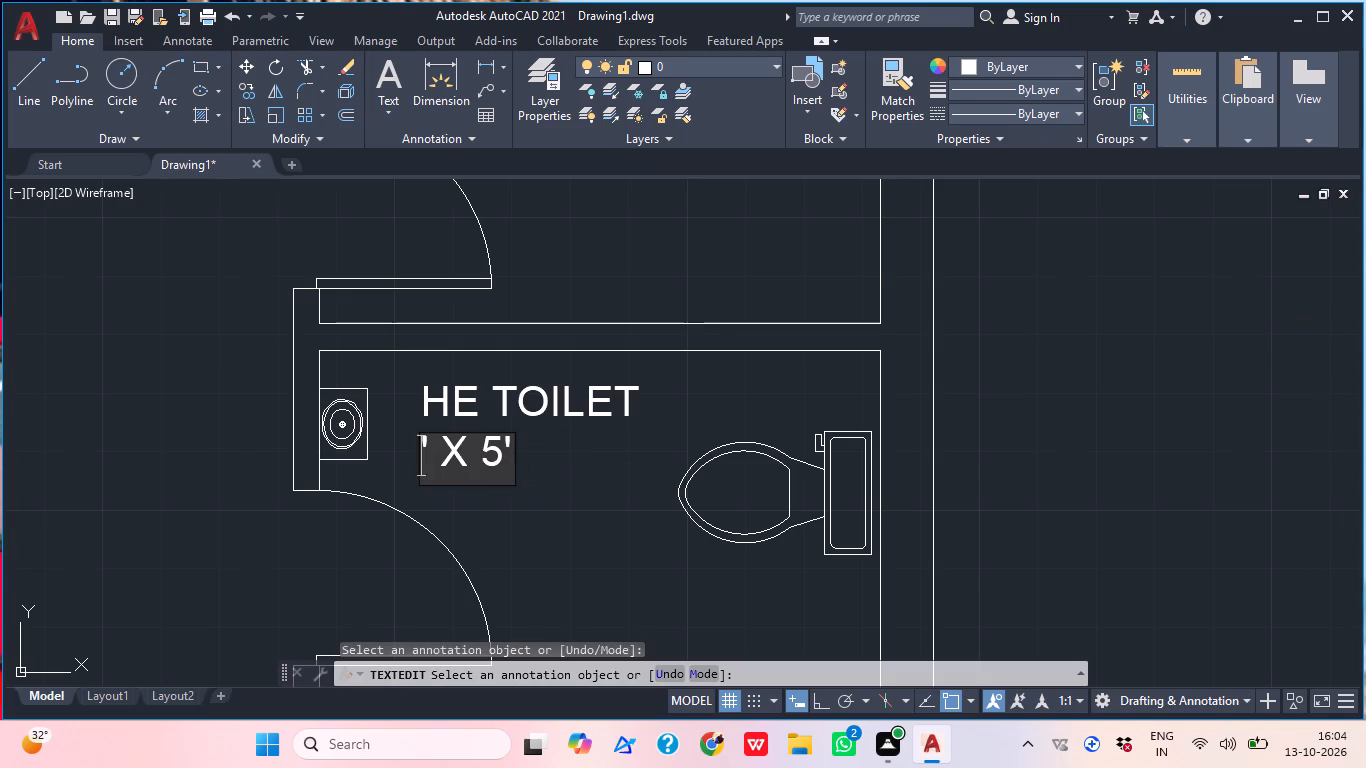
pyautogui.press('8')
pyautogui.moveTo(548, 450); pyautogui.dragTo(561, 602, button='middle')
# Edit the dimension line of the third east-row toilet's label to read 8'X5'.
pyautogui.scroll(-1, 548, 495)
pyautogui.moveTo(527, 406); pyautogui.dragTo(506, 505, button='middle')
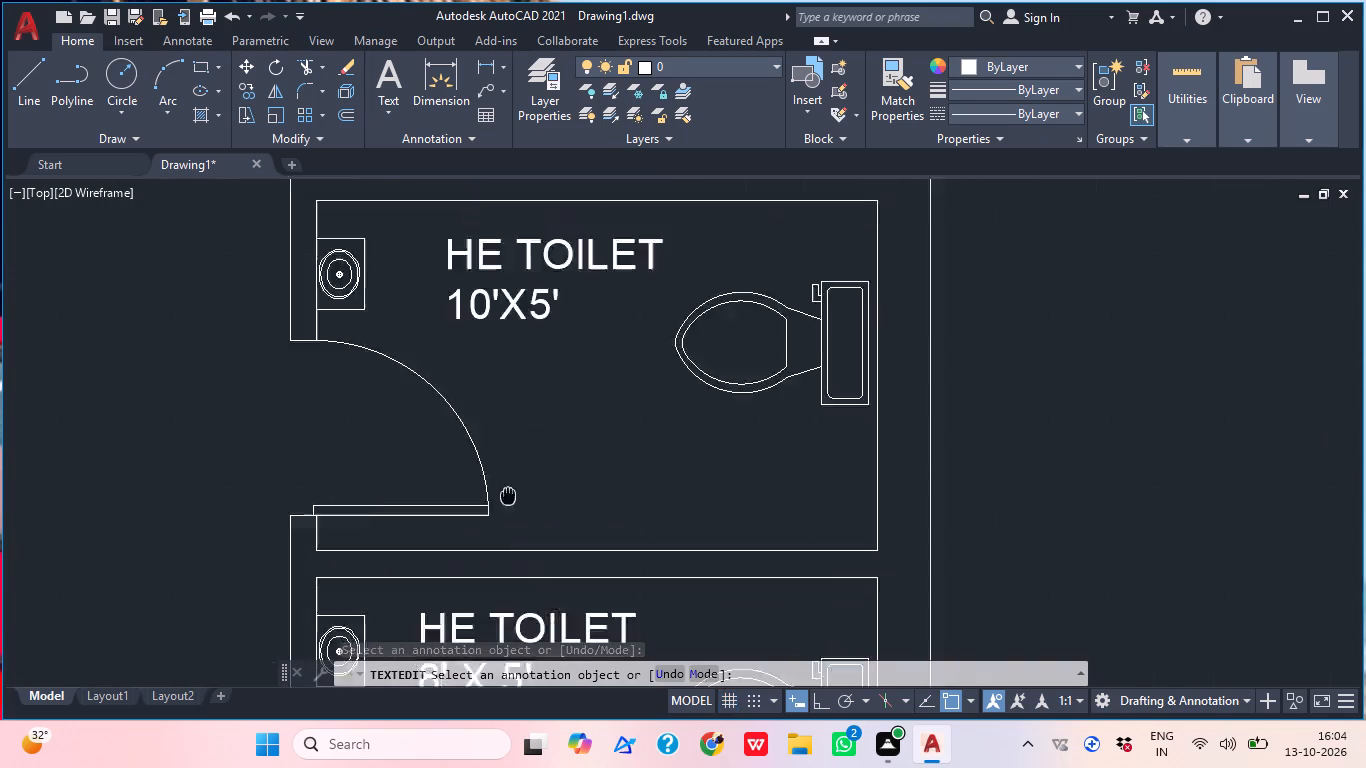
pyautogui.moveTo(506, 505); pyautogui.dragTo(493, 535, button='middle')
pyautogui.click(447, 359)
pyautogui.click(441, 360)
pyautogui.click(440, 355)
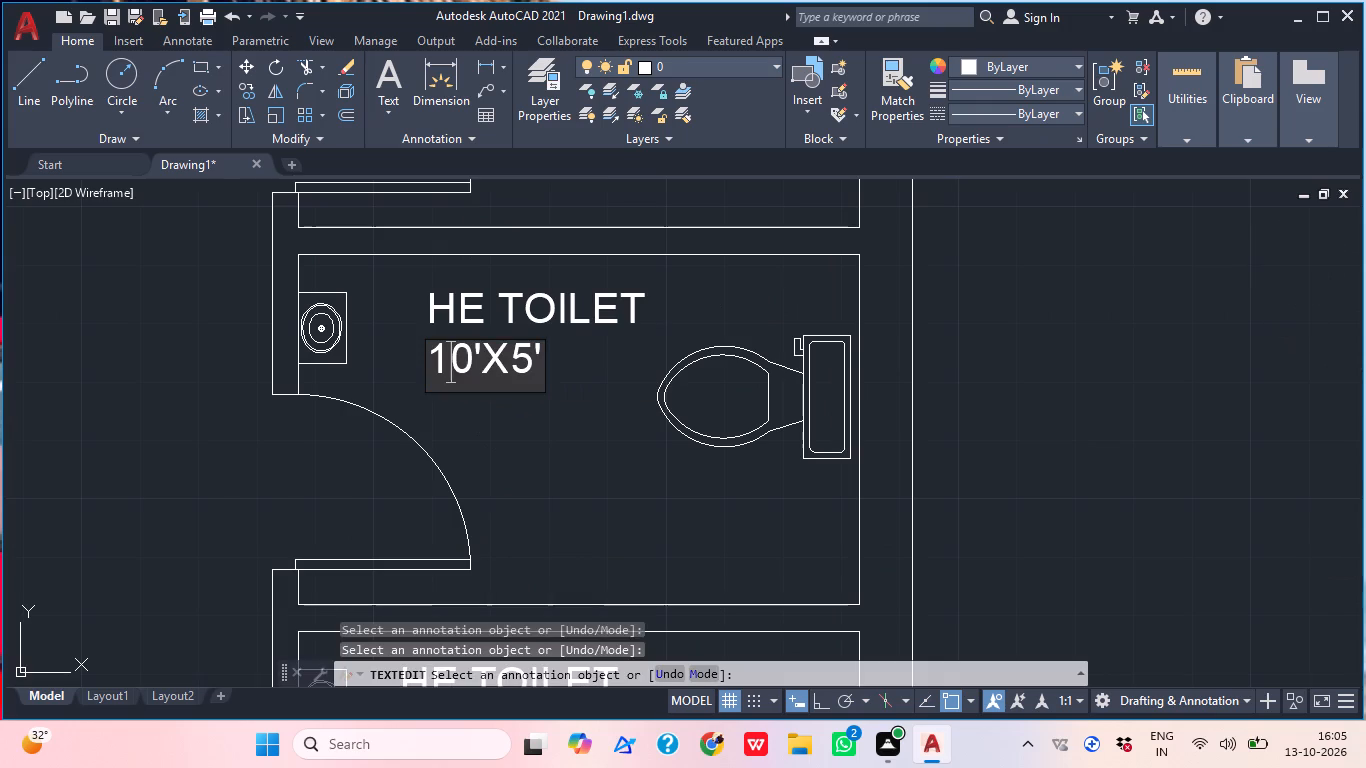
pyautogui.click(473, 359)
pyautogui.press('BackSpace')
pyautogui.press('BackSpace')
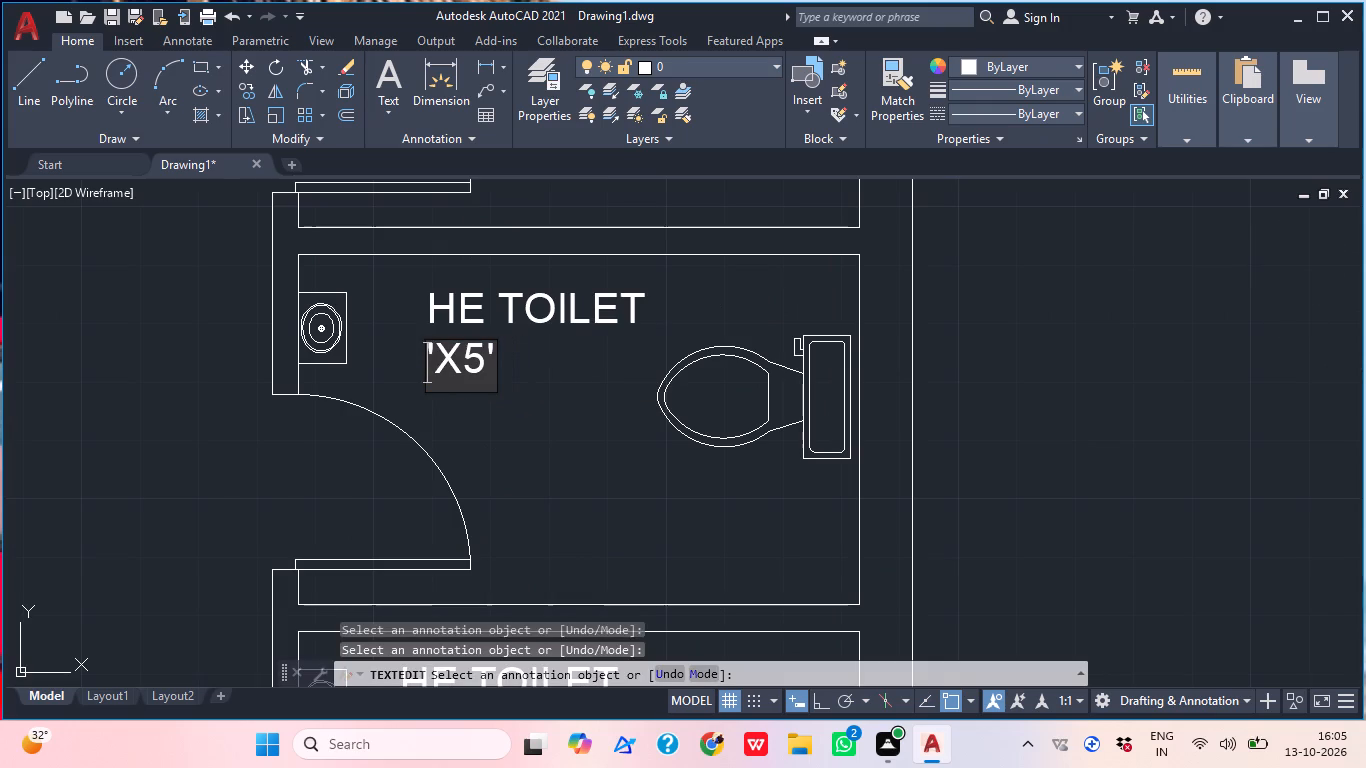
pyautogui.press('8')
# Edit the dimension line of the second east-row toilet's label to read 8'X5'.
pyautogui.moveTo(482, 357); pyautogui.dragTo(555, 548, button='middle')
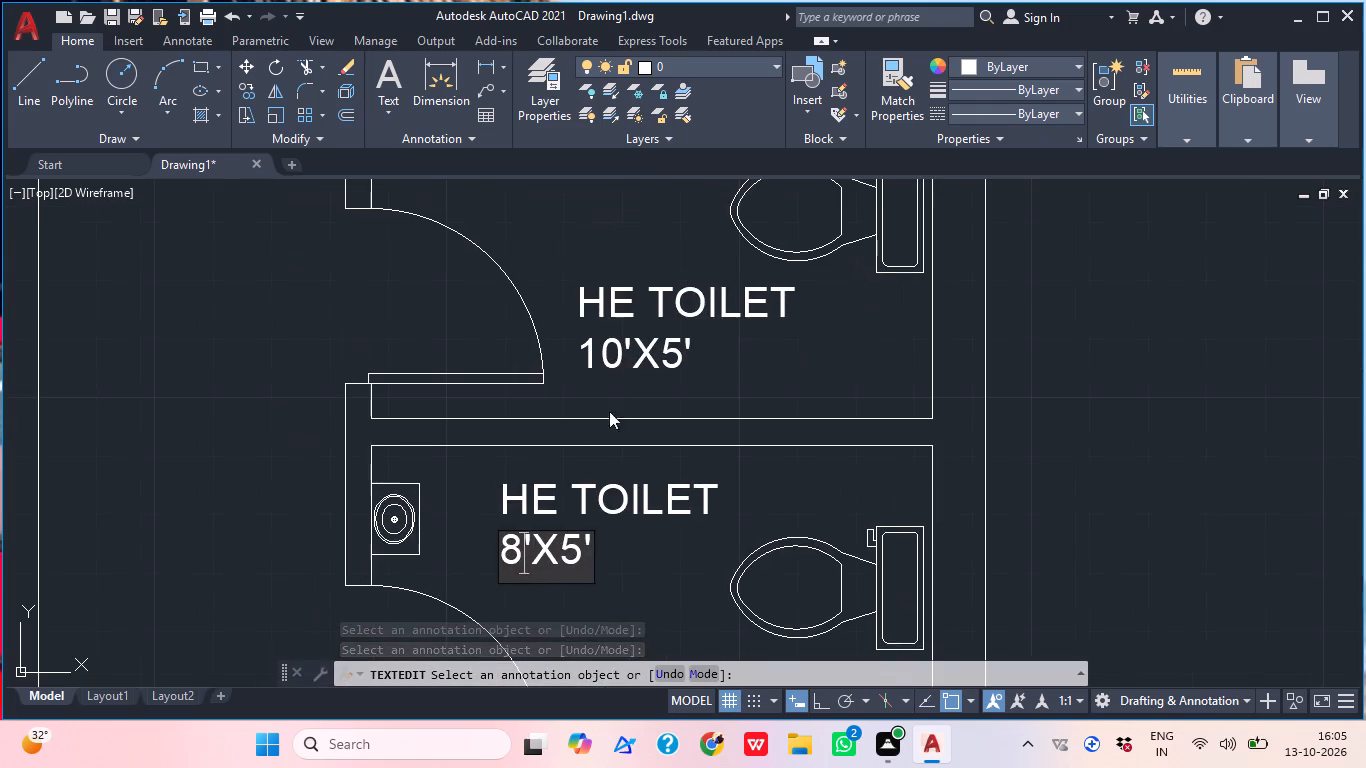
pyautogui.click(612, 351)
pyautogui.doubleClick(597, 354)
pyautogui.click(612, 349)
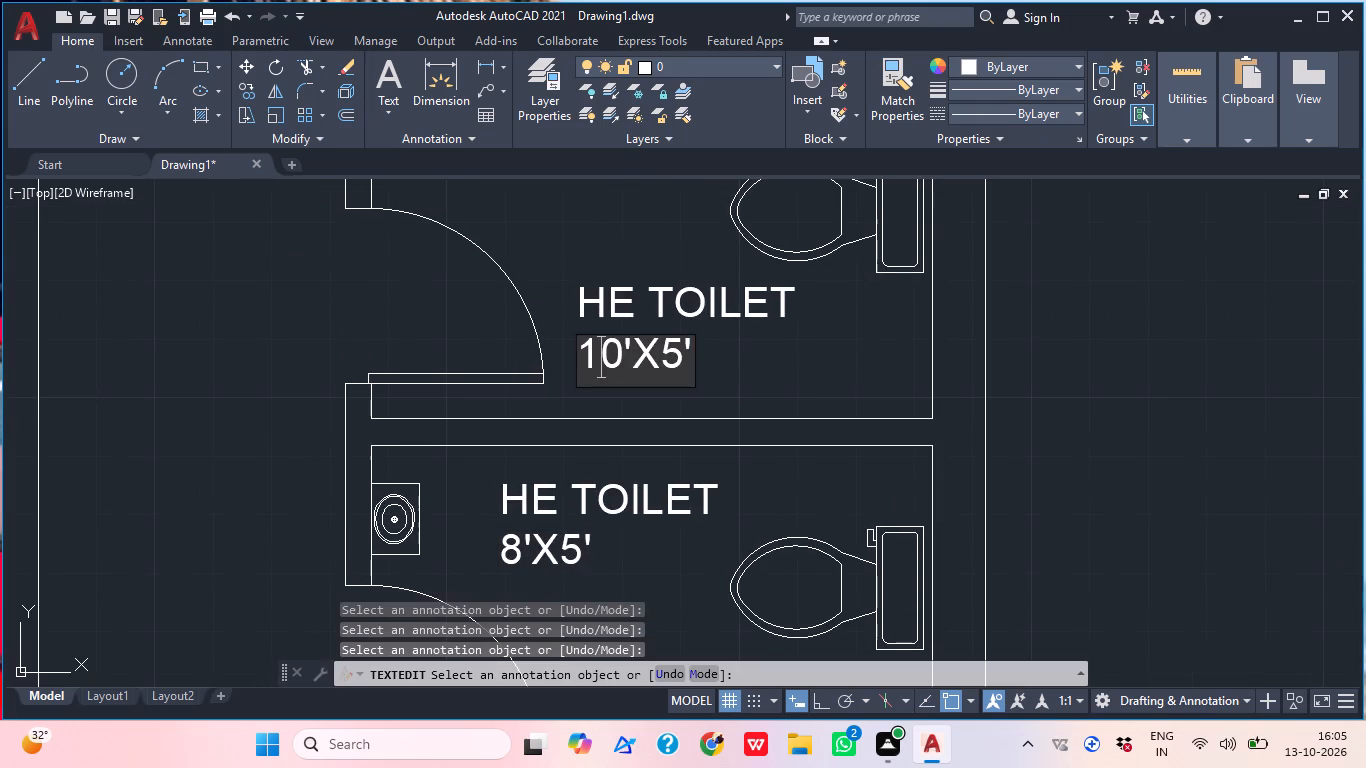
pyautogui.click(627, 357)
pyautogui.press('BackSpace')
pyautogui.press('BackSpace')
pyautogui.press('BackSpace')
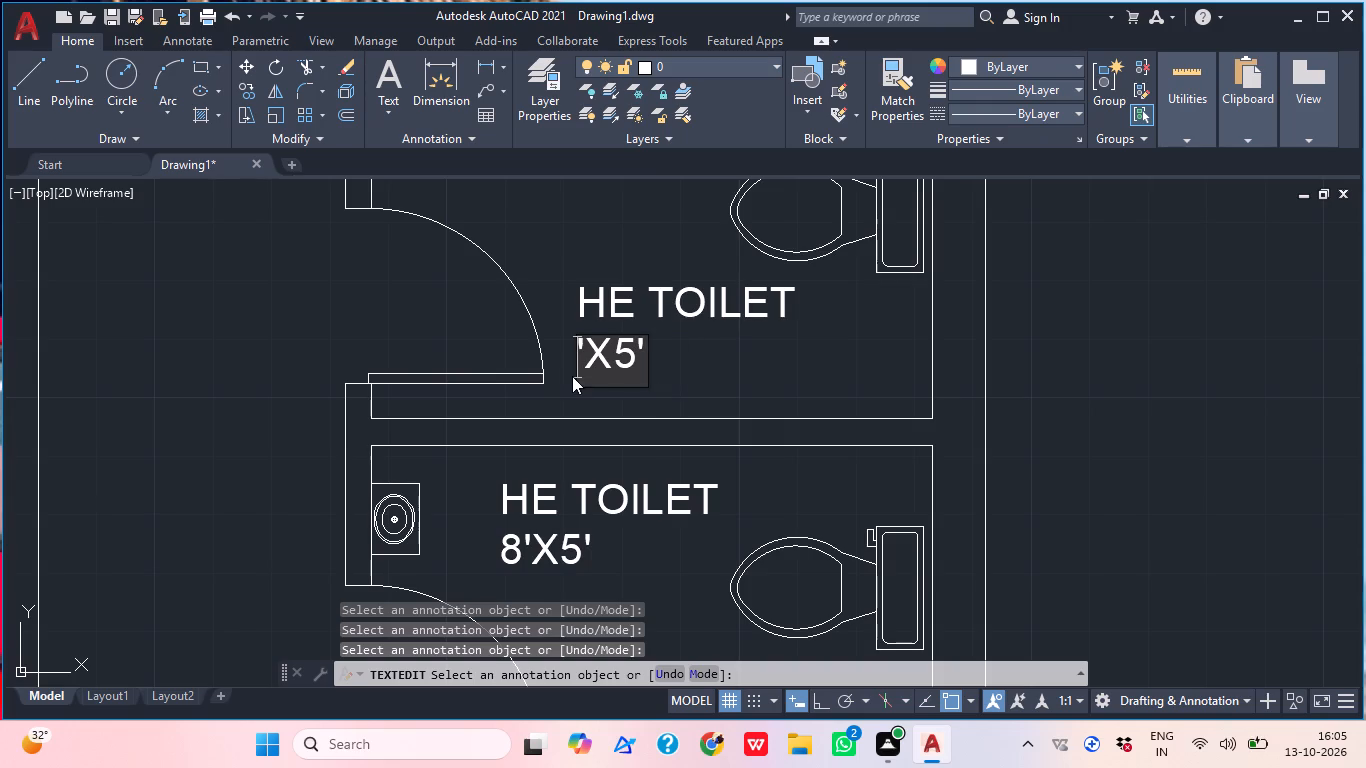
pyautogui.press('8')
pyautogui.scroll(-3, 570, 385)
pyautogui.moveTo(585, 378); pyautogui.dragTo(562, 480, button='middle')
pyautogui.click(549, 438)
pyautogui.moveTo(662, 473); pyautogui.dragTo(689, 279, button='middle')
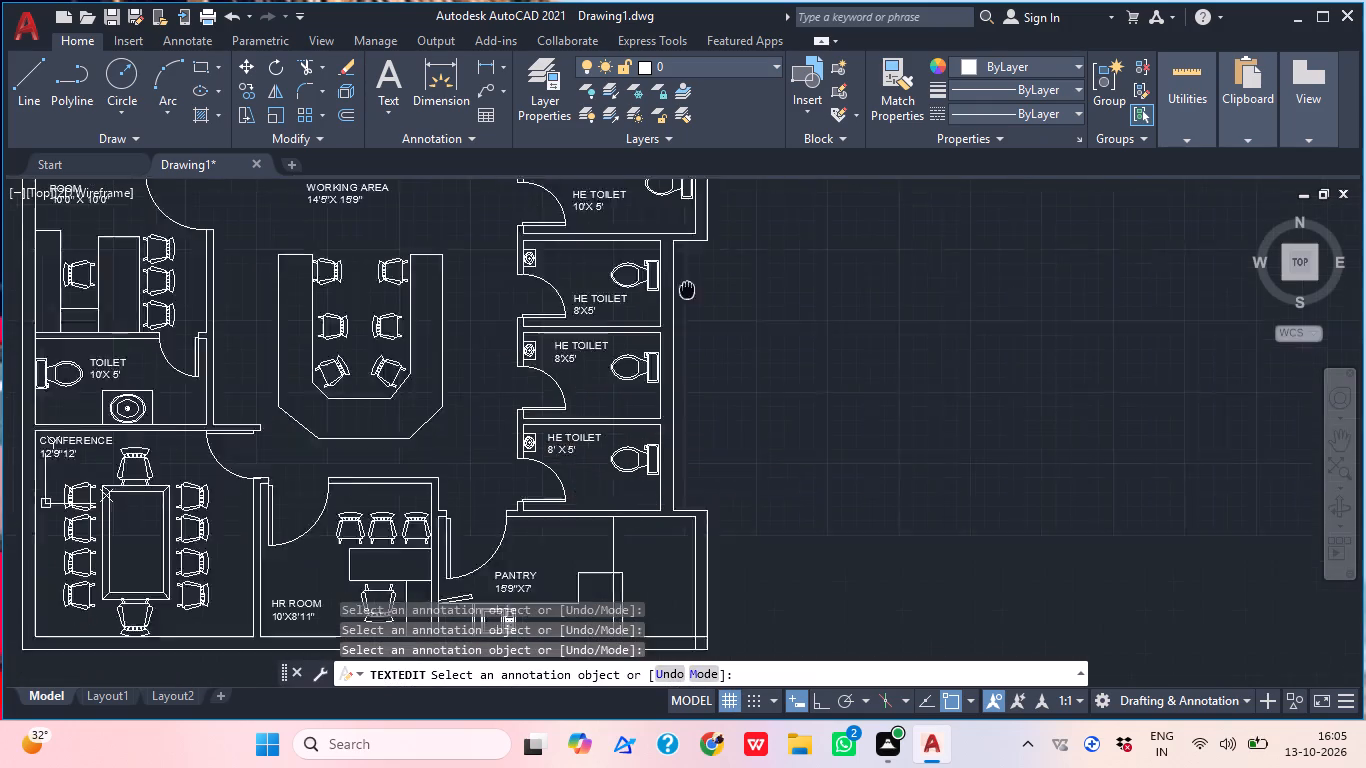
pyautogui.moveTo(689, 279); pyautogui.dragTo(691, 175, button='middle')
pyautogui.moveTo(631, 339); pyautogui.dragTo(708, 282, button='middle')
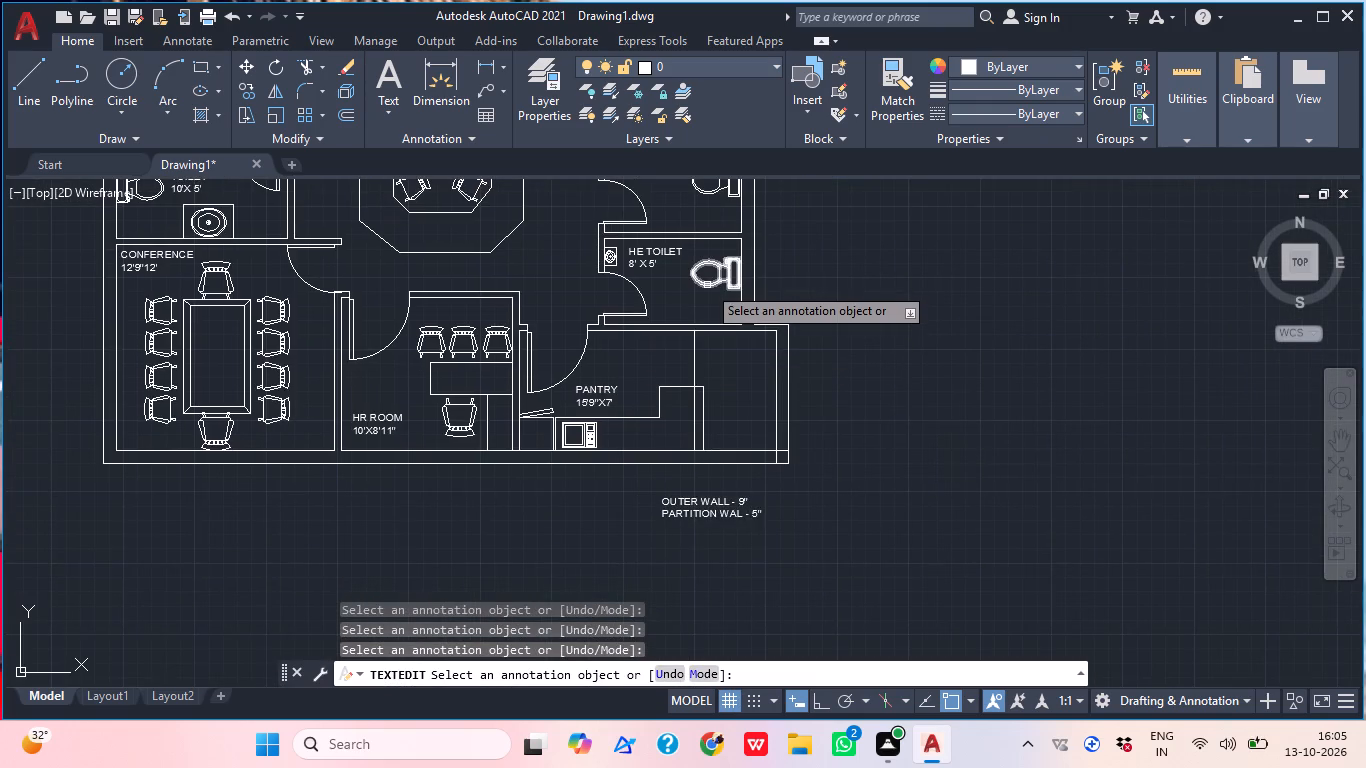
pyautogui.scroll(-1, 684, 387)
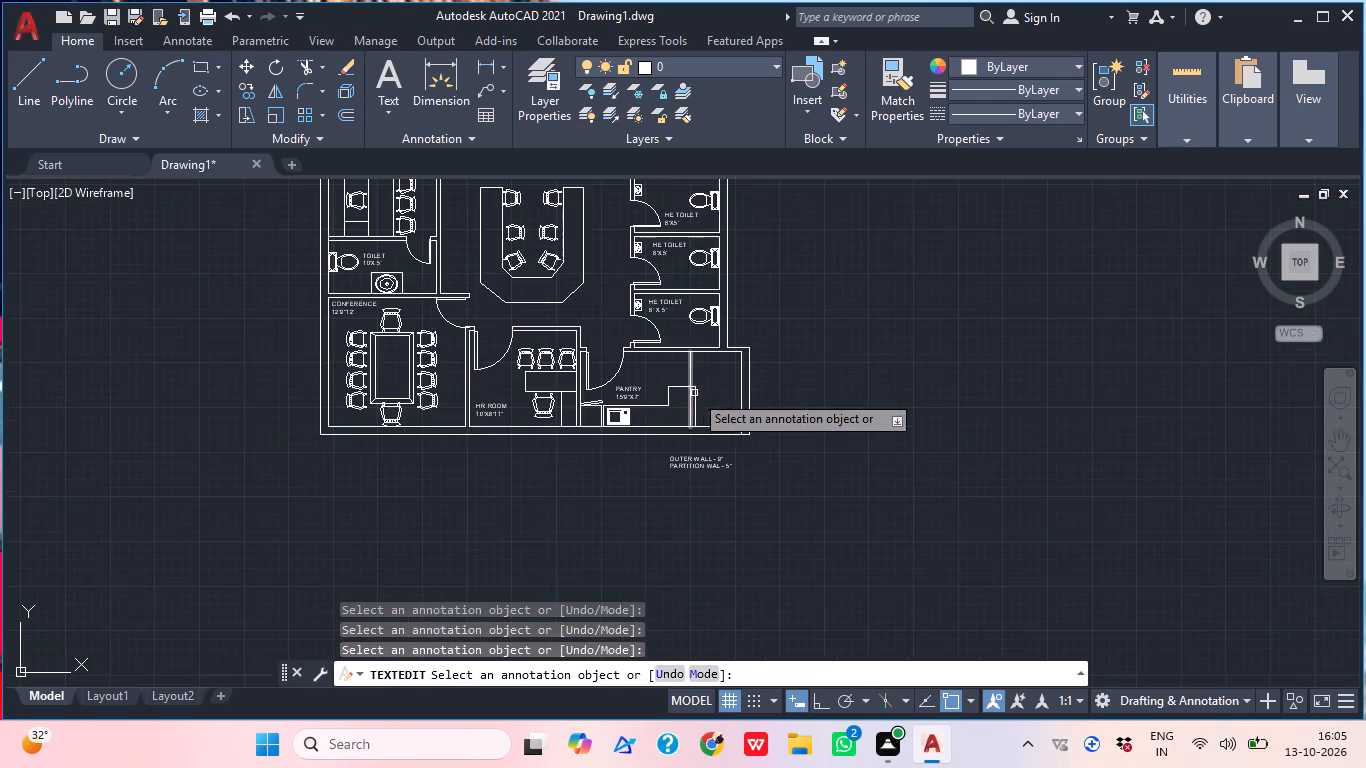
# Leave text editing and examine the room labels and dimensions across the whole floor plan.
pyautogui.moveTo(670, 358); pyautogui.dragTo(658, 455, button='middle')
pyautogui.moveTo(582, 350); pyautogui.dragTo(621, 427, button='middle')
pyautogui.moveTo(590, 367); pyautogui.dragTo(600, 431, button='middle')
pyautogui.scroll(1, 676, 254)
pyautogui.moveTo(780, 281); pyautogui.dragTo(520, 520, button='middle')
pyautogui.scroll(1, 546, 437)
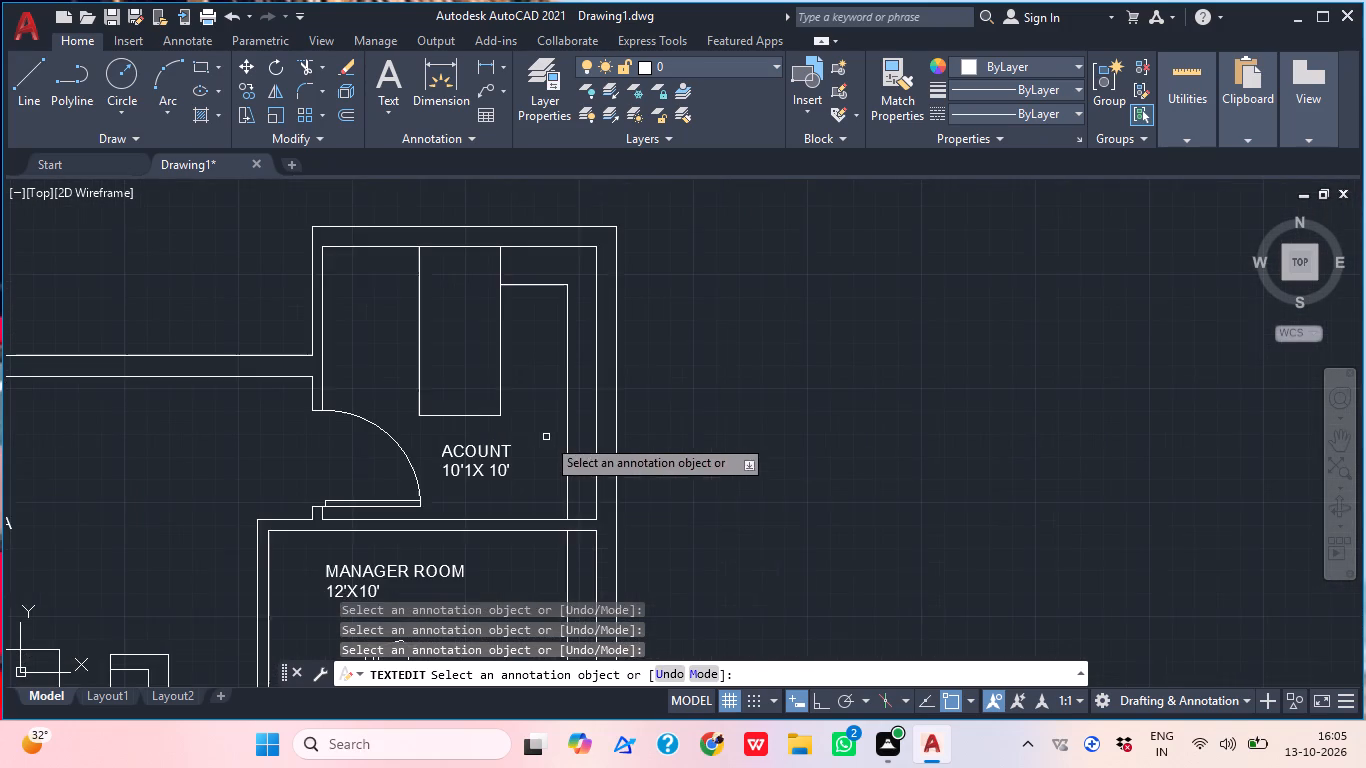
pyautogui.moveTo(545, 439); pyautogui.dragTo(645, 345, button='middle')
pyautogui.press('Escape')
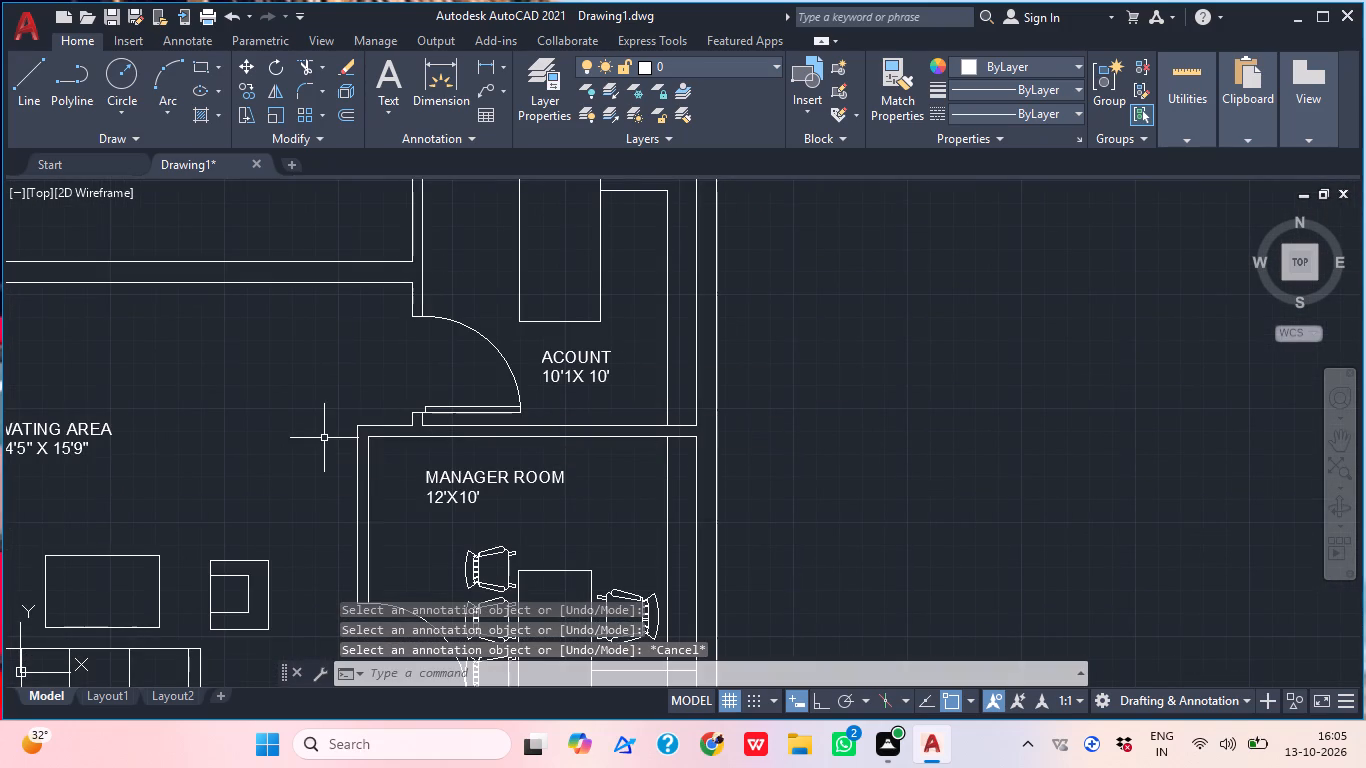
pyautogui.moveTo(506, 381); pyautogui.dragTo(528, 506, button='middle')
pyautogui.scroll(-1, 545, 420)
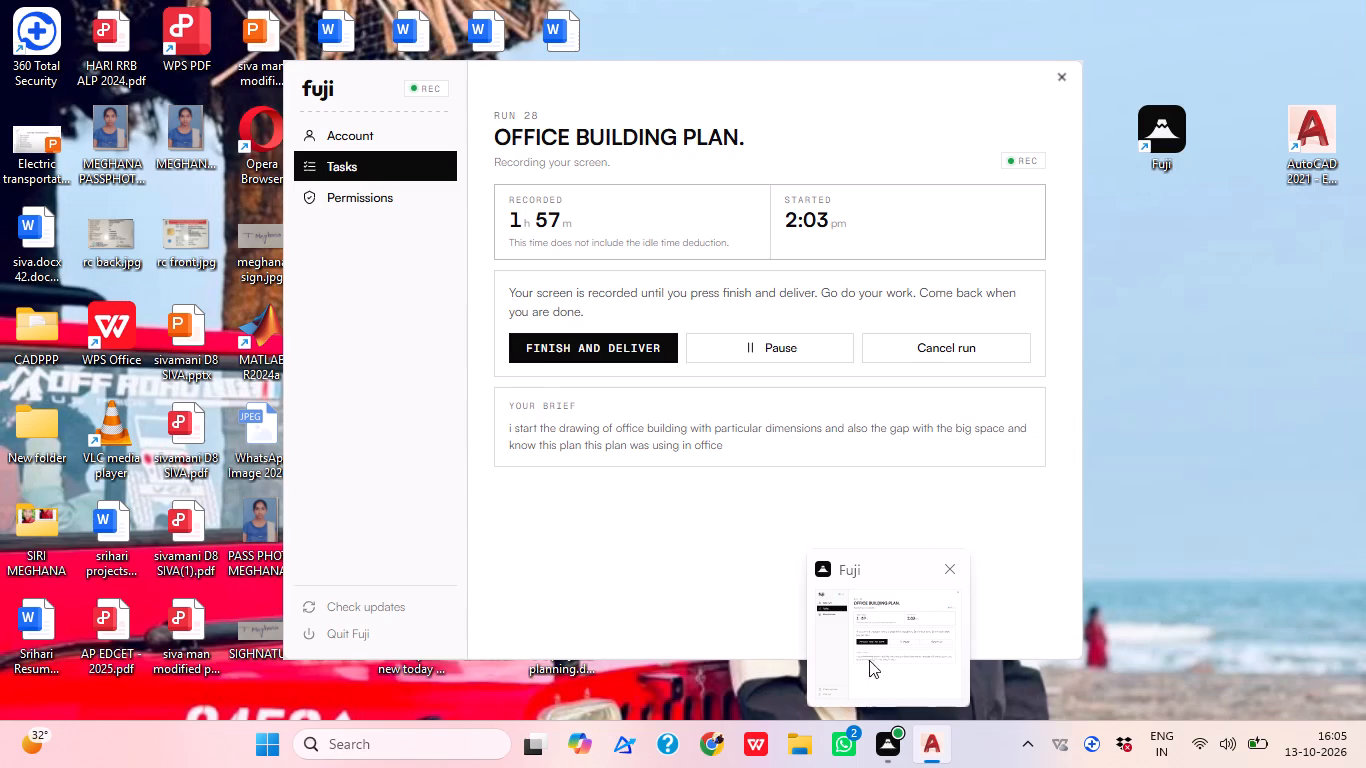
pyautogui.moveTo(390, 394); pyautogui.dragTo(487, 298, button='middle')
pyautogui.moveTo(347, 410); pyautogui.dragTo(412, 399, button='middle')
pyautogui.moveTo(290, 458); pyautogui.dragTo(338, 417, button='middle')
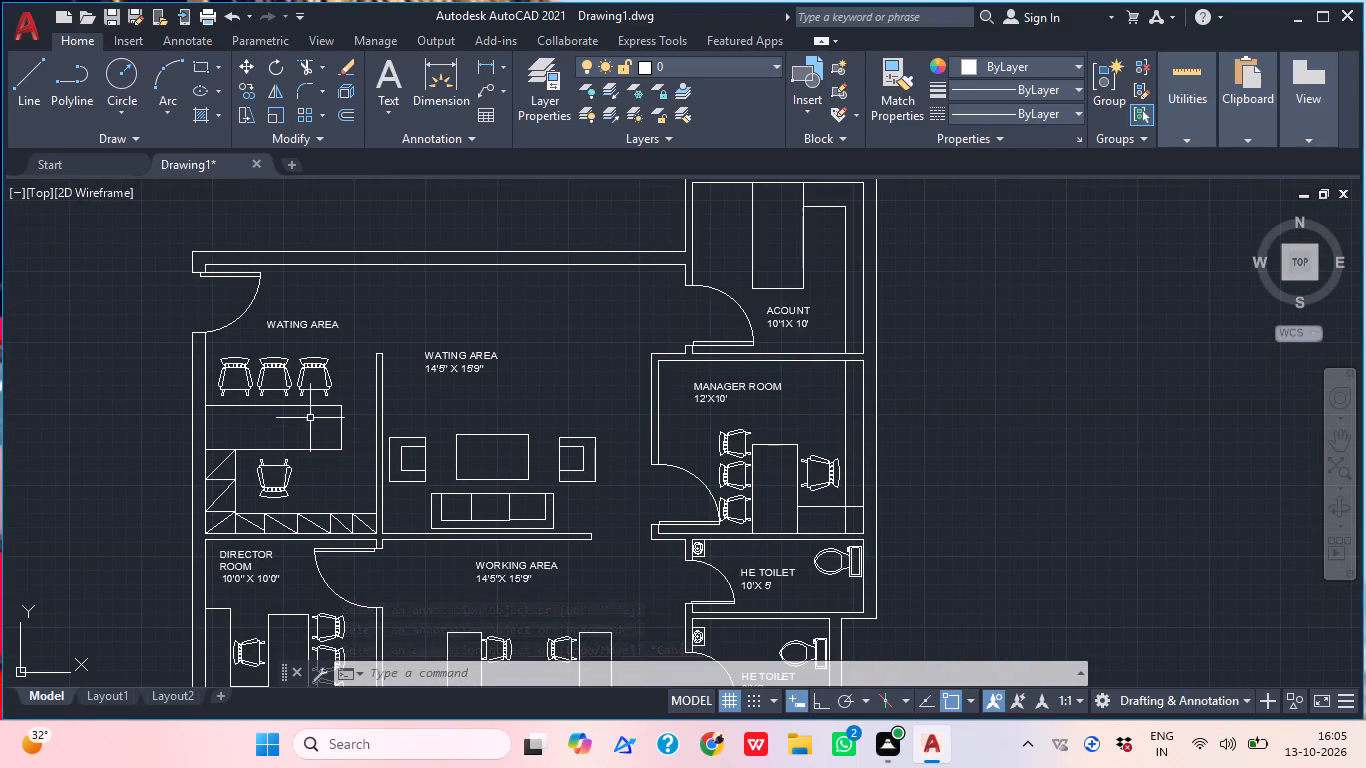
pyautogui.moveTo(325, 466); pyautogui.dragTo(300, 398, button='middle')
pyautogui.moveTo(290, 499); pyautogui.dragTo(289, 367, button='middle')
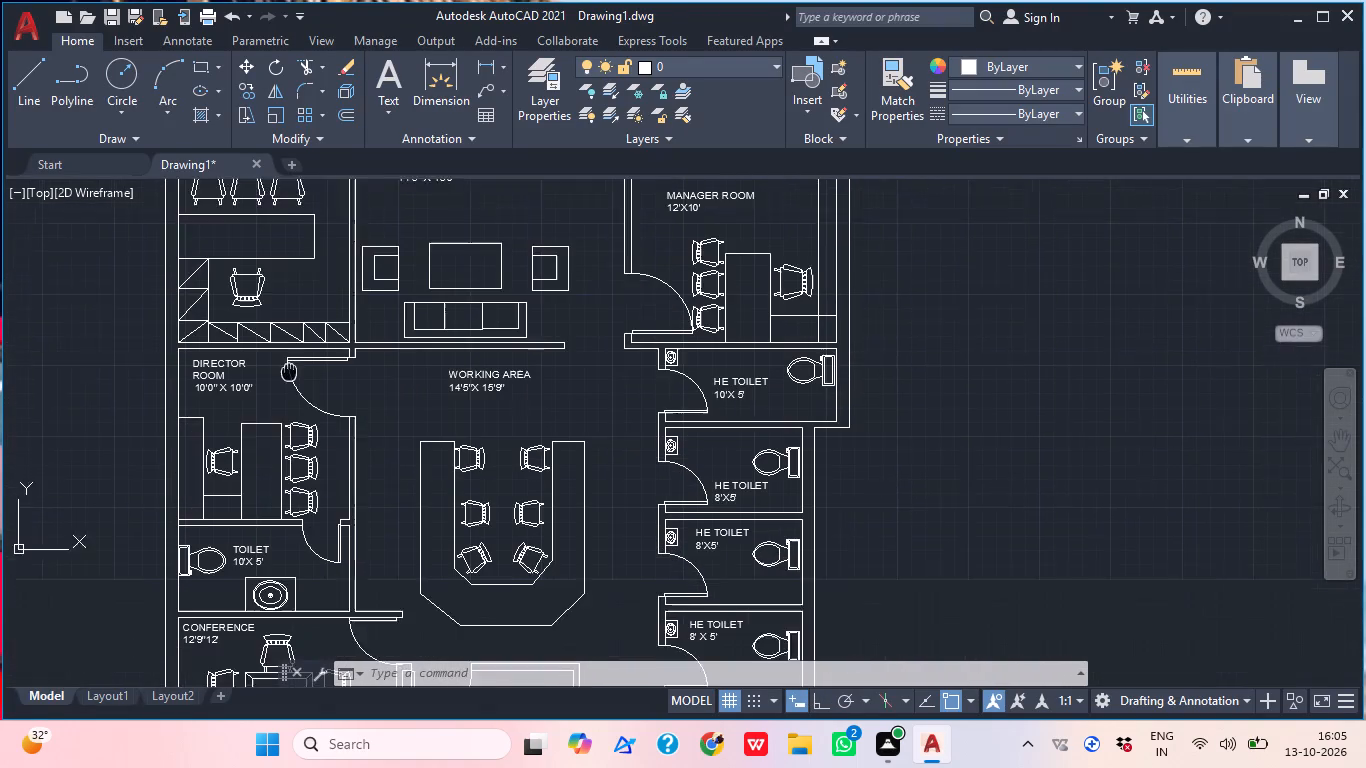
pyautogui.moveTo(289, 367); pyautogui.dragTo(291, 362, button='middle')
pyautogui.moveTo(278, 452); pyautogui.dragTo(261, 385, button='middle')
pyautogui.moveTo(270, 461); pyautogui.dragTo(250, 403, button='middle')
pyautogui.moveTo(244, 547); pyautogui.dragTo(220, 432, button='middle')
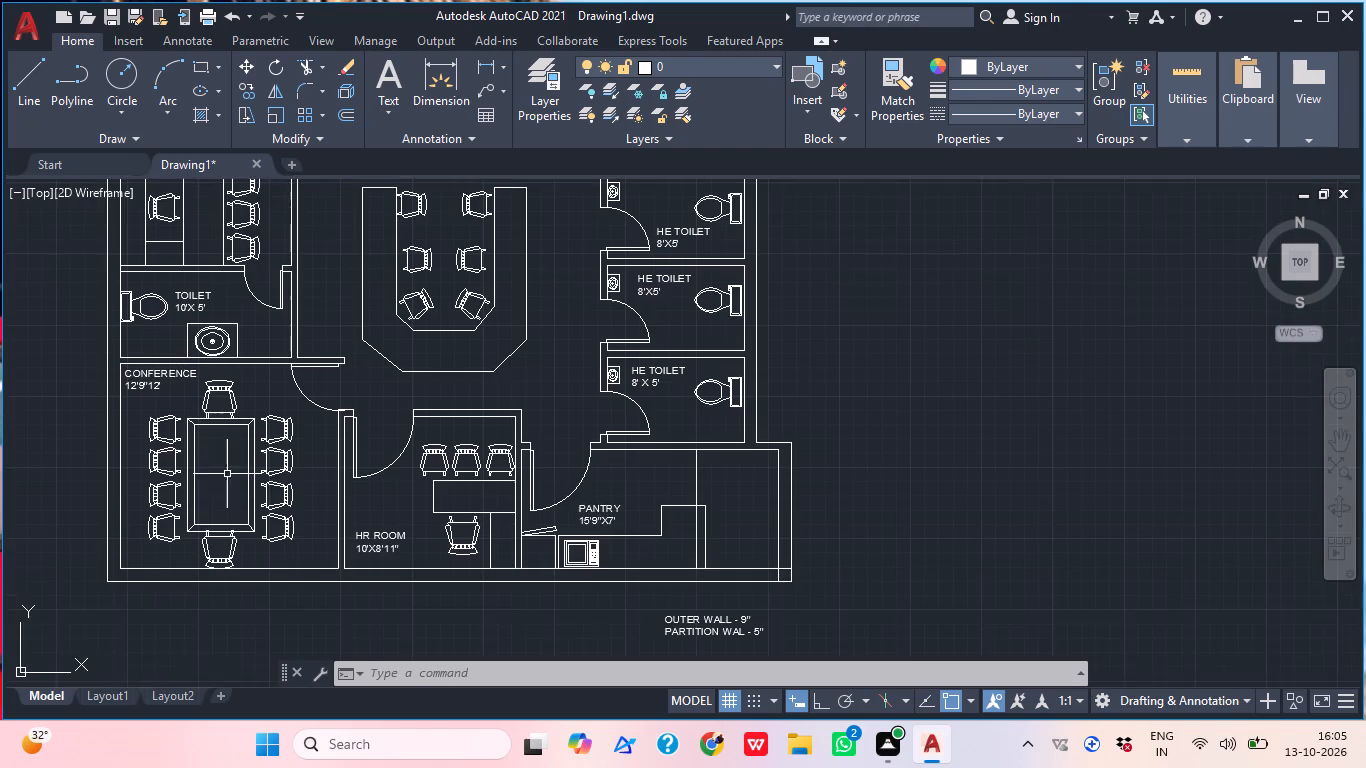
pyautogui.moveTo(226, 475); pyautogui.dragTo(249, 390, button='middle')
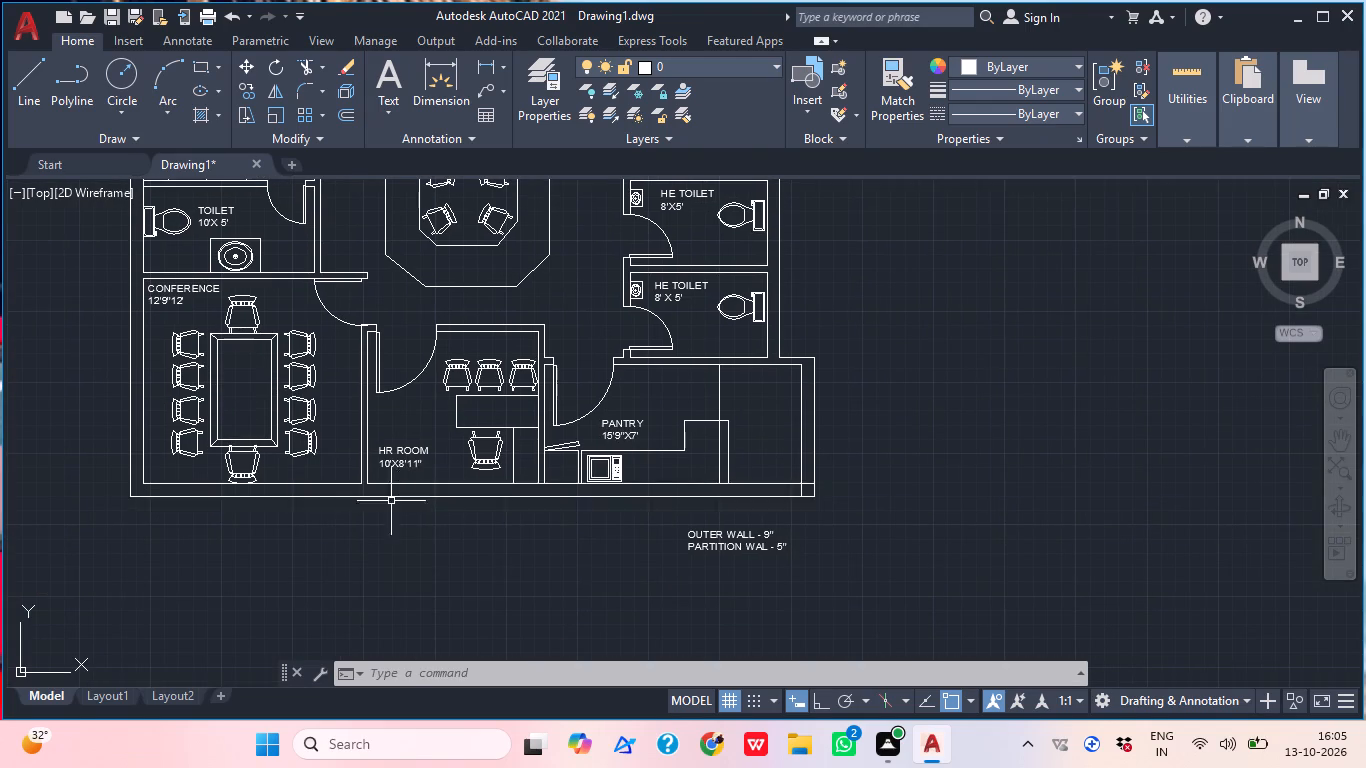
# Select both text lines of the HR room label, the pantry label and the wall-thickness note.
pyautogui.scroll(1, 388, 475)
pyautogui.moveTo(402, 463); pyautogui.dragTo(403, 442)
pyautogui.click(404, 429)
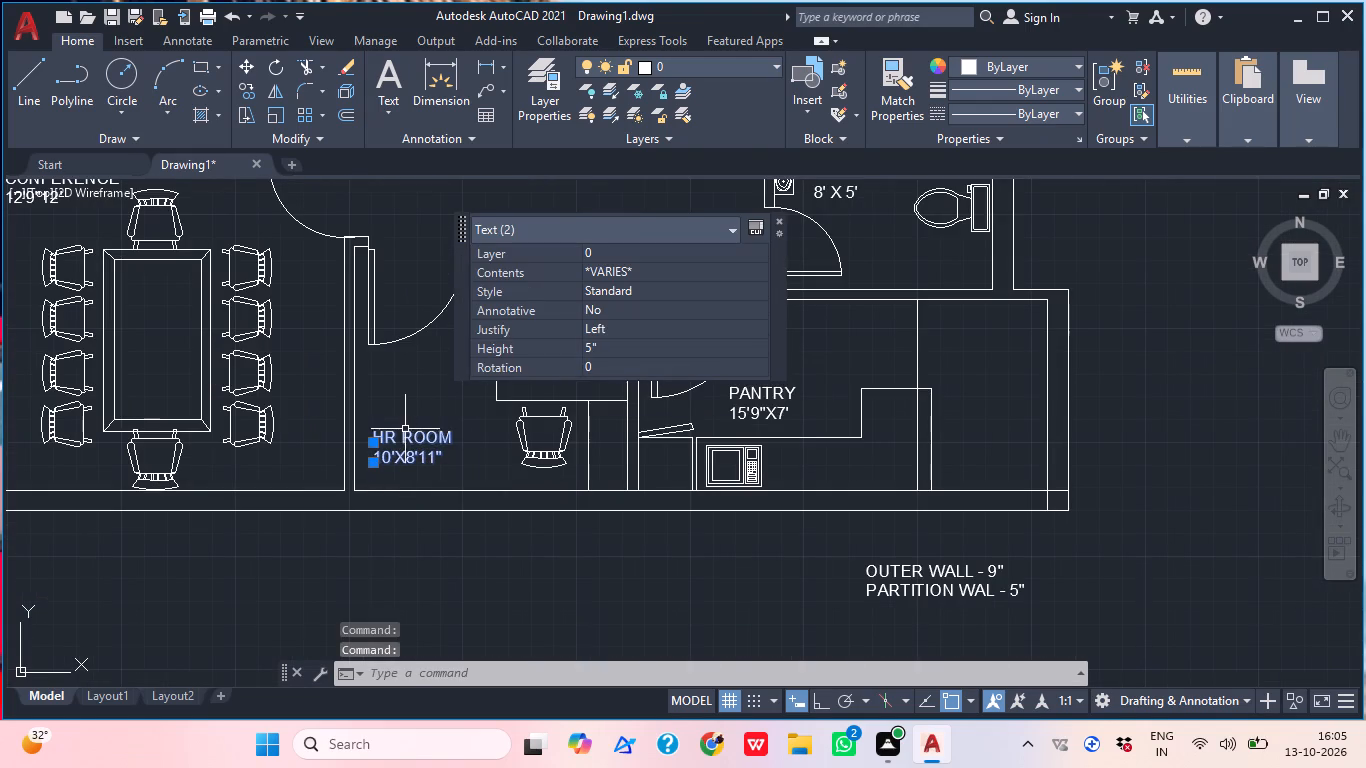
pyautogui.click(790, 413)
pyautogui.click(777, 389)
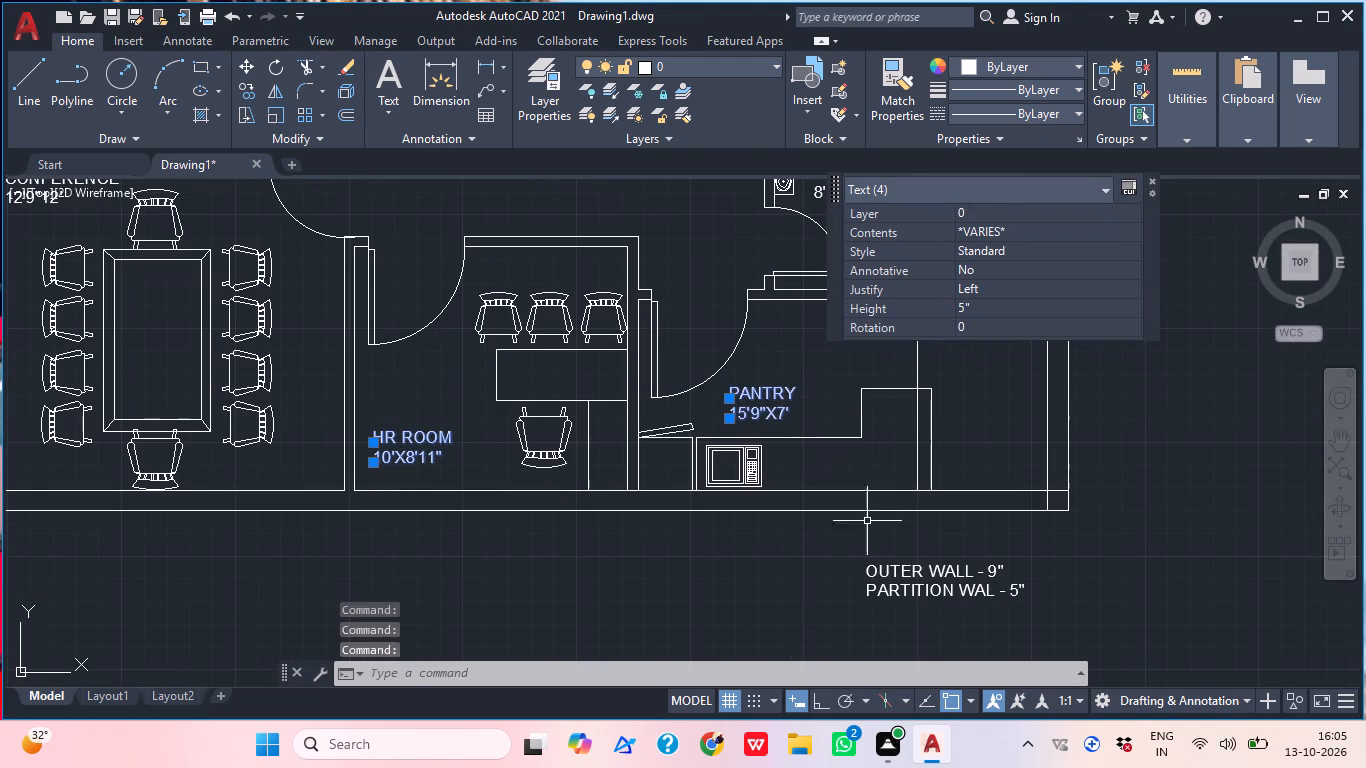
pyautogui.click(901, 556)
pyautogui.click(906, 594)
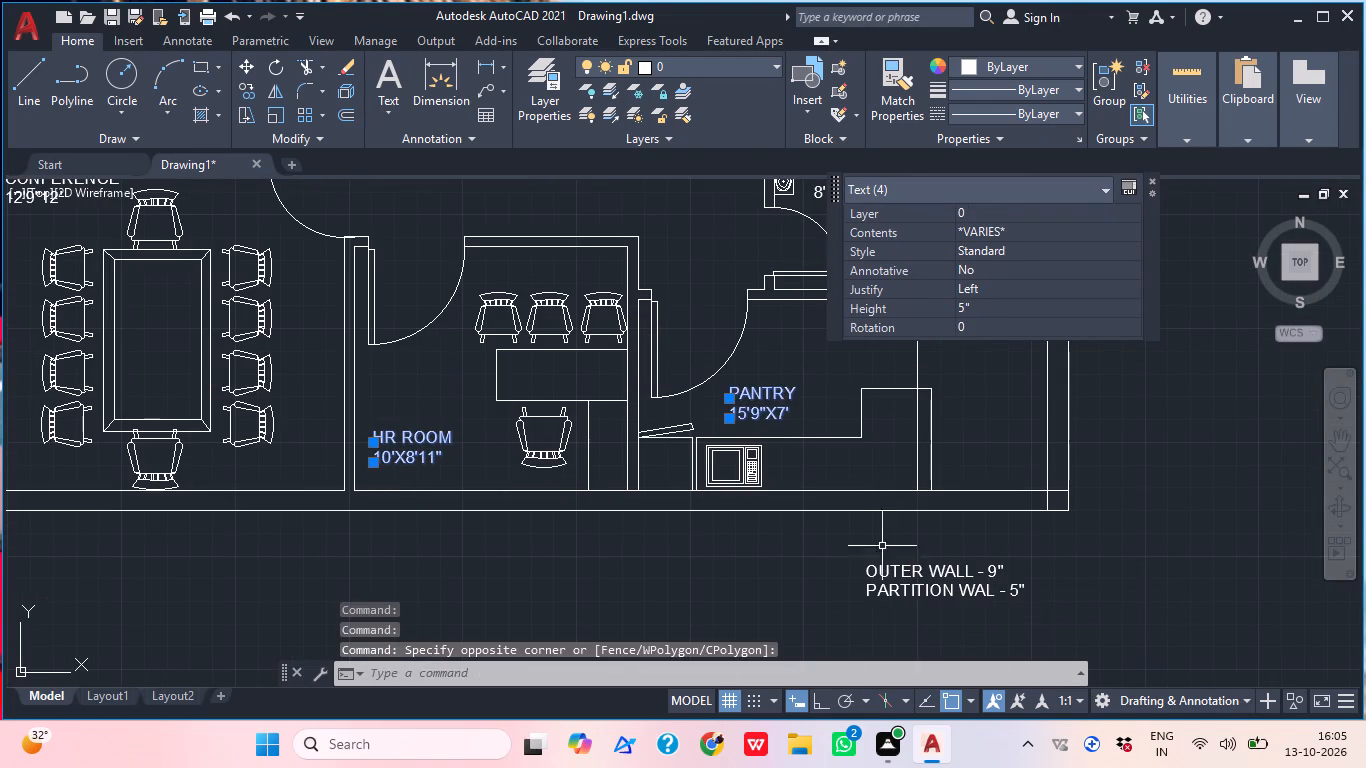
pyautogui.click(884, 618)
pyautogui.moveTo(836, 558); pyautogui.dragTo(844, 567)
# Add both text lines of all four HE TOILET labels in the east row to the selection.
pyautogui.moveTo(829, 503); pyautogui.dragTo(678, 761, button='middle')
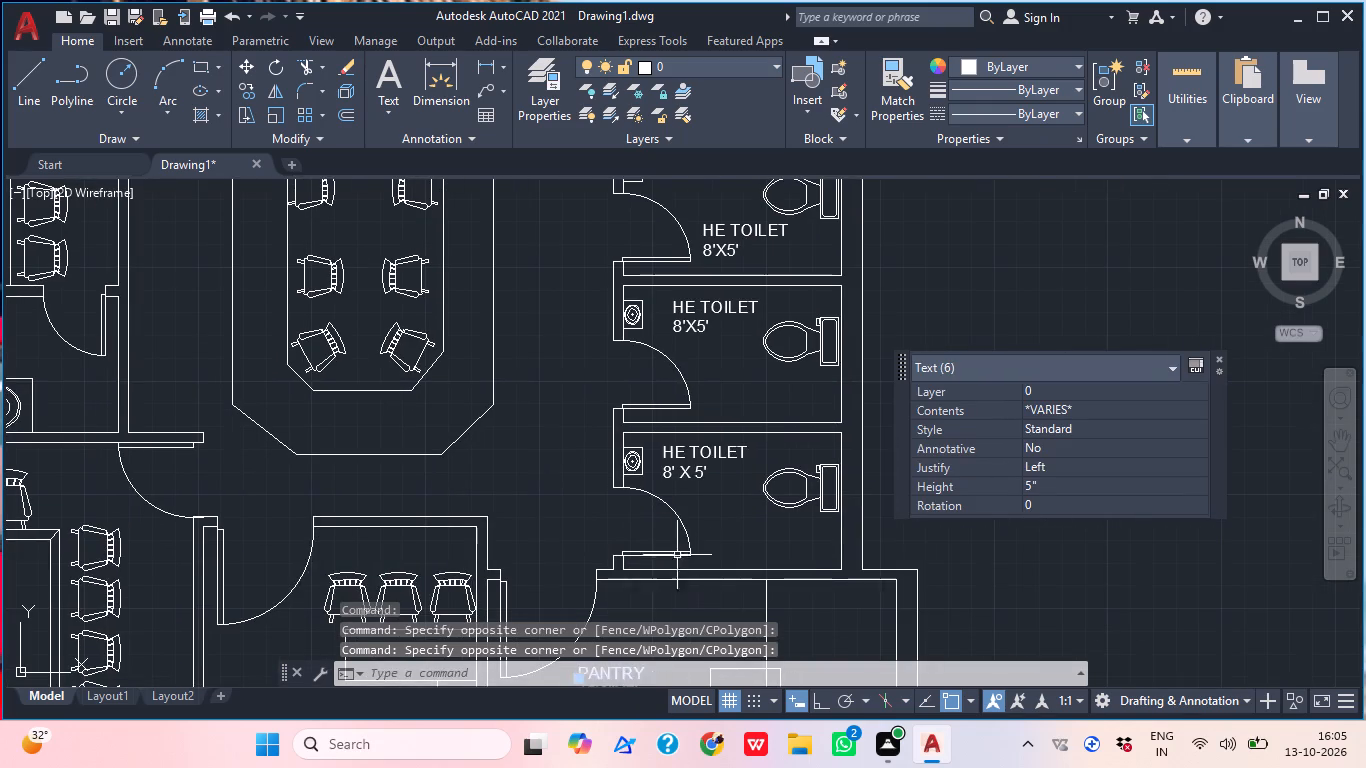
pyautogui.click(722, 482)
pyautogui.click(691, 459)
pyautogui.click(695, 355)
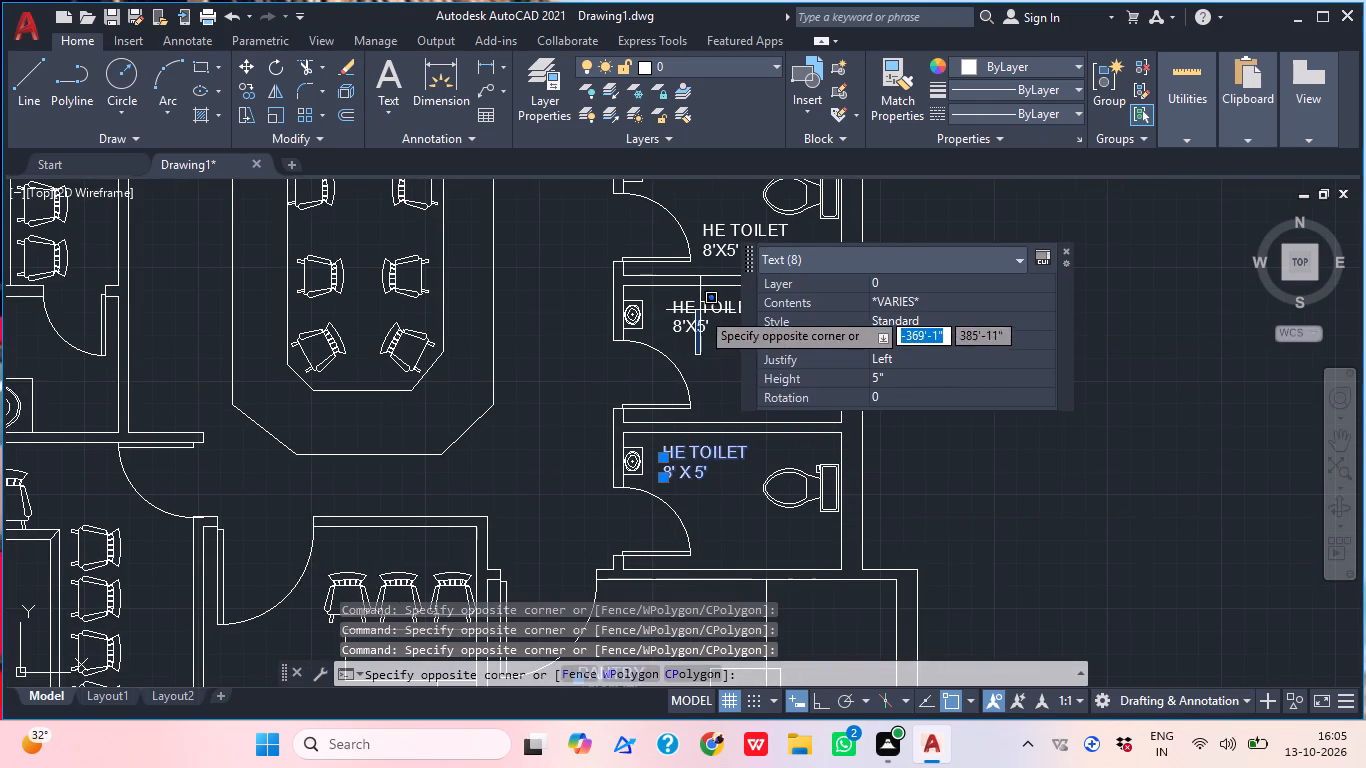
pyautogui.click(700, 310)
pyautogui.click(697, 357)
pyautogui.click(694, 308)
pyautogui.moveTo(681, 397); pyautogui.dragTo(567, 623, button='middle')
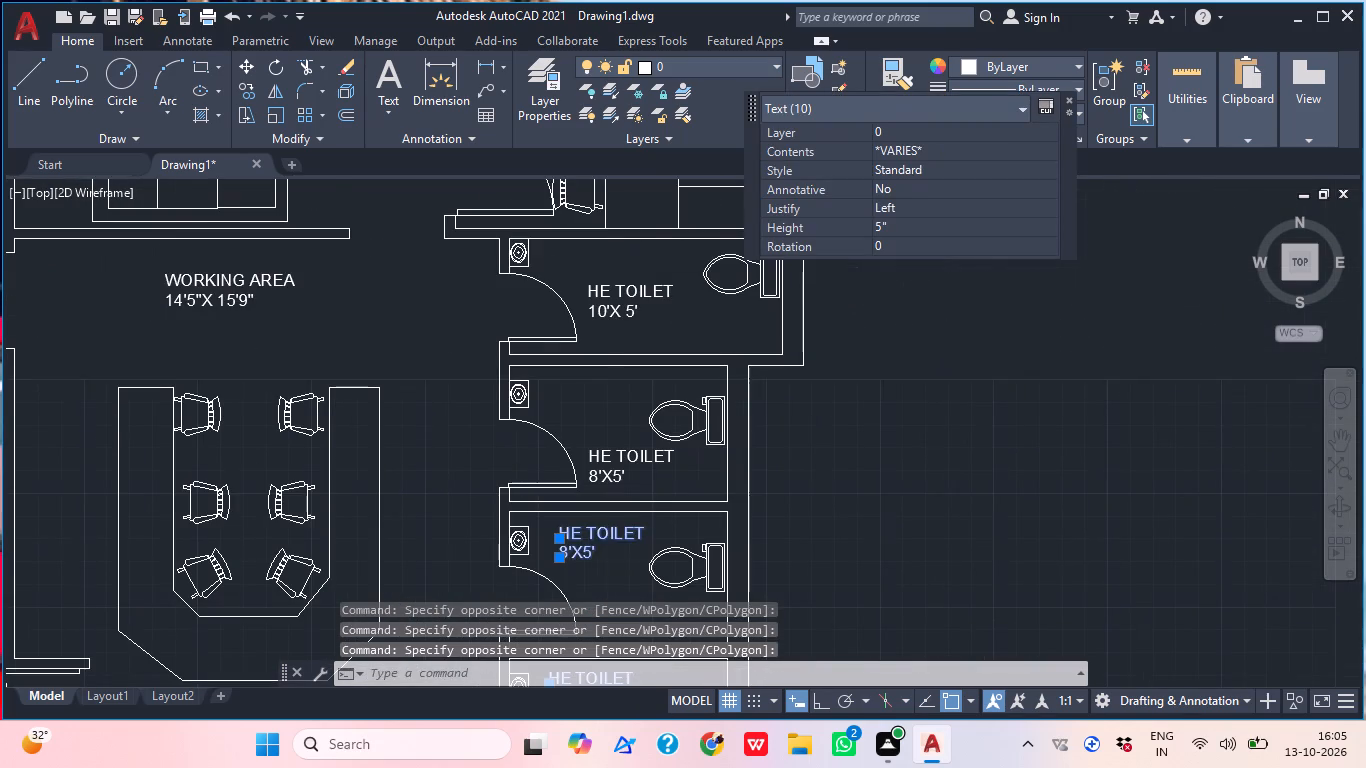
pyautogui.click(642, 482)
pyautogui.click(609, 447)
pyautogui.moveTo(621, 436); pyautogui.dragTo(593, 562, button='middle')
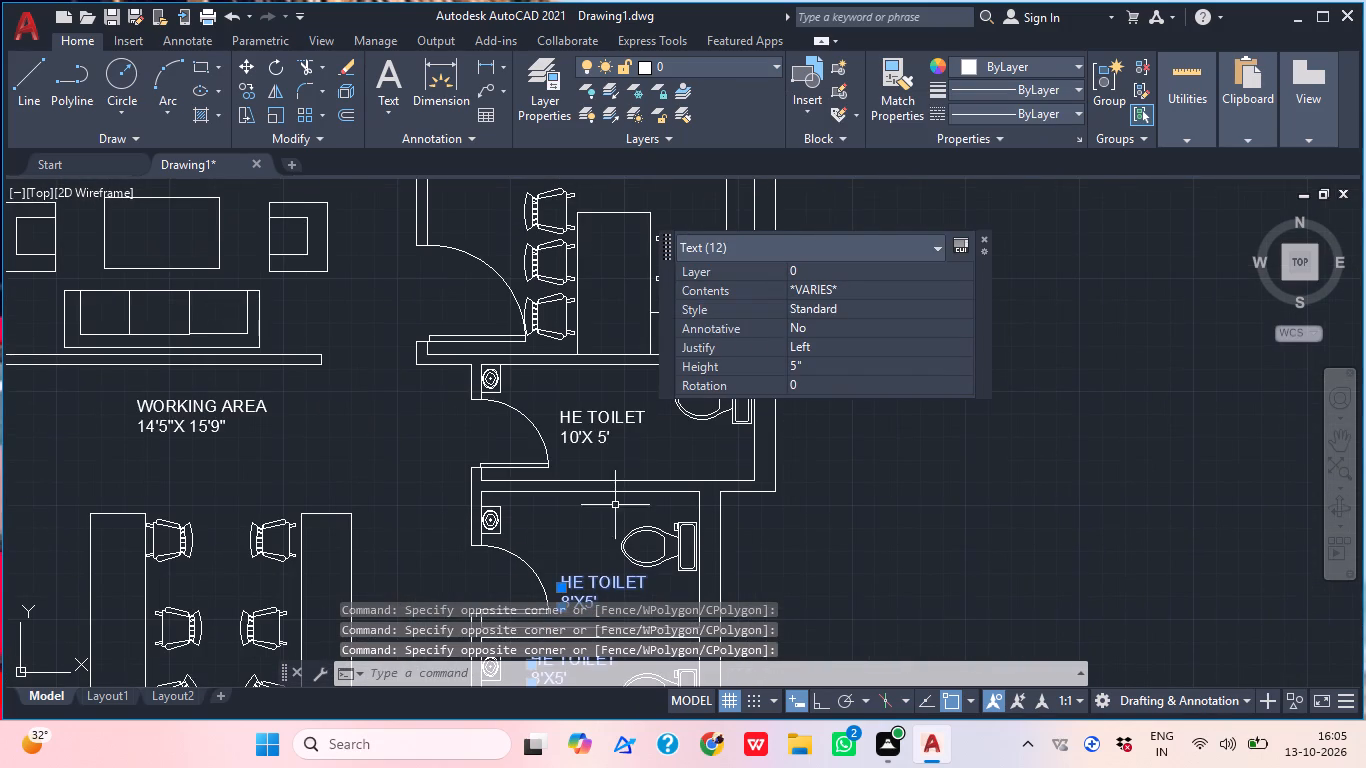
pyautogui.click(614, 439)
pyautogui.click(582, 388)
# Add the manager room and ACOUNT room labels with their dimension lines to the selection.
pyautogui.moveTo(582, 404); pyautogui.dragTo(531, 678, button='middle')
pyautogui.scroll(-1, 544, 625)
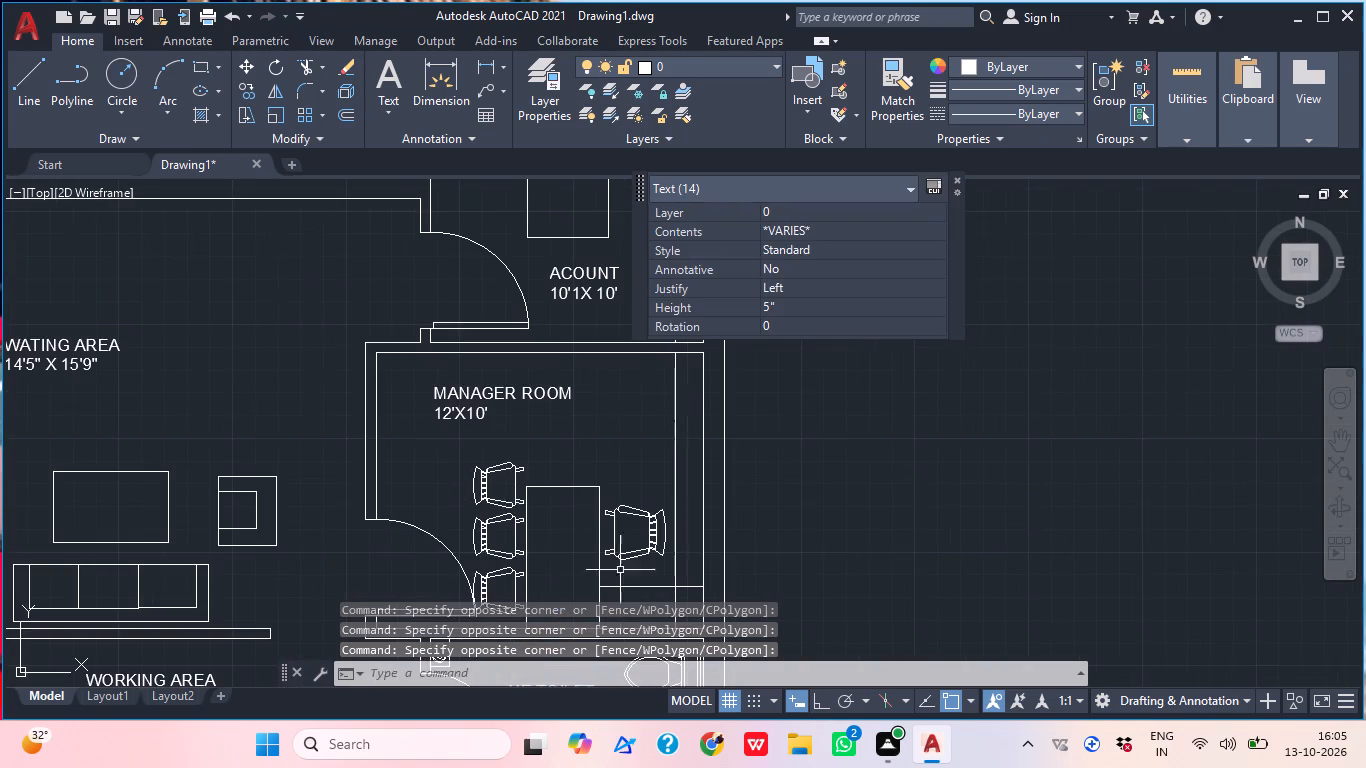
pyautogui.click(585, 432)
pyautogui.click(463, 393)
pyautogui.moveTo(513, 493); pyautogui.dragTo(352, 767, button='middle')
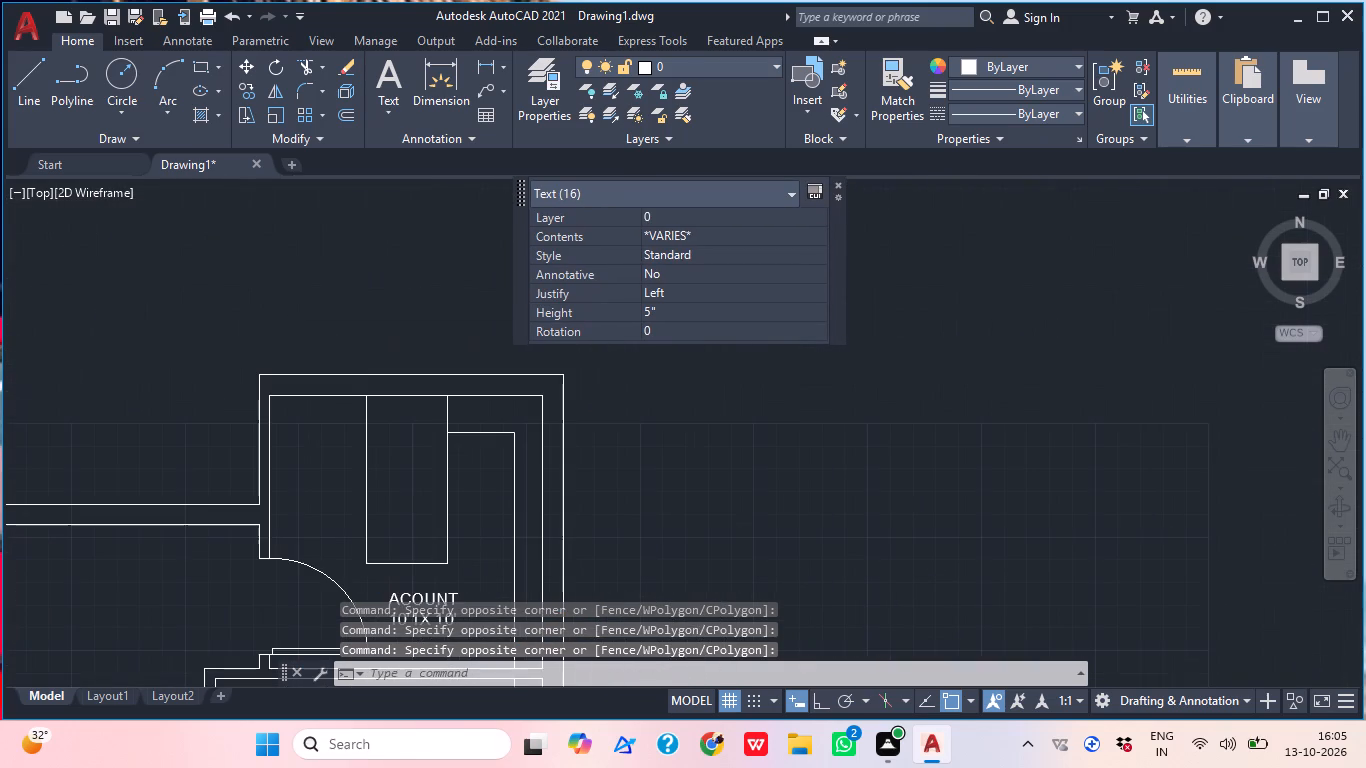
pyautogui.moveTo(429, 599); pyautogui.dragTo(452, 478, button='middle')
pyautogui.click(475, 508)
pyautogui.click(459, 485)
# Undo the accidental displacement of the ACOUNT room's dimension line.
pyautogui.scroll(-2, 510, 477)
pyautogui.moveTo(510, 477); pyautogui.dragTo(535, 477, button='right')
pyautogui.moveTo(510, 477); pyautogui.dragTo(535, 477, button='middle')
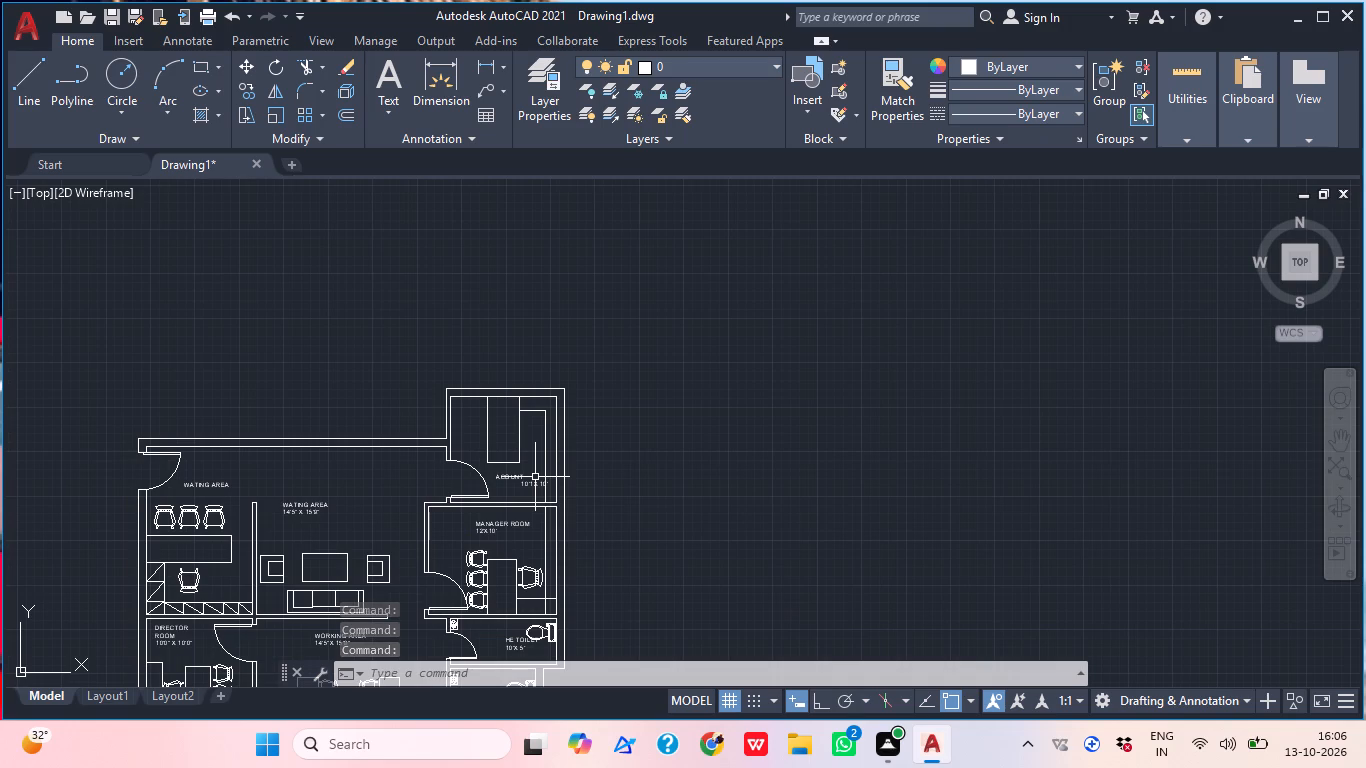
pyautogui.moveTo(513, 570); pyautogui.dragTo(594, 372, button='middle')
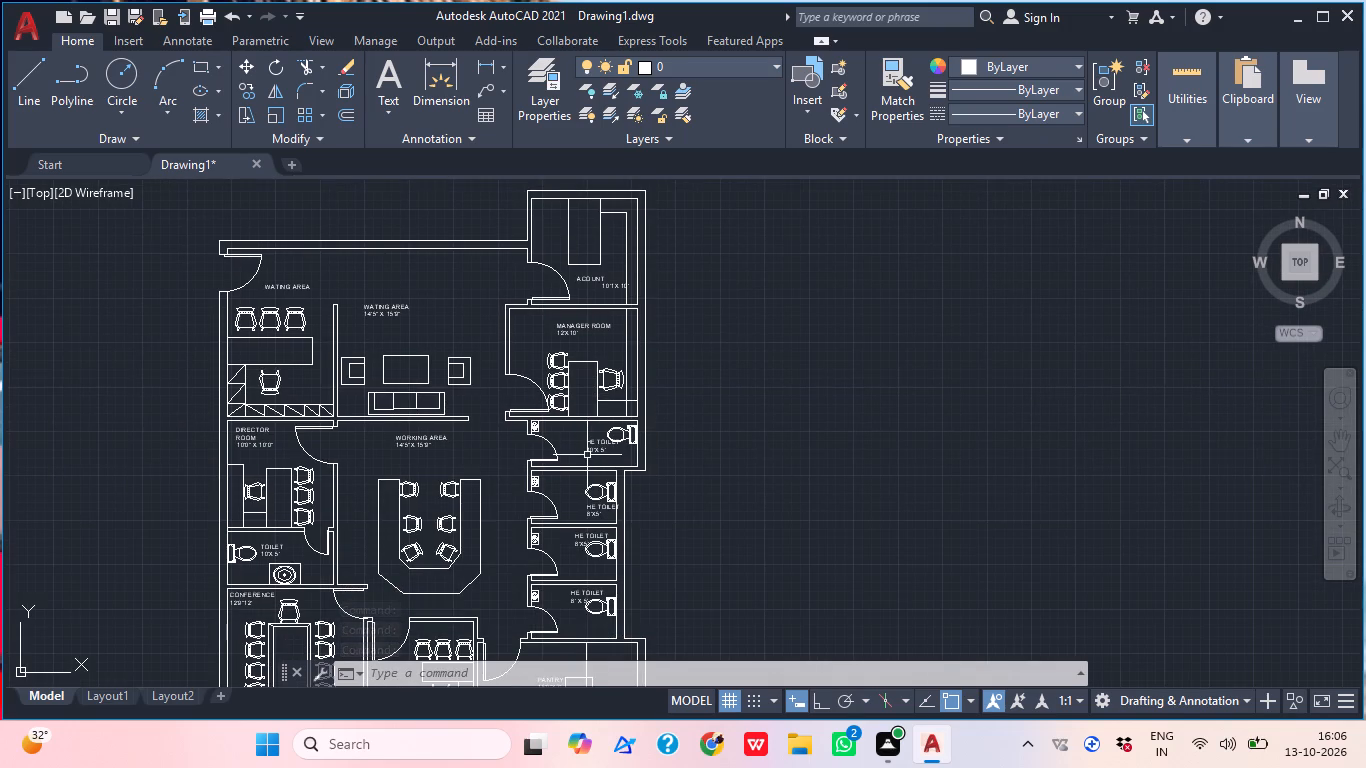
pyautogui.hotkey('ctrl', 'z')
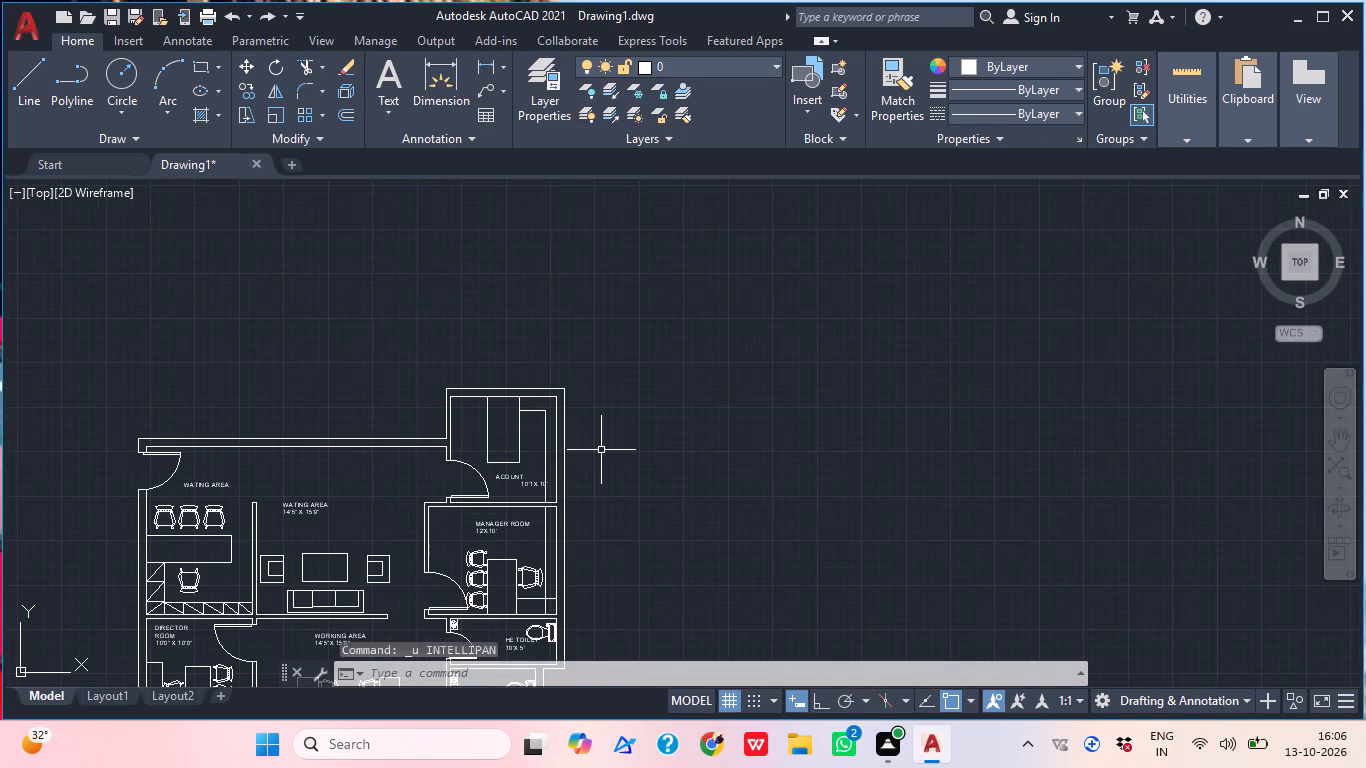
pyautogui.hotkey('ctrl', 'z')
# Select the manager room and ACOUNT room labels together with their dimension lines.
pyautogui.moveTo(625, 409); pyautogui.dragTo(701, 315, button='middle')
pyautogui.scroll(1, 561, 472)
pyautogui.click(562, 422)
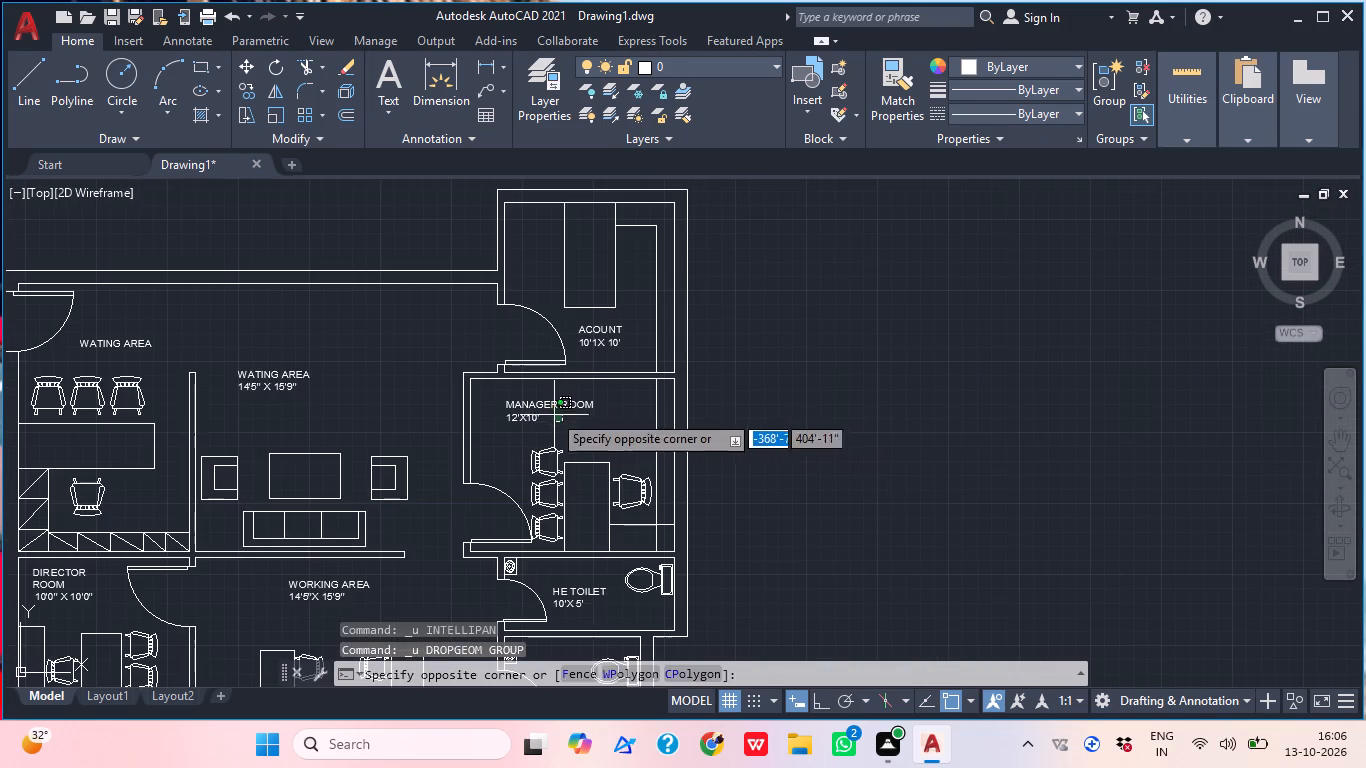
pyautogui.click(526, 402)
pyautogui.middleClick(403, 454)
pyautogui.moveTo(510, 441); pyautogui.dragTo(466, 447, button='middle')
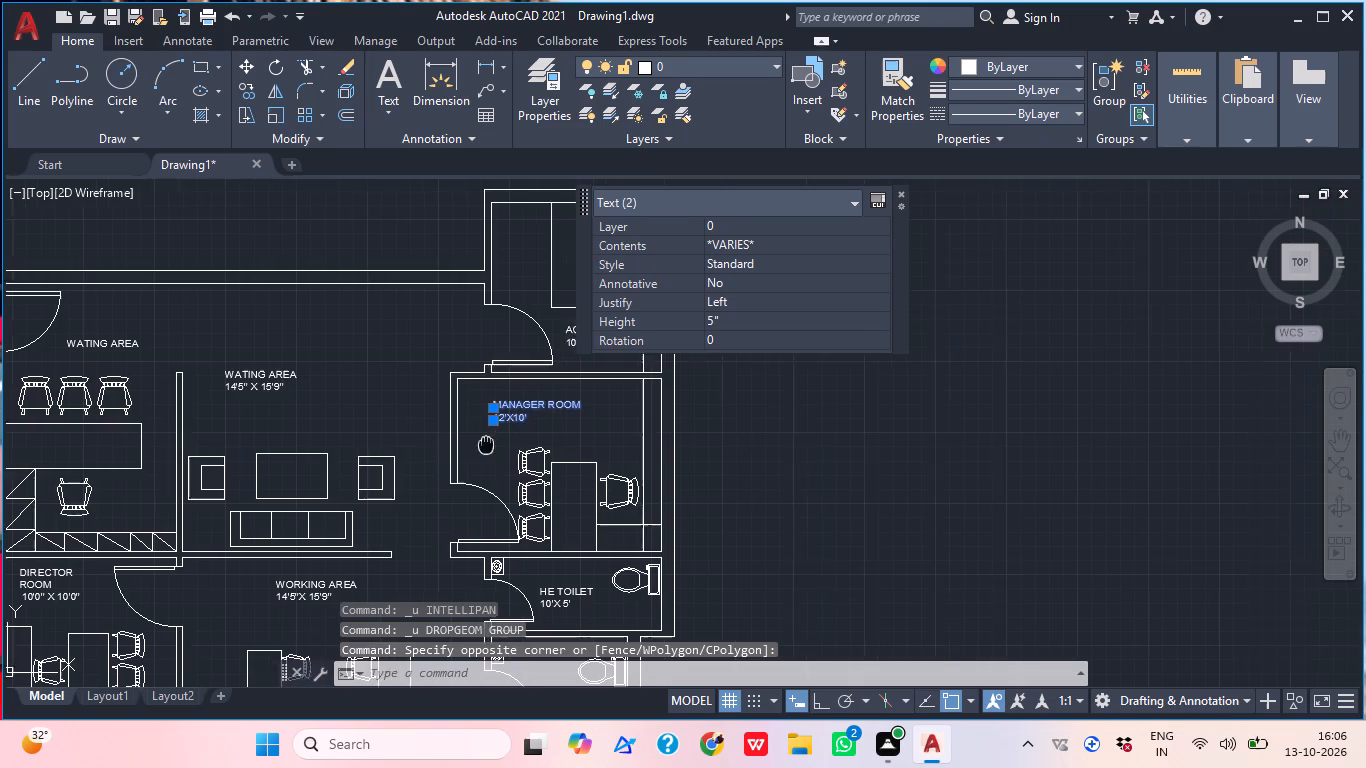
pyautogui.moveTo(466, 447); pyautogui.dragTo(355, 470, button='middle')
pyautogui.click(475, 375)
pyautogui.click(446, 351)
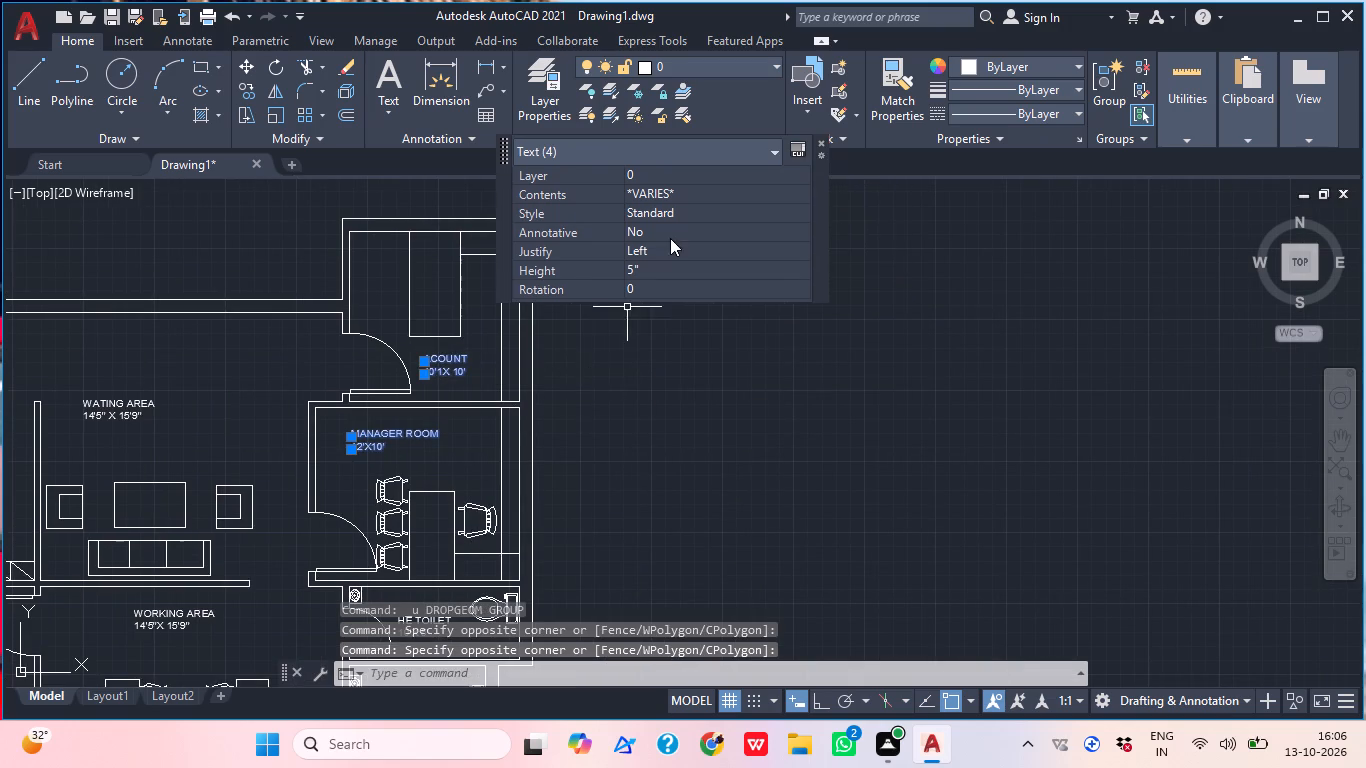
# Add the name and dimension lines of all four east-row HE TOILET labels to the selection.
pyautogui.moveTo(563, 463); pyautogui.dragTo(696, 209, button='middle')
pyautogui.click(565, 391)
pyautogui.click(539, 348)
pyautogui.moveTo(549, 483); pyautogui.dragTo(594, 376, button='middle')
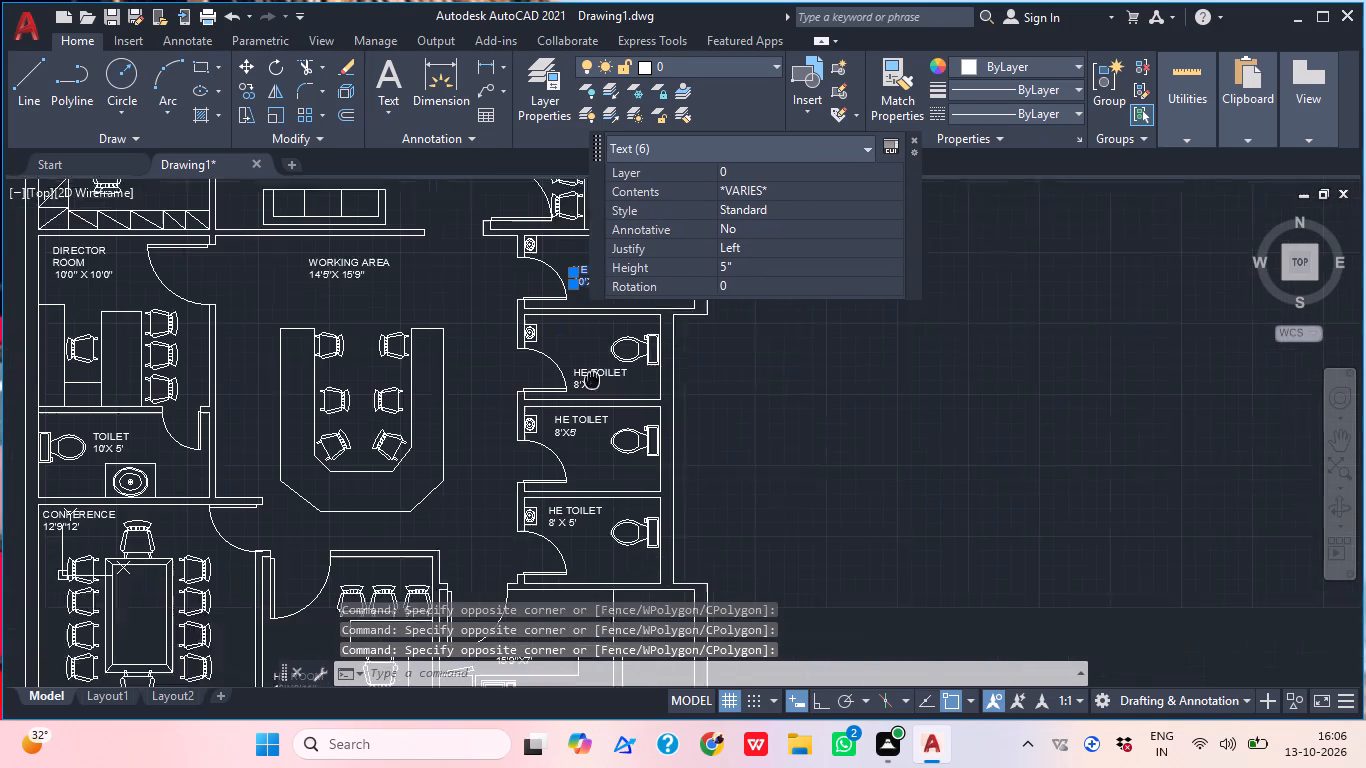
pyautogui.moveTo(594, 376); pyautogui.dragTo(596, 360, button='middle')
pyautogui.click(618, 370)
pyautogui.click(599, 348)
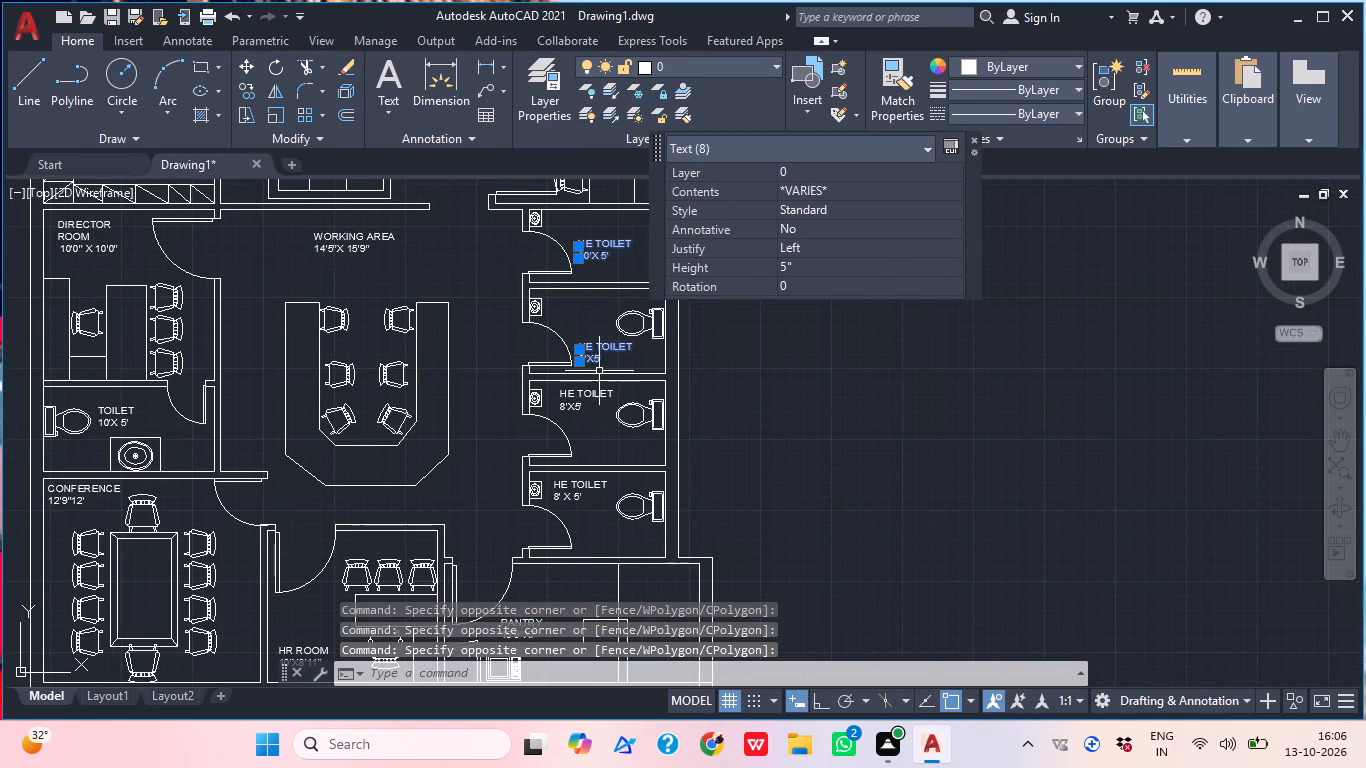
pyautogui.click(599, 417)
pyautogui.click(557, 385)
pyautogui.moveTo(574, 408); pyautogui.dragTo(623, 270, button='middle')
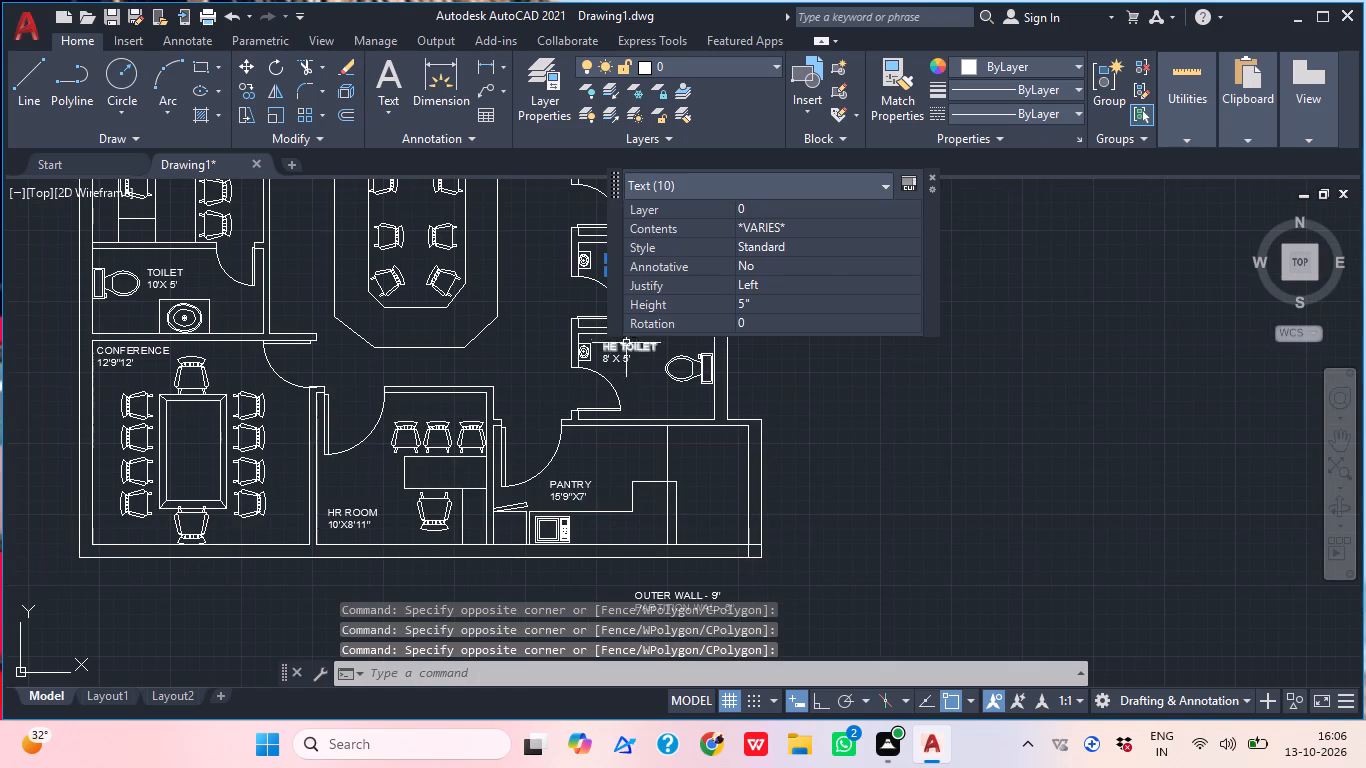
pyautogui.click(631, 361)
pyautogui.click(611, 349)
# Add the pantry label and both lines of the wall-thickness note to the selection.
pyautogui.click(576, 487)
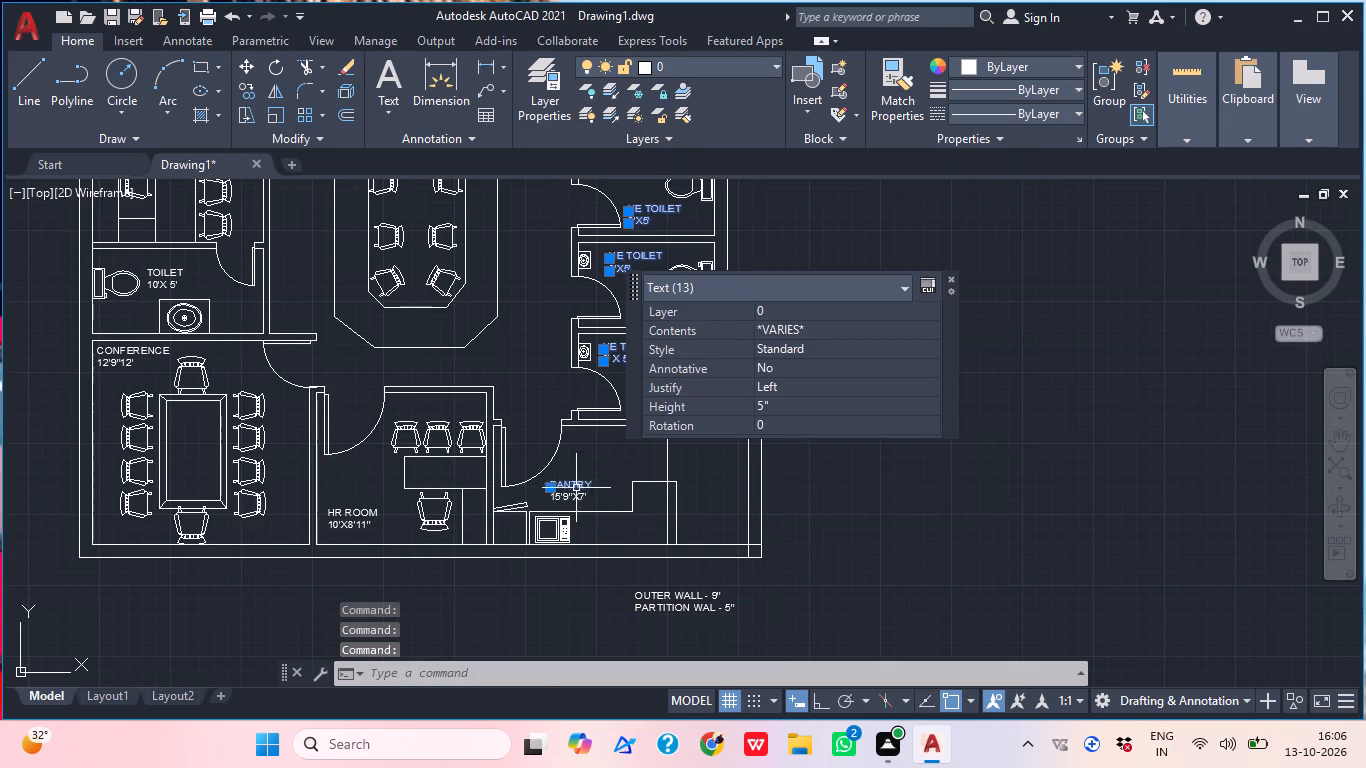
pyautogui.click(576, 504)
pyautogui.scroll(-2, 599, 400)
pyautogui.scroll(3, 582, 428)
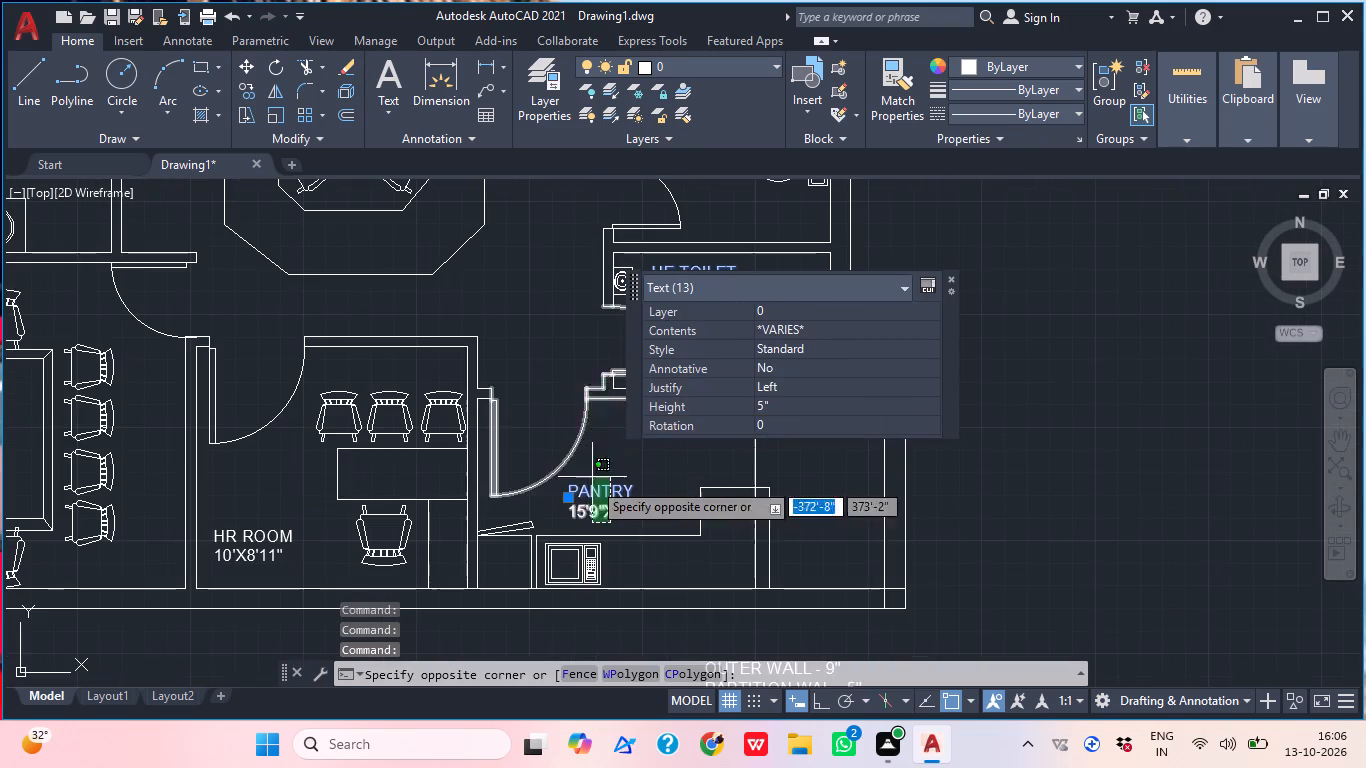
pyautogui.click(602, 490)
pyautogui.moveTo(576, 505); pyautogui.dragTo(451, 170, button='middle')
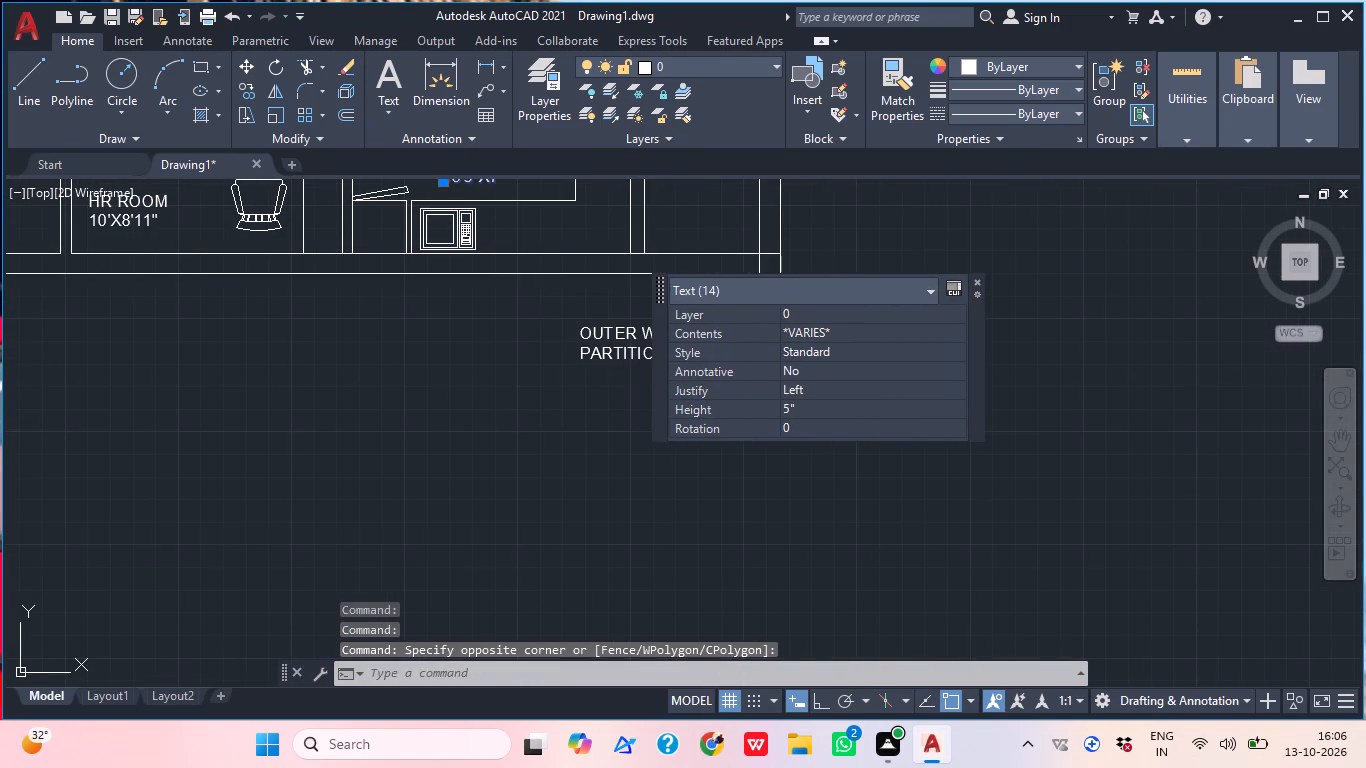
pyautogui.click(622, 376)
pyautogui.click(580, 328)
# Add the HR room, conference room and west-side toilet labels with their dimension lines to the selection.
pyautogui.moveTo(453, 370); pyautogui.dragTo(586, 542, button='middle')
pyautogui.scroll(-1, 505, 481)
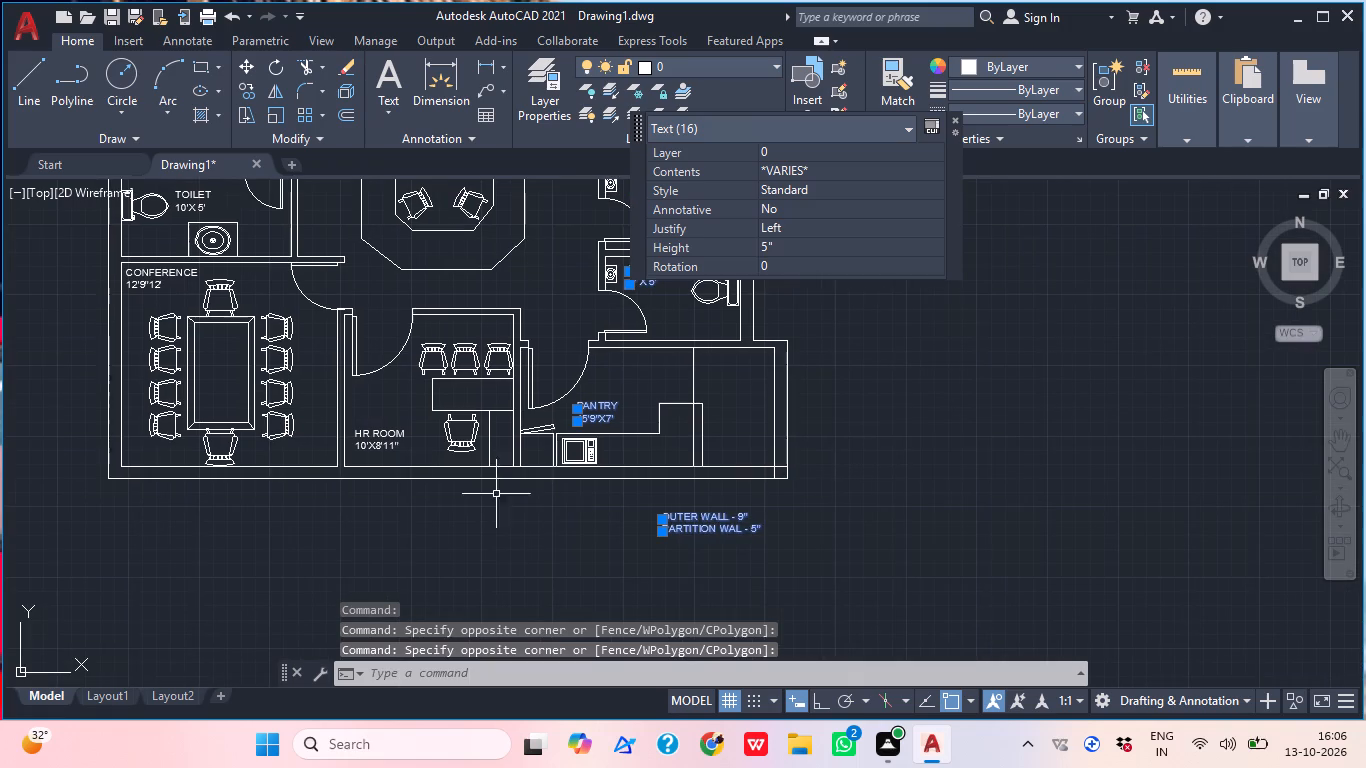
pyautogui.scroll(2, 410, 450)
pyautogui.click(406, 441)
pyautogui.click(338, 404)
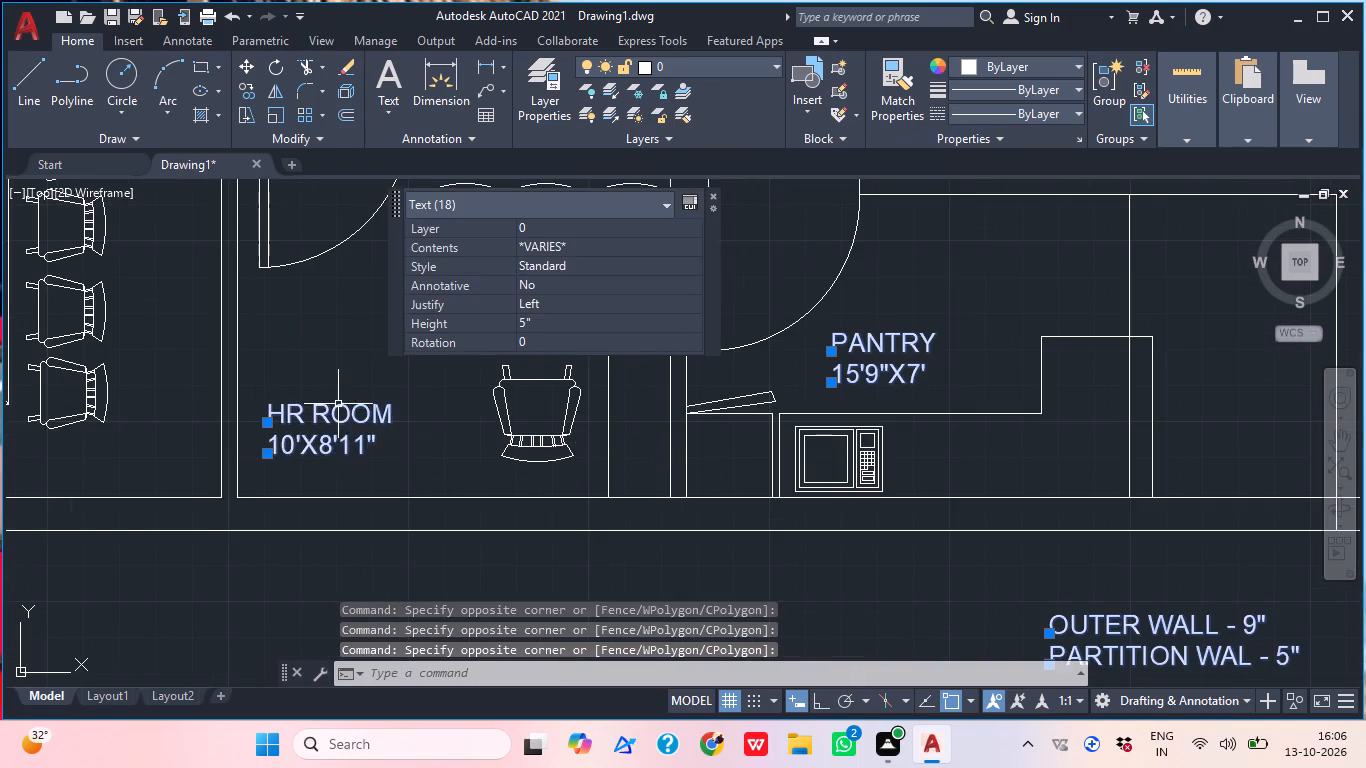
pyautogui.moveTo(428, 416); pyautogui.dragTo(687, 474, button='middle')
pyautogui.scroll(-1, 493, 461)
pyautogui.moveTo(327, 421); pyautogui.dragTo(342, 563, button='middle')
pyautogui.scroll(1, 292, 385)
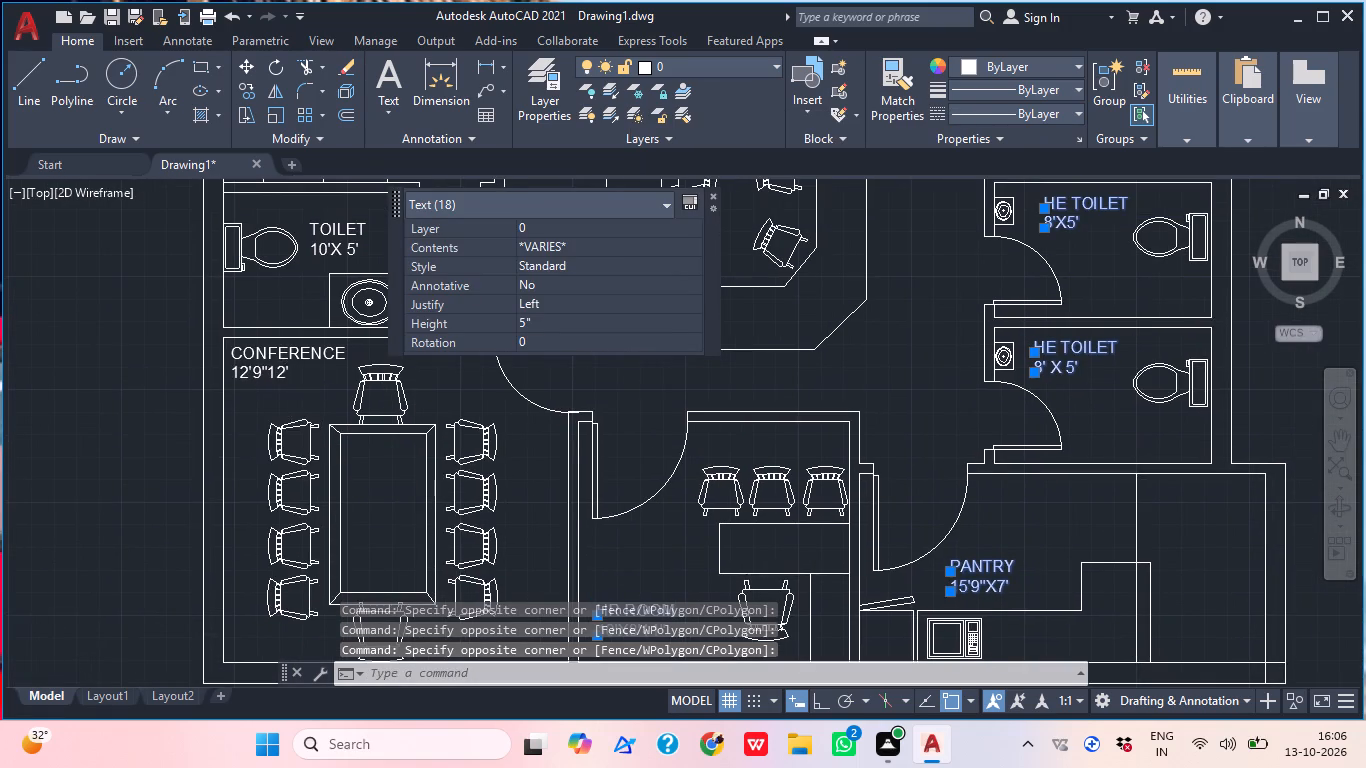
pyautogui.click(292, 385)
pyautogui.click(266, 335)
pyautogui.moveTo(266, 335); pyautogui.dragTo(122, 605, button='middle')
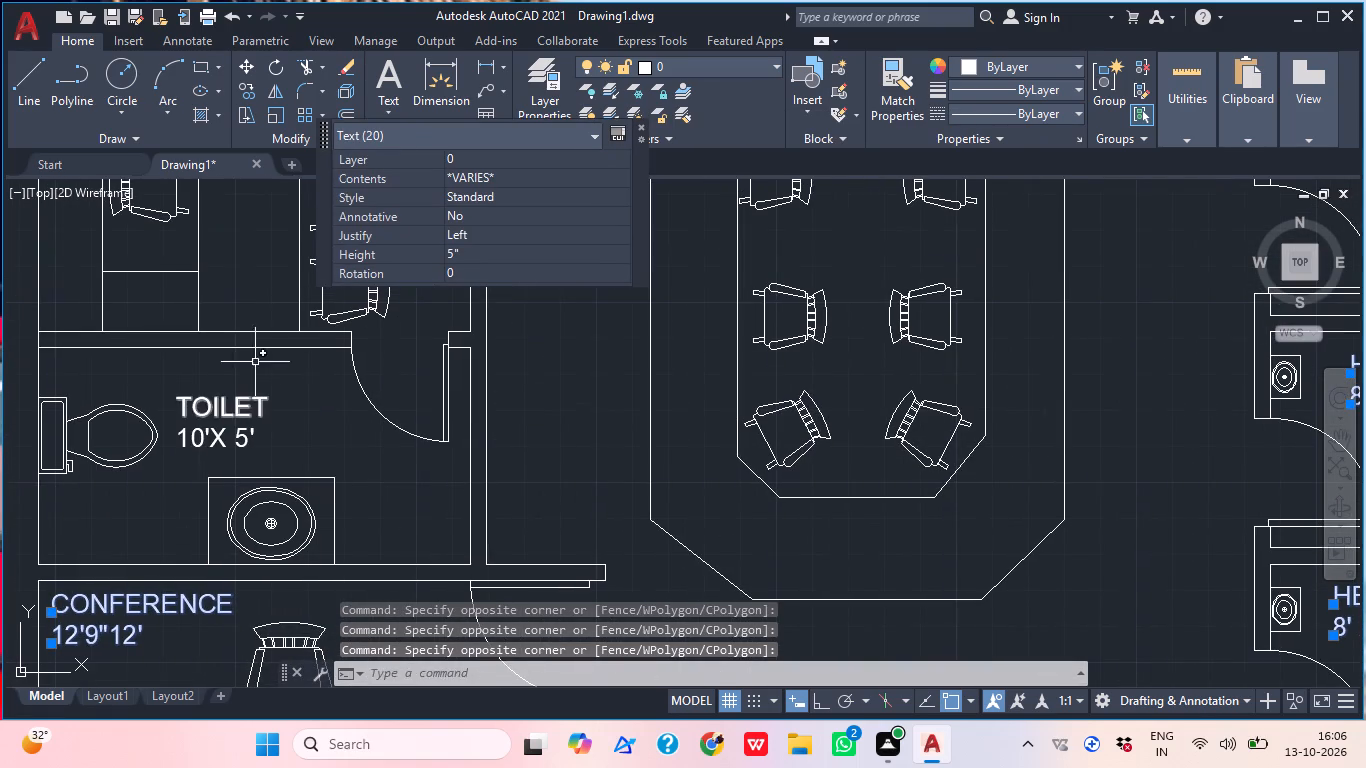
pyautogui.moveTo(300, 444); pyautogui.dragTo(284, 430)
pyautogui.click(218, 381)
# Add the director room, working area and both WATING AREA labels, with their dimension lines, to the selection.
pyautogui.moveTo(230, 371); pyautogui.dragTo(98, 632, button='middle')
pyautogui.moveTo(139, 513); pyautogui.dragTo(202, 576, button='middle')
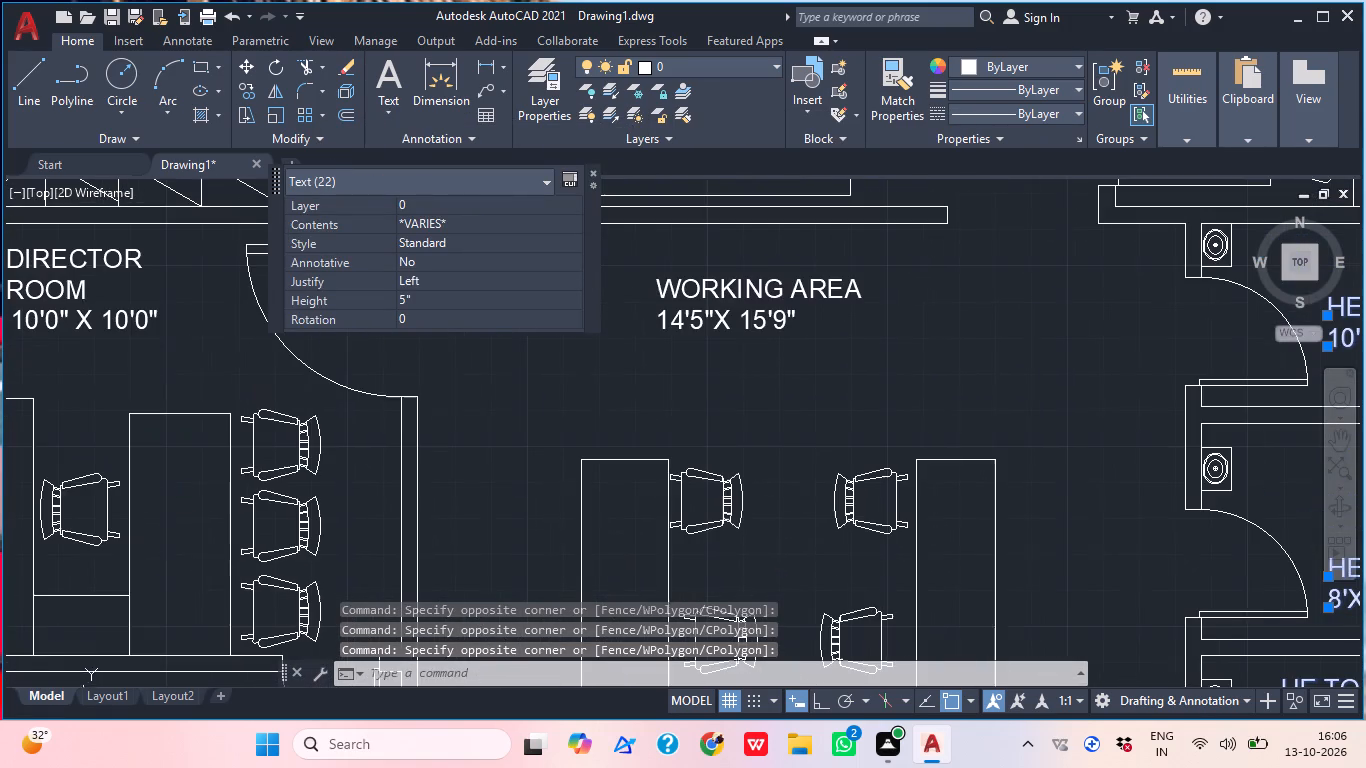
pyautogui.click(160, 370)
pyautogui.click(61, 248)
pyautogui.moveTo(96, 308); pyautogui.dragTo(115, 408, button='middle')
pyautogui.scroll(-1, 107, 340)
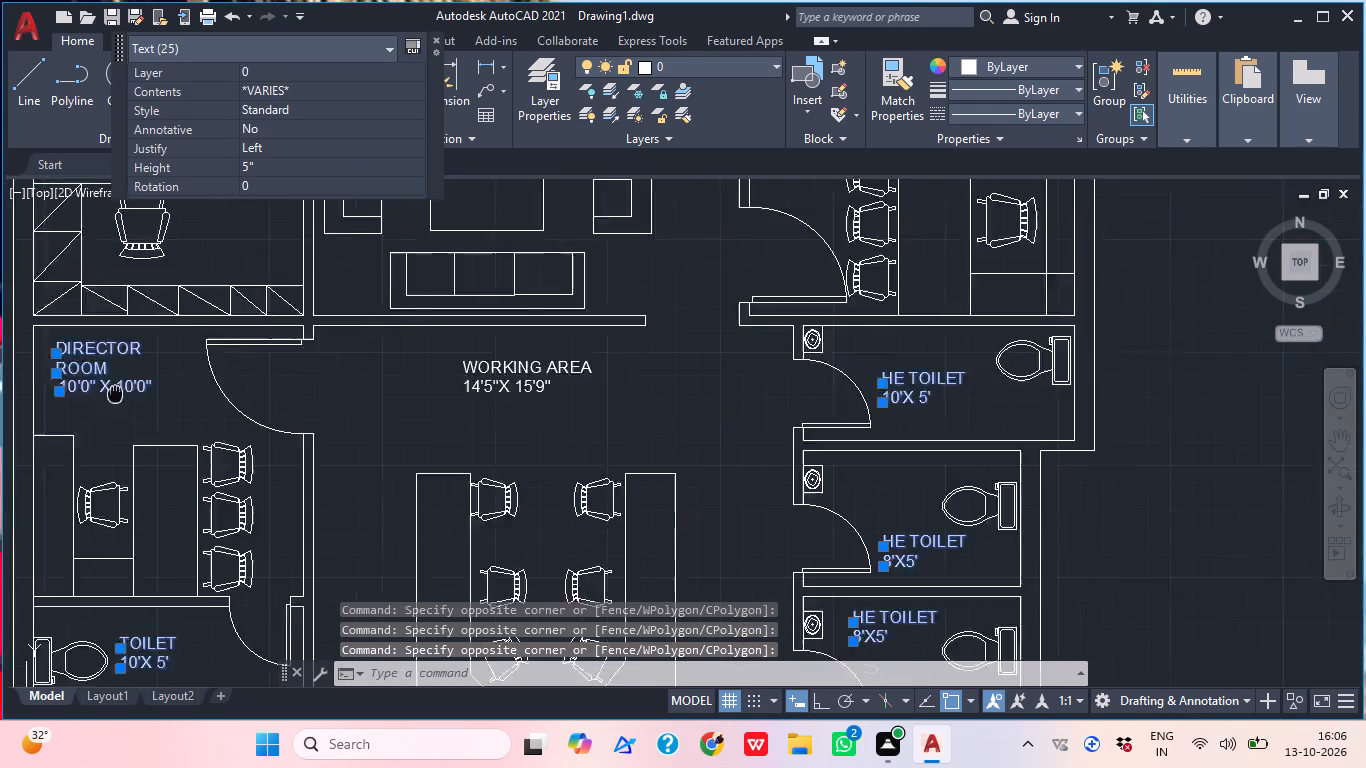
pyautogui.moveTo(115, 408); pyautogui.dragTo(108, 521, button='middle')
pyautogui.click(590, 559)
pyautogui.click(436, 481)
pyautogui.moveTo(474, 457); pyautogui.dragTo(483, 729, button='middle')
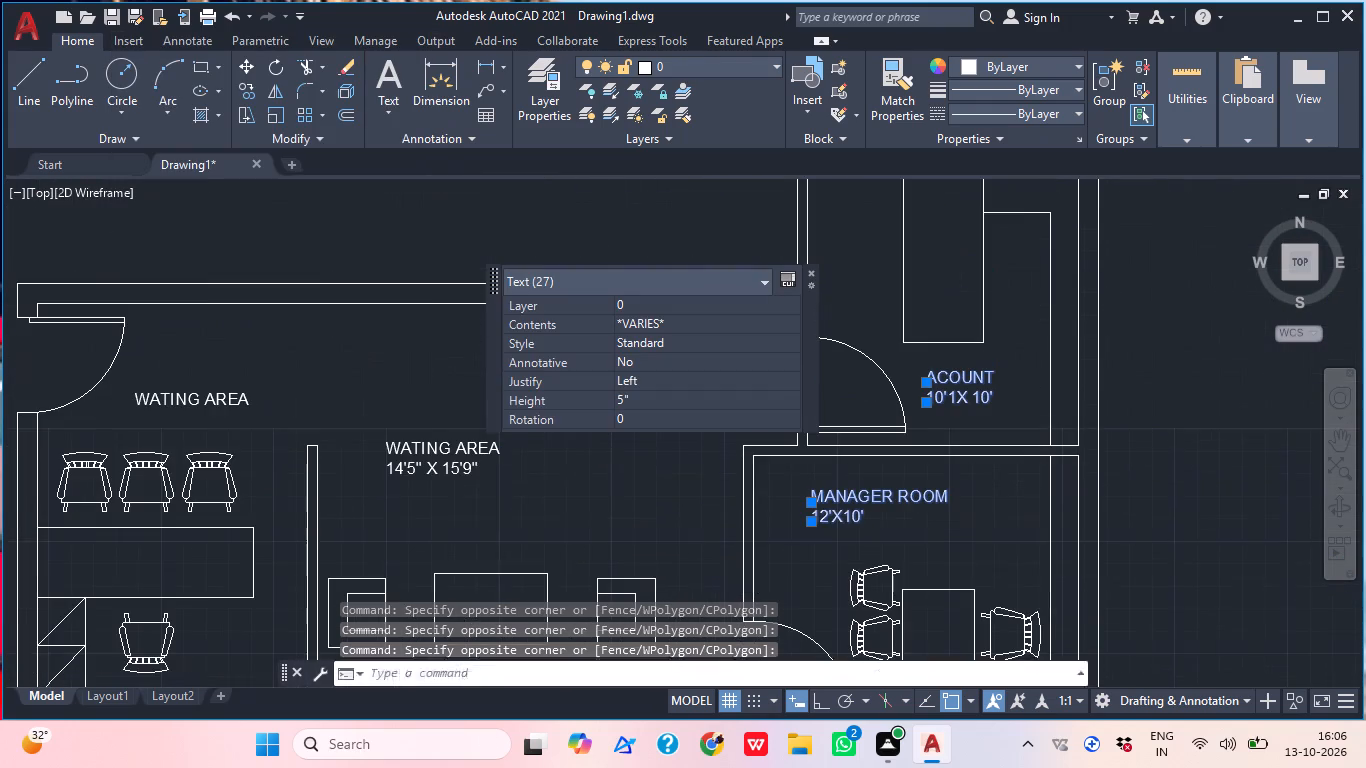
pyautogui.click(490, 521)
pyautogui.click(352, 402)
pyautogui.moveTo(353, 403); pyautogui.dragTo(514, 501, button='middle')
pyautogui.click(403, 502)
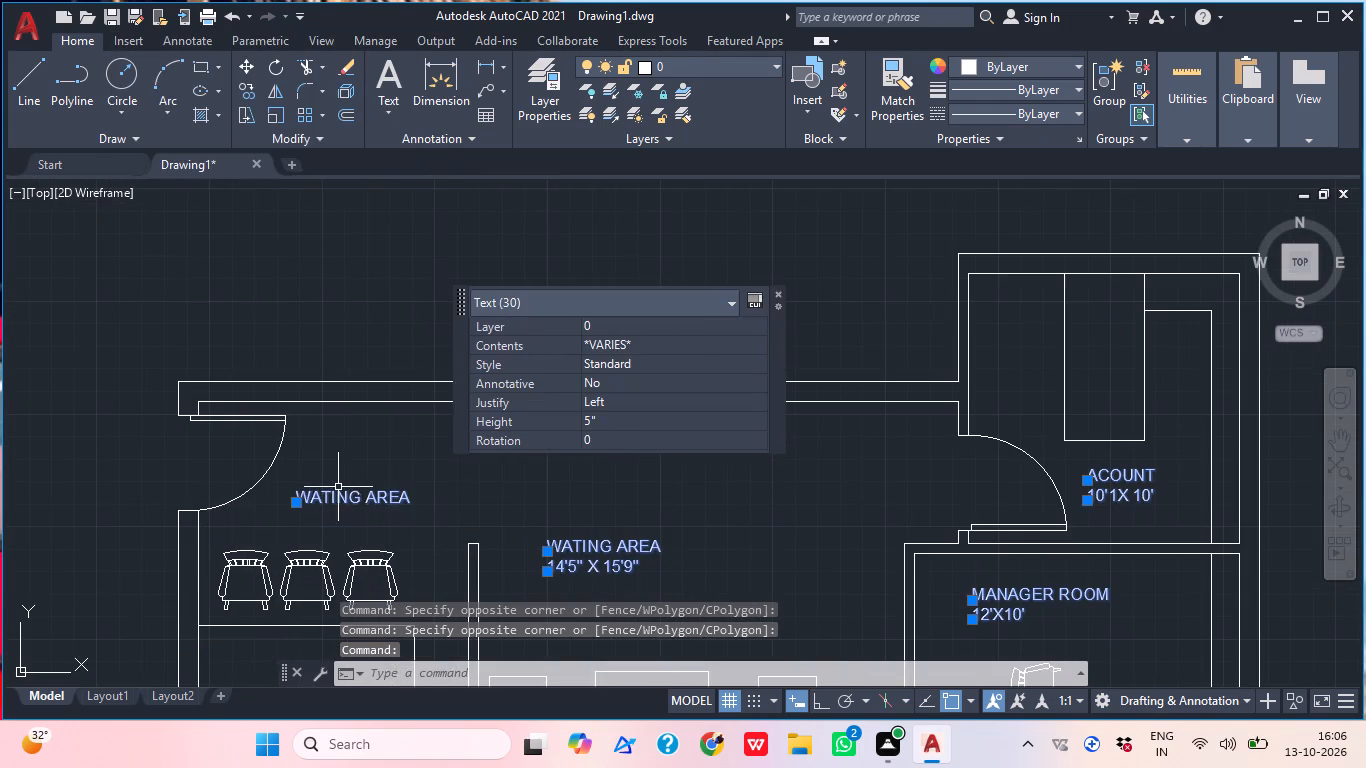
# Scale all selected label texts together from a base point in the working area, picking the scale factor freehand.
pyautogui.scroll(-2, 418, 402)
pyautogui.moveTo(422, 397); pyautogui.dragTo(453, 328, button='middle')
pyautogui.scroll(-2, 397, 387)
pyautogui.scroll(1, 425, 564)
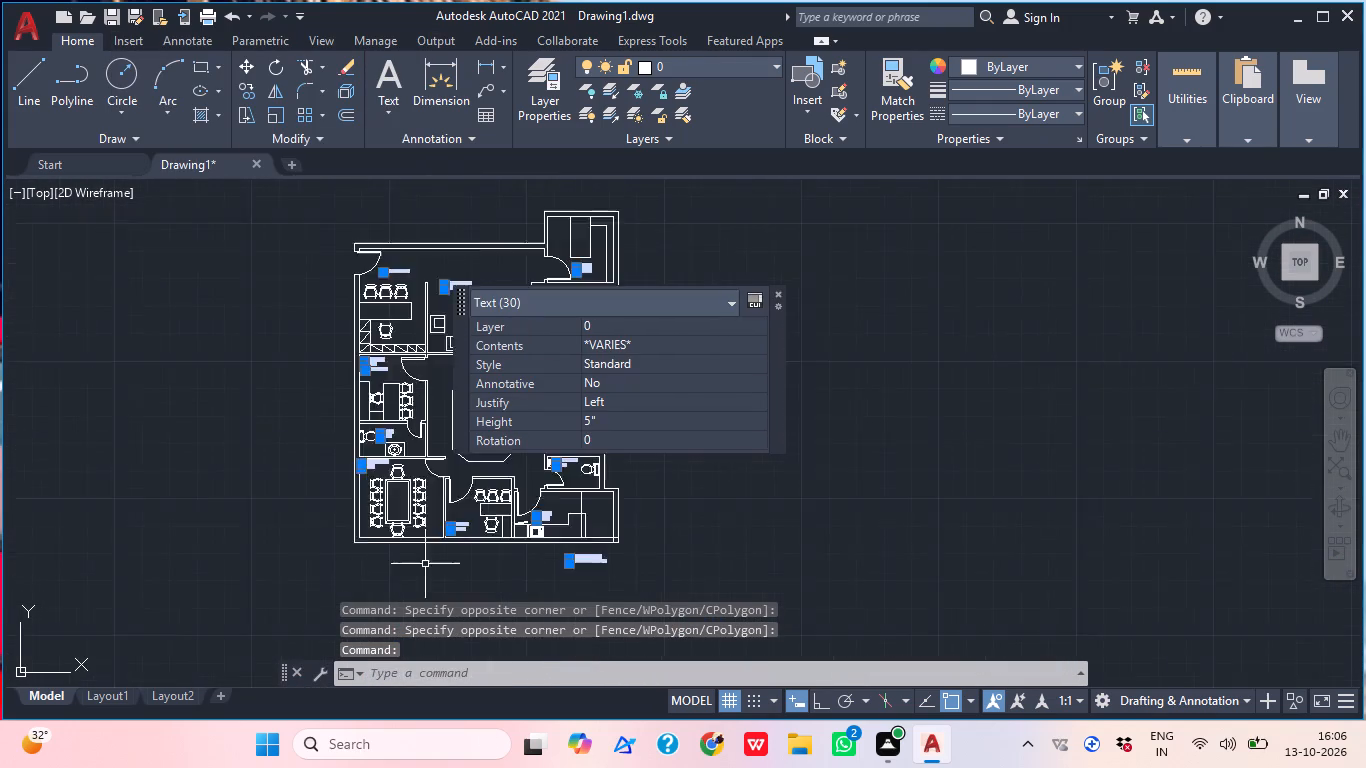
pyautogui.scroll(1, 425, 564)
pyautogui.moveTo(466, 514); pyautogui.dragTo(81, 612, button='middle')
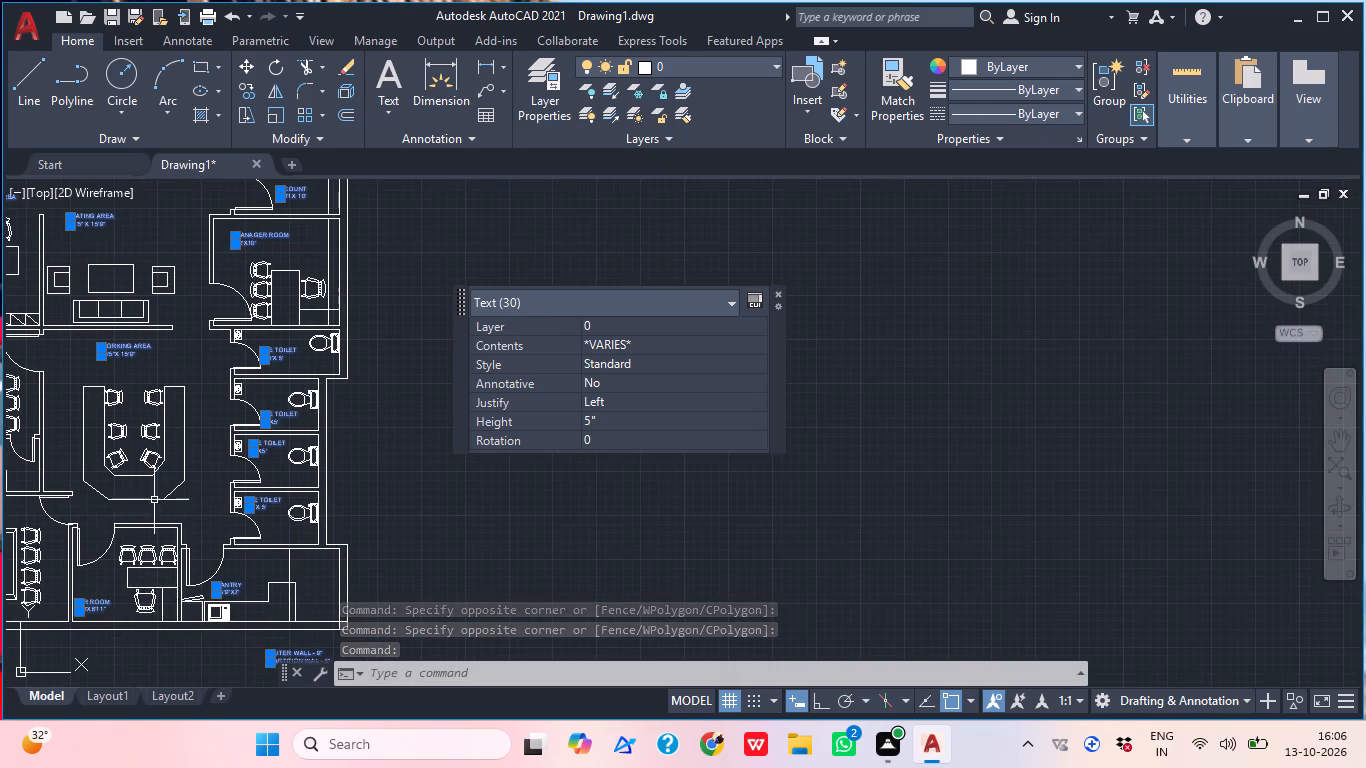
pyautogui.moveTo(163, 489); pyautogui.dragTo(308, 549, button='middle')
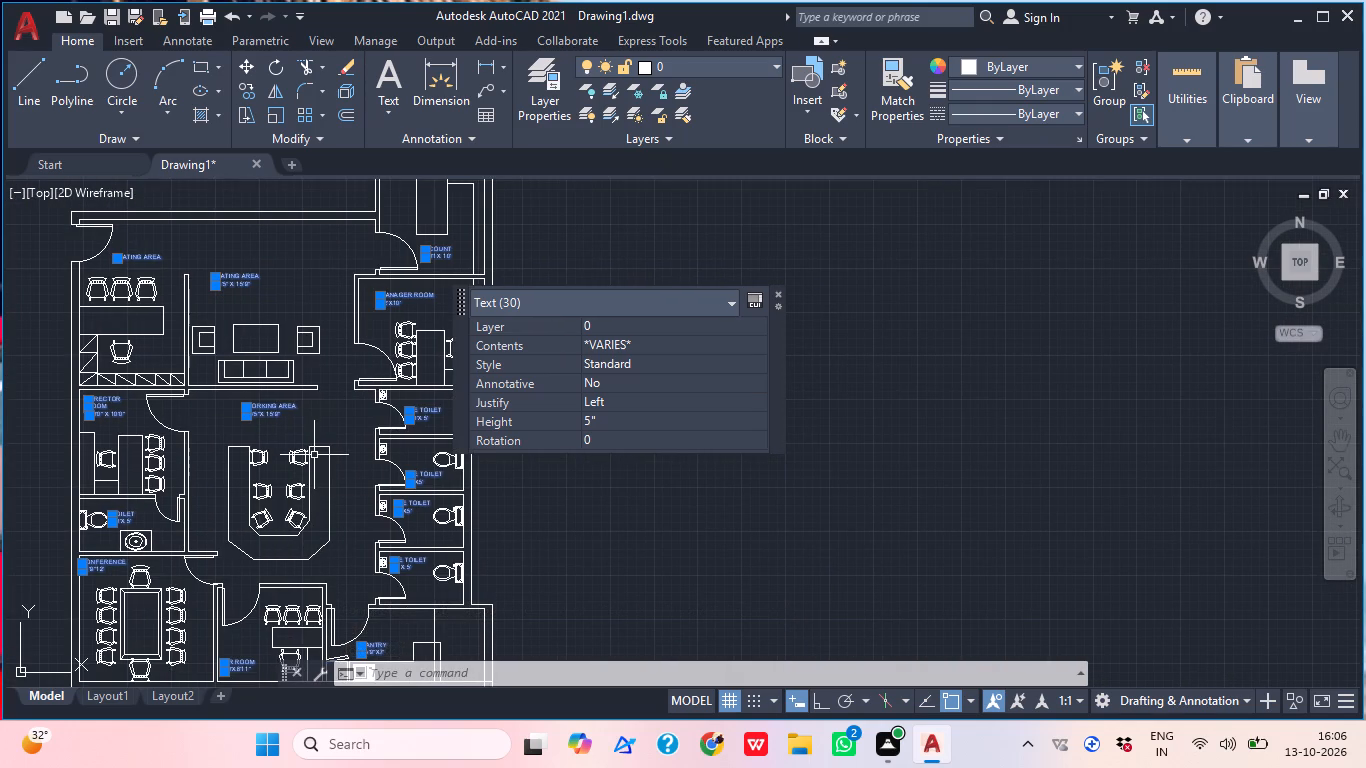
pyautogui.write('SC')
pyautogui.press('space')
pyautogui.scroll(1, 247, 419)
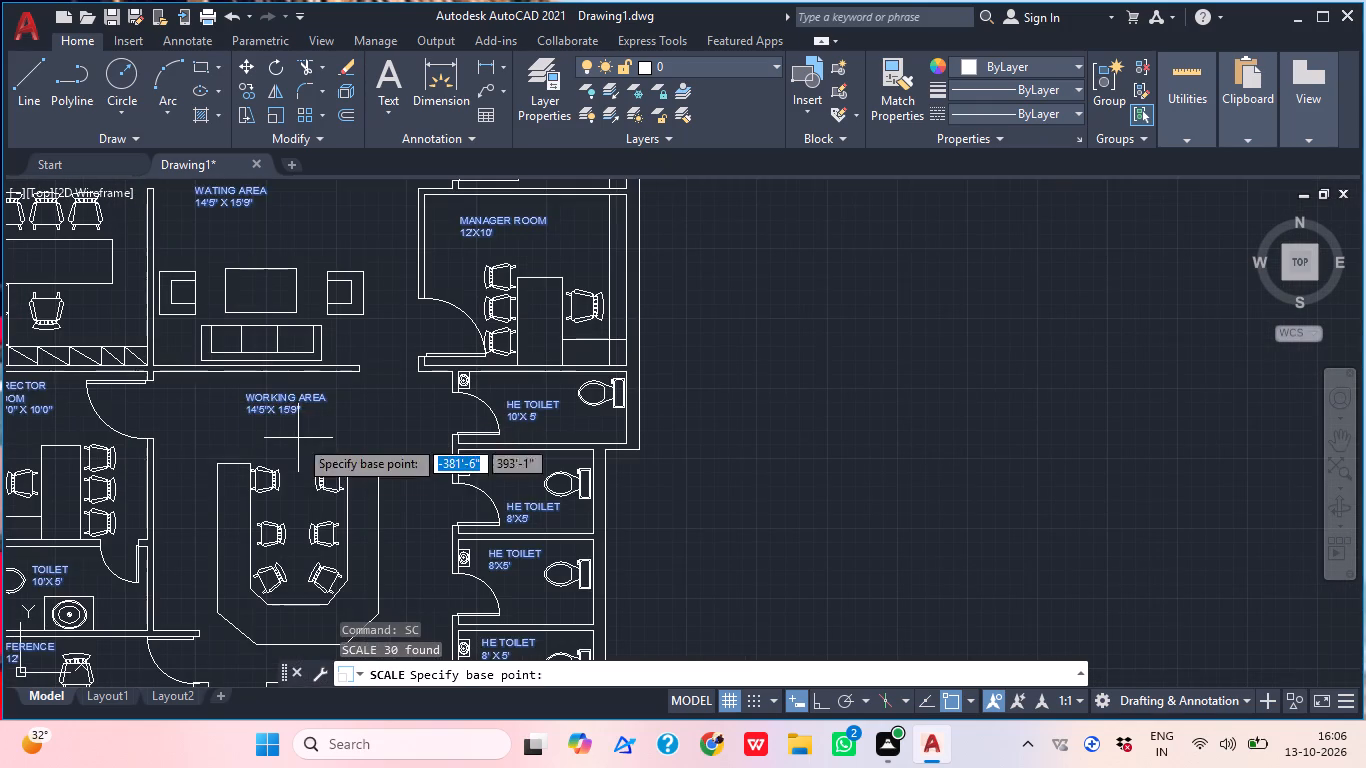
pyautogui.click(309, 454)
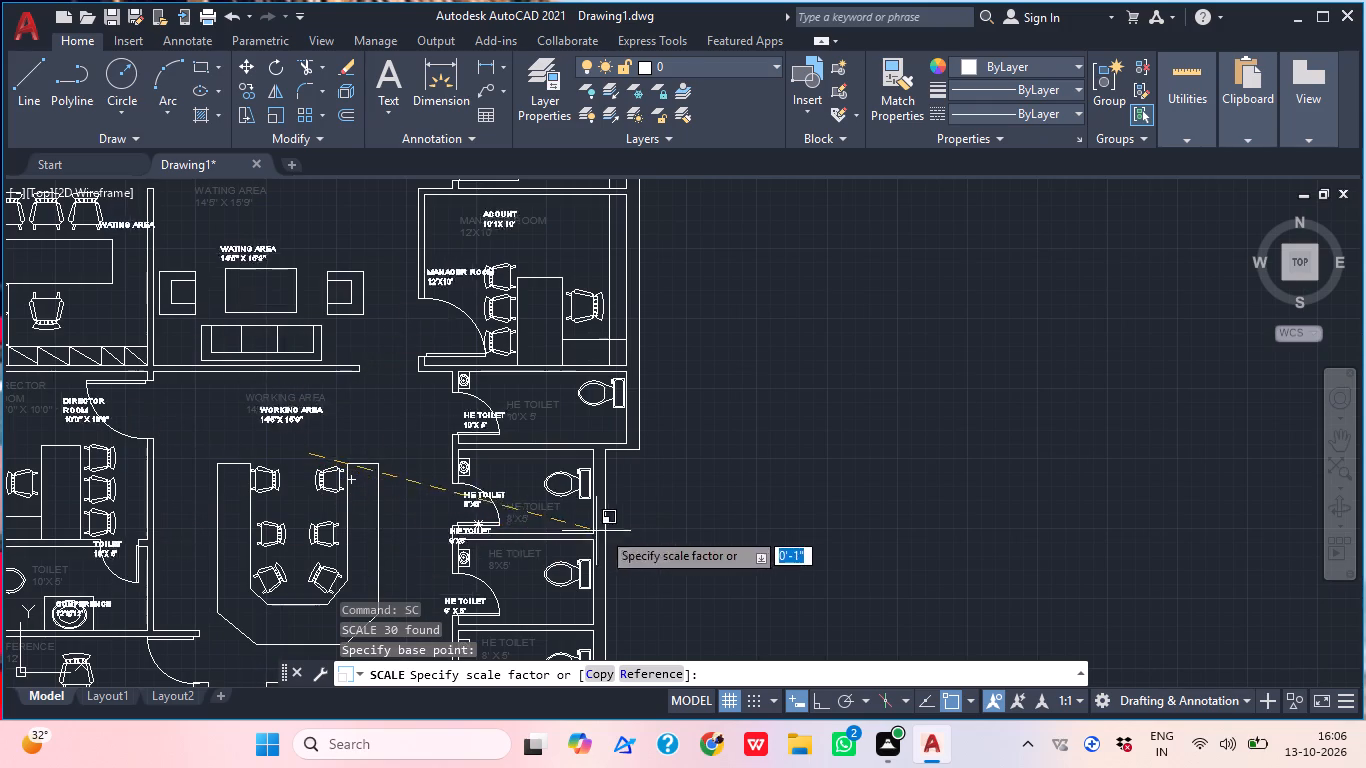
pyautogui.moveTo(678, 524); pyautogui.dragTo(818, 321, button='middle')
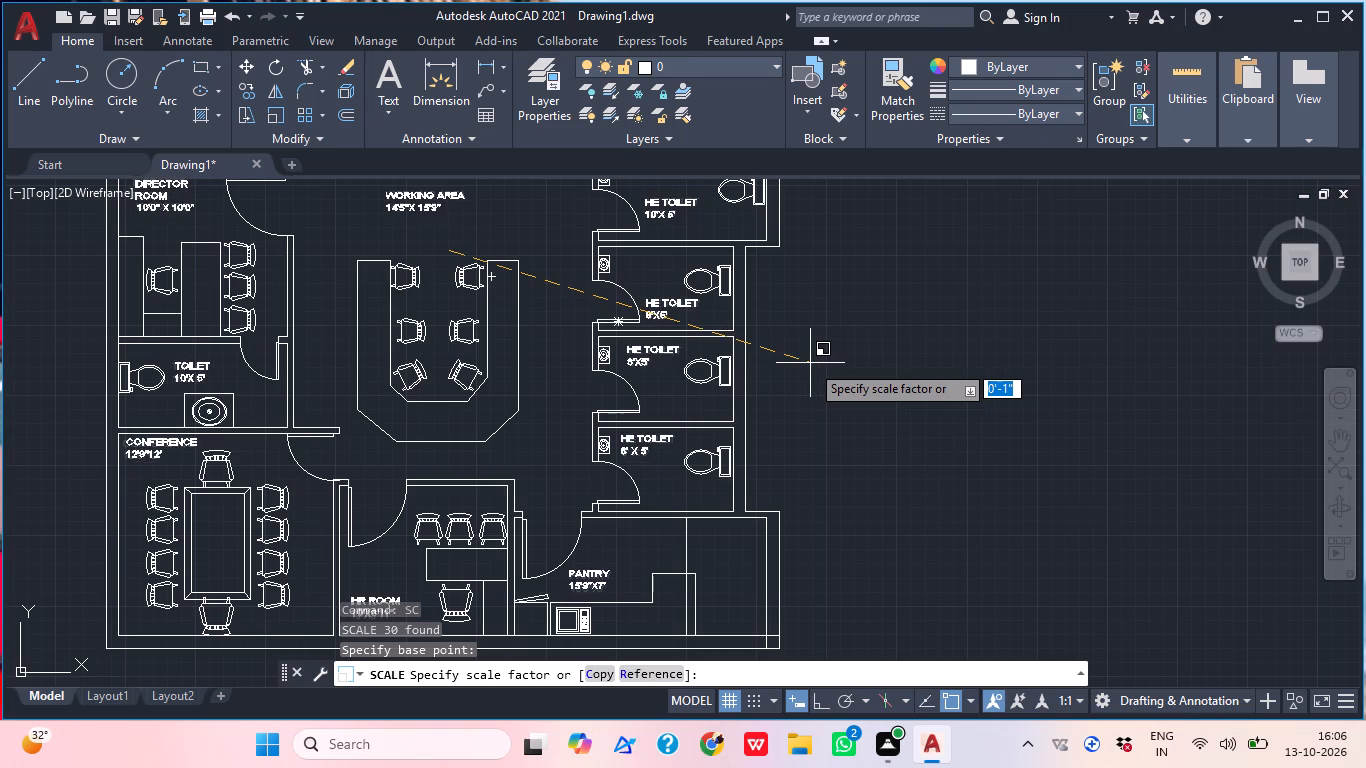
pyautogui.click(810, 363)
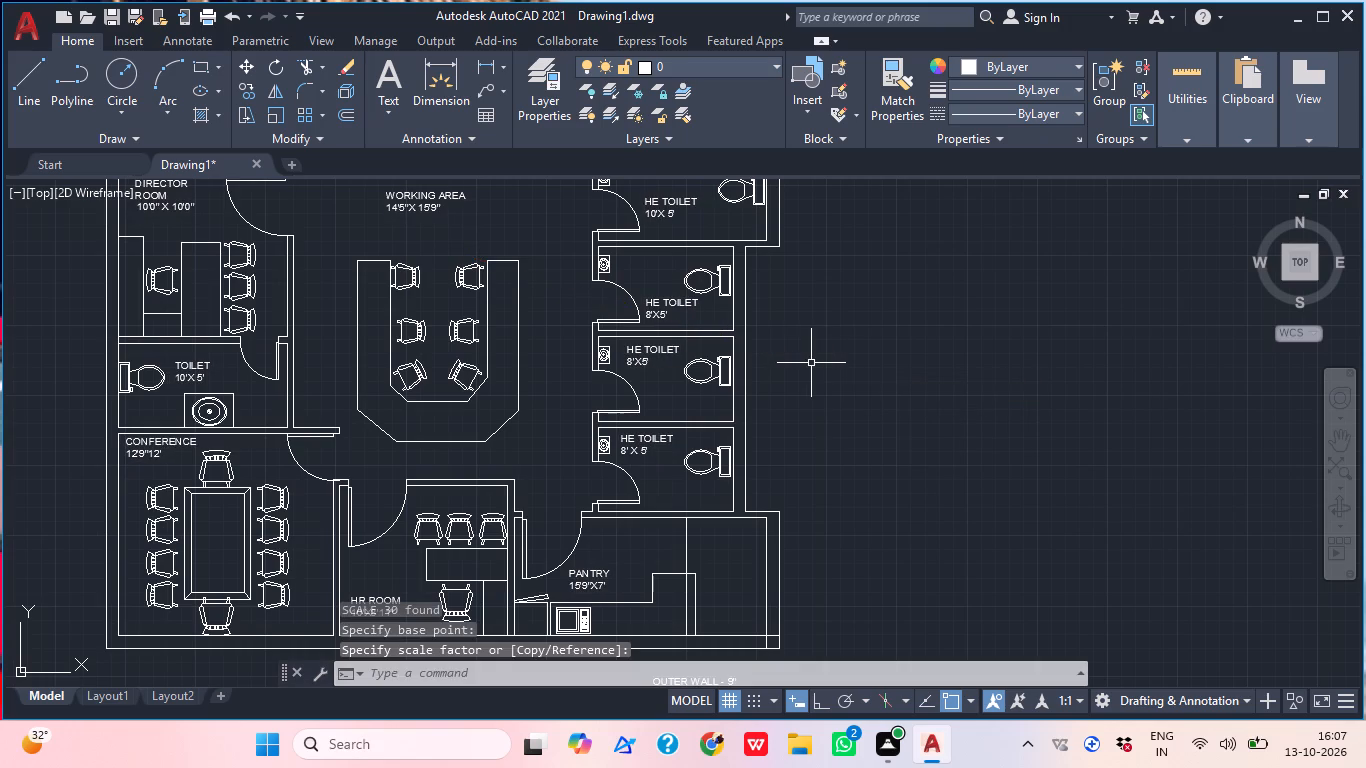
# Examine the size and position of the scaled labels across the floor plan.
pyautogui.scroll(-1, 816, 363)
pyautogui.moveTo(815, 420); pyautogui.dragTo(774, 496, button='middle')
pyautogui.middleClick(620, 397)
pyautogui.scroll(-1, 623, 399)
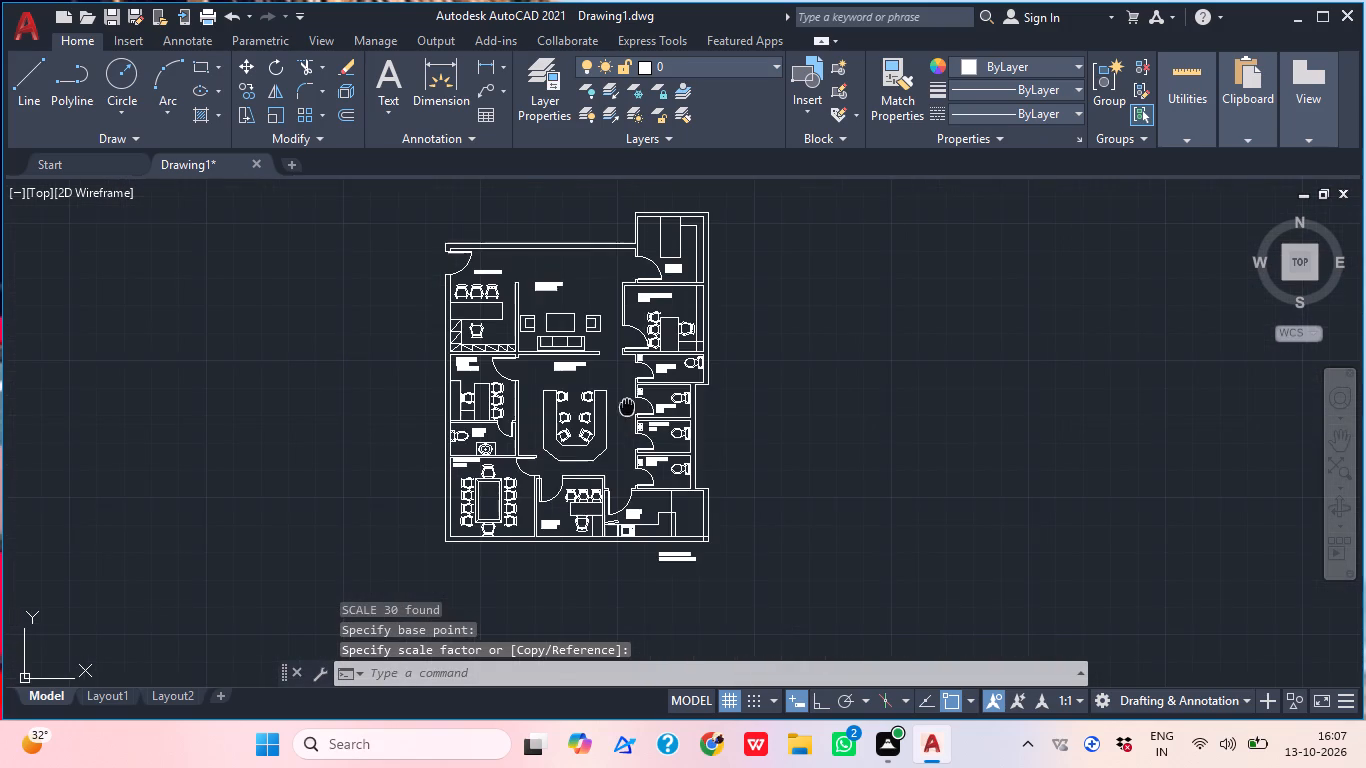
pyautogui.moveTo(724, 438); pyautogui.dragTo(689, 442, button='middle')
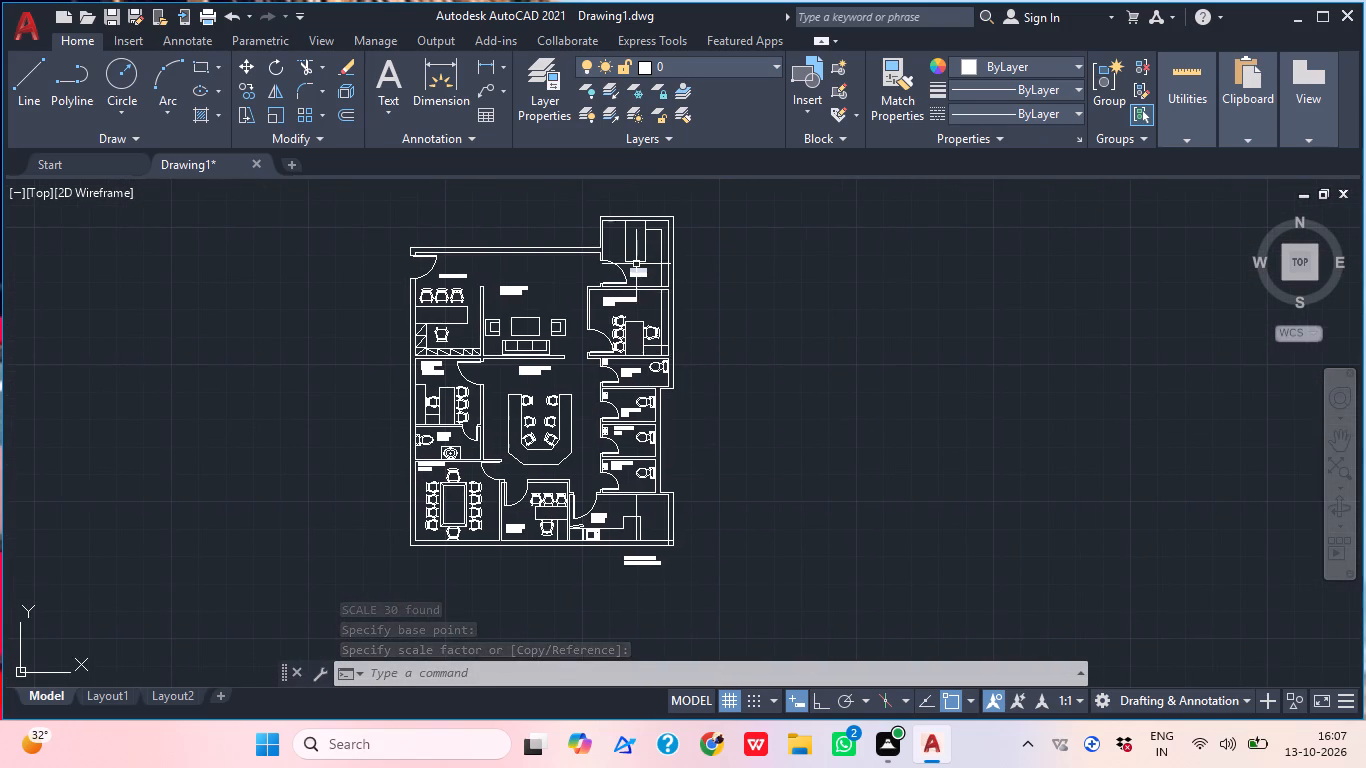
pyautogui.moveTo(636, 261); pyautogui.dragTo(622, 363, button='middle')
pyautogui.scroll(1, 542, 387)
pyautogui.scroll(1, 411, 384)
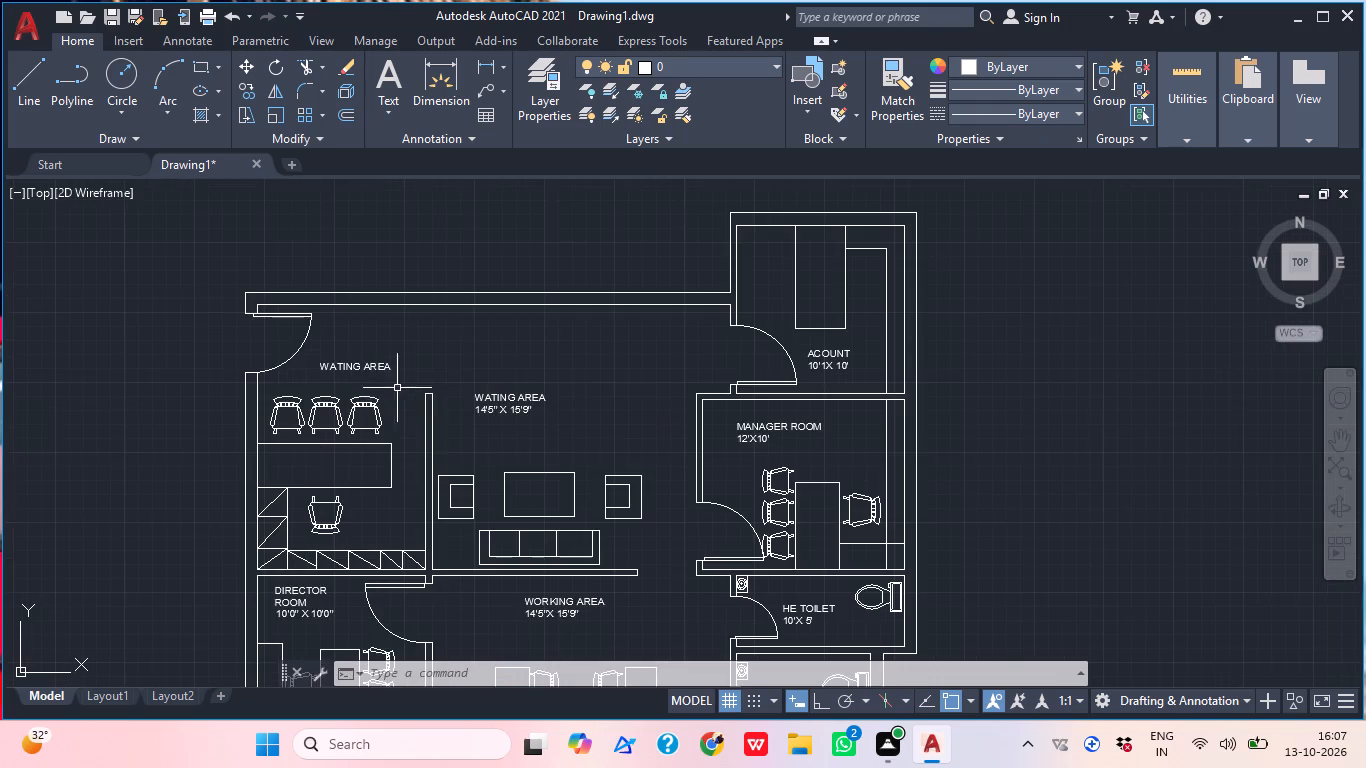
# Copy the working area's northeast chair twice to the west side of the ACOUNT room desk, about 2'-2" apart.
pyautogui.moveTo(706, 445); pyautogui.dragTo(608, 133, button='middle')
pyautogui.scroll(-1, 610, 134)
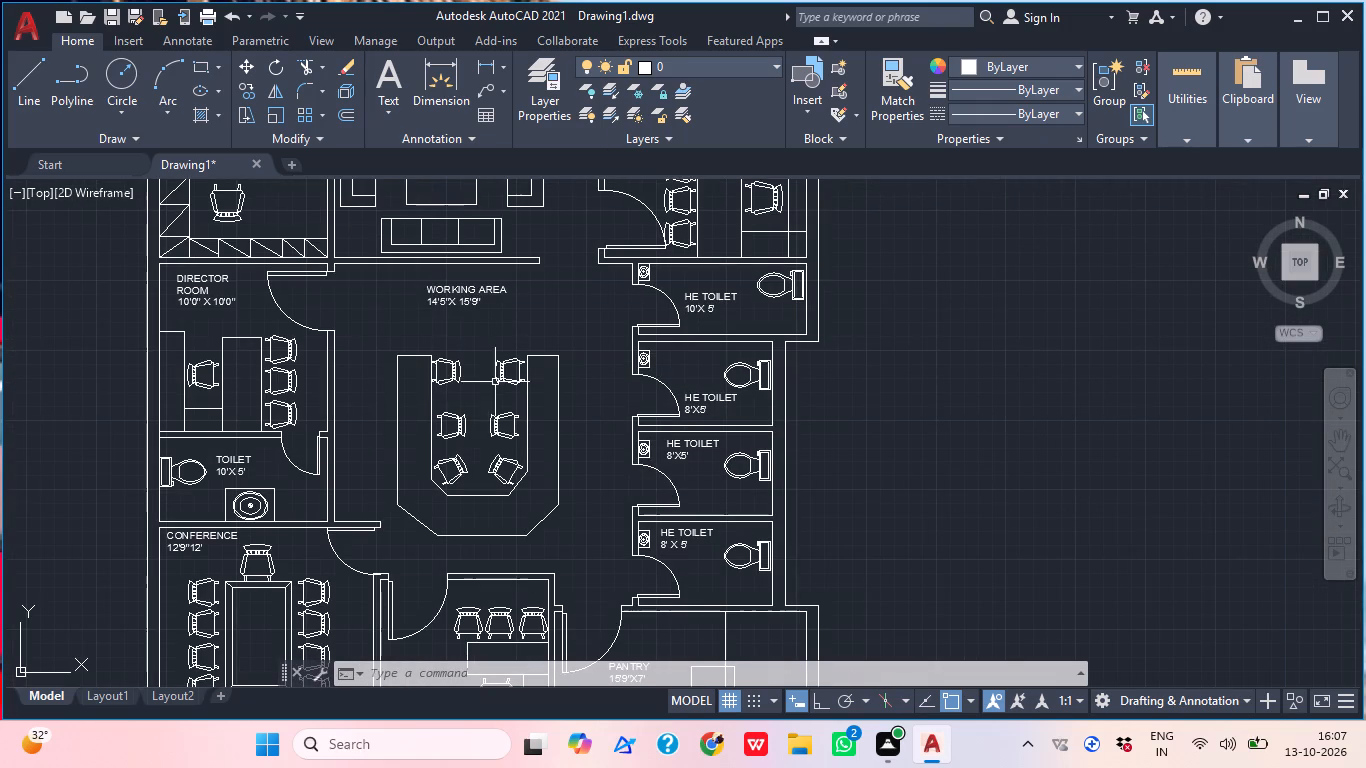
pyautogui.click(509, 364)
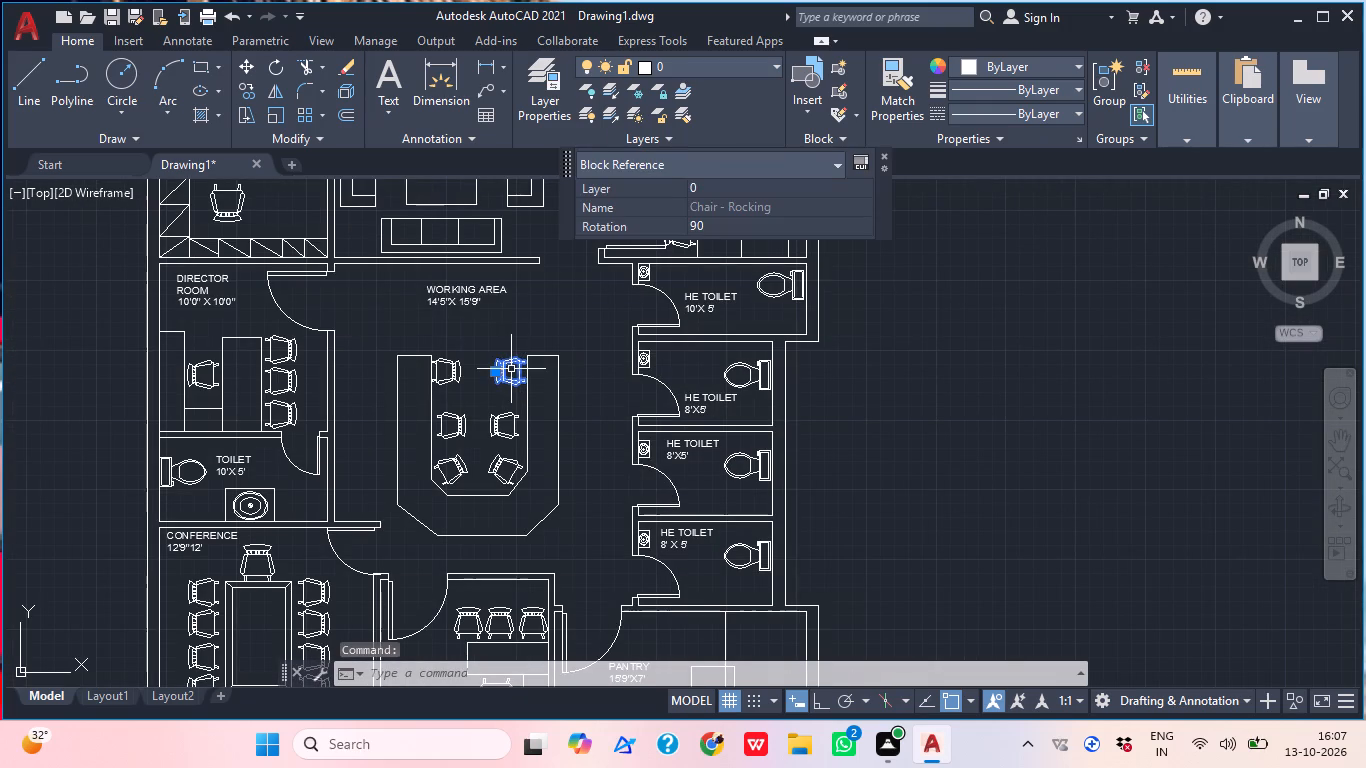
pyautogui.write('CO')
pyautogui.press('space')
pyautogui.click(520, 373)
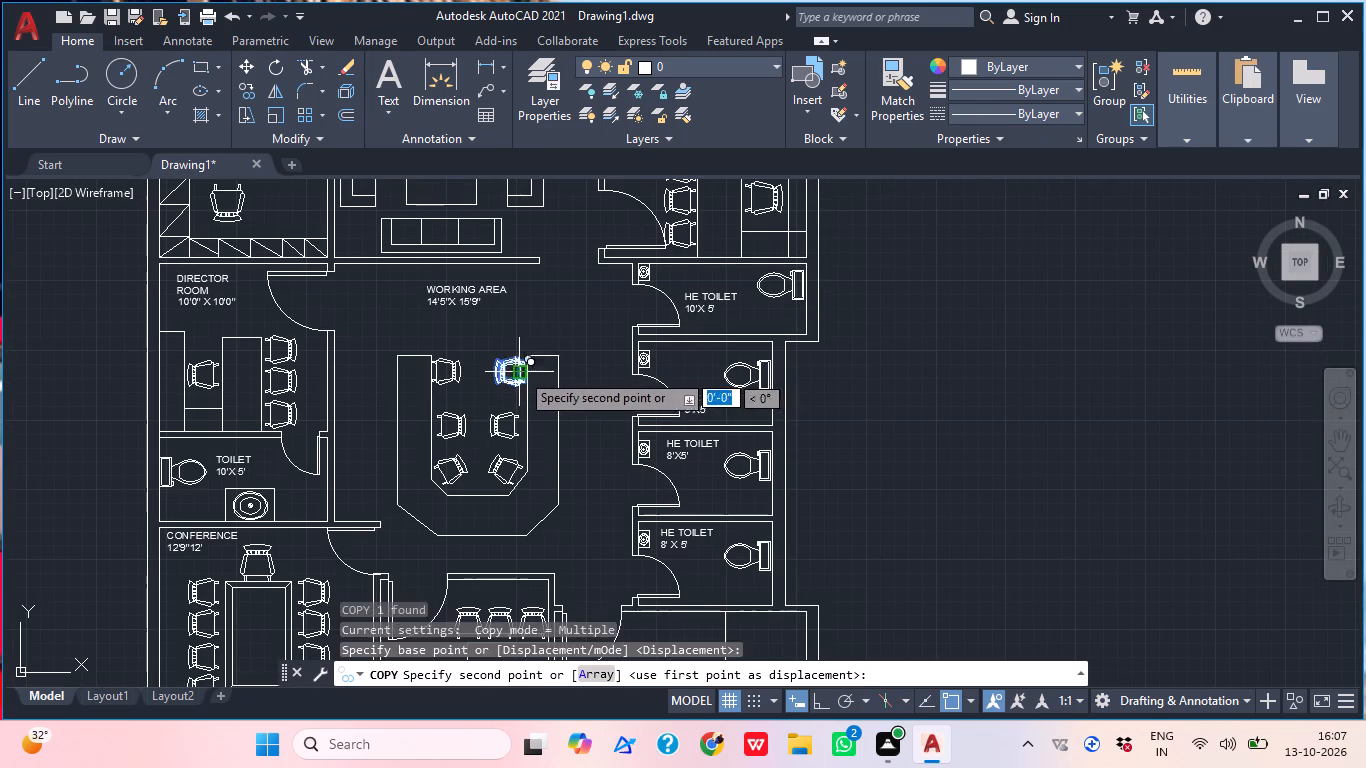
pyautogui.moveTo(595, 297); pyautogui.dragTo(477, 712, button='middle')
pyautogui.scroll(2, 578, 373)
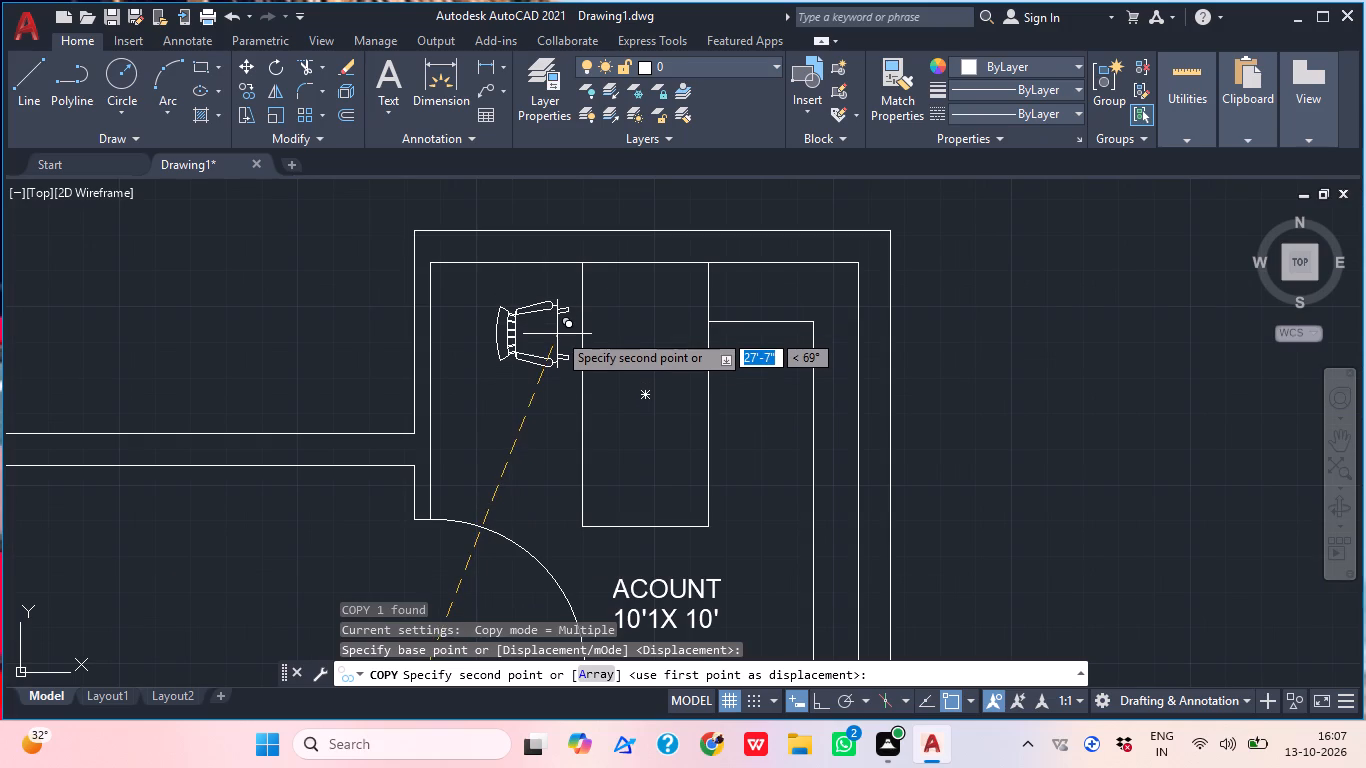
pyautogui.click(557, 333)
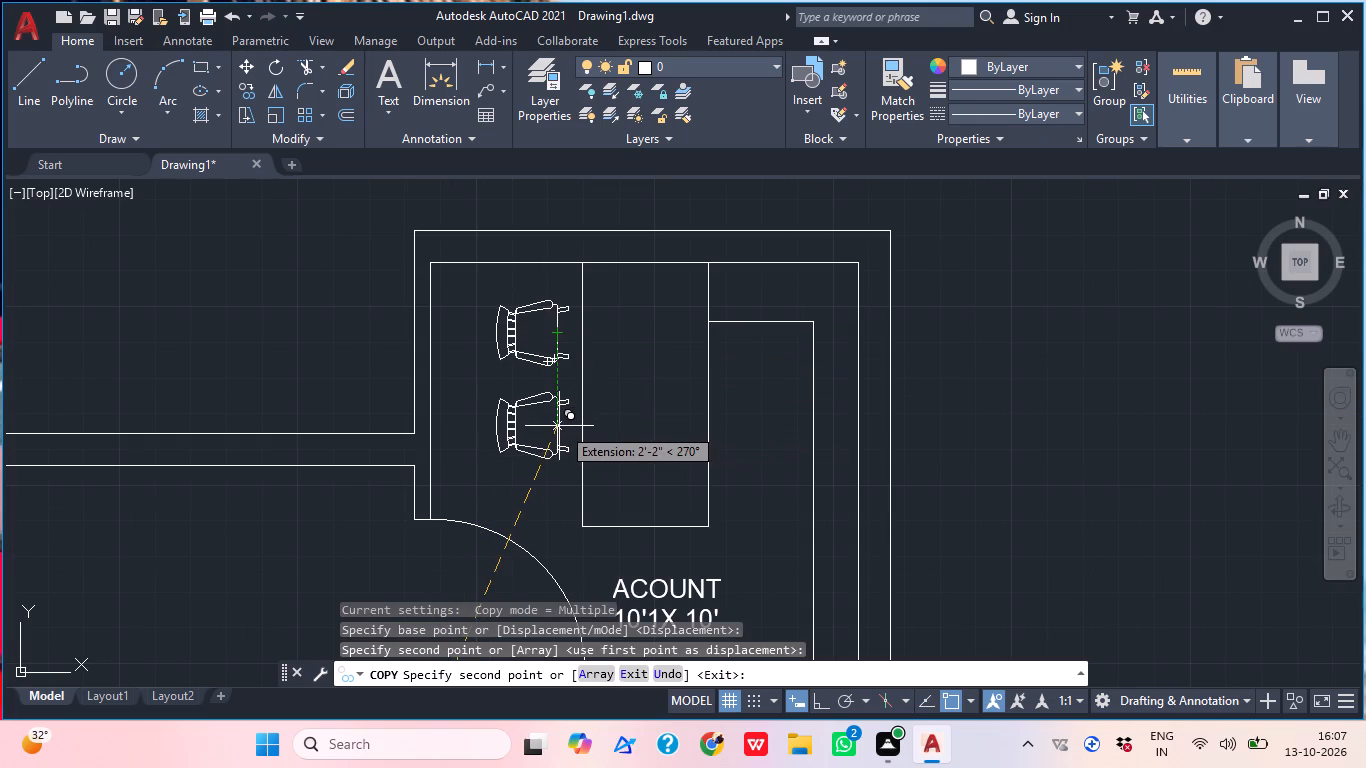
pyautogui.click(558, 426)
pyautogui.press('Escape')
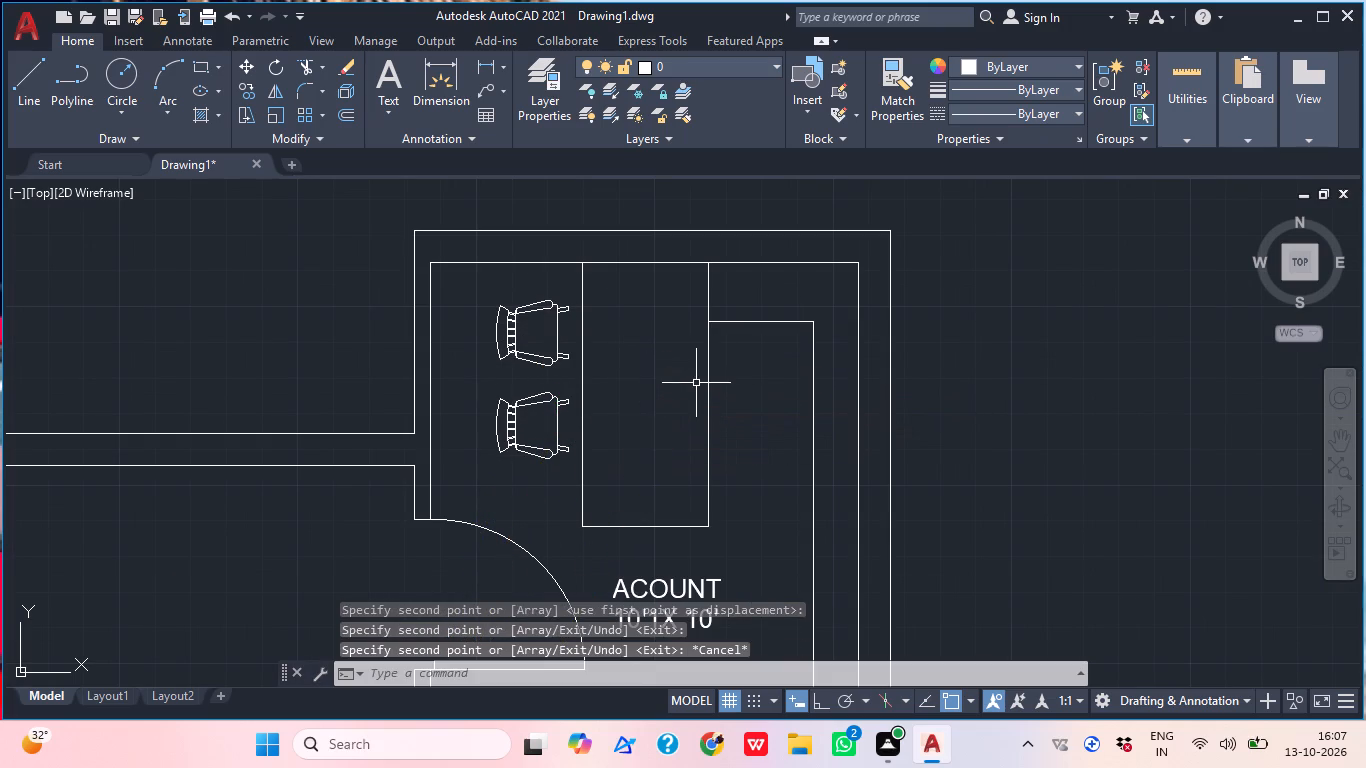
# Mirror the lower ACOUNT room chair to the desk's east side about a vertical line through the desk's middle, keeping the original.
pyautogui.click(570, 439)
pyautogui.moveTo(492, 424); pyautogui.dragTo(483, 424)
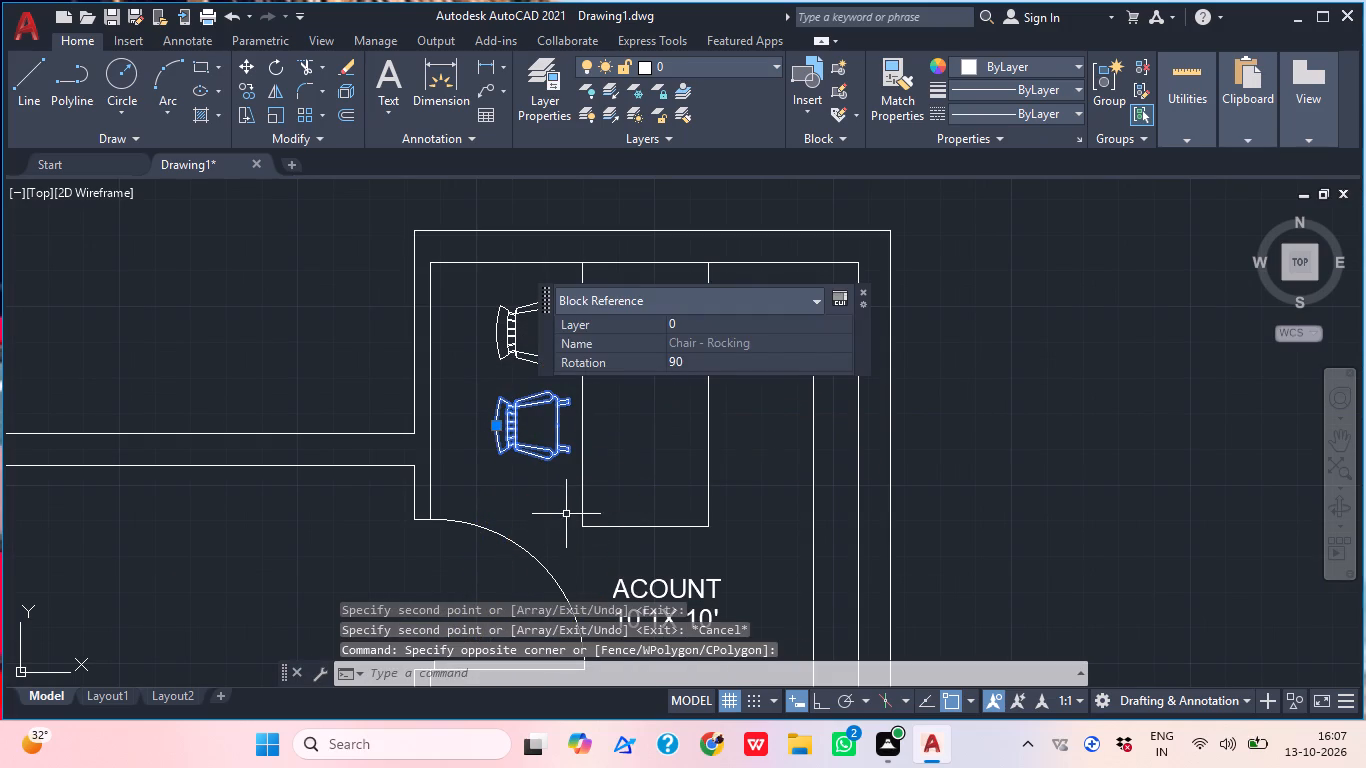
pyautogui.write('MI')
pyautogui.press('space')
pyautogui.moveTo(645, 525); pyautogui.dragTo(651, 499)
pyautogui.click(656, 127)
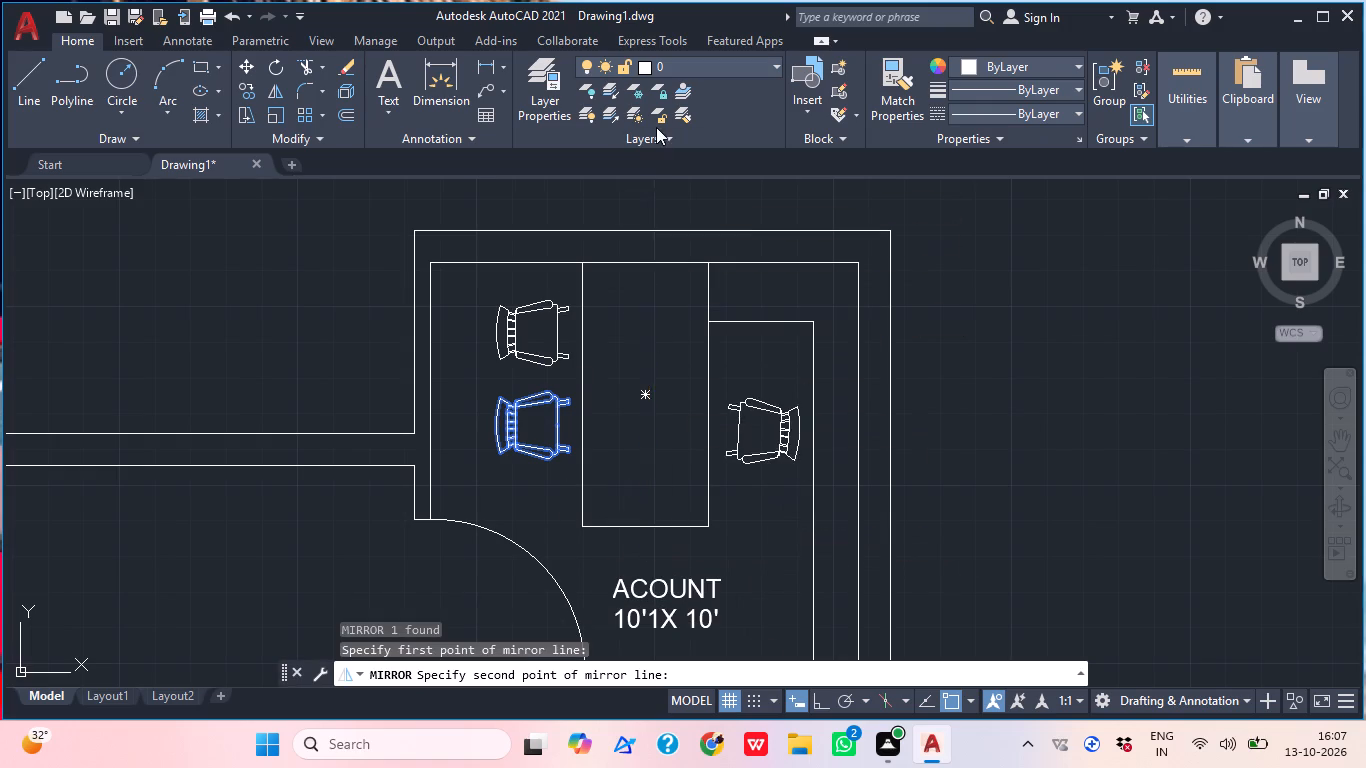
pyautogui.moveTo(624, 232); pyautogui.dragTo(598, 383, button='middle')
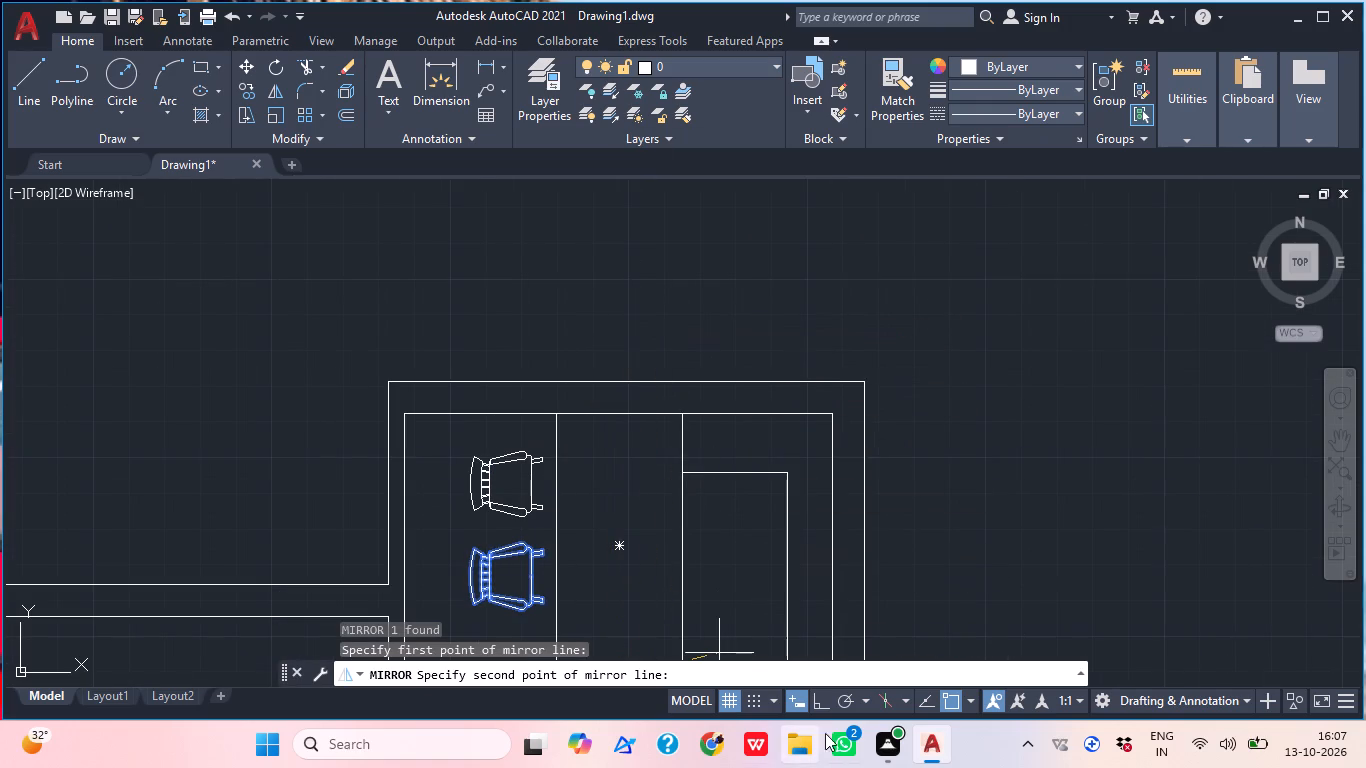
pyautogui.click(813, 701)
pyautogui.click(559, 242)
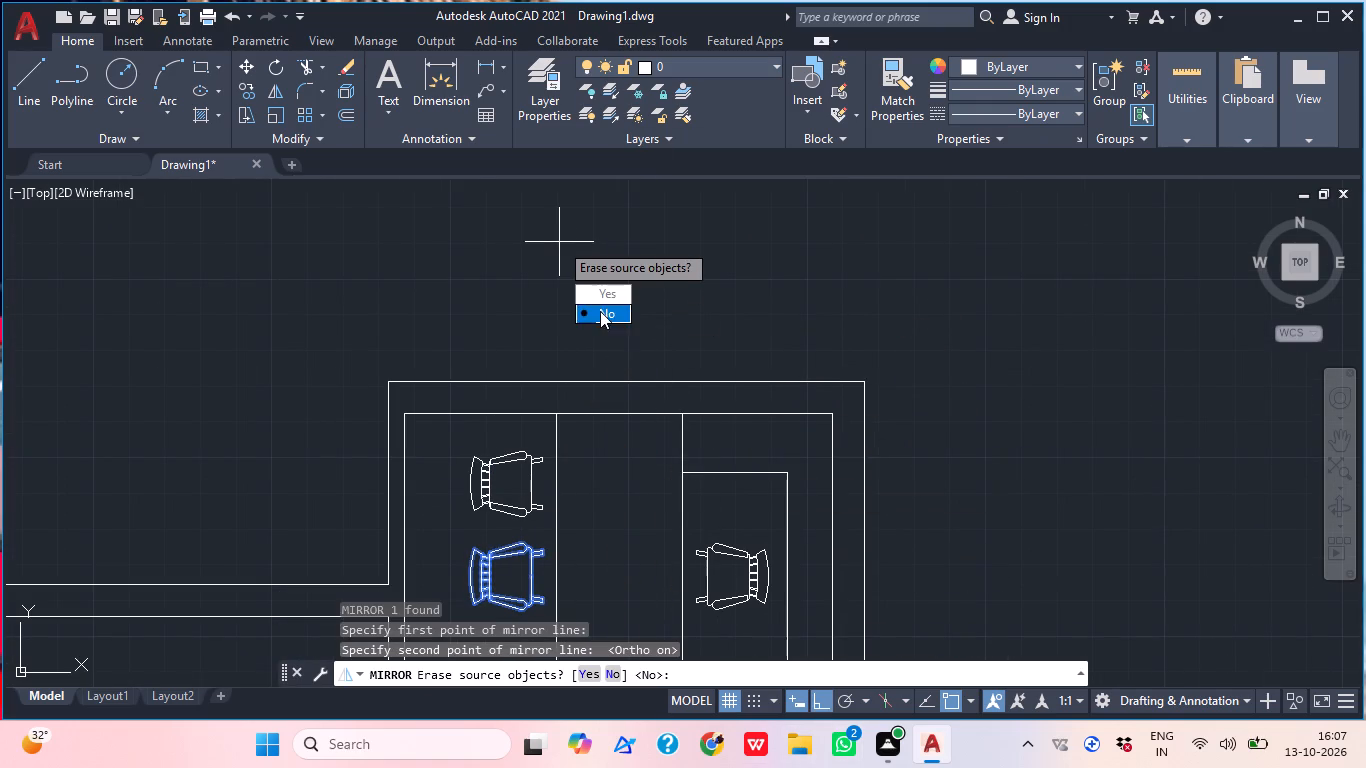
pyautogui.moveTo(599, 310); pyautogui.dragTo(559, 242)
# Move the mirrored ACOUNT room chair slightly north along the east side of the desk.
pyautogui.moveTo(631, 350); pyautogui.dragTo(581, 213, button='middle')
pyautogui.moveTo(724, 475); pyautogui.dragTo(710, 454)
pyautogui.click(700, 436)
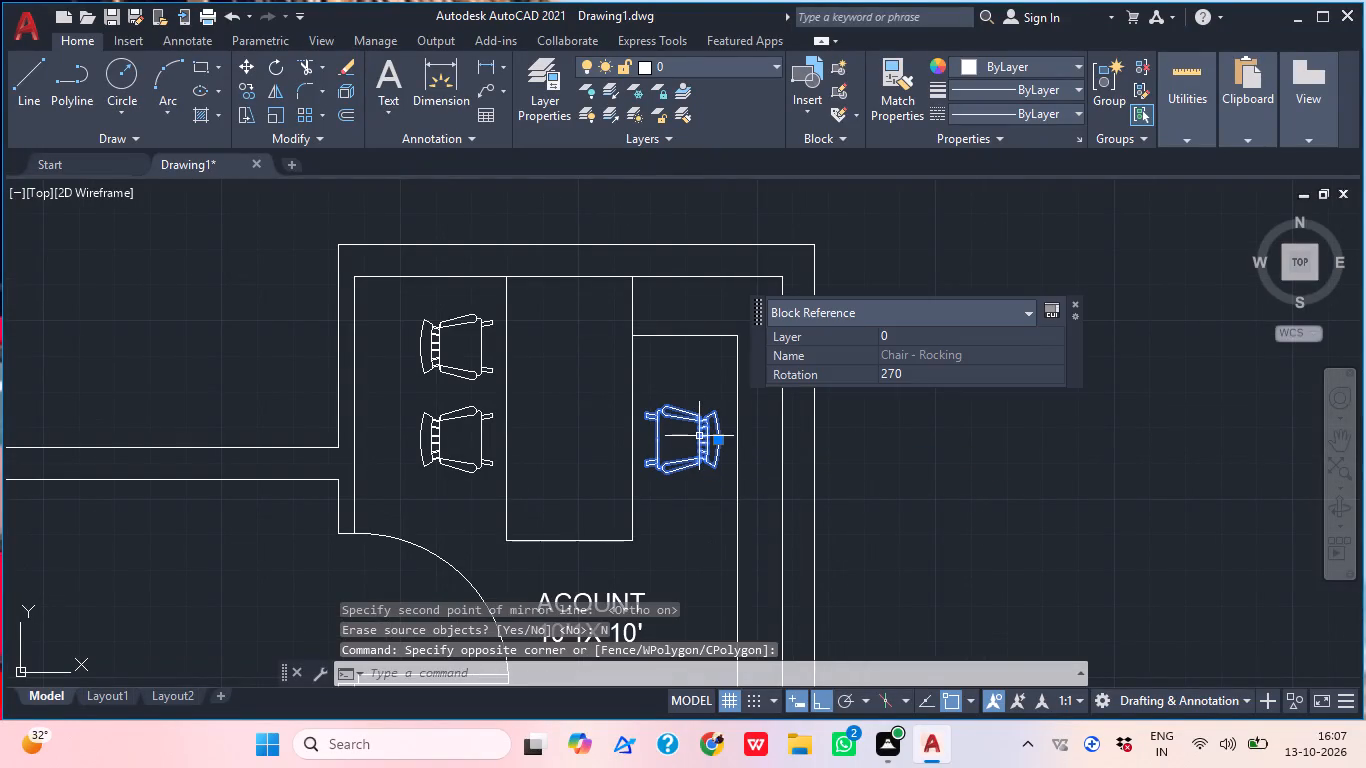
pyautogui.write('M')
pyautogui.press('space')
pyautogui.click(686, 423)
pyautogui.click(675, 385)
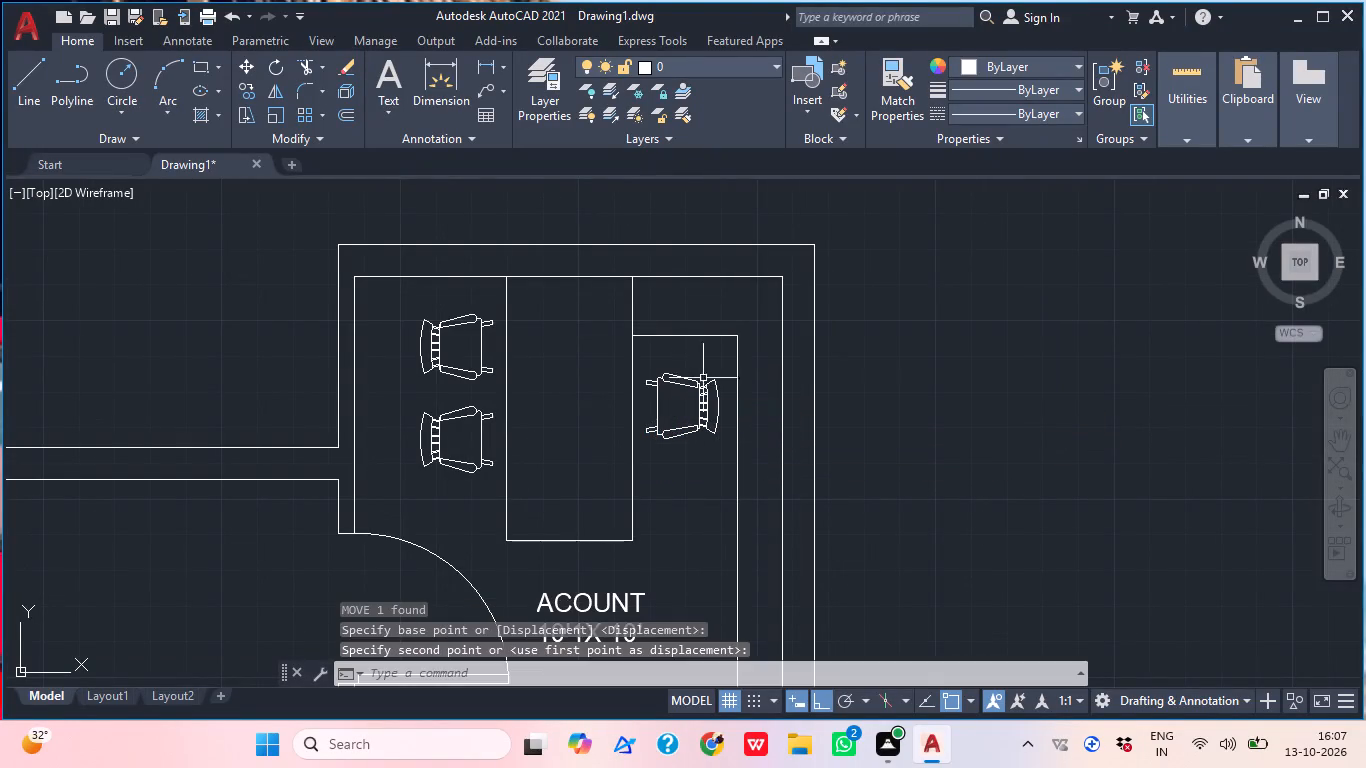
# Add a vertical linear dimension across the thickness of the north outer wall, beside the ACOUNT room corner.
pyautogui.scroll(-2, 778, 357)
pyautogui.moveTo(869, 399); pyautogui.dragTo(892, 453, button='middle')
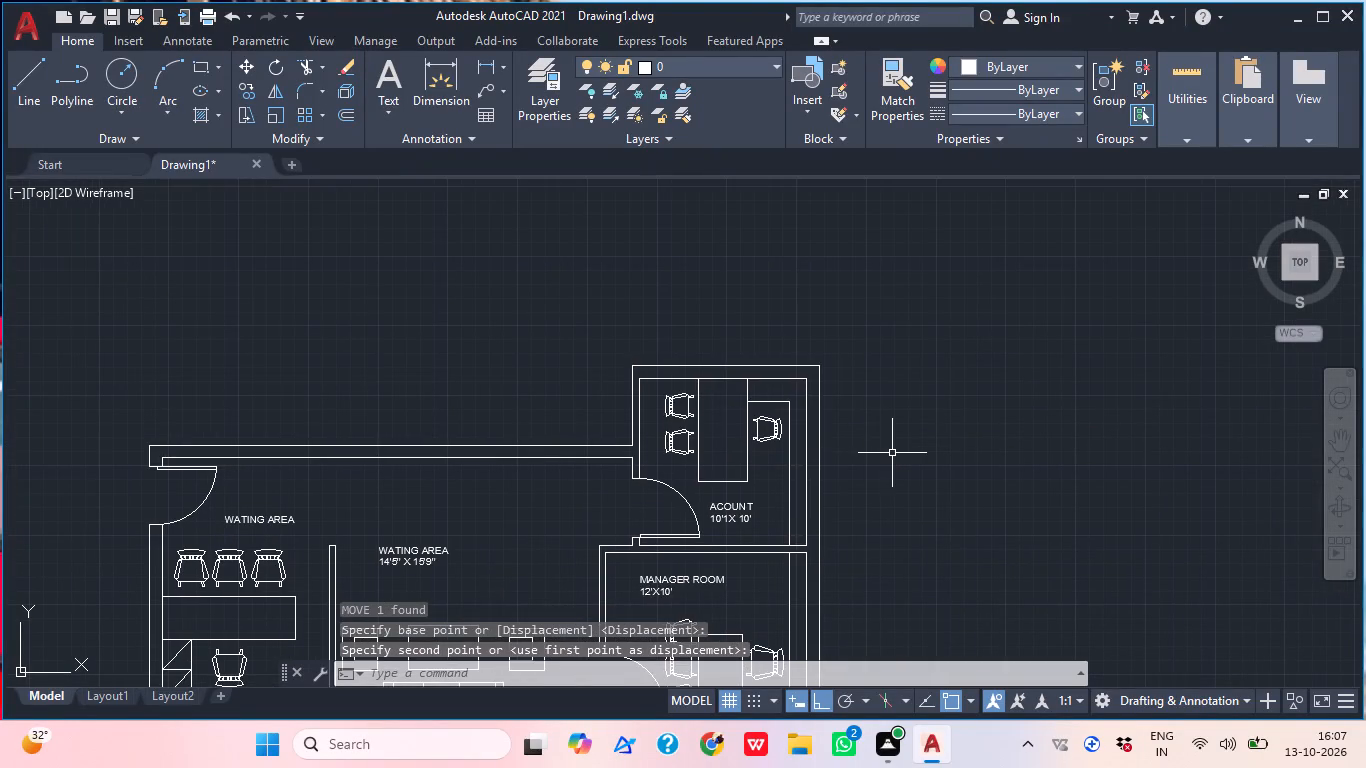
pyautogui.click(493, 69)
pyautogui.scroll(1, 640, 479)
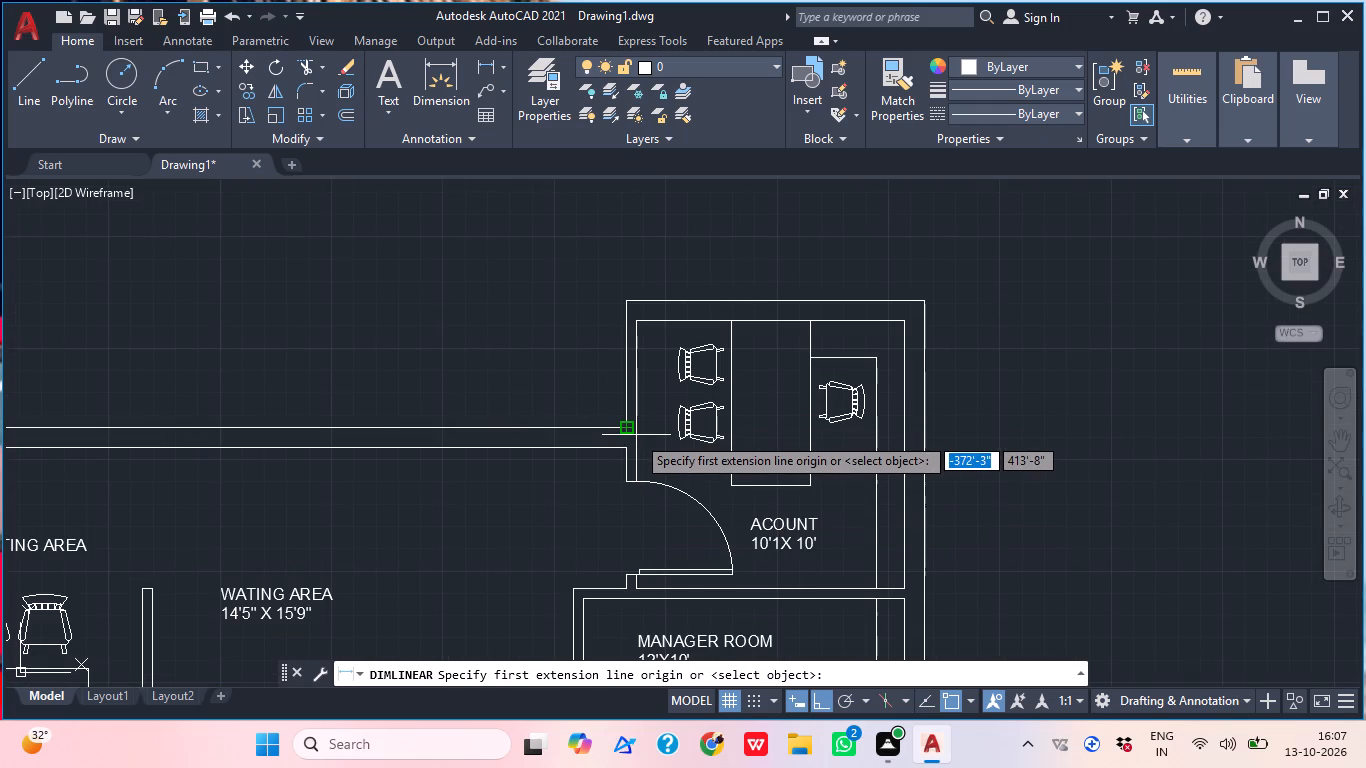
pyautogui.click(629, 431)
pyautogui.click(626, 451)
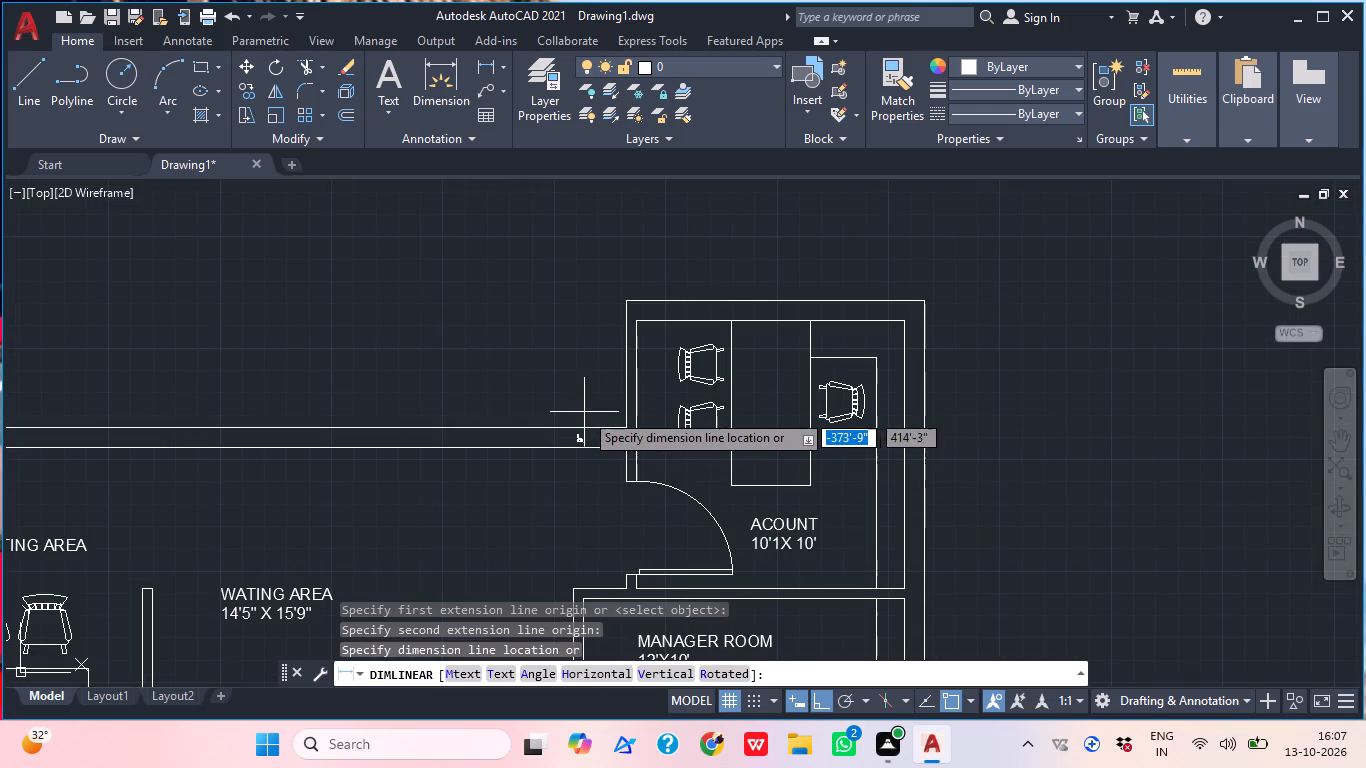
pyautogui.click(505, 427)
# Review the complete floor plan, including the new wall dimension and the free space beneath the plan.
pyautogui.scroll(2, 518, 508)
pyautogui.scroll(-2, 485, 441)
pyautogui.scroll(-1, 813, 361)
pyautogui.moveTo(817, 361); pyautogui.dragTo(638, 239, button='middle')
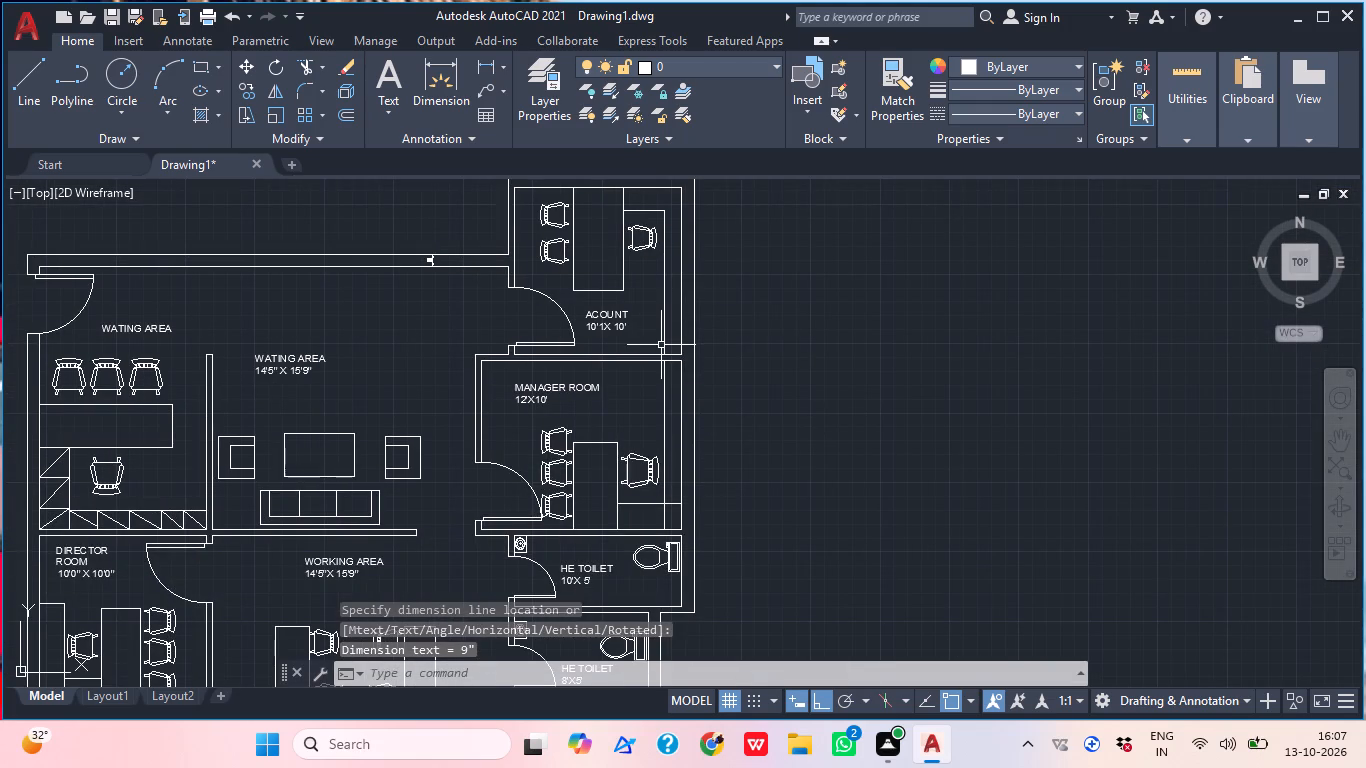
pyautogui.scroll(-2, 697, 344)
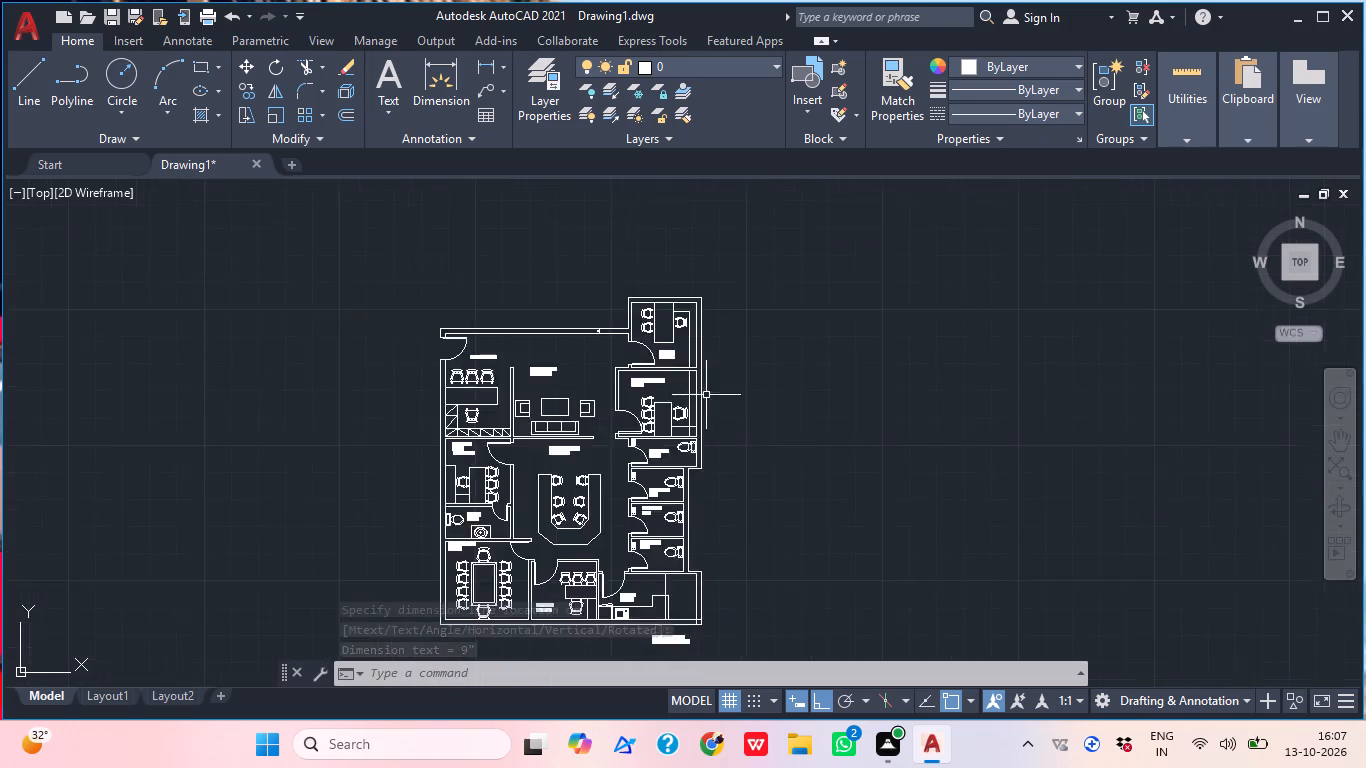
pyautogui.scroll(-1, 706, 394)
pyautogui.moveTo(689, 507); pyautogui.dragTo(667, 379, button='middle')
pyautogui.scroll(1, 709, 348)
pyautogui.moveTo(711, 373); pyautogui.dragTo(757, 414, button='middle')
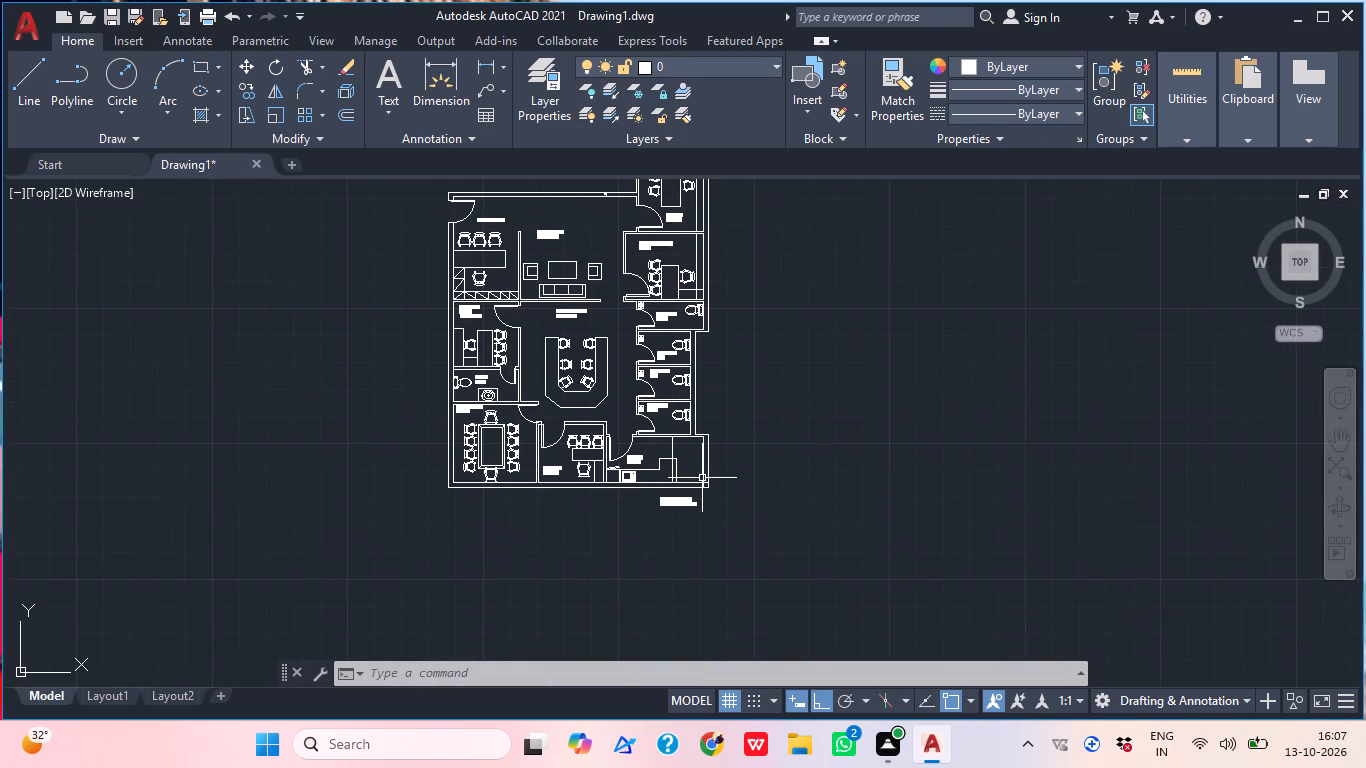
pyautogui.scroll(2, 721, 533)
pyautogui.scroll(-2, 775, 573)
pyautogui.moveTo(795, 571); pyautogui.dragTo(816, 563, button='middle')
pyautogui.moveTo(785, 556); pyautogui.dragTo(783, 605, button='middle')
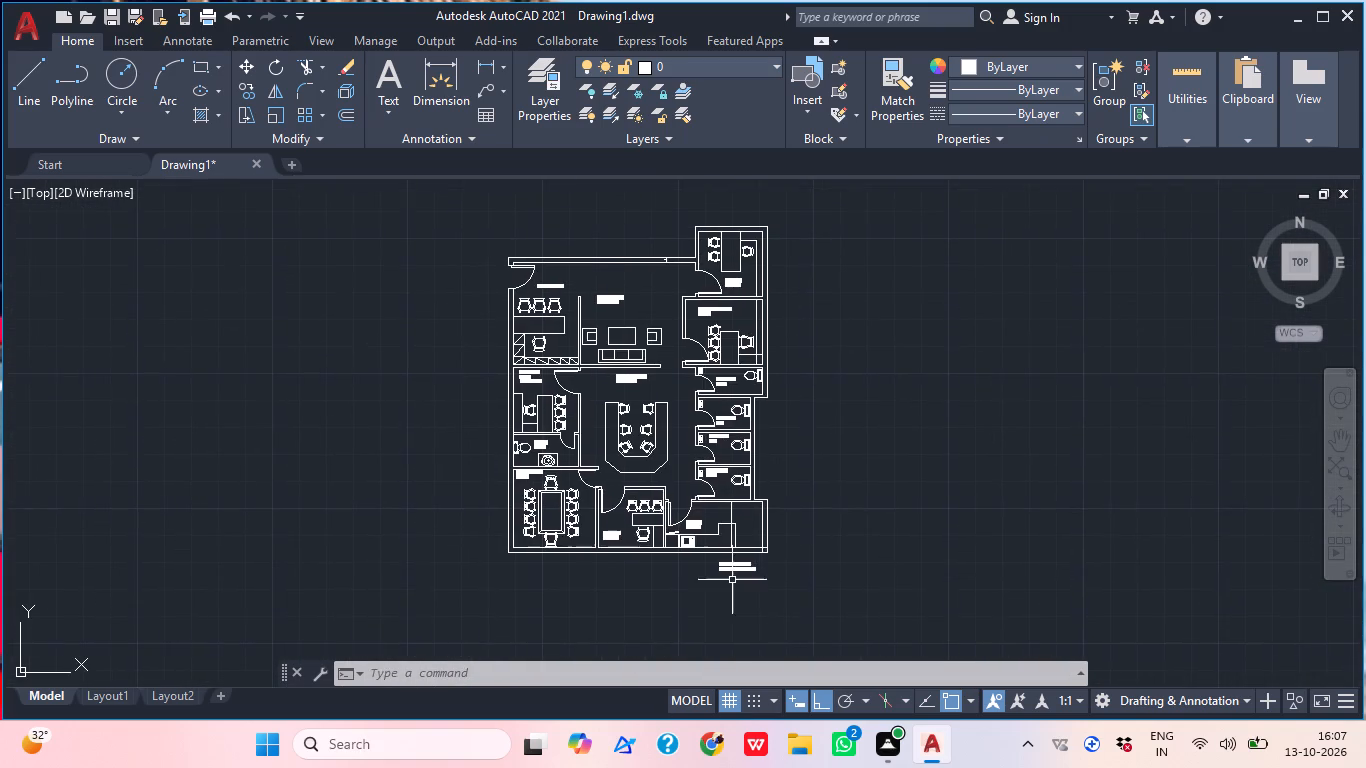
pyautogui.moveTo(731, 586); pyautogui.dragTo(811, 569, button='middle')
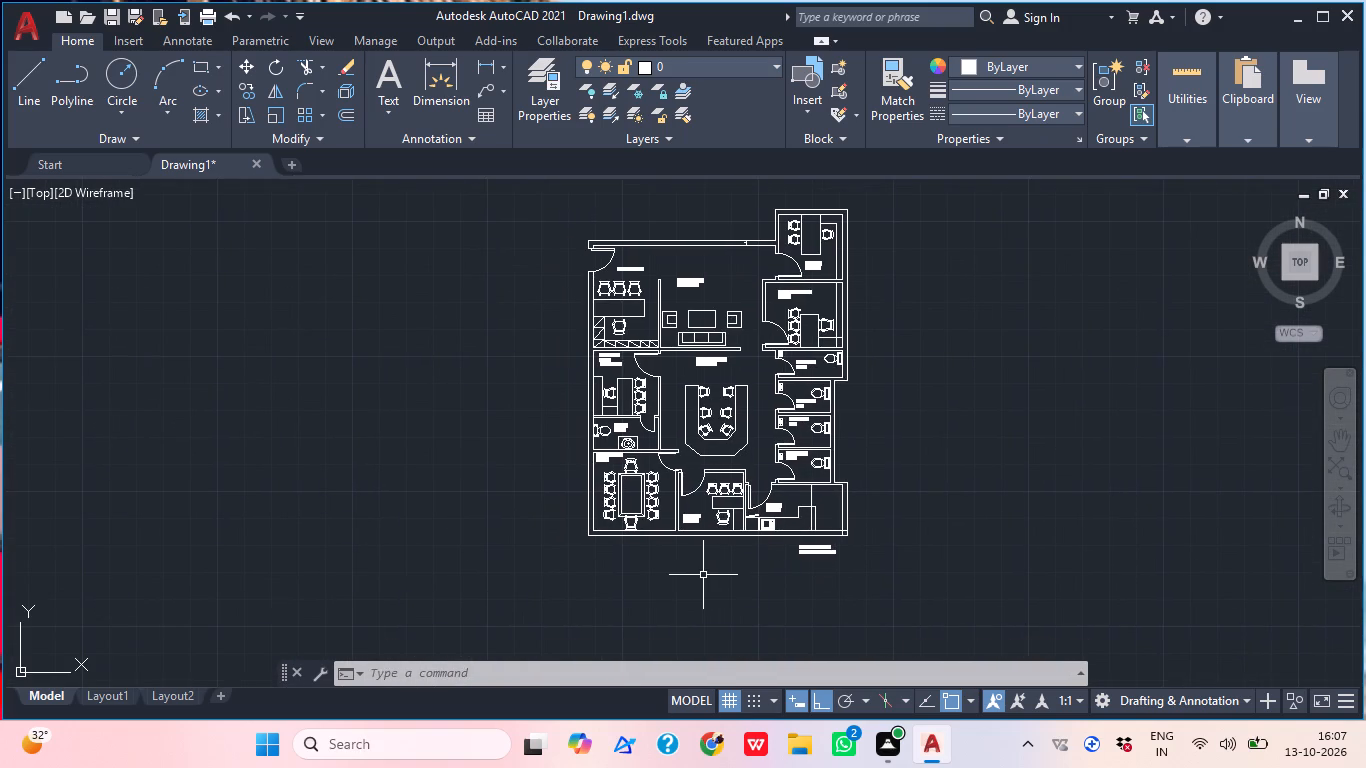
# Add the single-line title "PLAN OF A OFFICE BUILDING", about 1'-7" high, beneath the plan's south wall.
pyautogui.write('TEXT')
pyautogui.press('space')
pyautogui.moveTo(658, 623); pyautogui.dragTo(648, 564, button='middle')
pyautogui.scroll(1, 645, 552)
pyautogui.scroll(2, 550, 464)
pyautogui.click(550, 464)
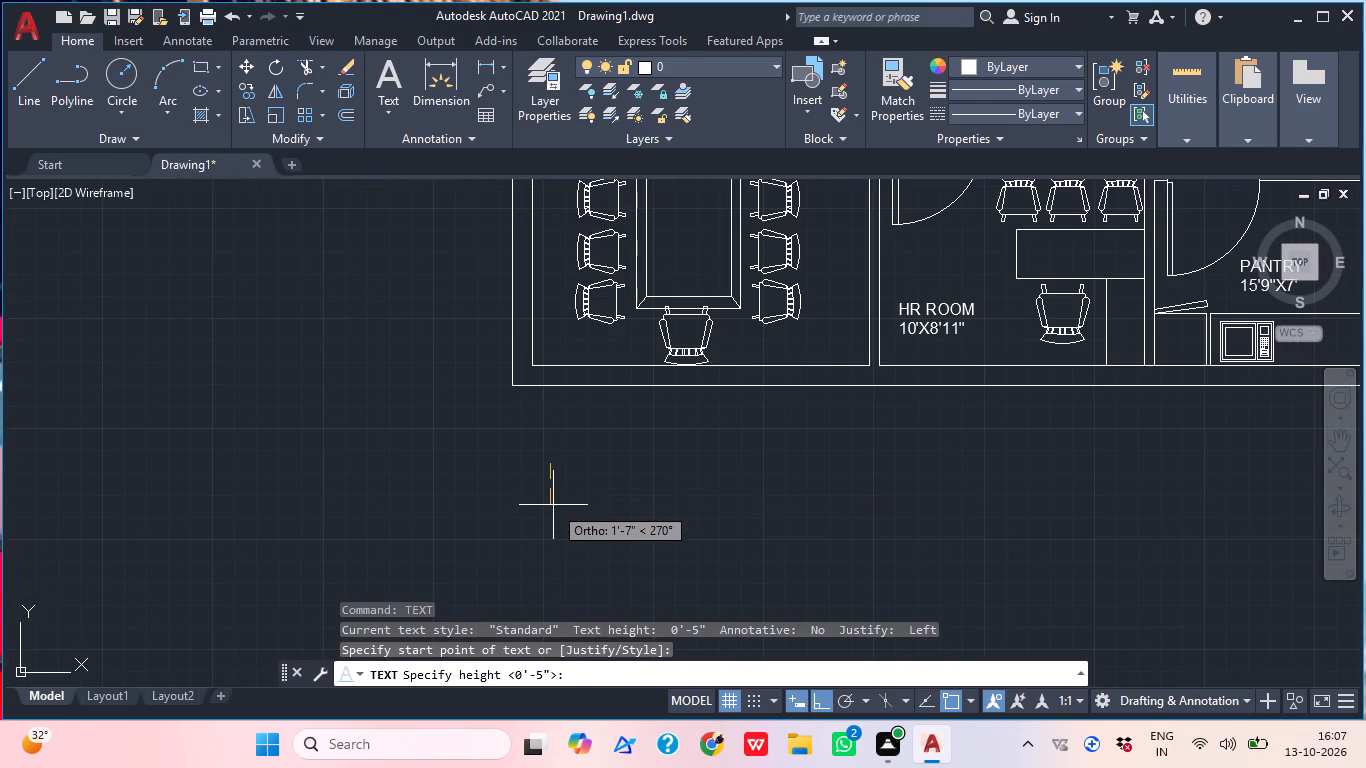
pyautogui.click(553, 505)
pyautogui.click(612, 467)
pyautogui.moveTo(645, 531); pyautogui.dragTo(591, 616, button='middle')
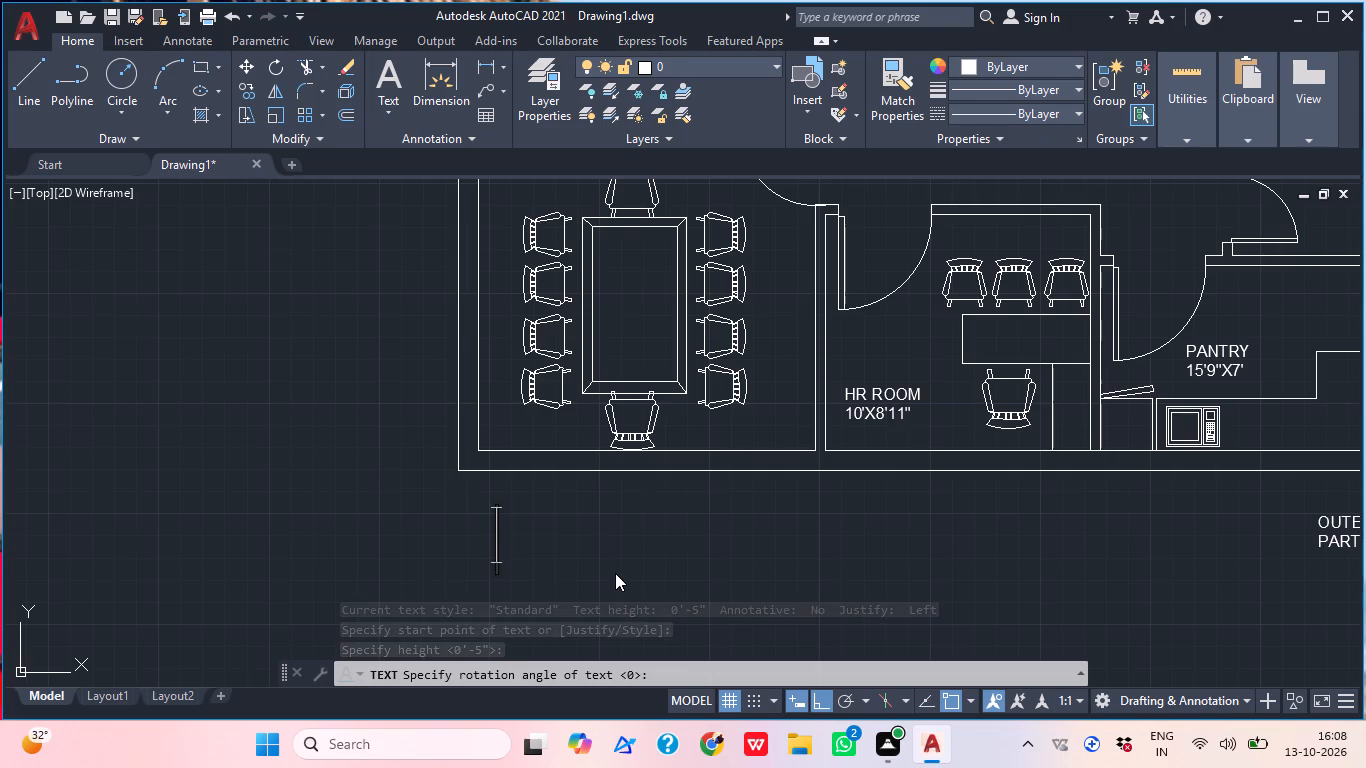
pyautogui.write('PLAN OF')
pyautogui.press('space')
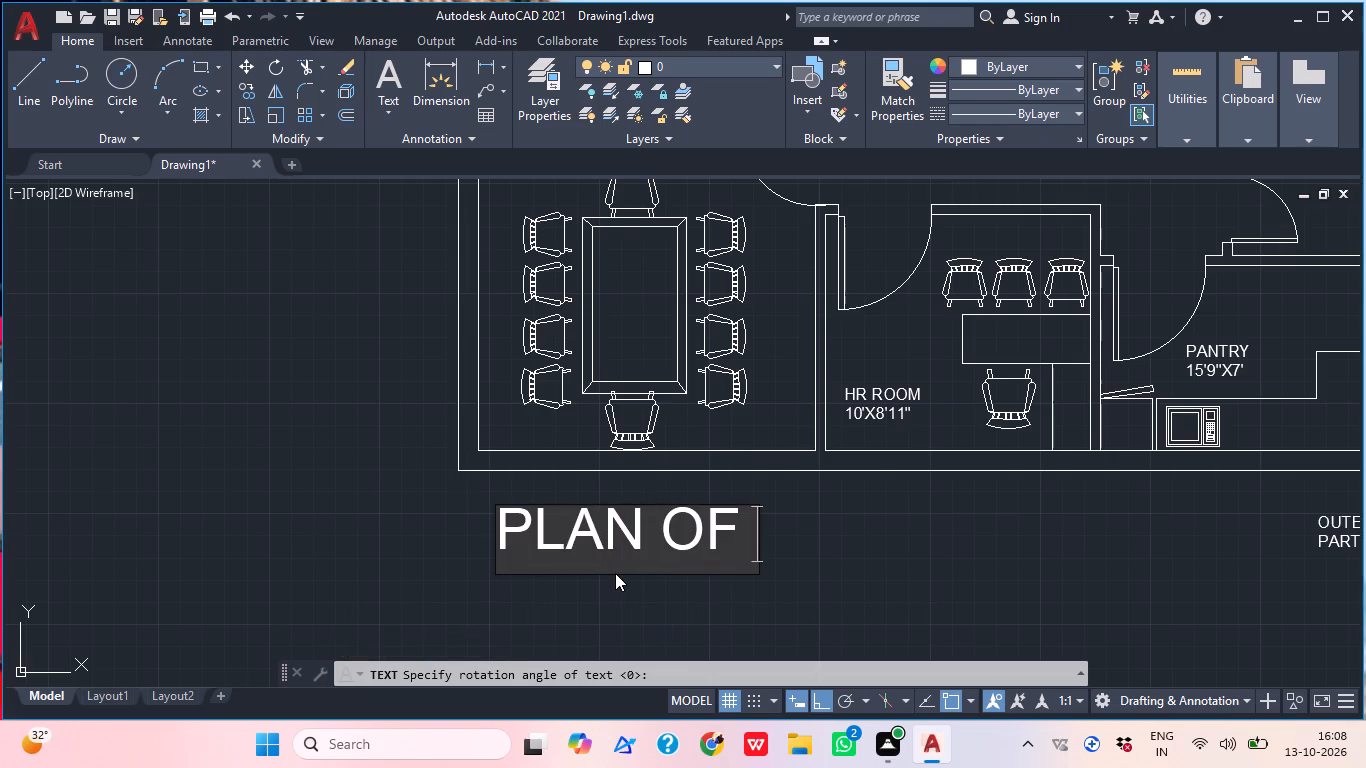
pyautogui.write('A')
pyautogui.press('space')
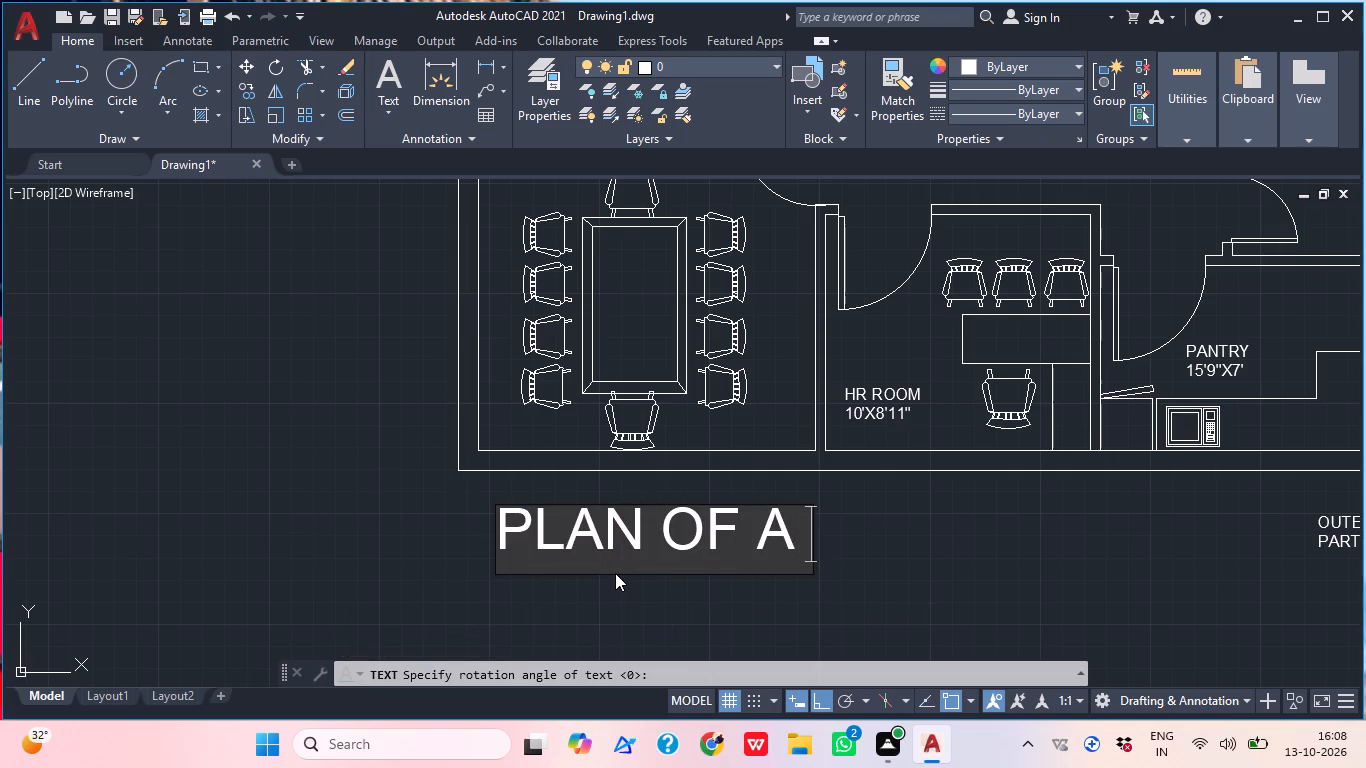
pyautogui.write('OFFICE BUILDIH')
pyautogui.press('BackSpace')
pyautogui.press('BackSpace')
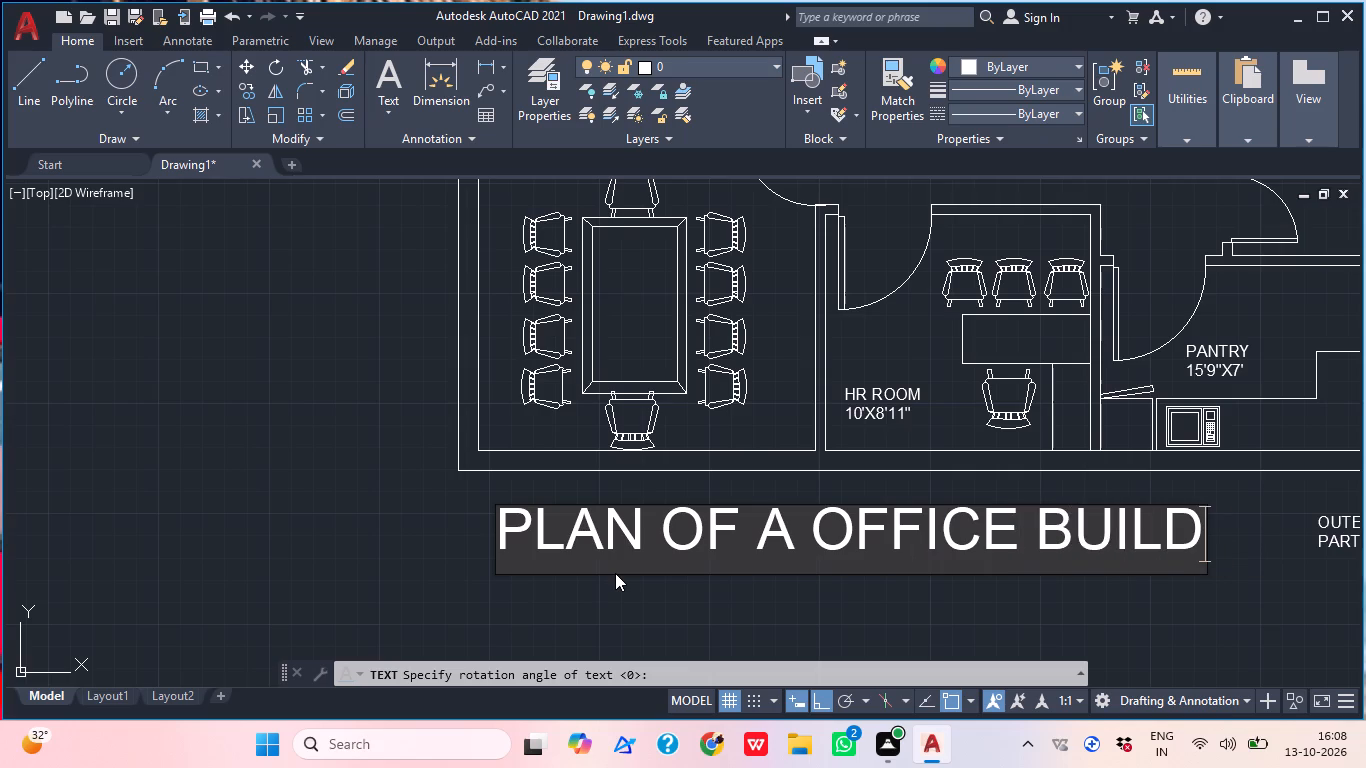
pyautogui.press('n')
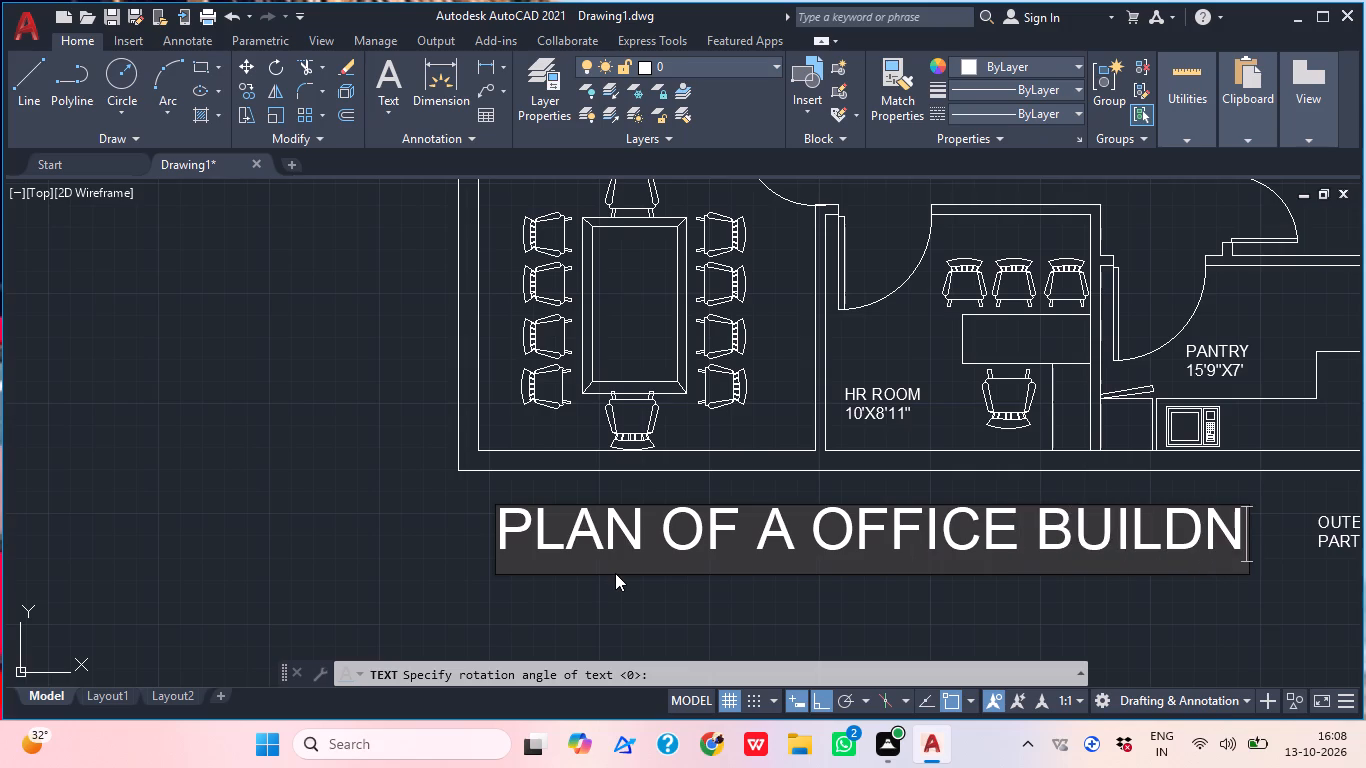
pyautogui.press('BackSpace')
pyautogui.write('ING')
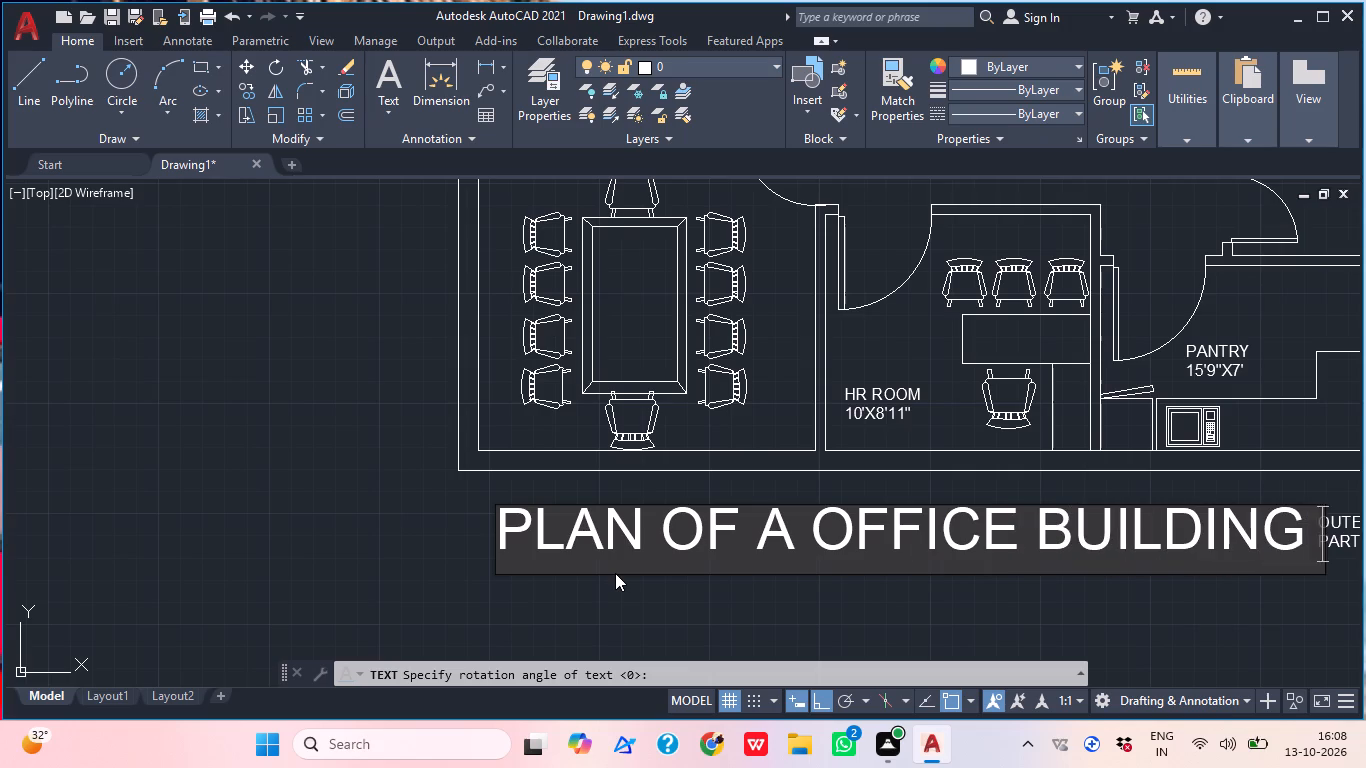
pyautogui.press('space')
pyautogui.click(750, 582)
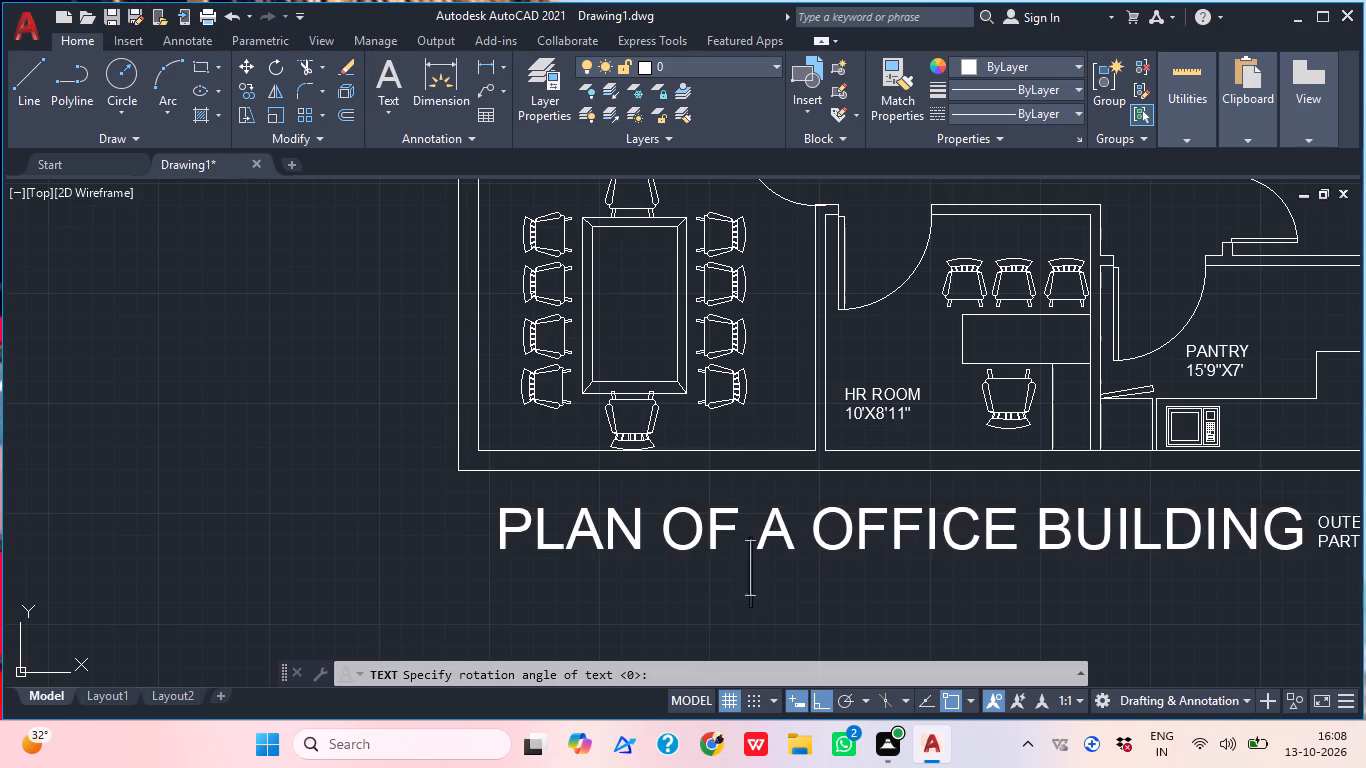
pyautogui.press('Escape')
# Draw a horizontal underline about 30'-4" long beneath the full width of the plan title.
pyautogui.scroll(-2, 759, 583)
pyautogui.moveTo(822, 598); pyautogui.dragTo(681, 523, button='middle')
pyautogui.scroll(1, 823, 479)
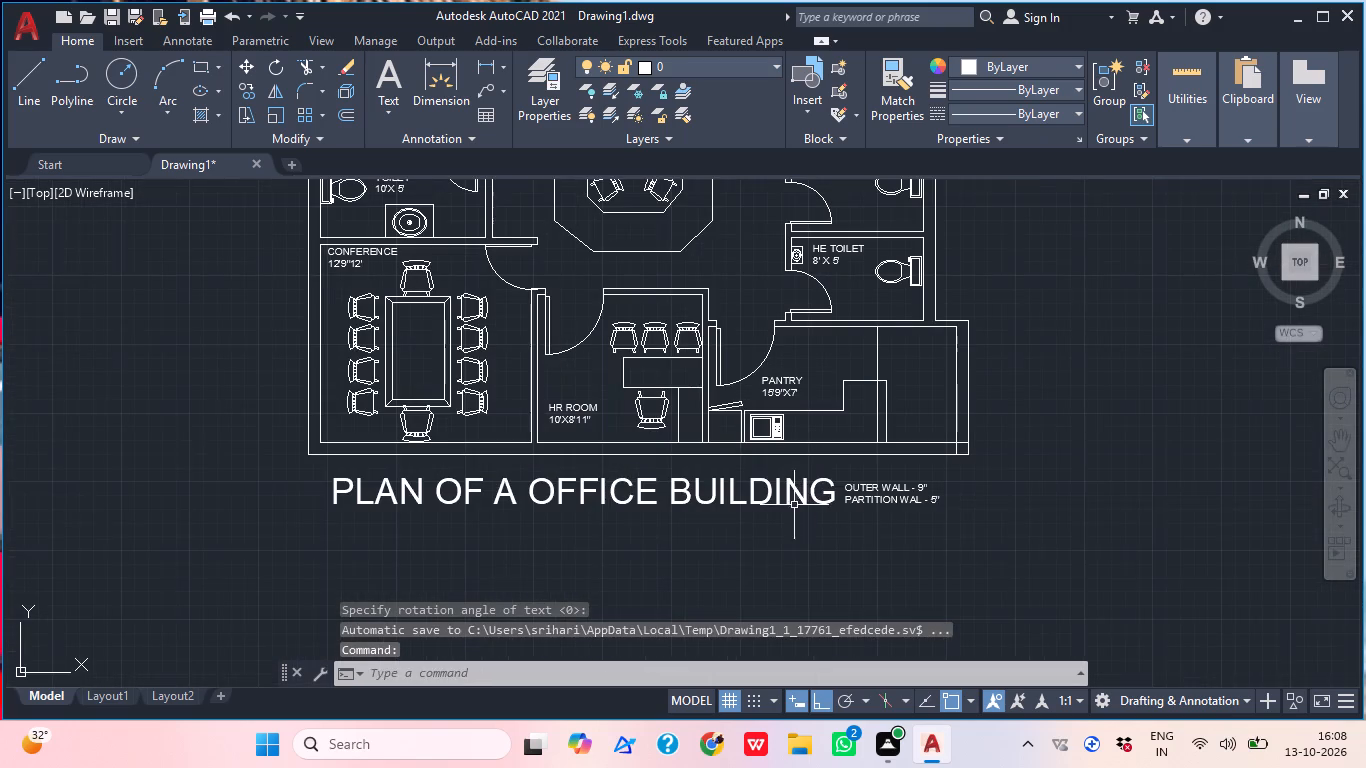
pyautogui.write('L')
pyautogui.press('space')
pyautogui.scroll(3, 403, 537)
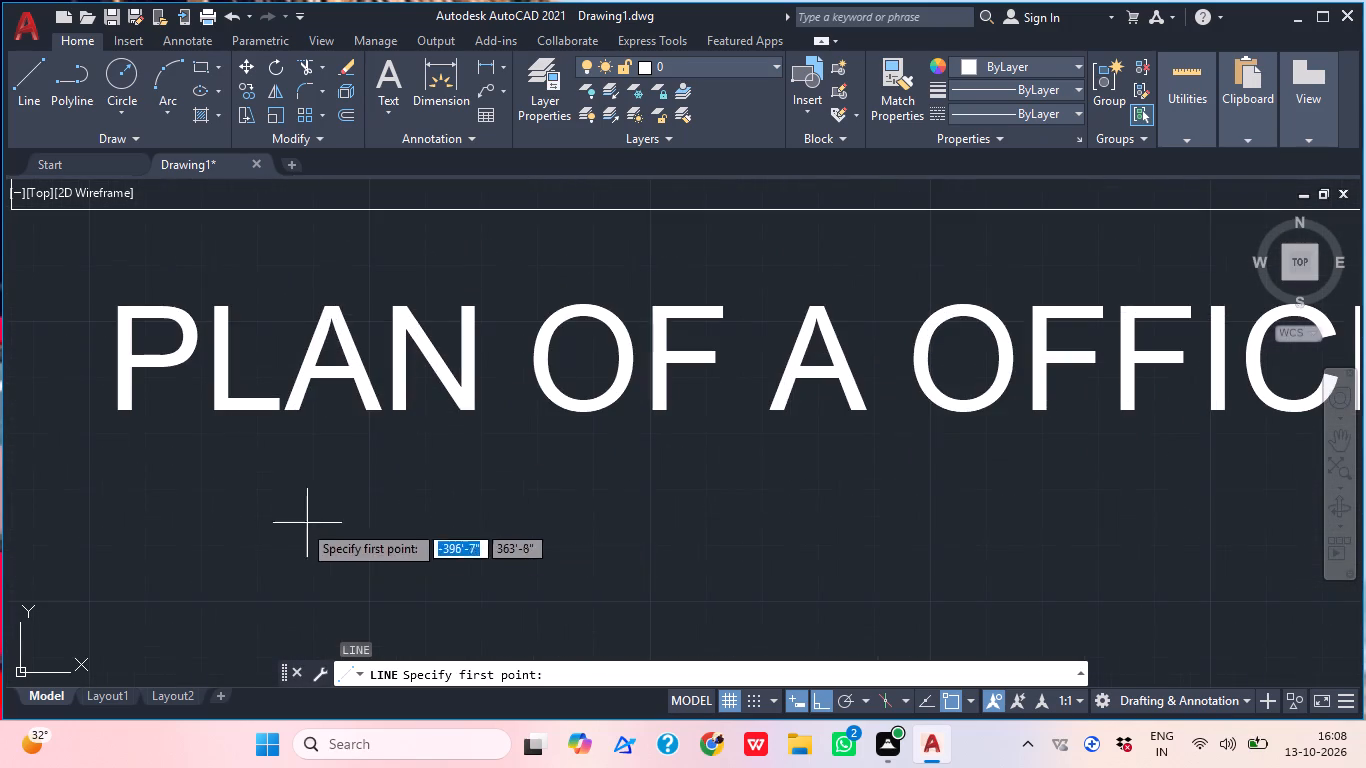
pyautogui.click(104, 450)
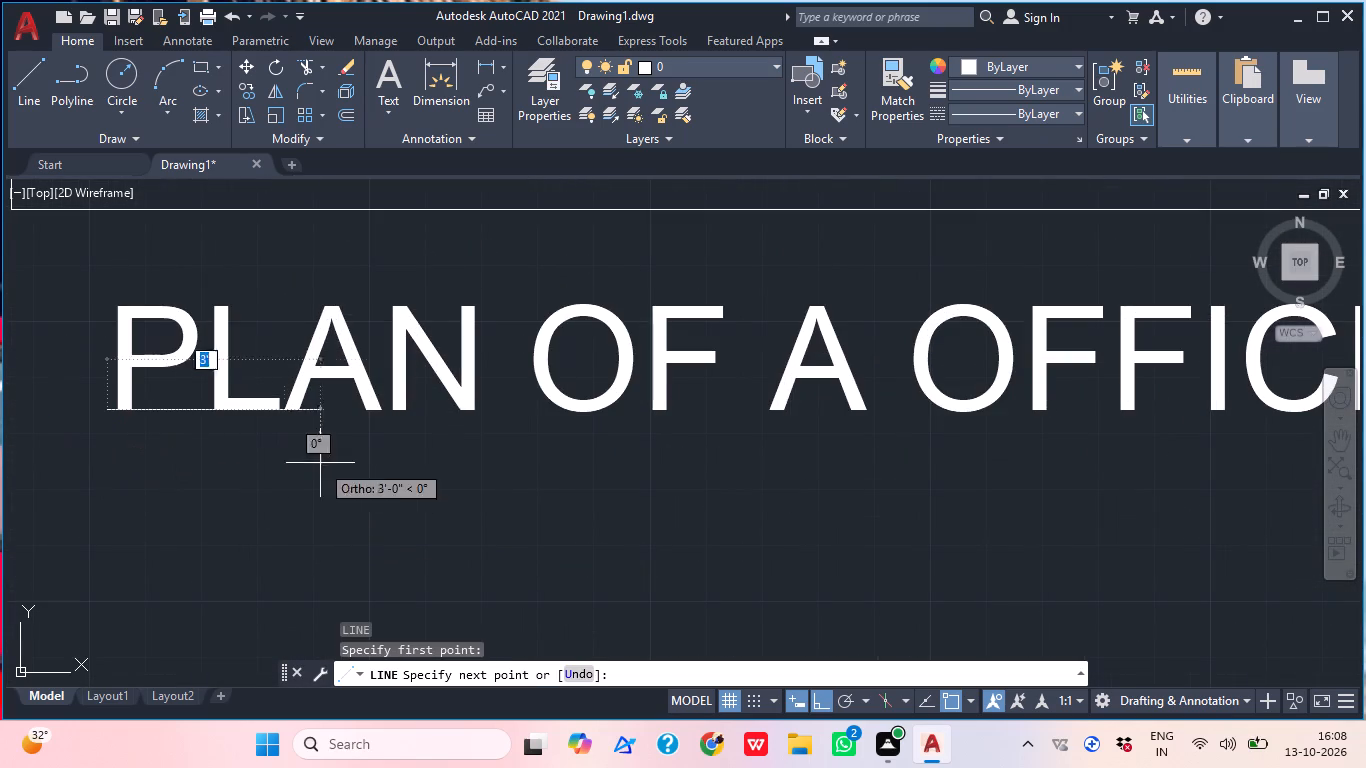
pyautogui.hotkey('ctrl', 'z')
pyautogui.click(118, 458)
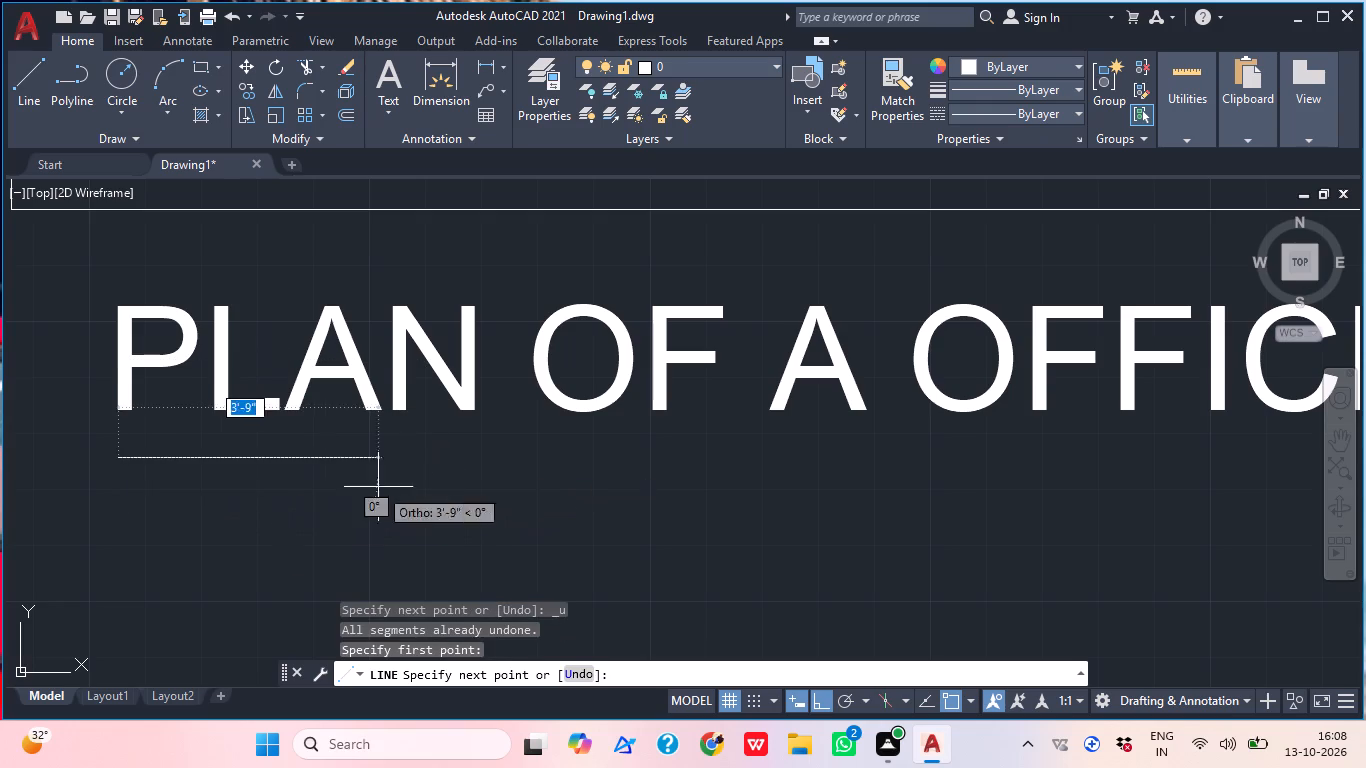
pyautogui.scroll(-3, 679, 504)
pyautogui.scroll(3, 1057, 492)
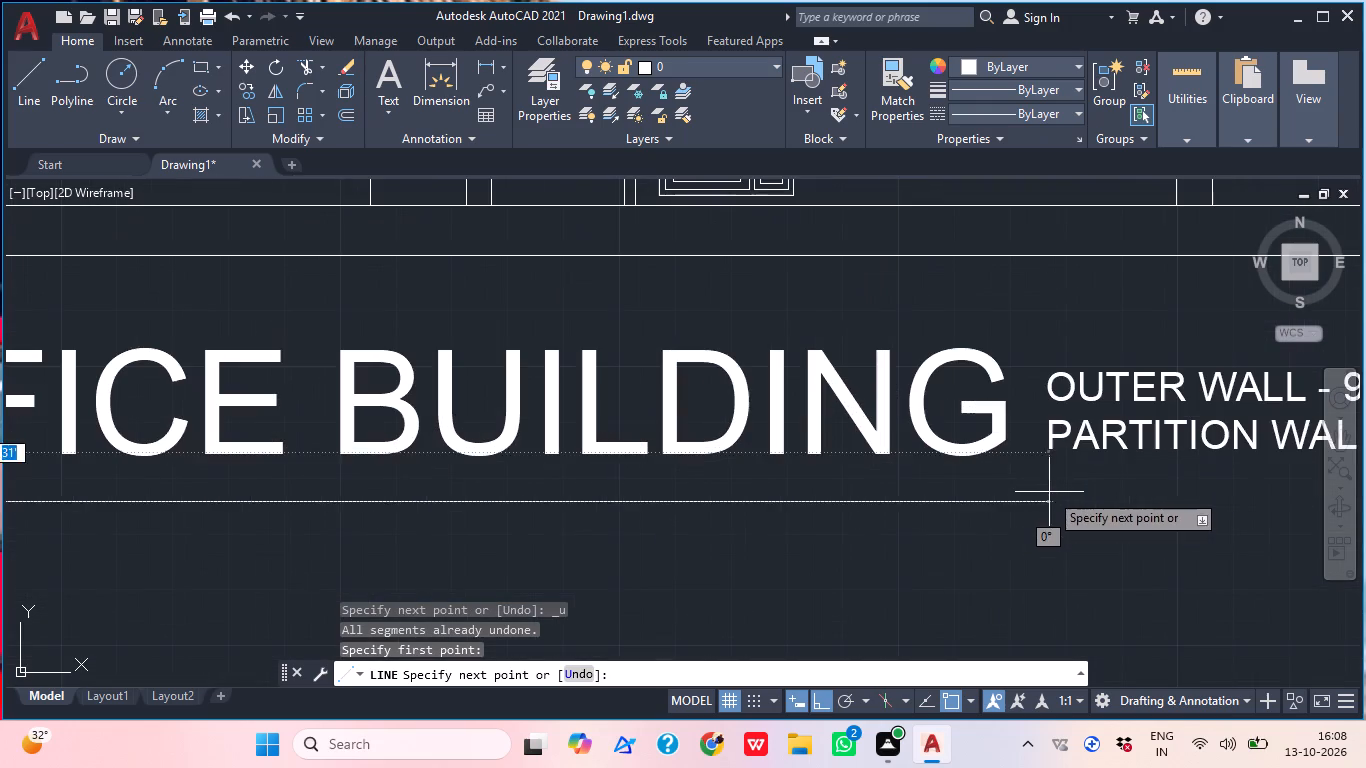
pyautogui.click(1010, 489)
pyautogui.hotkey('ctrl', 'z')
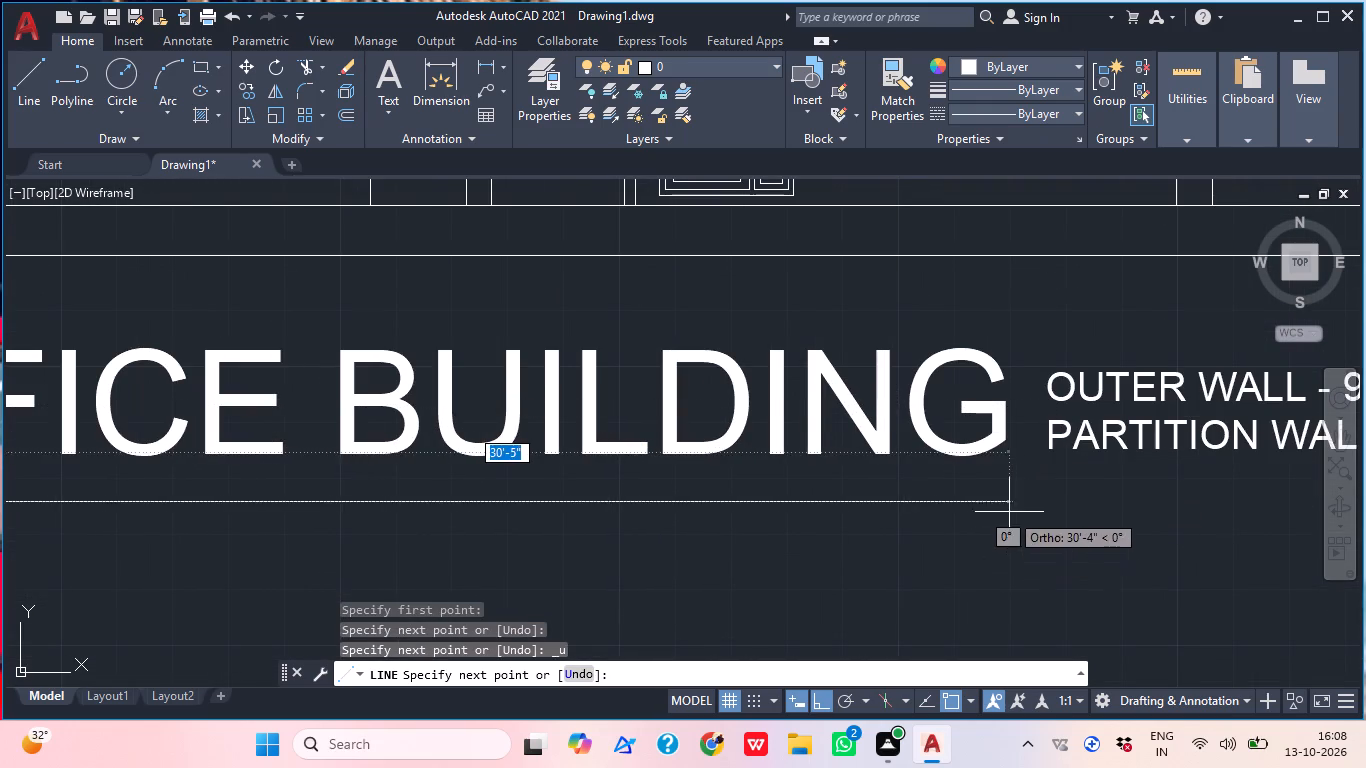
pyautogui.click(1005, 501)
pyautogui.scroll(-2, 1115, 488)
pyautogui.press('Escape')
pyautogui.scroll(-1, 921, 575)
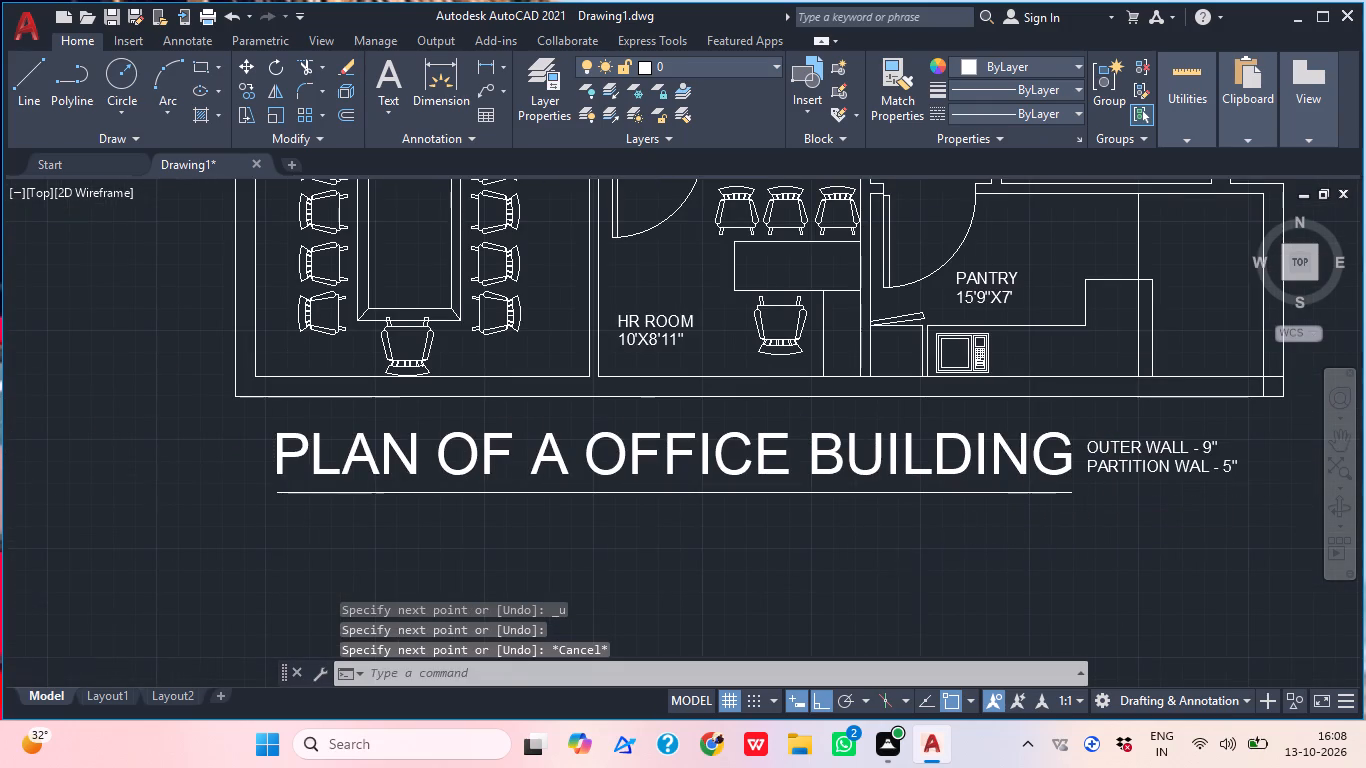
# Review the complete floor plan with its underlined title and the wall-thickness note beside it.
pyautogui.moveTo(994, 575); pyautogui.dragTo(1084, 559, button='middle')
pyautogui.moveTo(1062, 551); pyautogui.dragTo(859, 615, button='middle')
pyautogui.scroll(-1, 914, 552)
pyautogui.moveTo(1016, 546); pyautogui.dragTo(867, 630, button='middle')
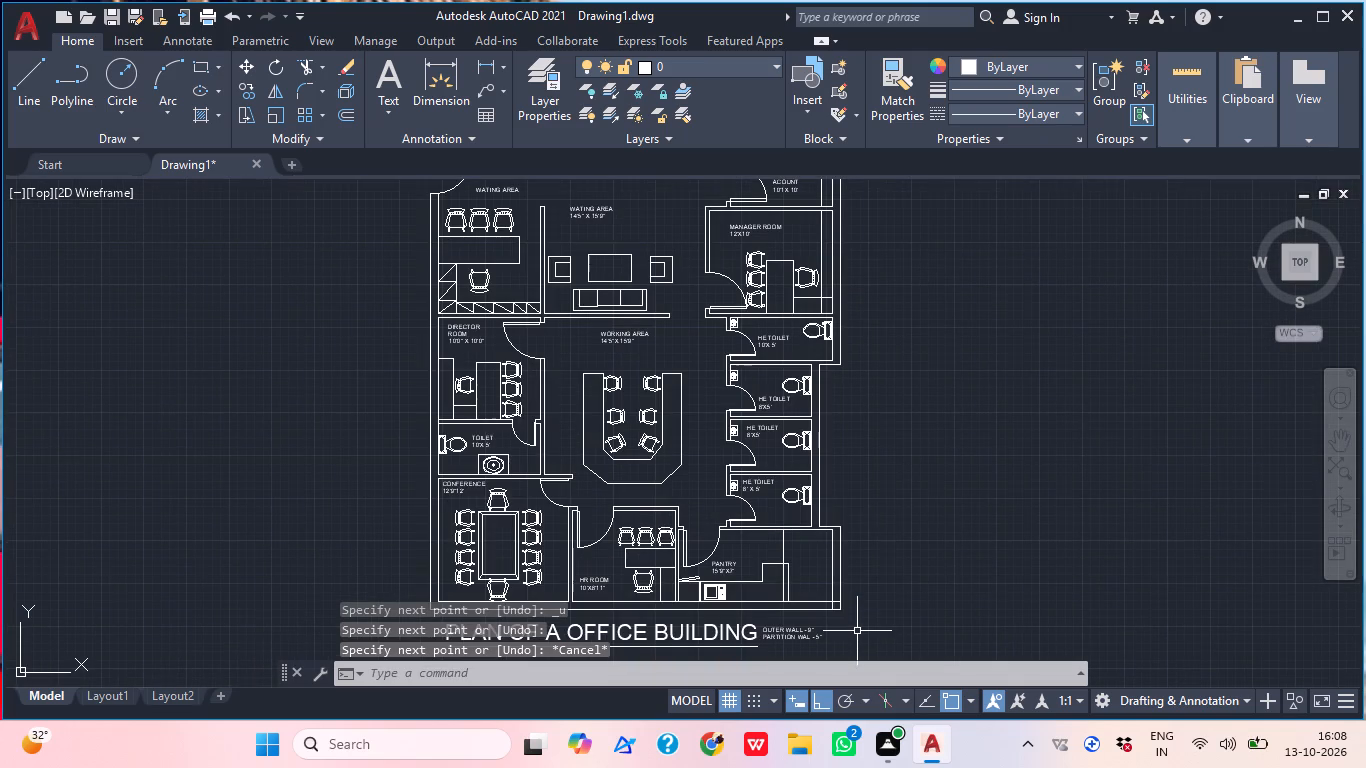
pyautogui.press('s')
pyautogui.click(1041, 451)
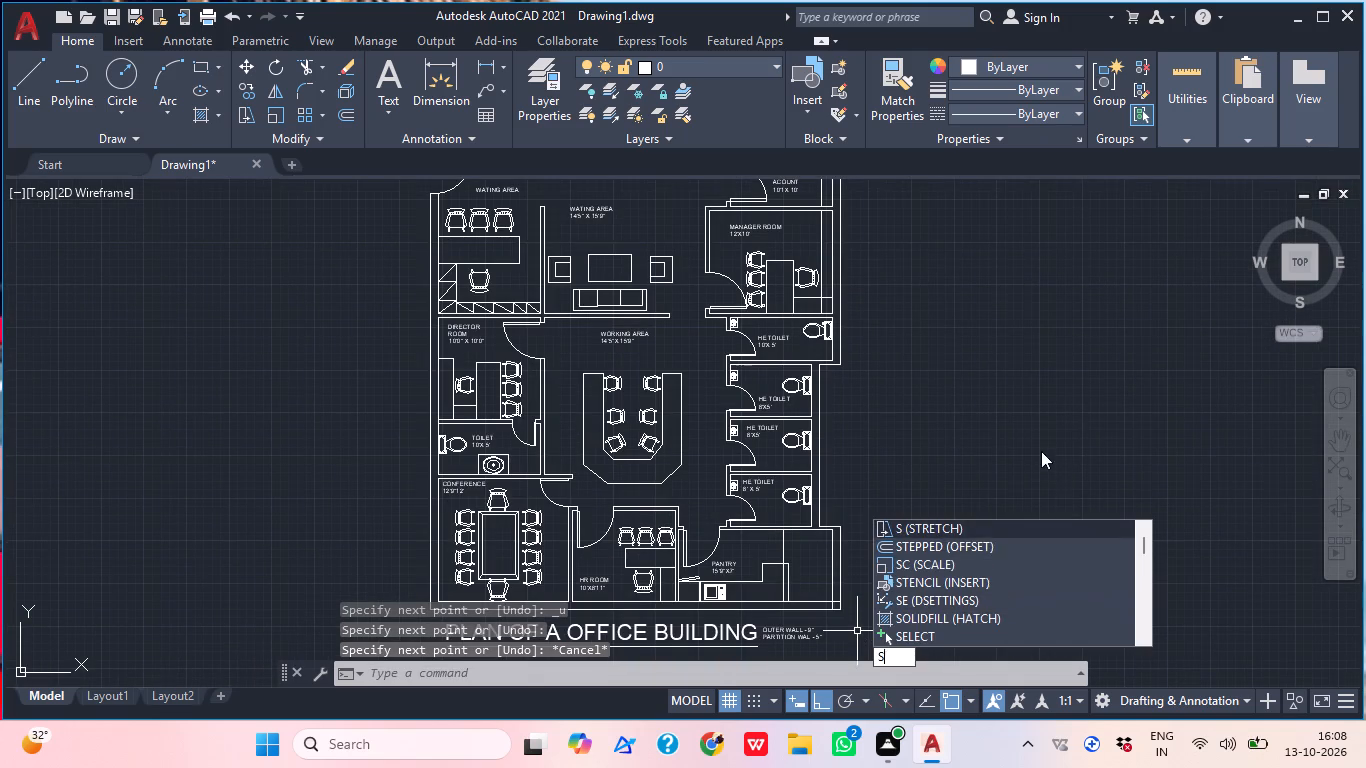
pyautogui.click(1055, 477)
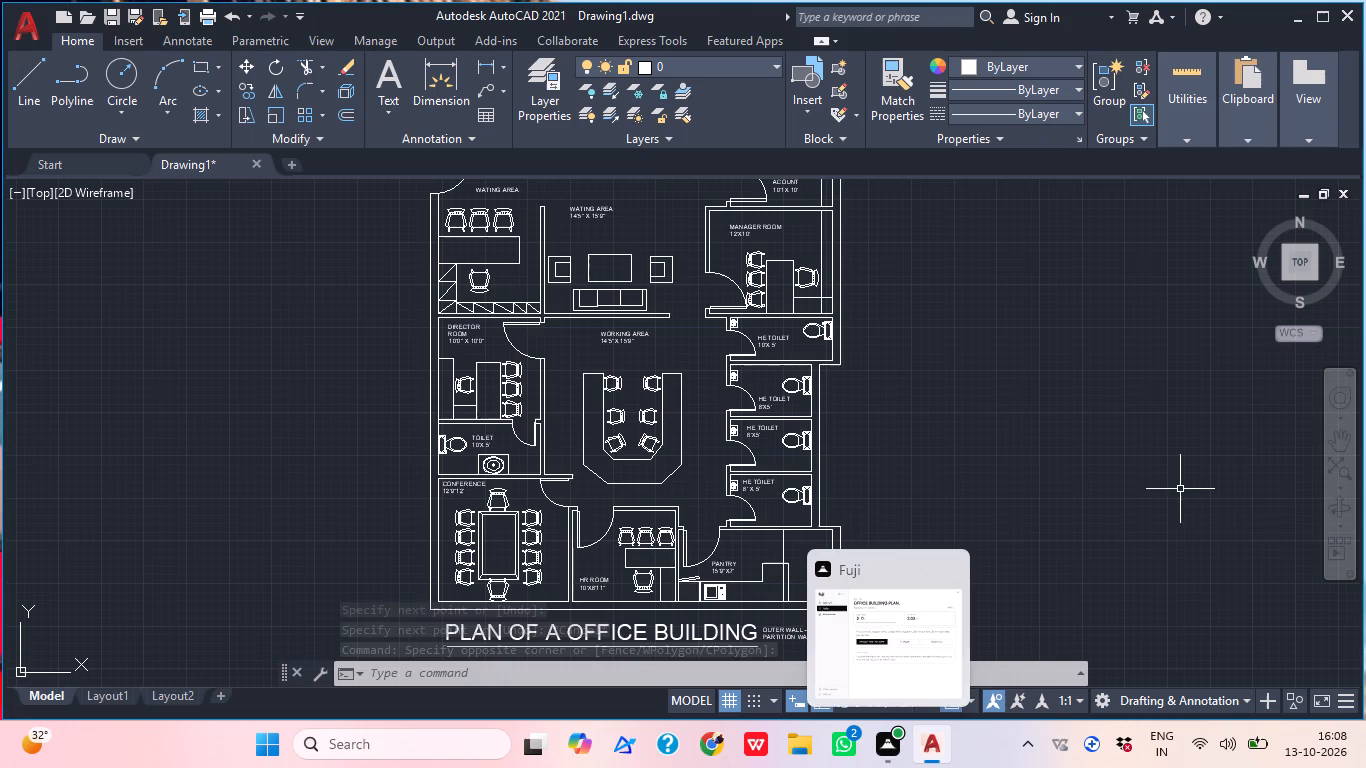
pyautogui.scroll(-2, 965, 507)
pyautogui.moveTo(972, 551); pyautogui.dragTo(907, 539, button='middle')
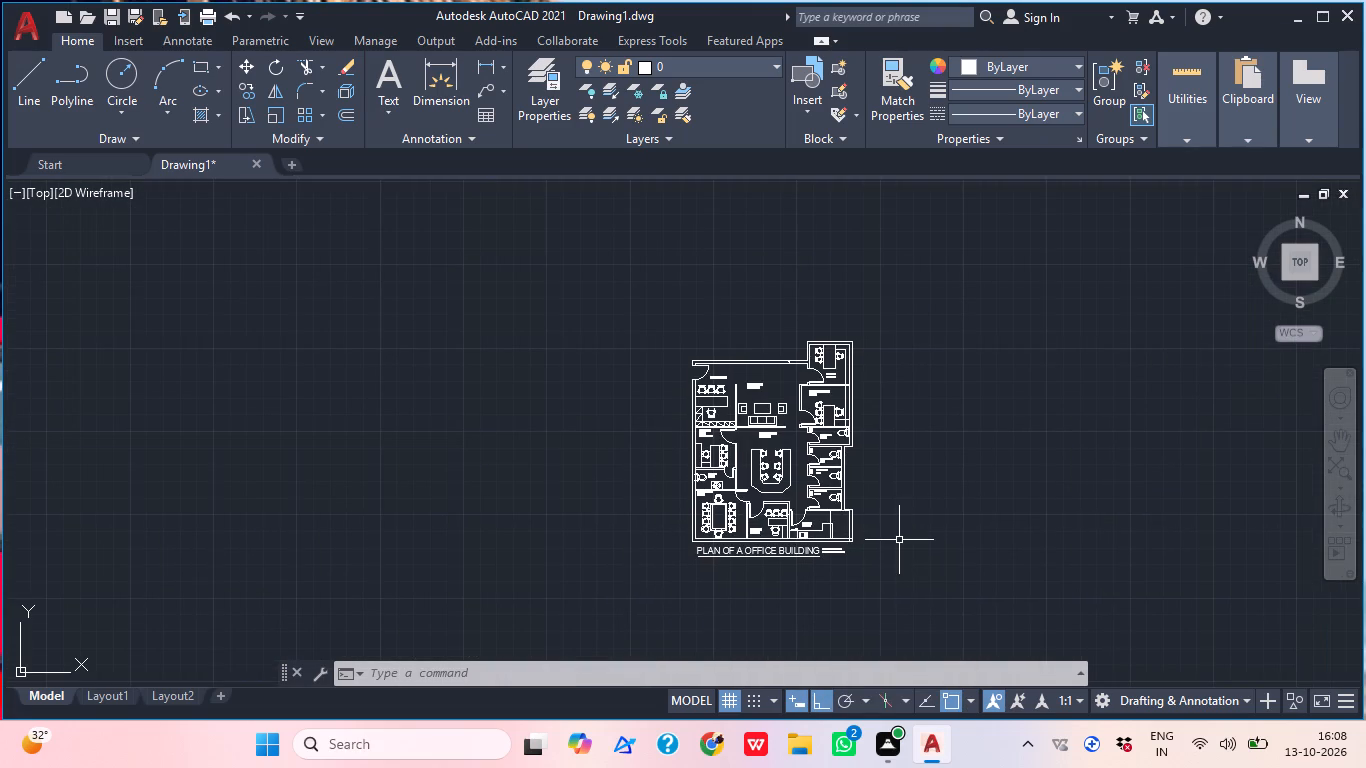
pyautogui.scroll(2, 700, 569)
pyautogui.moveTo(899, 483); pyautogui.dragTo(737, 600, button='middle')
pyautogui.moveTo(780, 556); pyautogui.dragTo(776, 411, button='middle')
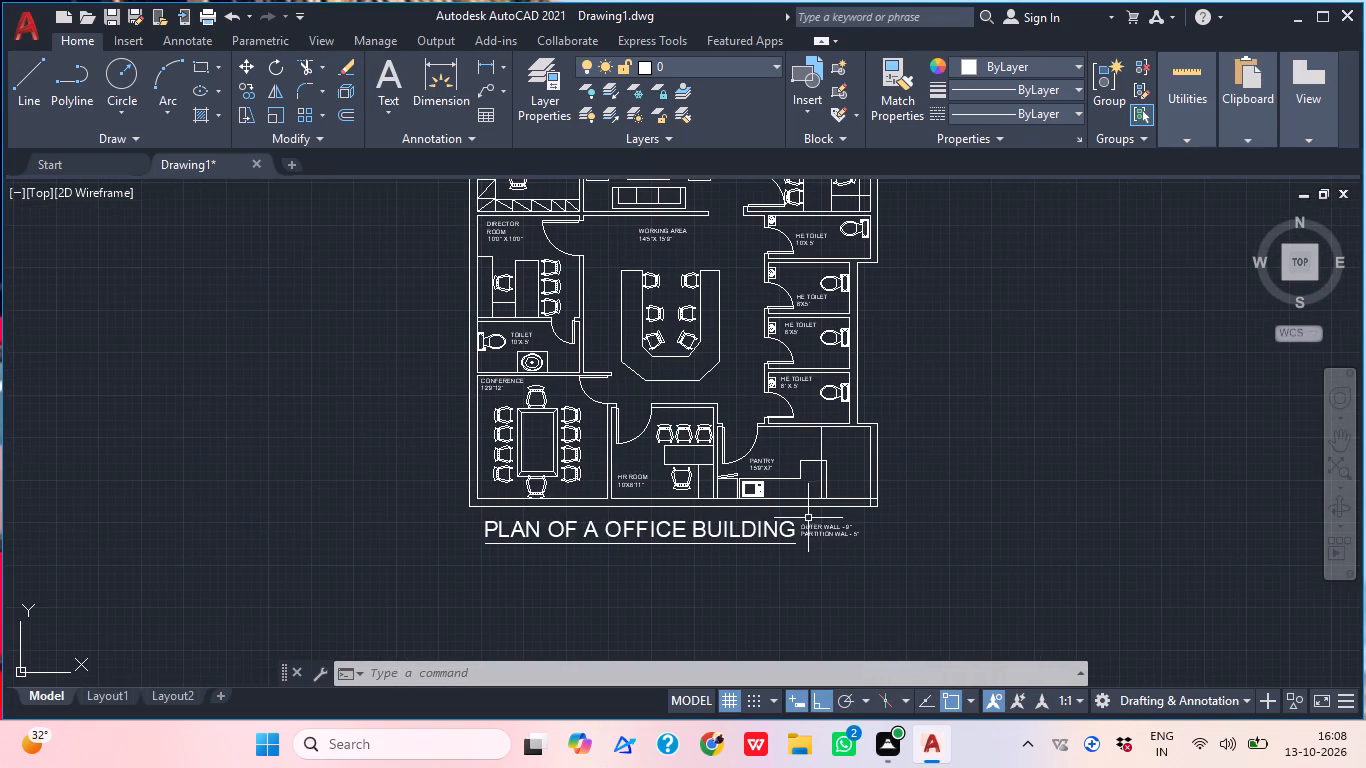
pyautogui.middleClick(829, 621)
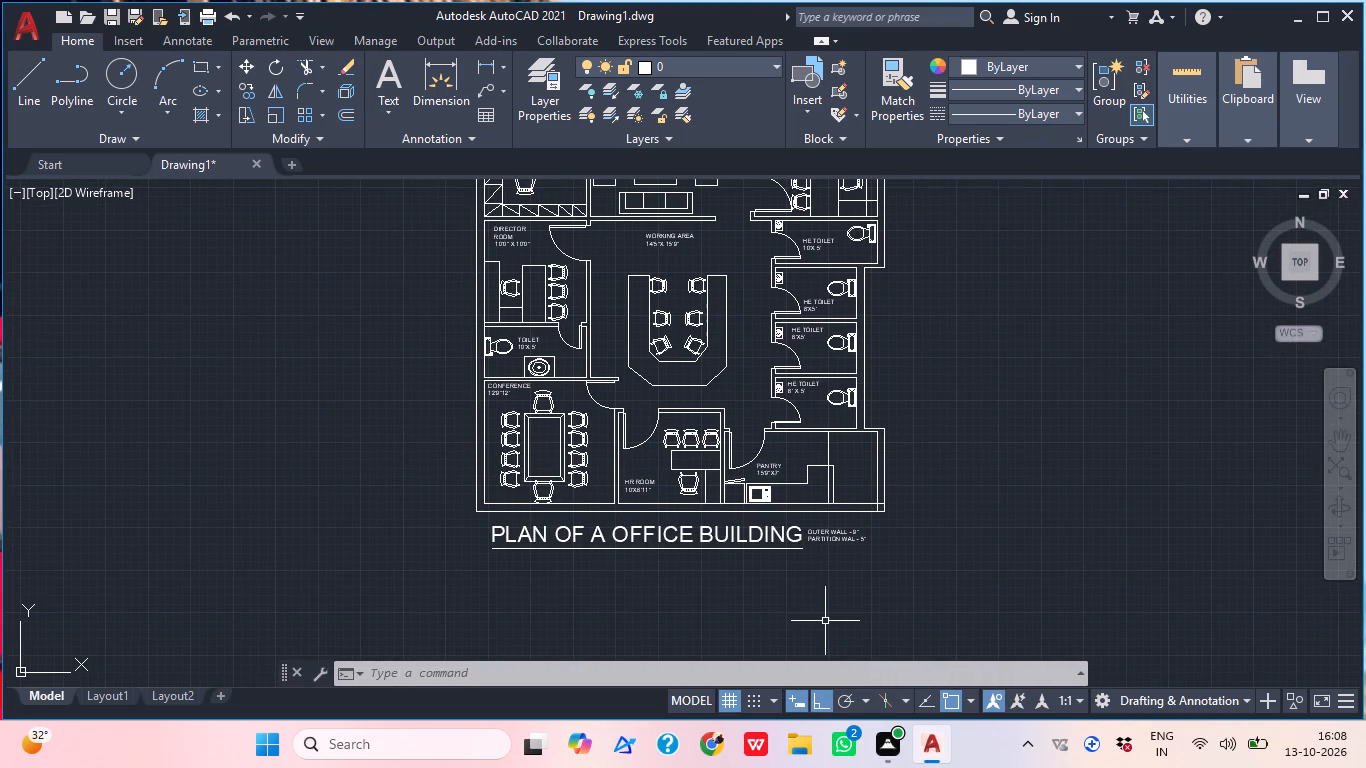
# Add a vertical linear dimension across the CONFERENCE room's door opening, just east of the opening.
pyautogui.click(488, 57)
pyautogui.scroll(3, 633, 431)
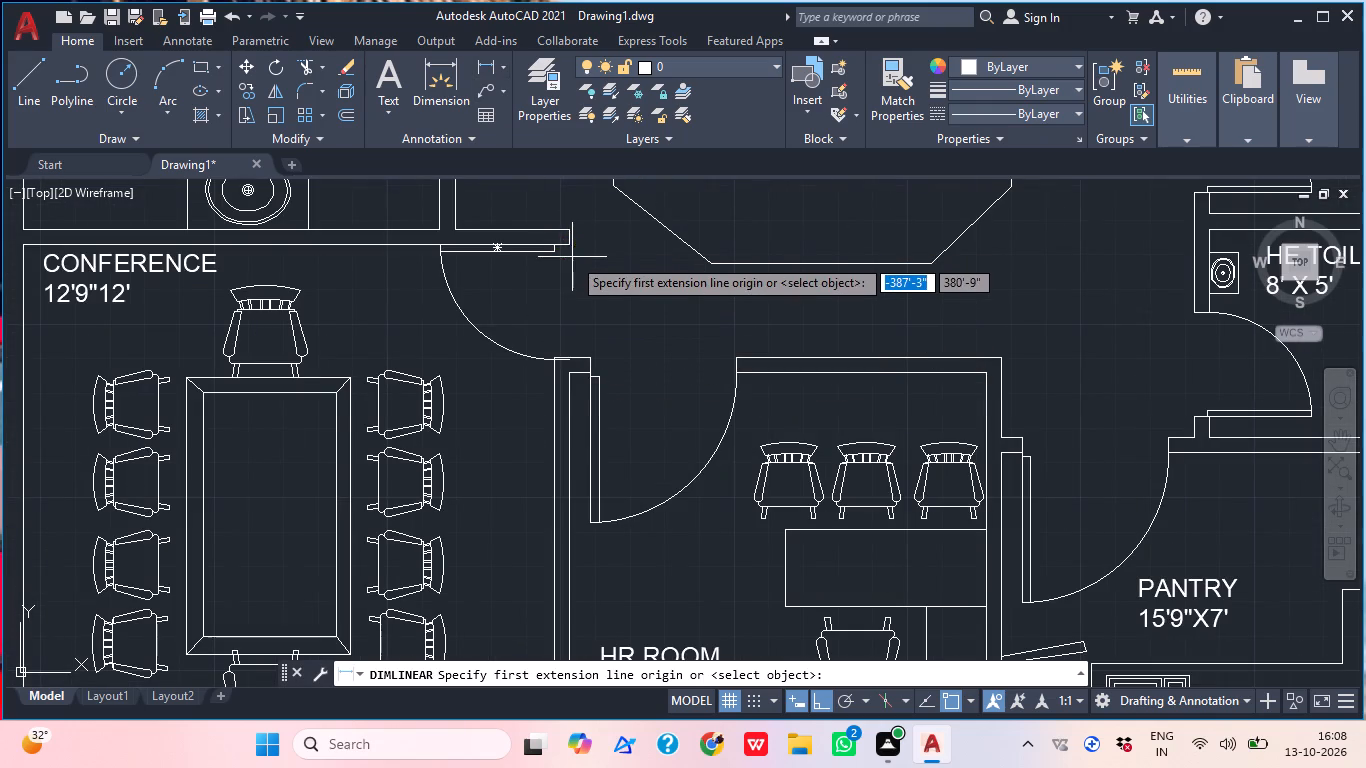
pyautogui.click(572, 241)
pyautogui.click(567, 361)
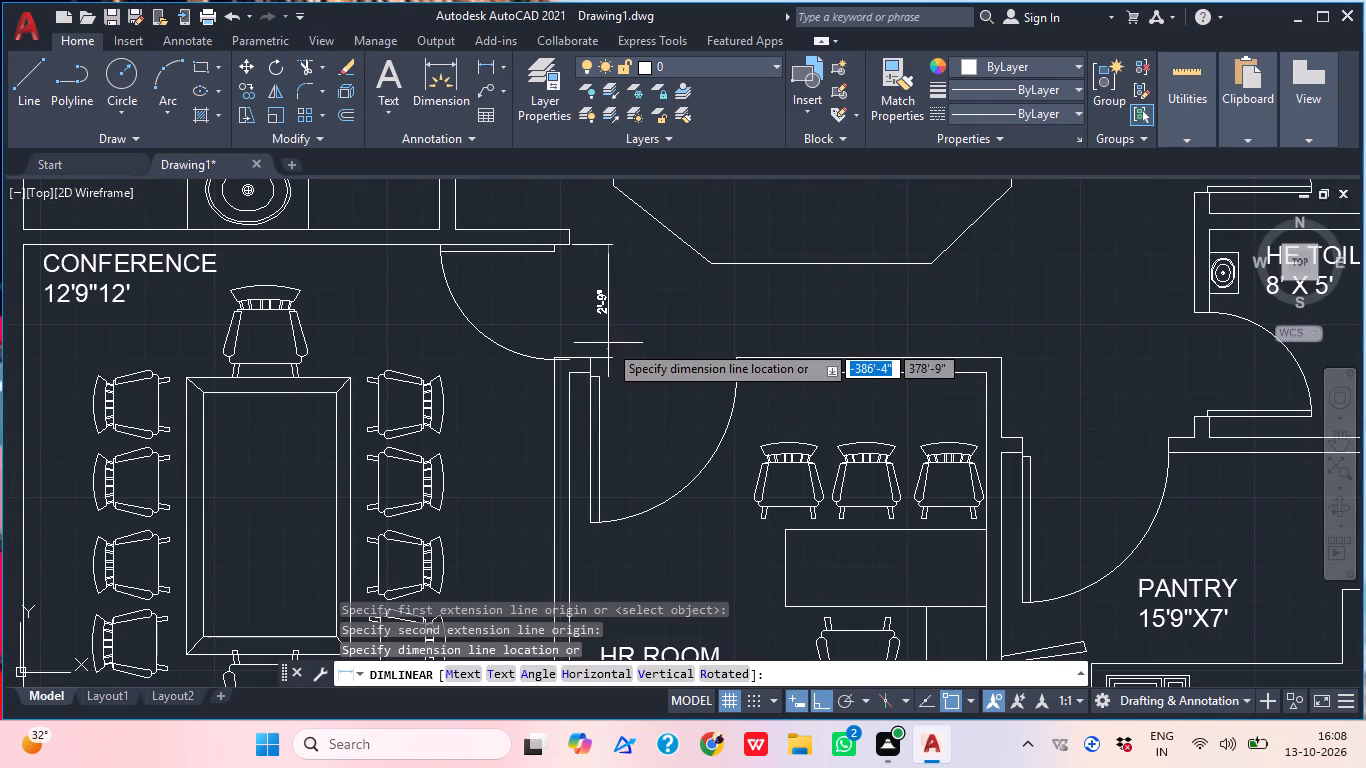
pyautogui.click(576, 347)
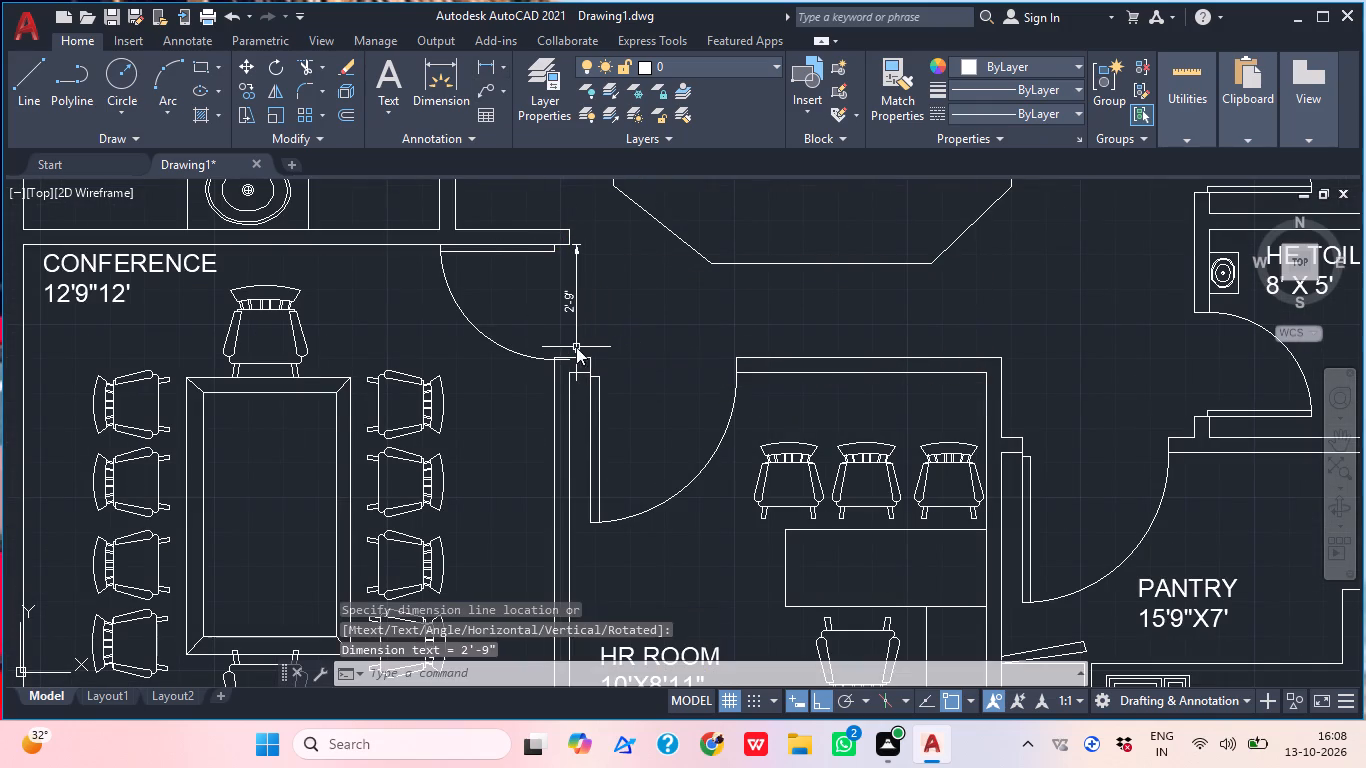
# Add a horizontal linear dimension across the HR ROOM's door opening, just above the opening.
pyautogui.click(489, 57)
pyautogui.moveTo(609, 328); pyautogui.dragTo(500, 328, button='middle')
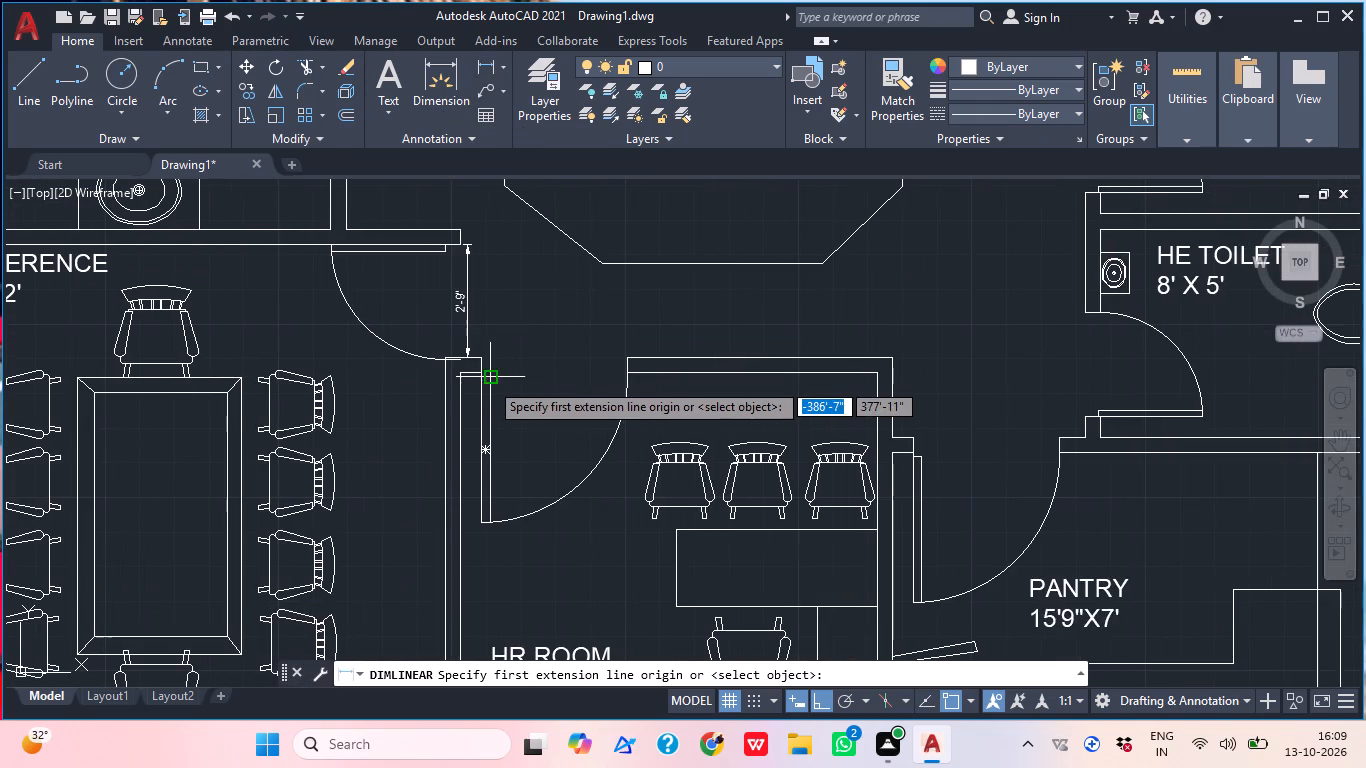
pyautogui.click(479, 377)
pyautogui.click(628, 375)
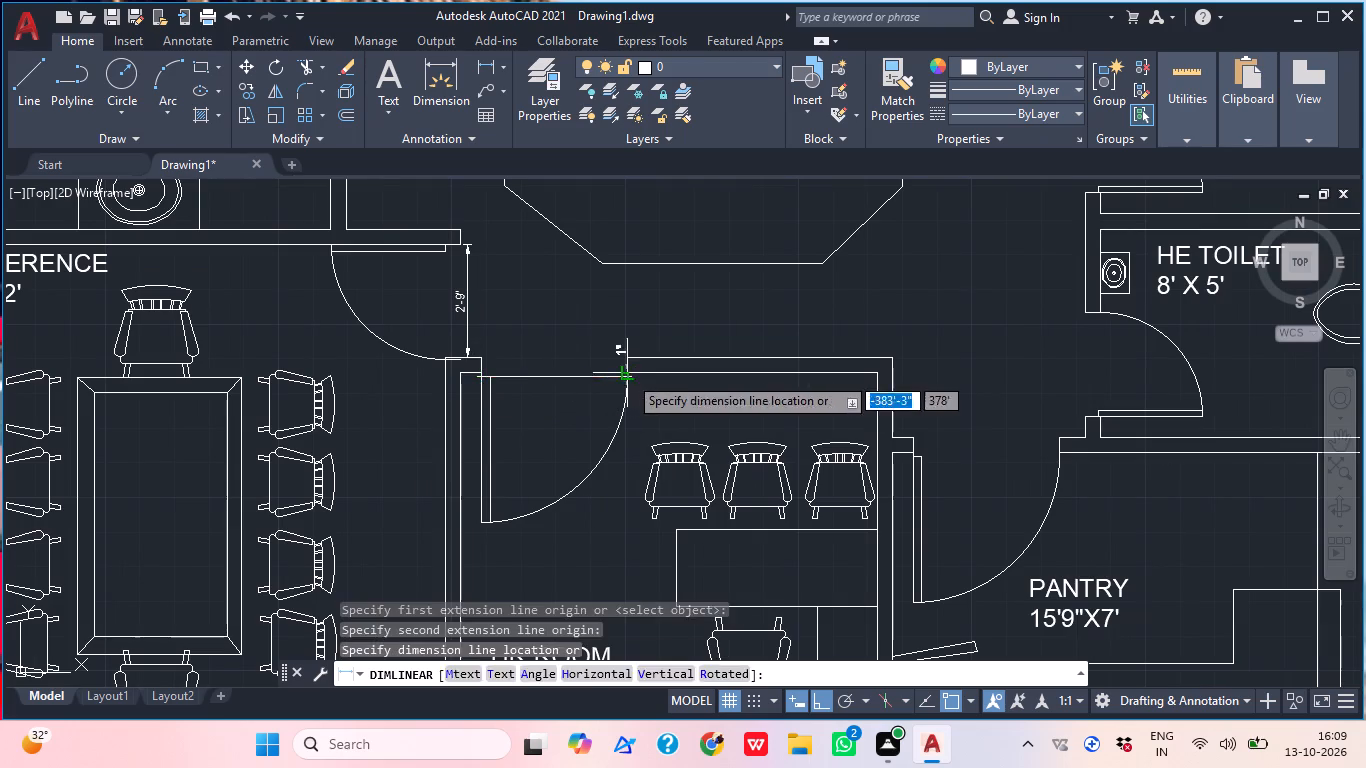
pyautogui.click(601, 354)
# Add a horizontal linear dimension across the PANTRY's door opening, just north of the opening.
pyautogui.click(485, 65)
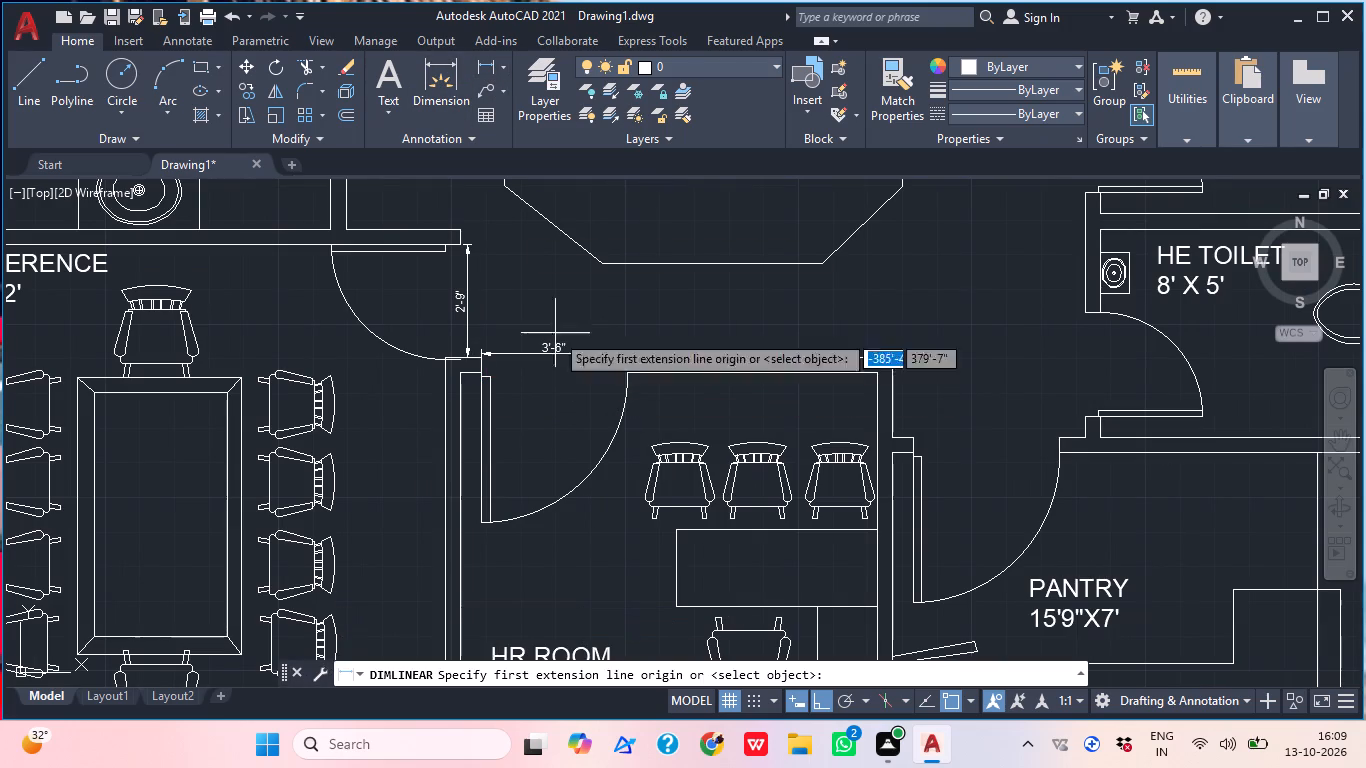
pyautogui.moveTo(618, 417); pyautogui.dragTo(426, 423, button='middle')
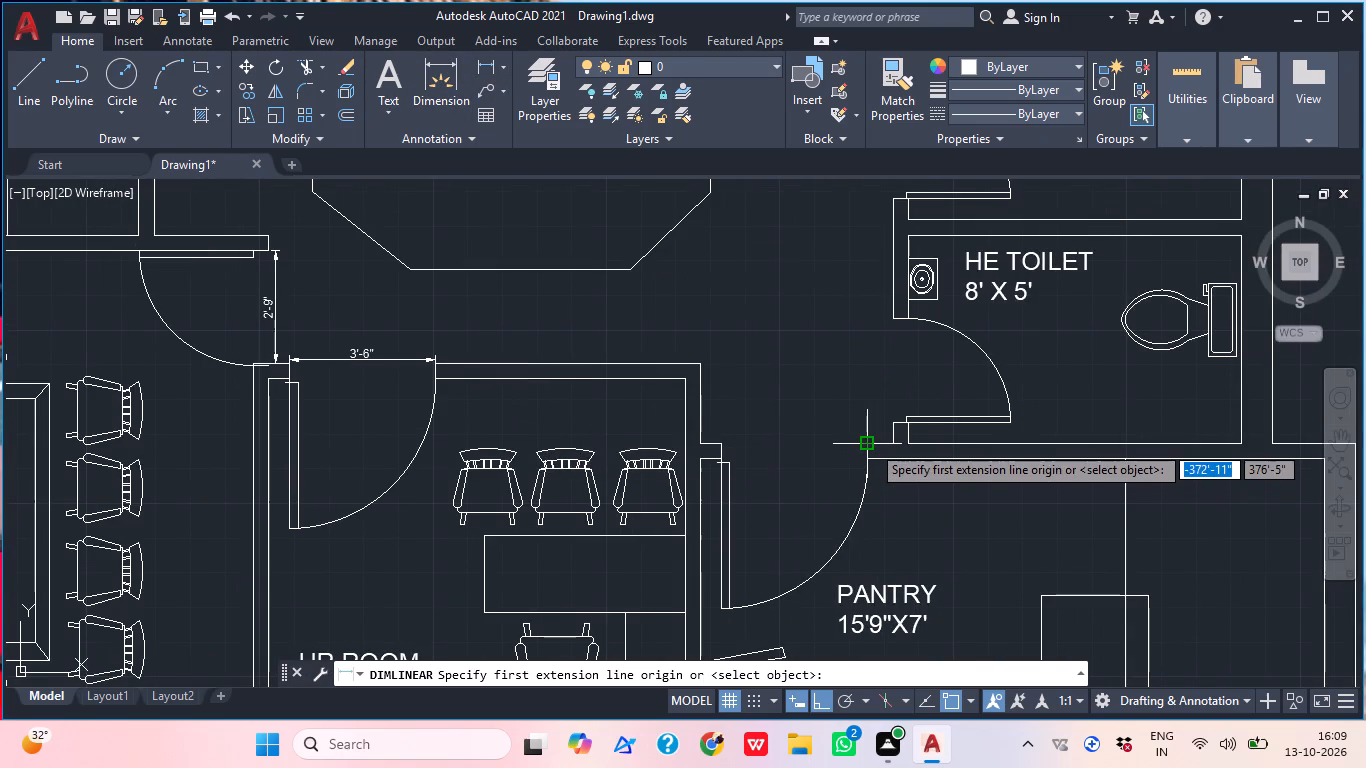
pyautogui.click(871, 444)
pyautogui.click(725, 448)
pyautogui.click(727, 419)
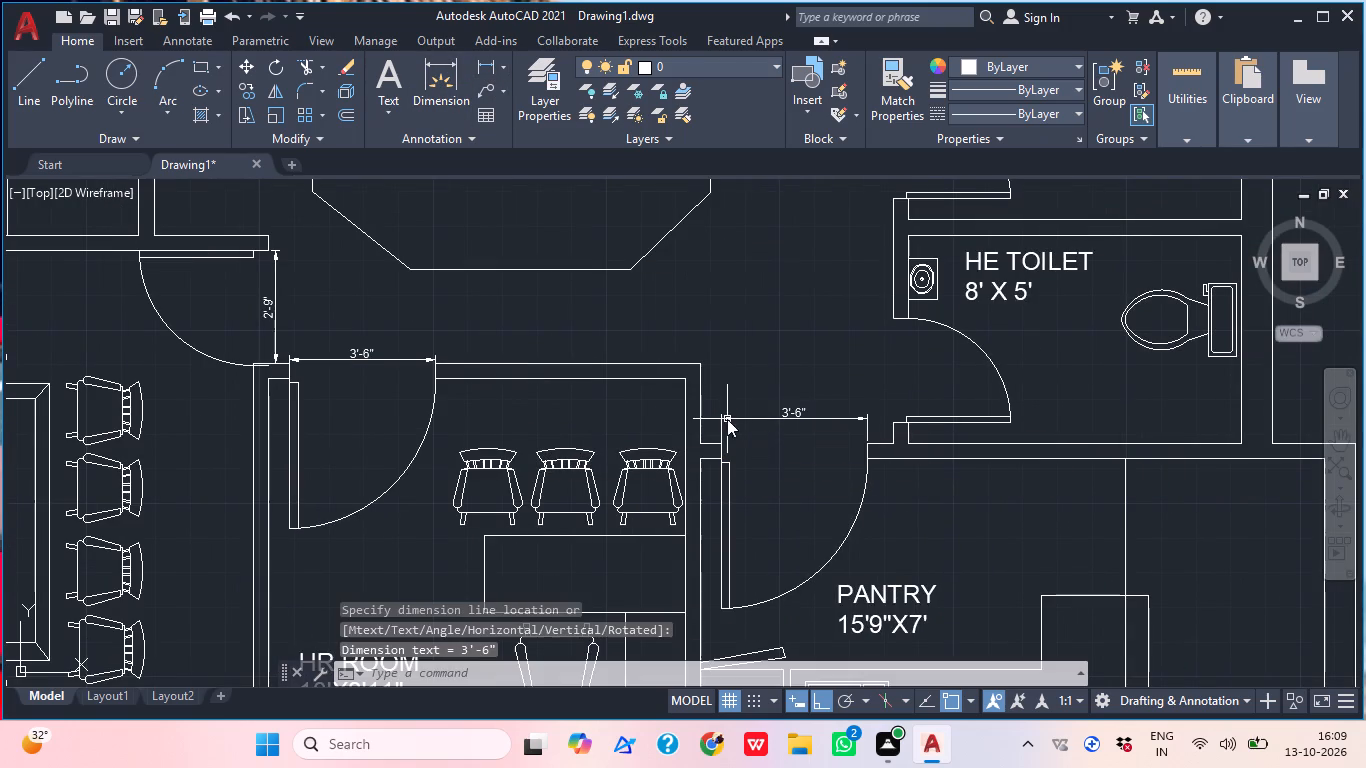
# Add a vertical linear dimension across the door opening of the southernmost HE TOILET, just inside the doorway.
pyautogui.click(486, 53)
pyautogui.click(478, 67)
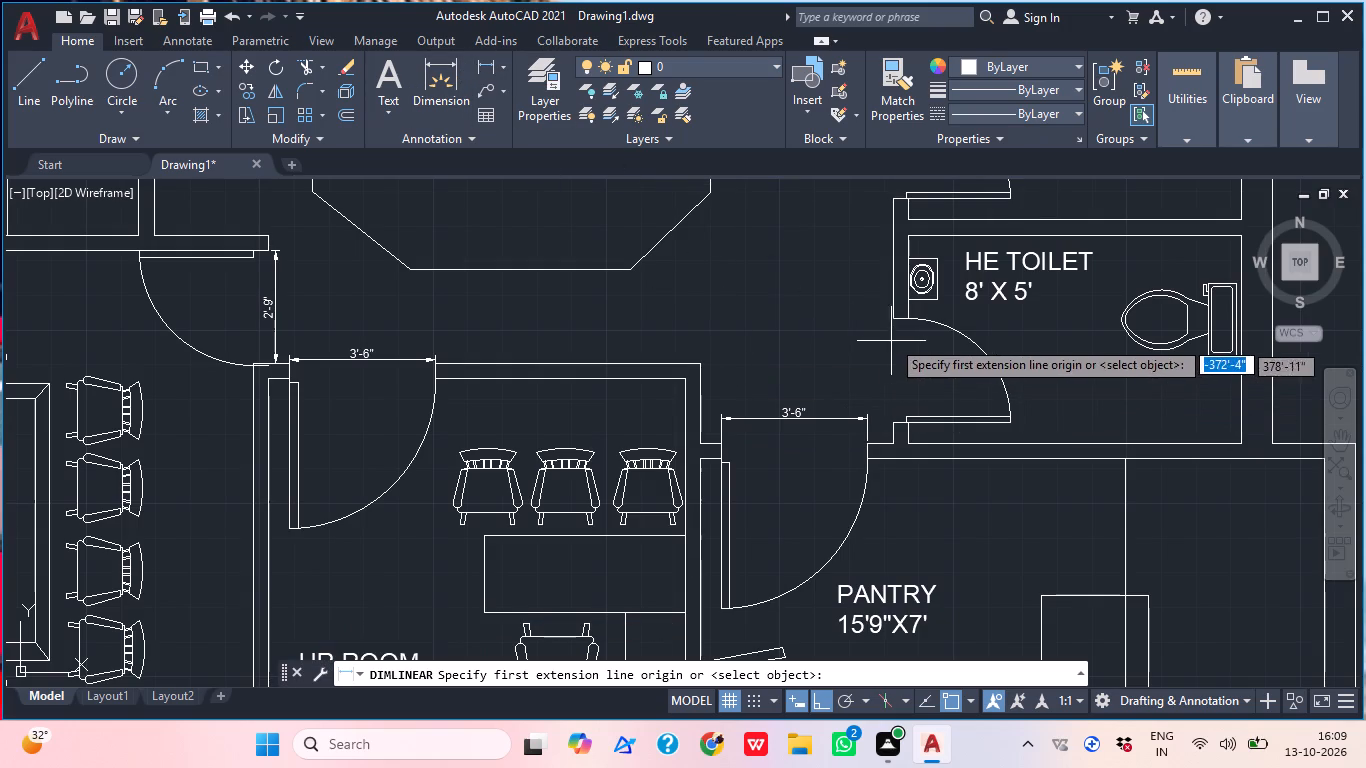
pyautogui.click(891, 325)
pyautogui.click(889, 425)
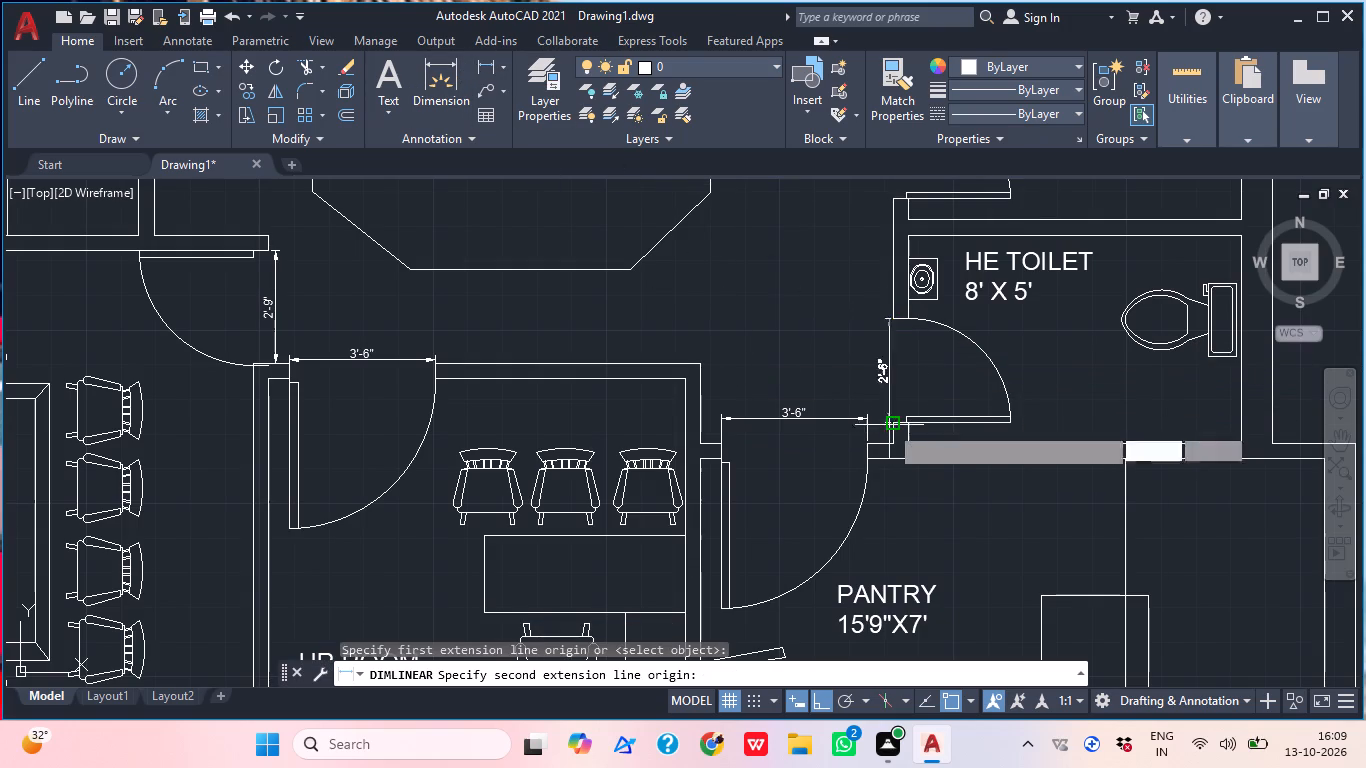
pyautogui.click(917, 417)
# Add a vertical linear dimension across the door opening of the northernmost 8'X5' HE TOILET, directly below the 10'X 5' one.
pyautogui.moveTo(888, 368); pyautogui.dragTo(754, 689, button='middle')
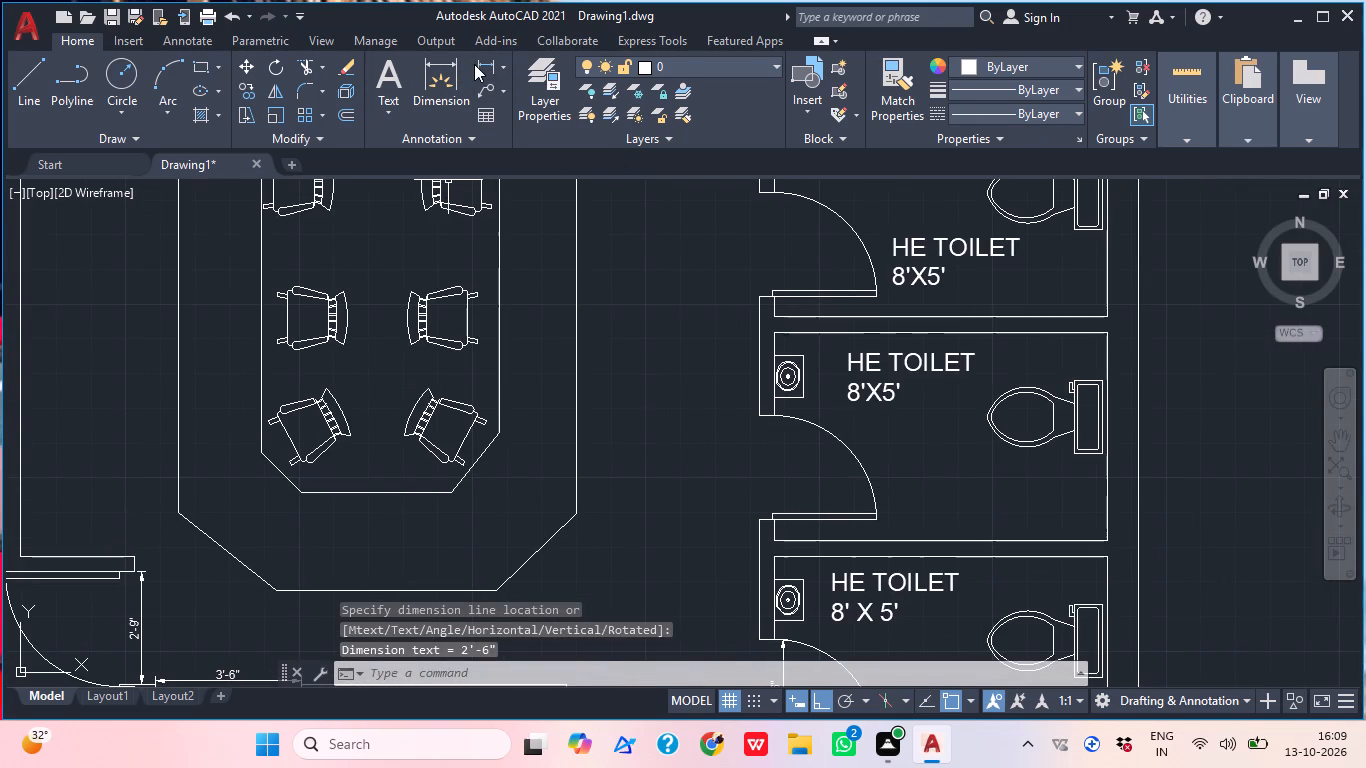
pyautogui.click(478, 64)
pyautogui.moveTo(605, 303); pyautogui.dragTo(528, 409, button='middle')
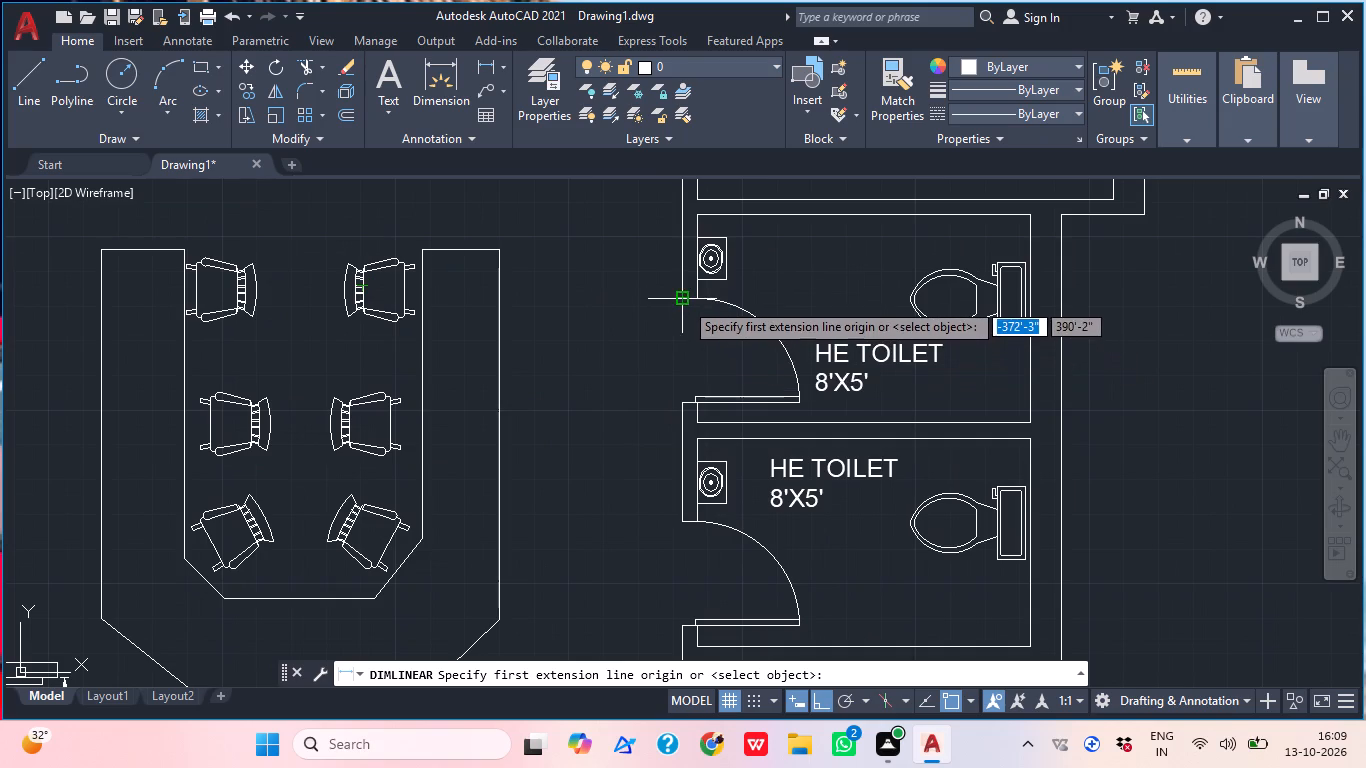
pyautogui.click(684, 301)
pyautogui.click(687, 408)
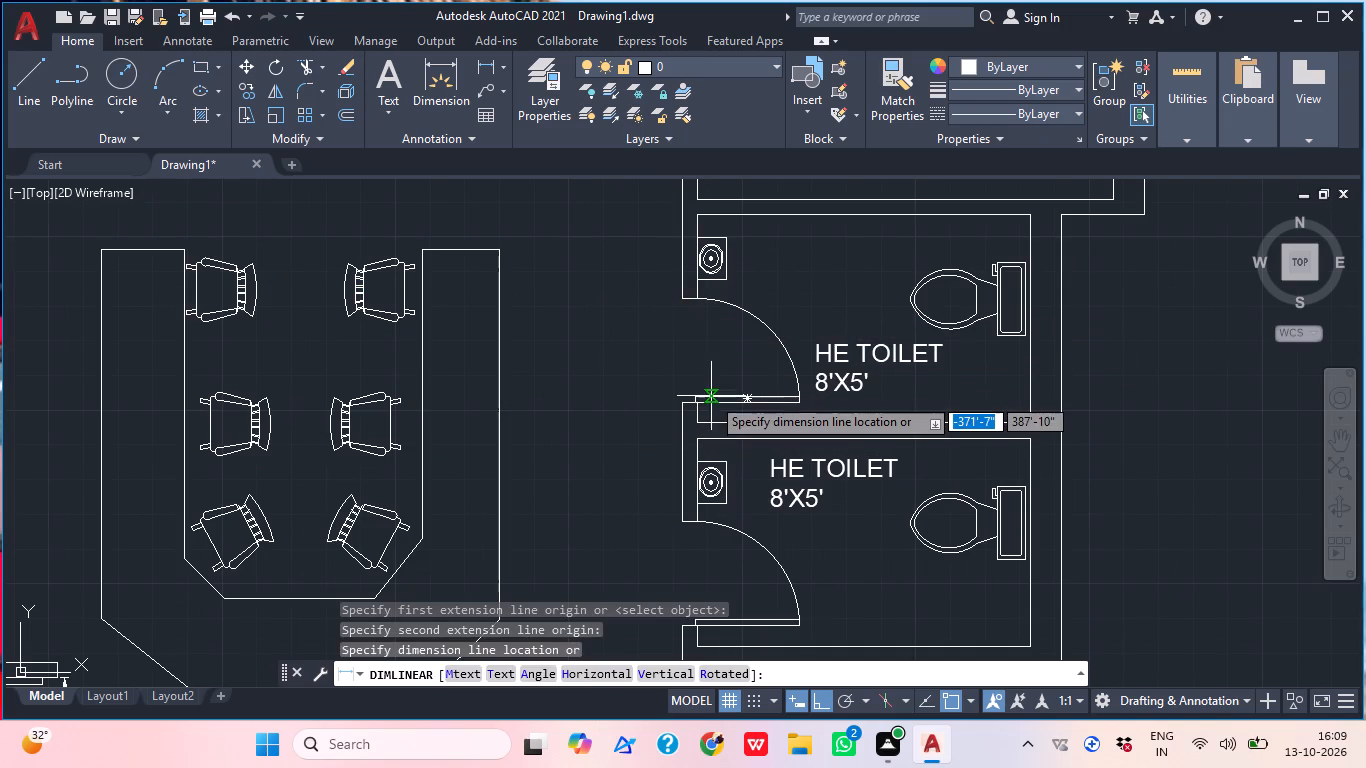
pyautogui.click(705, 395)
# Add a vertical linear dimension across the door opening of the 10'X 5' HE TOILET, in line with its west wall.
pyautogui.click(485, 70)
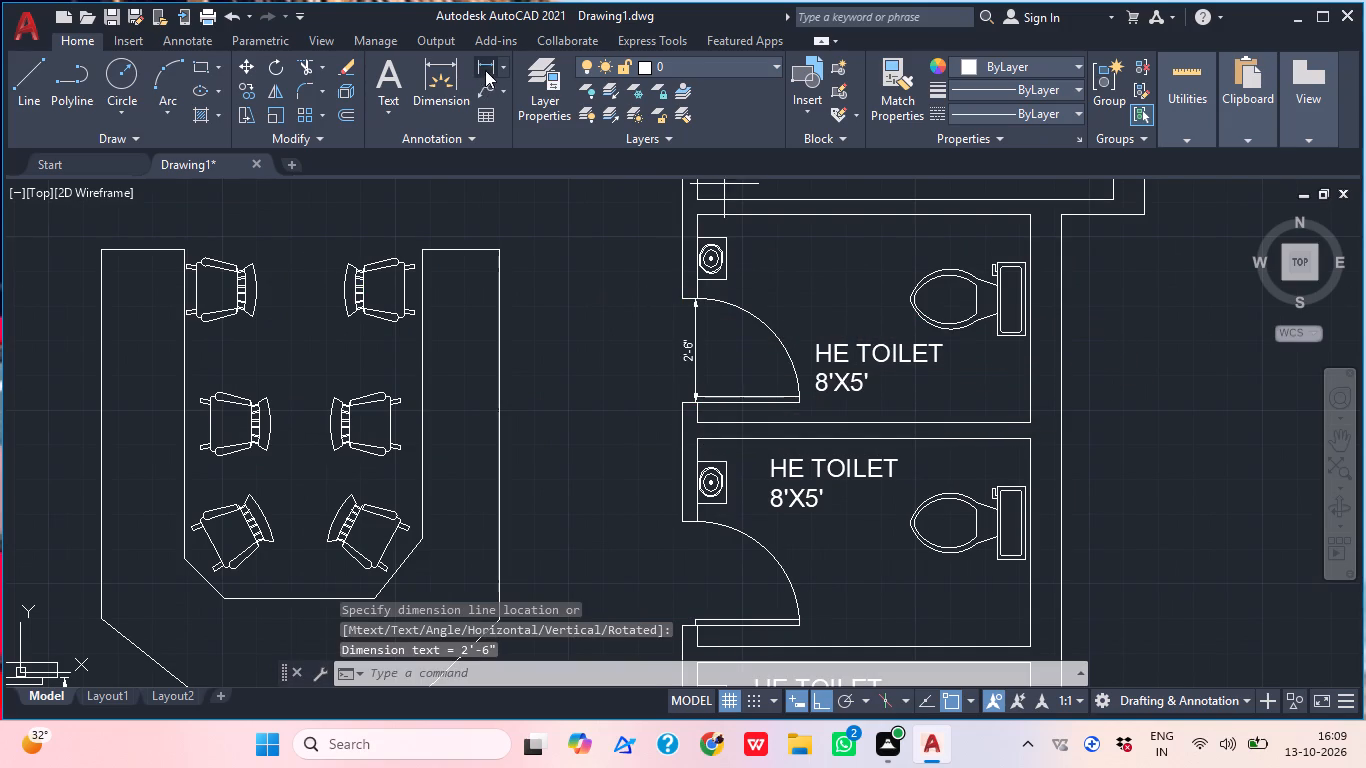
pyautogui.moveTo(577, 180); pyautogui.dragTo(519, 538, button='middle')
pyautogui.click(617, 438)
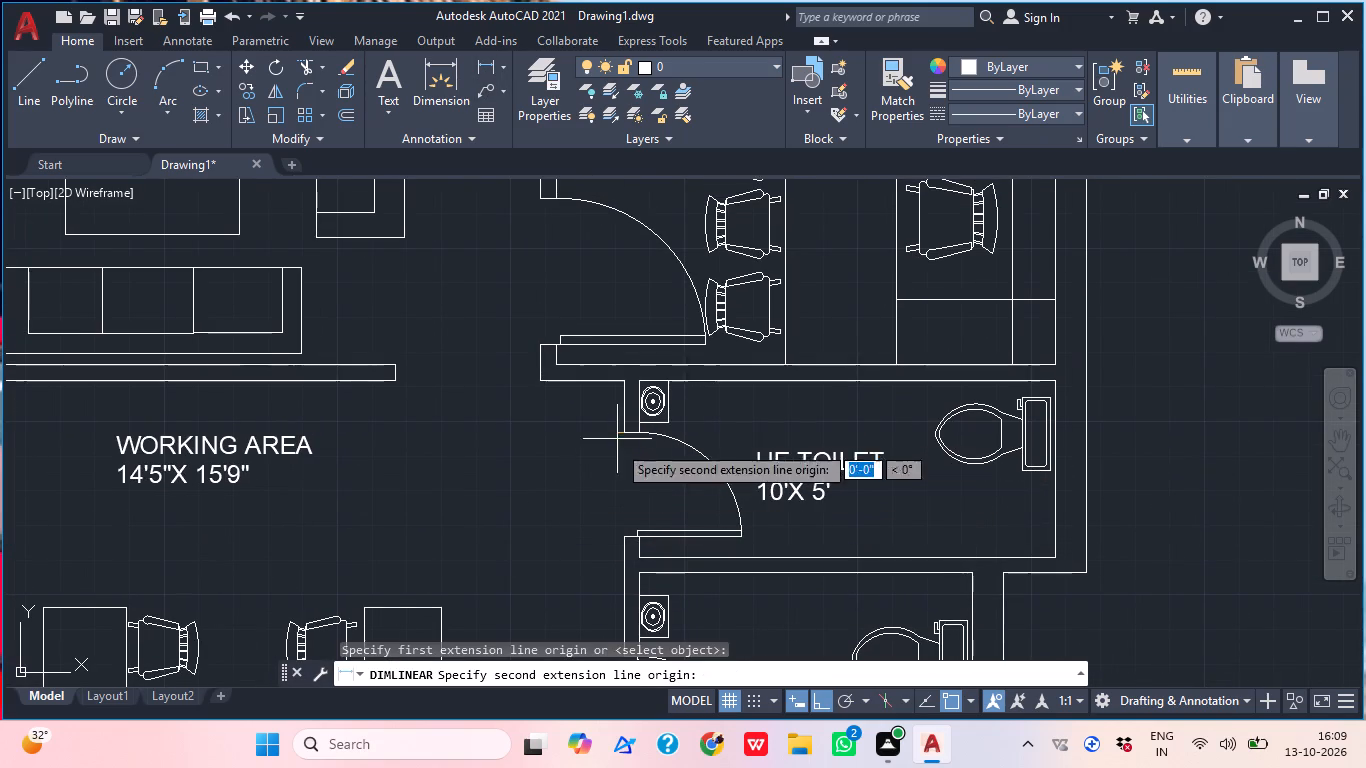
pyautogui.click(629, 542)
pyautogui.click(628, 523)
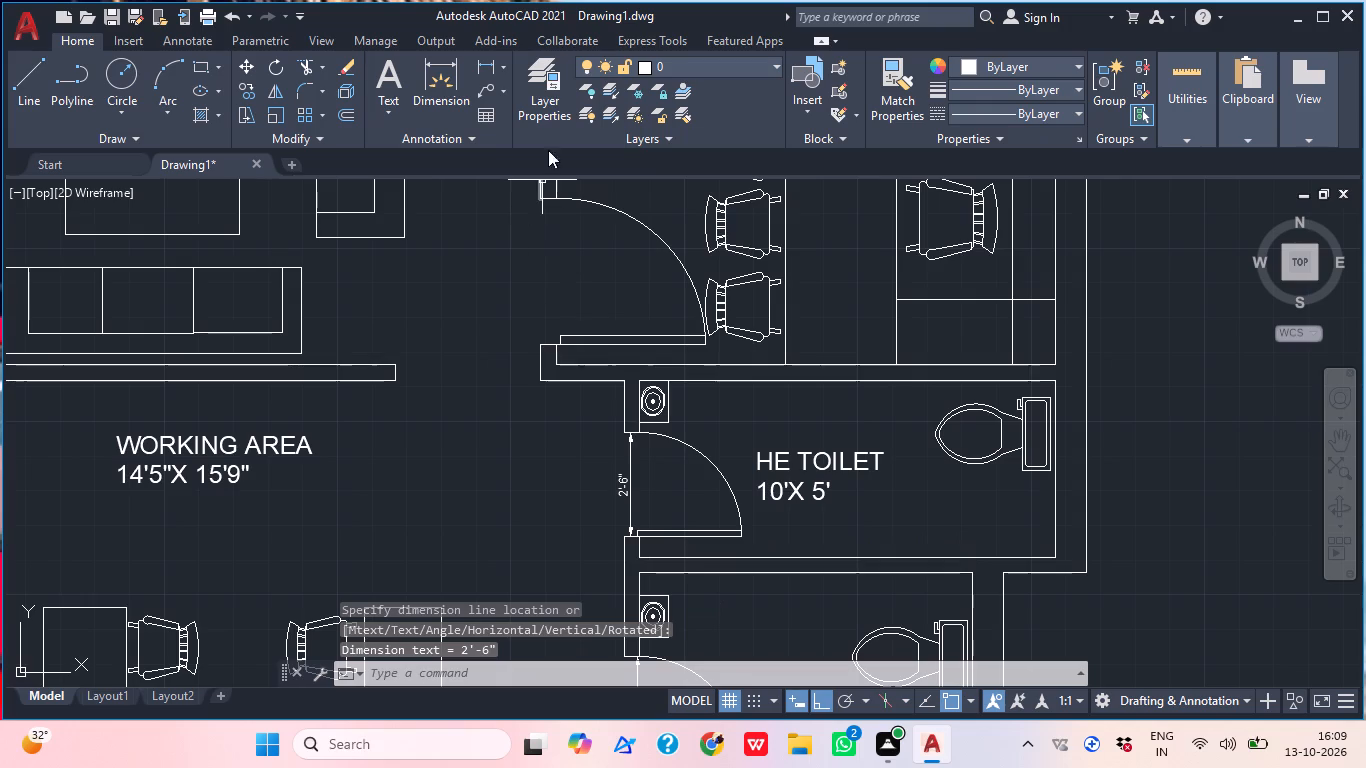
# Add a vertical linear dimension across the MANAGER ROOM's door opening, just inside the doorway.
pyautogui.click(478, 67)
pyautogui.moveTo(588, 289); pyautogui.dragTo(588, 354, button='middle')
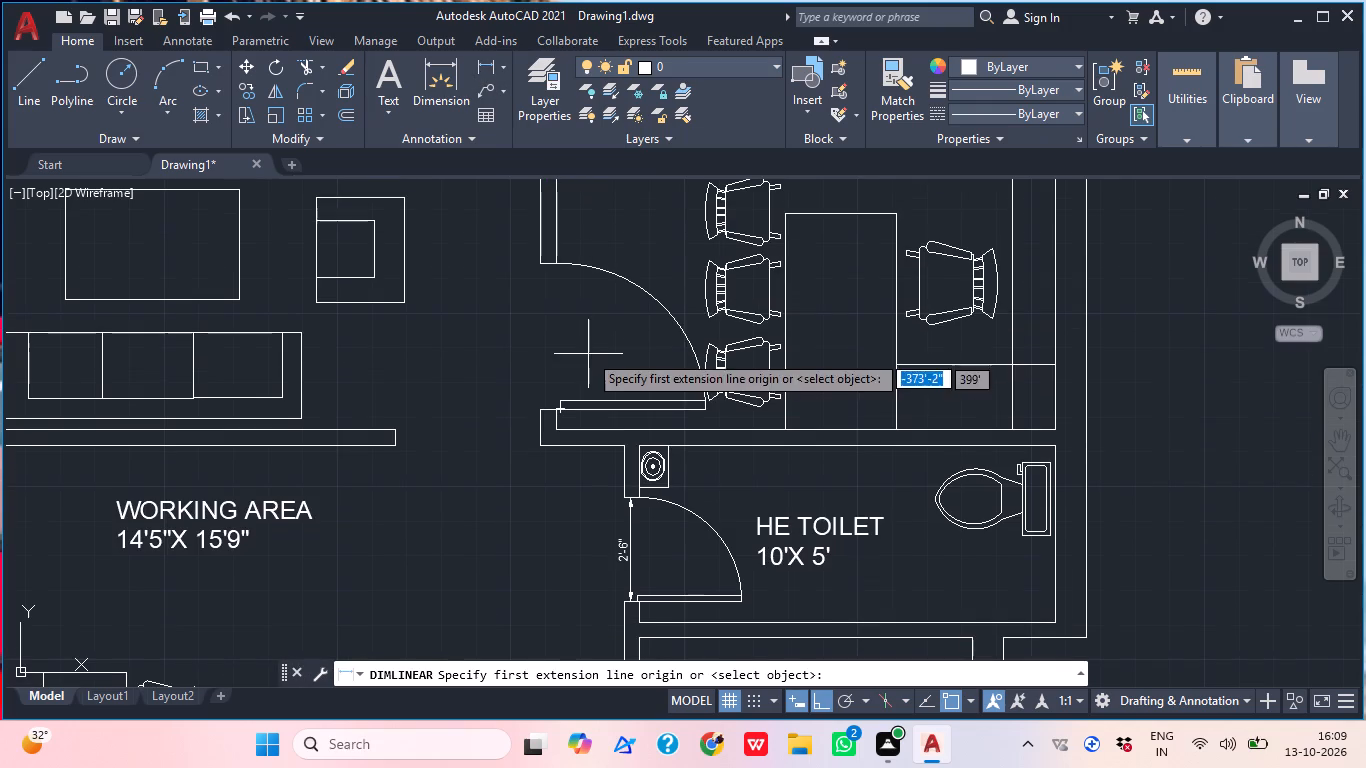
pyautogui.click(541, 260)
pyautogui.click(539, 405)
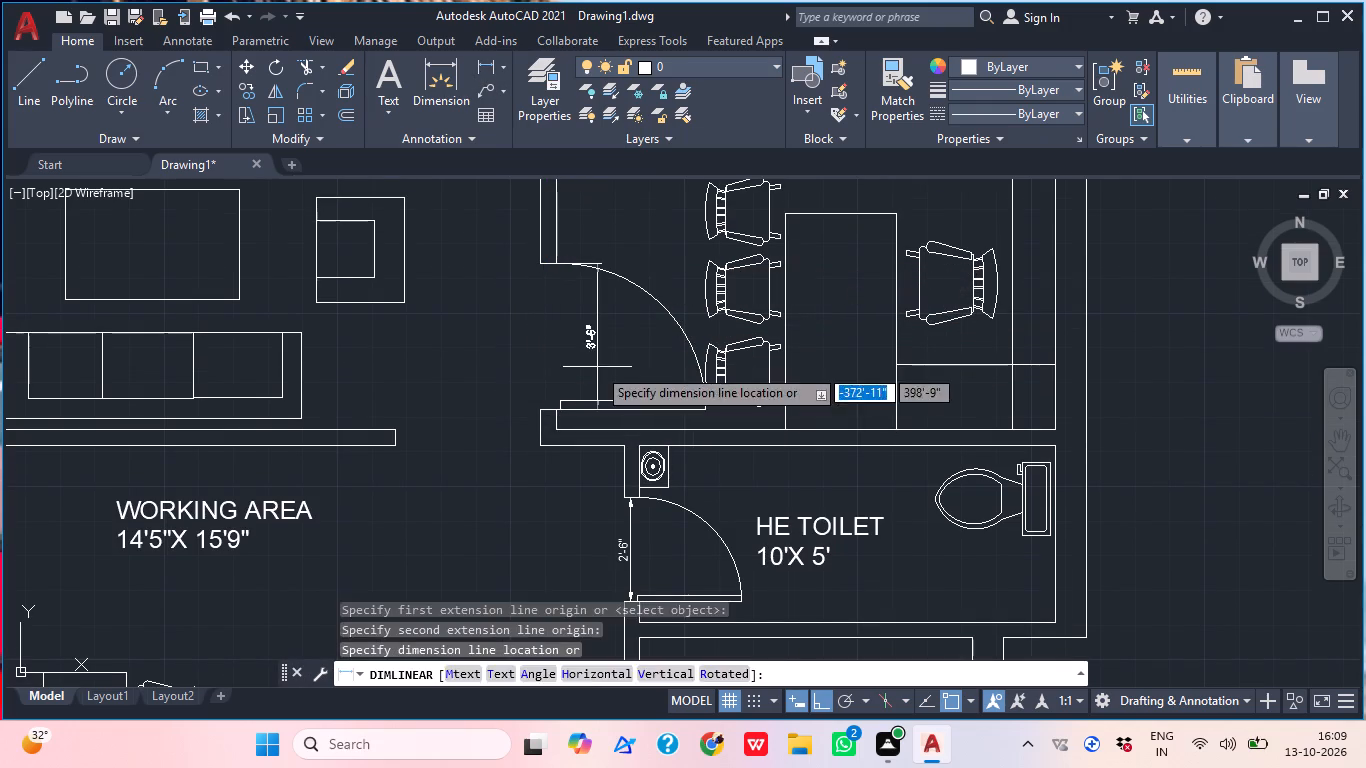
pyautogui.click(597, 367)
# Add a vertical linear dimension across the ACOUNT room's door opening, just inside the doorway.
pyautogui.moveTo(599, 382); pyautogui.dragTo(690, 544, button='middle')
pyautogui.scroll(-1, 688, 540)
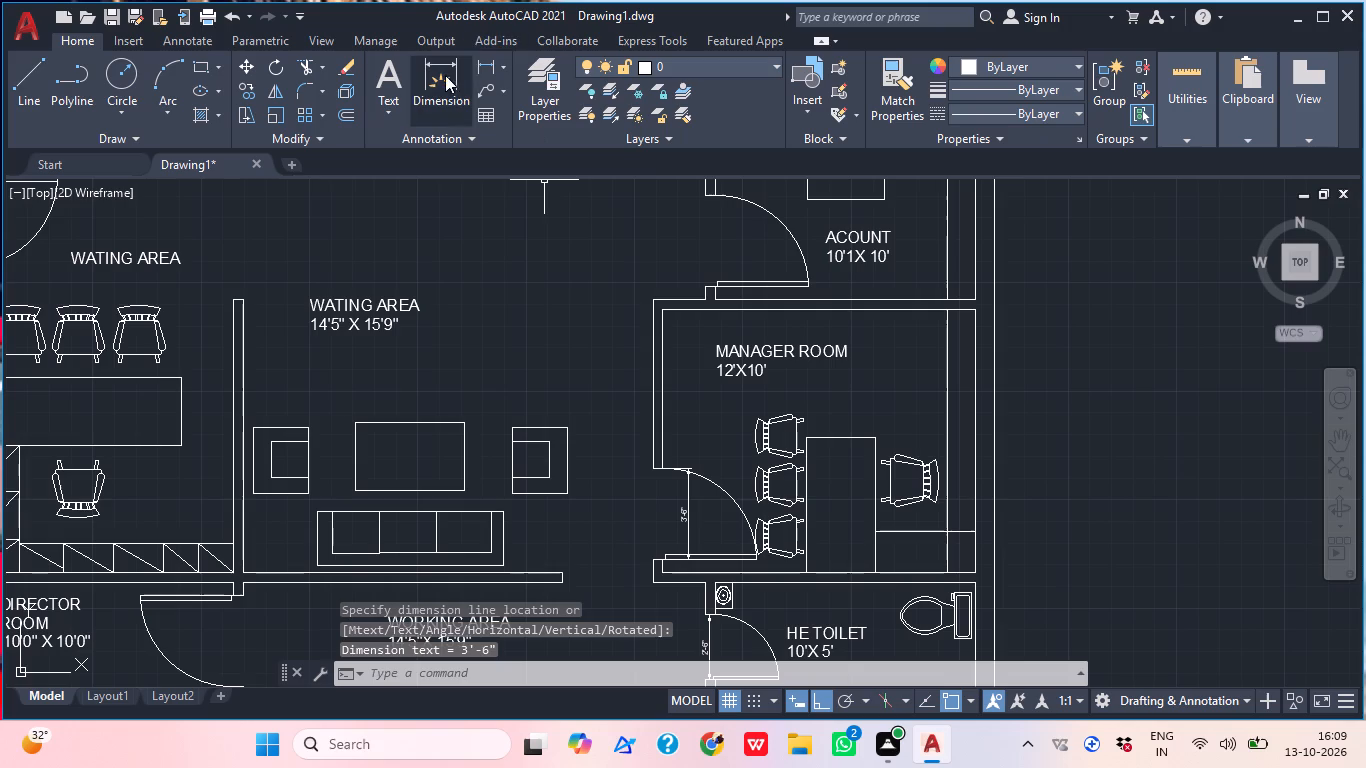
pyautogui.click(484, 60)
pyautogui.moveTo(665, 274); pyautogui.dragTo(560, 290, button='middle')
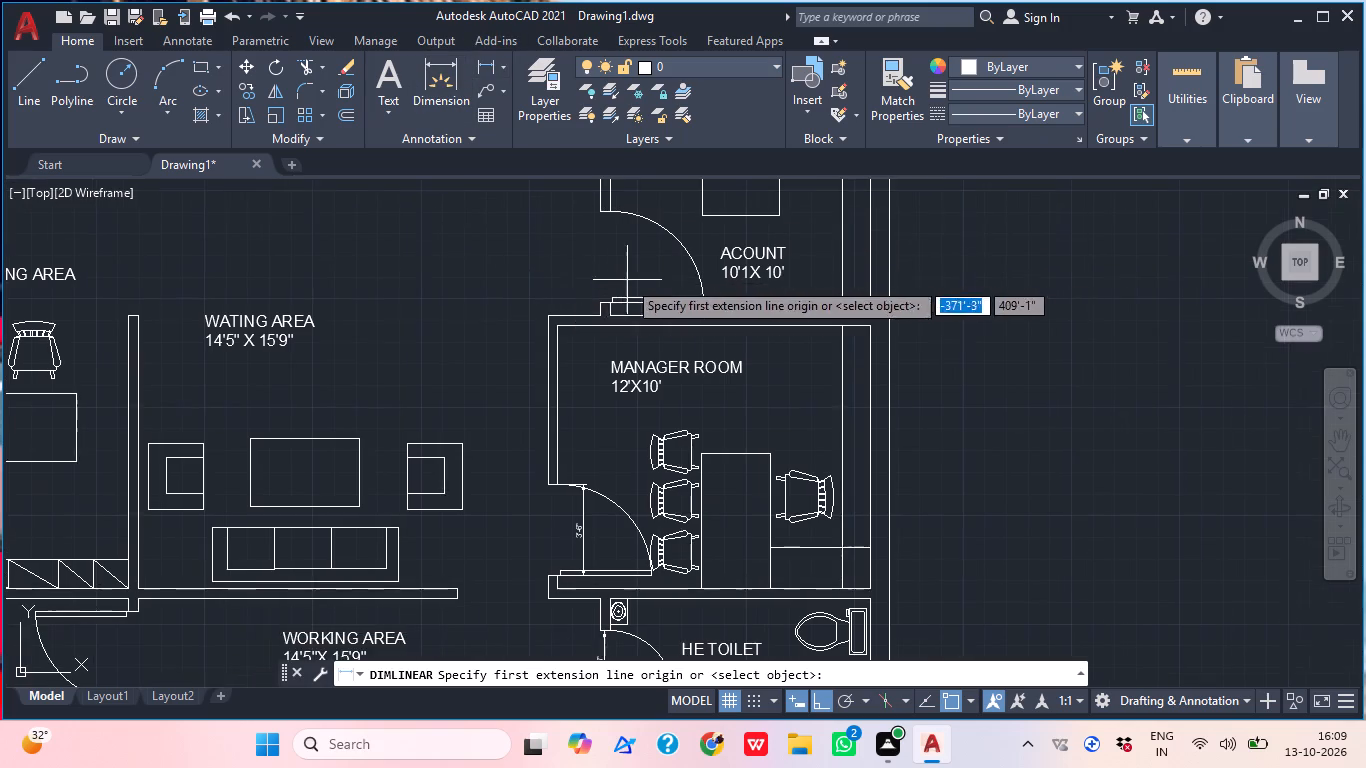
pyautogui.scroll(2, 627, 280)
pyautogui.moveTo(601, 203); pyautogui.dragTo(561, 407, button='middle')
pyautogui.click(518, 320)
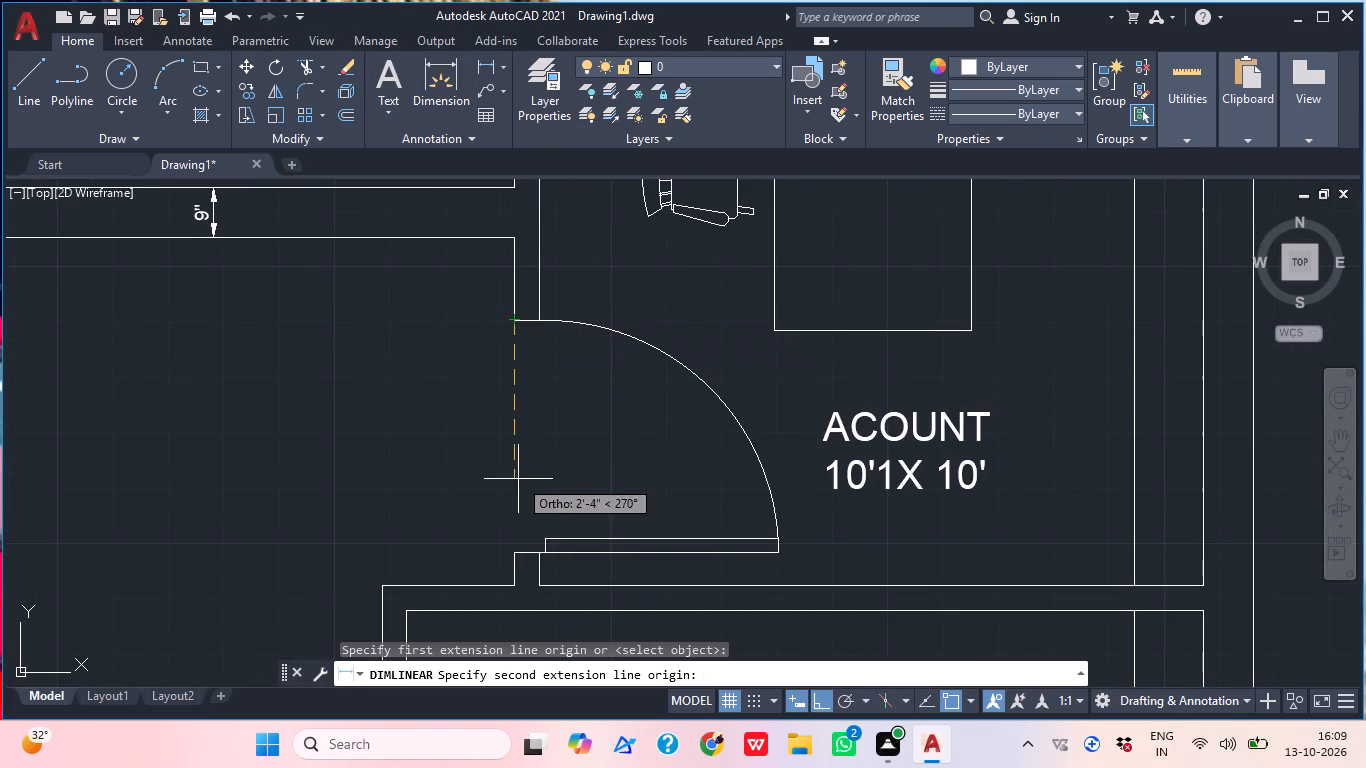
pyautogui.click(516, 554)
pyautogui.click(569, 479)
# Review the whole floor plan, from the ACOUNT room to the title, to check the door dimensions and layout.
pyautogui.scroll(-2, 576, 458)
pyautogui.moveTo(599, 480); pyautogui.dragTo(633, 575, button='middle')
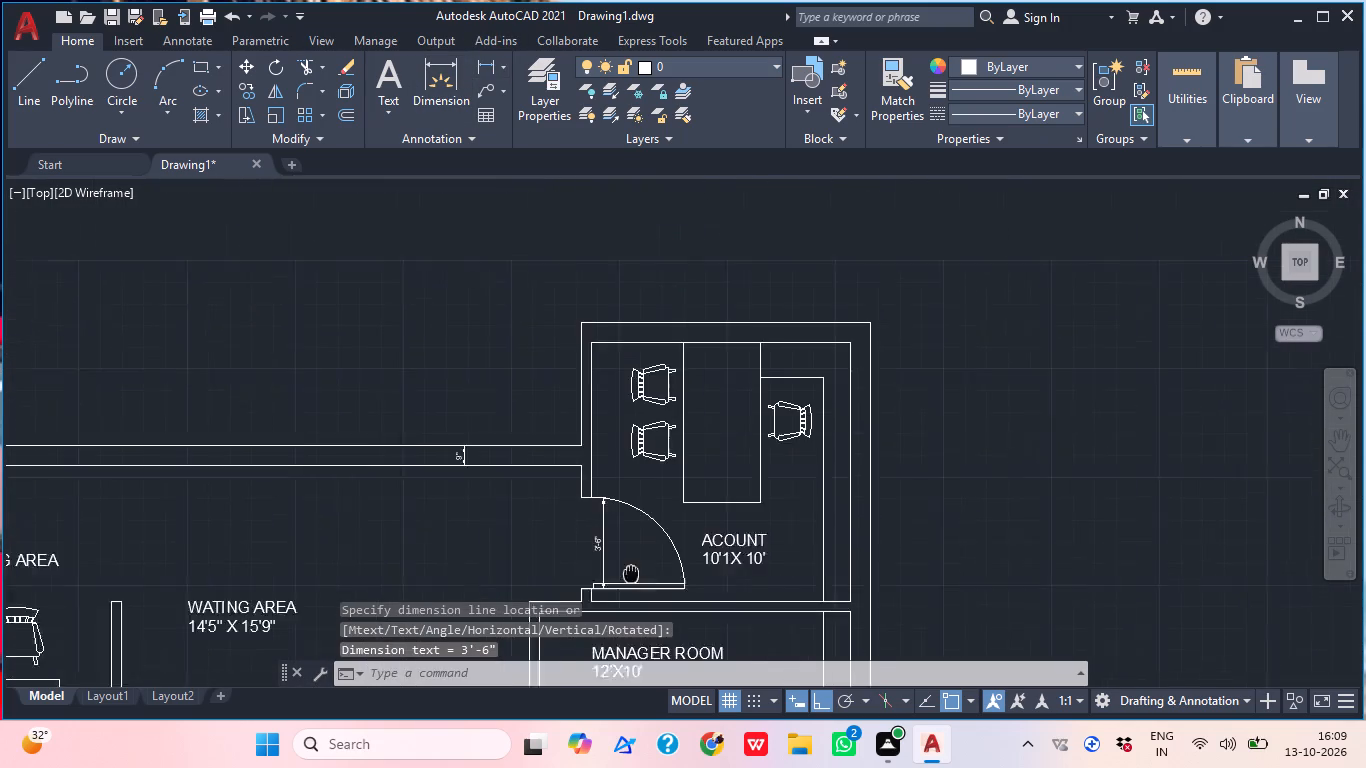
pyautogui.moveTo(633, 575); pyautogui.dragTo(654, 575, button='middle')
pyautogui.moveTo(527, 280); pyautogui.dragTo(691, 232, button='middle')
pyautogui.scroll(-1, 577, 268)
pyautogui.moveTo(469, 603); pyautogui.dragTo(562, 468, button='middle')
pyautogui.moveTo(586, 468); pyautogui.dragTo(636, 357, button='middle')
pyautogui.moveTo(624, 614); pyautogui.dragTo(605, 525, button='middle')
pyautogui.scroll(-1, 609, 527)
pyautogui.moveTo(632, 582); pyautogui.dragTo(721, 559, button='middle')
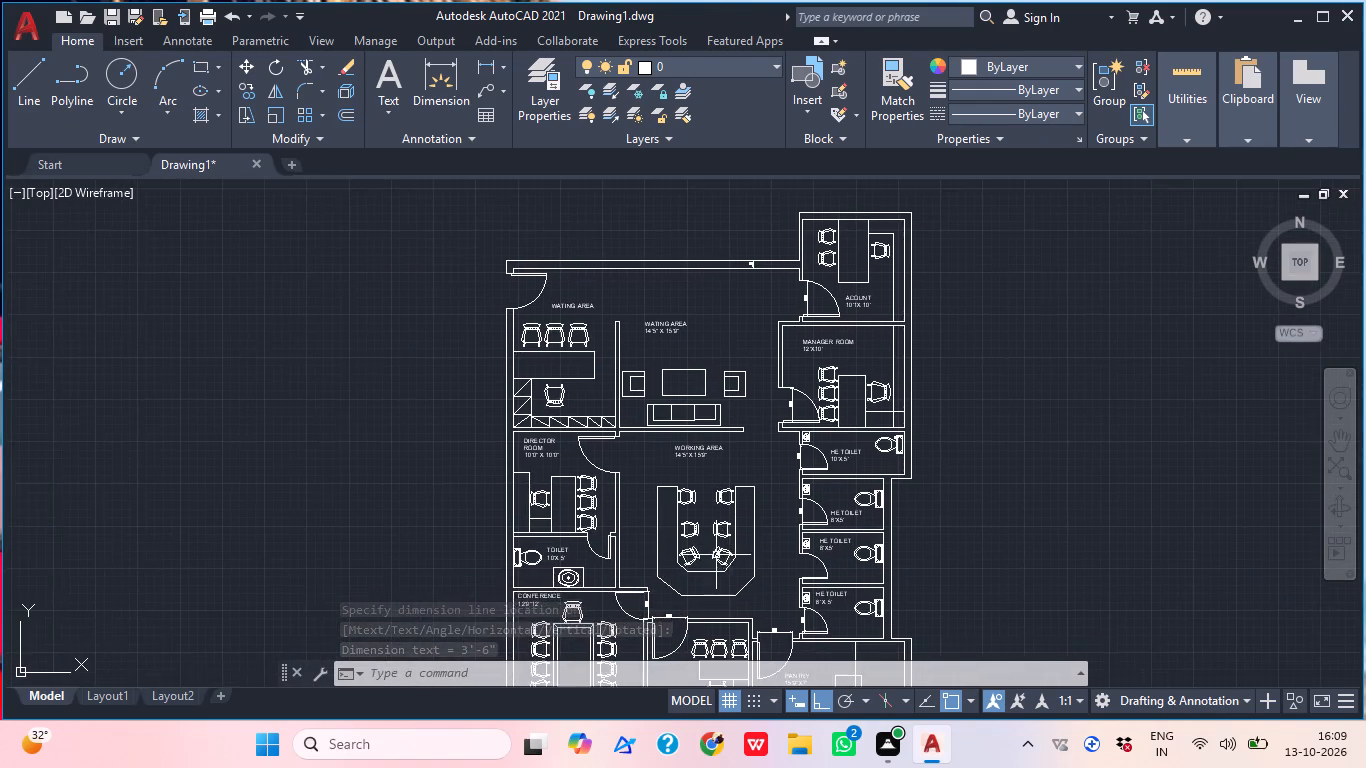
pyautogui.scroll(-1, 708, 558)
pyautogui.moveTo(683, 584); pyautogui.dragTo(692, 474, button='middle')
pyautogui.scroll(1, 589, 663)
pyautogui.moveTo(609, 652); pyautogui.dragTo(612, 643, button='middle')
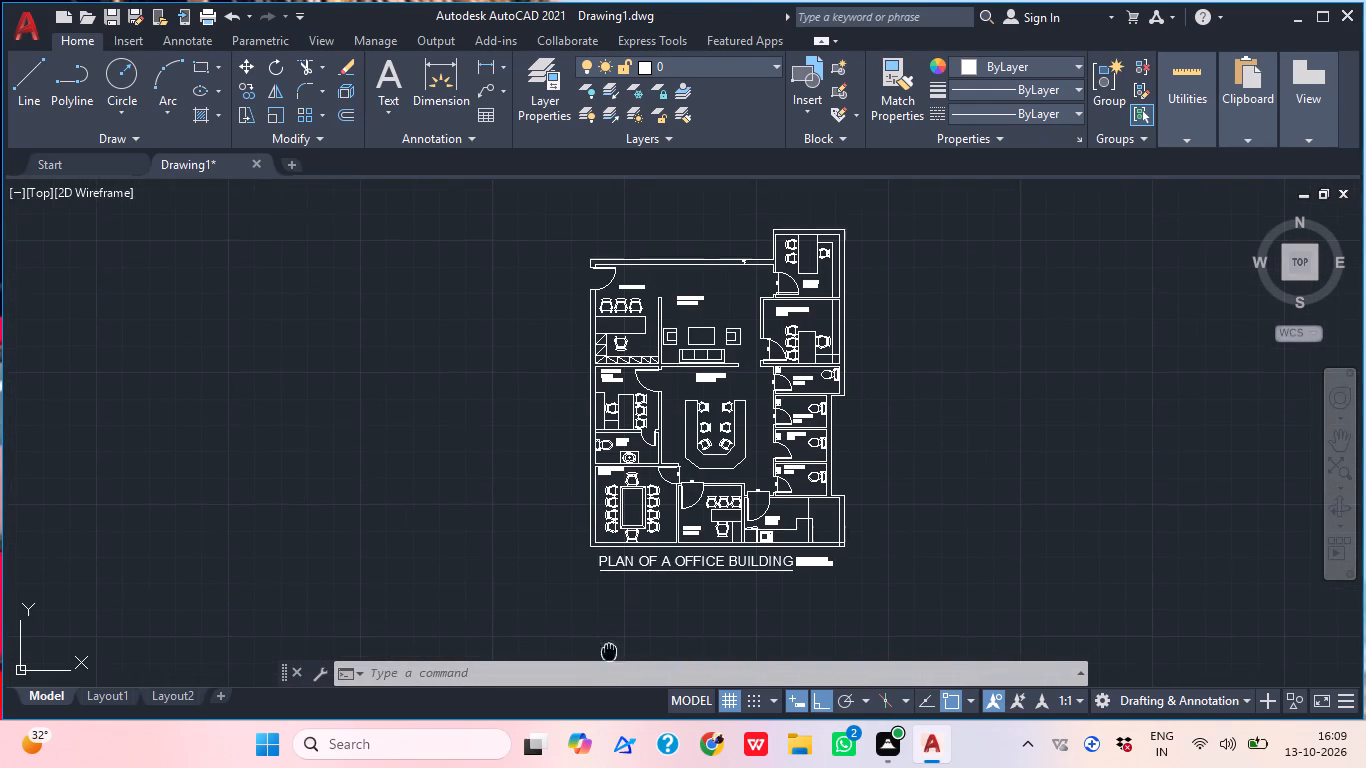
pyautogui.moveTo(612, 643); pyautogui.dragTo(620, 568, button='middle')
# Draw a short horizontal line across the CONFERENCE room's west outer wall, level with the north edge of the table.
pyautogui.scroll(2, 557, 427)
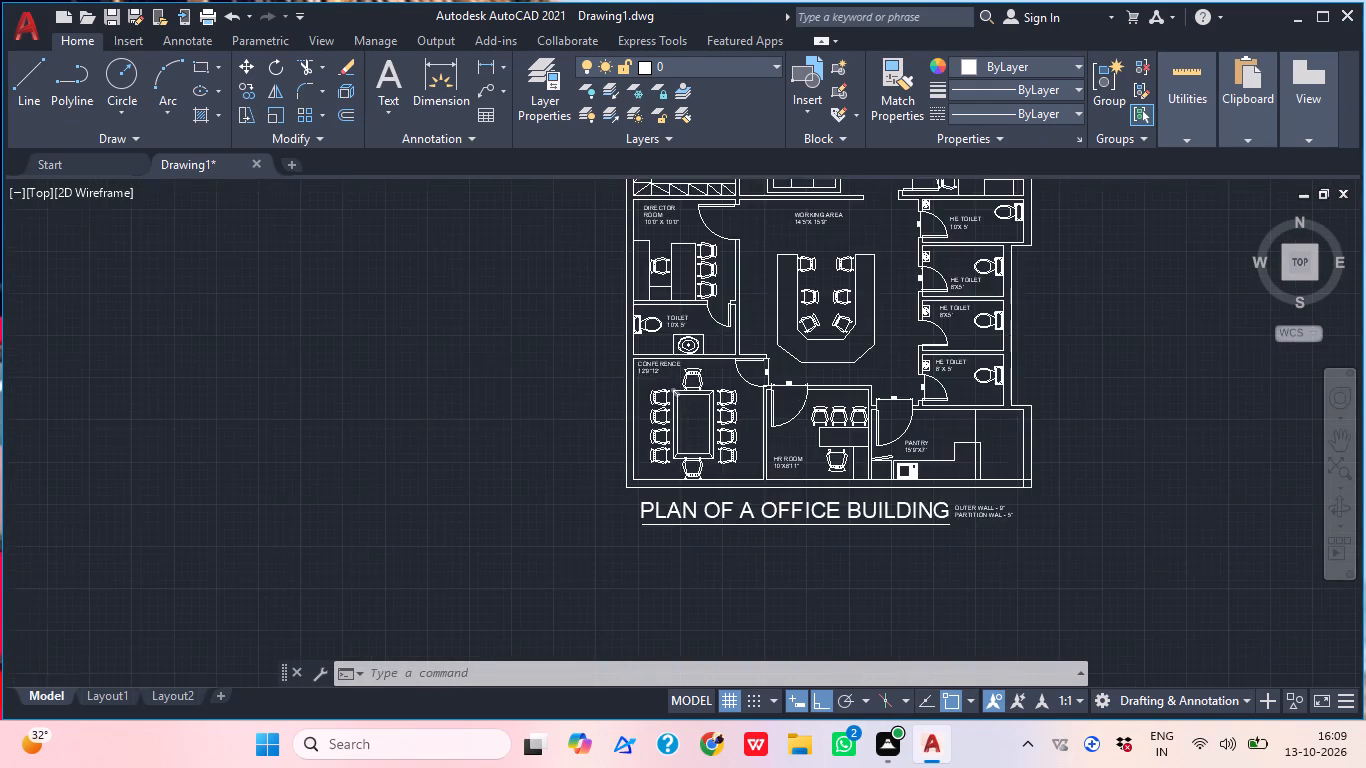
pyautogui.scroll(1, 676, 393)
pyautogui.write('L')
pyautogui.press('space')
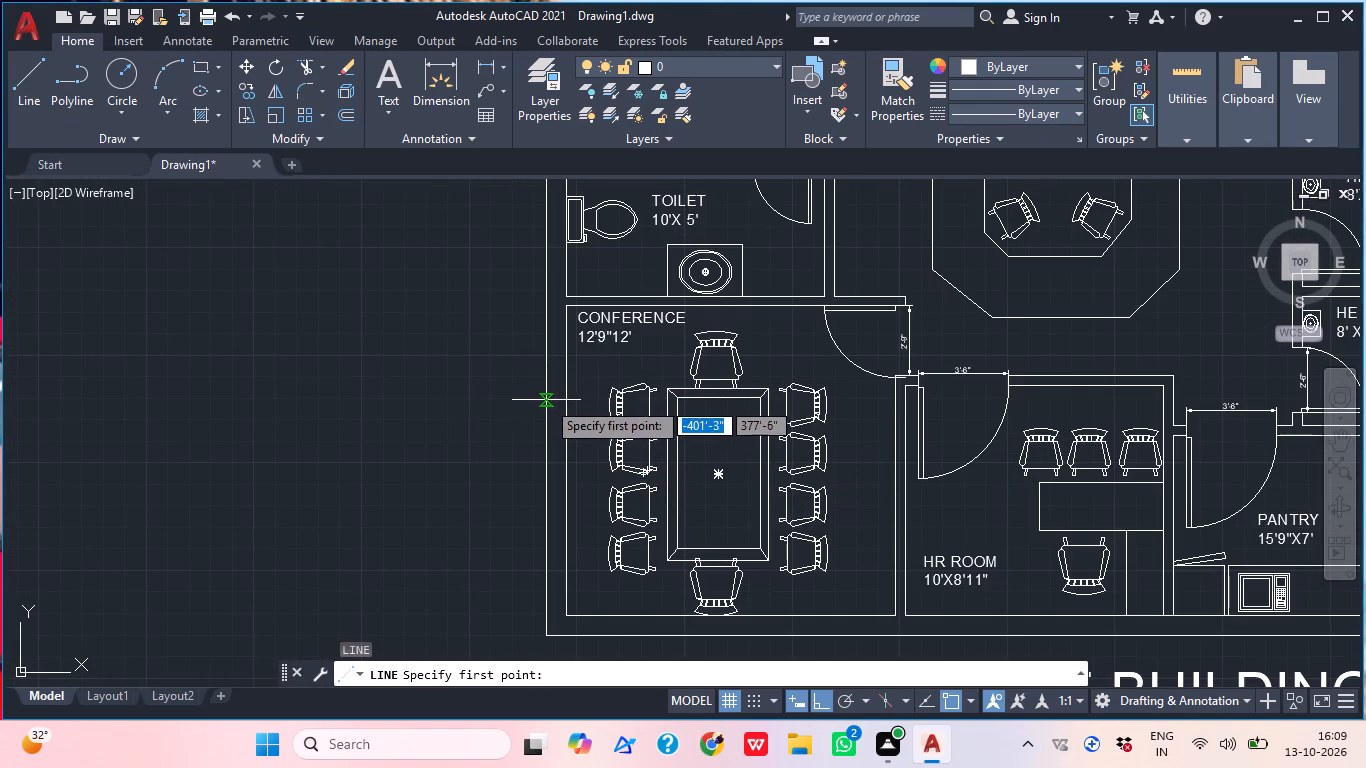
pyautogui.scroll(2, 548, 400)
pyautogui.click(545, 373)
pyautogui.click(596, 380)
pyautogui.moveTo(609, 423); pyautogui.dragTo(613, 343, button='middle')
pyautogui.press('Escape')
# Draw a second horizontal line, about 10" long, across the CONFERENCE room's west wall, level with the table's south edge.
pyautogui.scroll(-1, 611, 483)
pyautogui.moveTo(611, 484); pyautogui.dragTo(614, 380, button='middle')
pyautogui.write('L')
pyautogui.press('space')
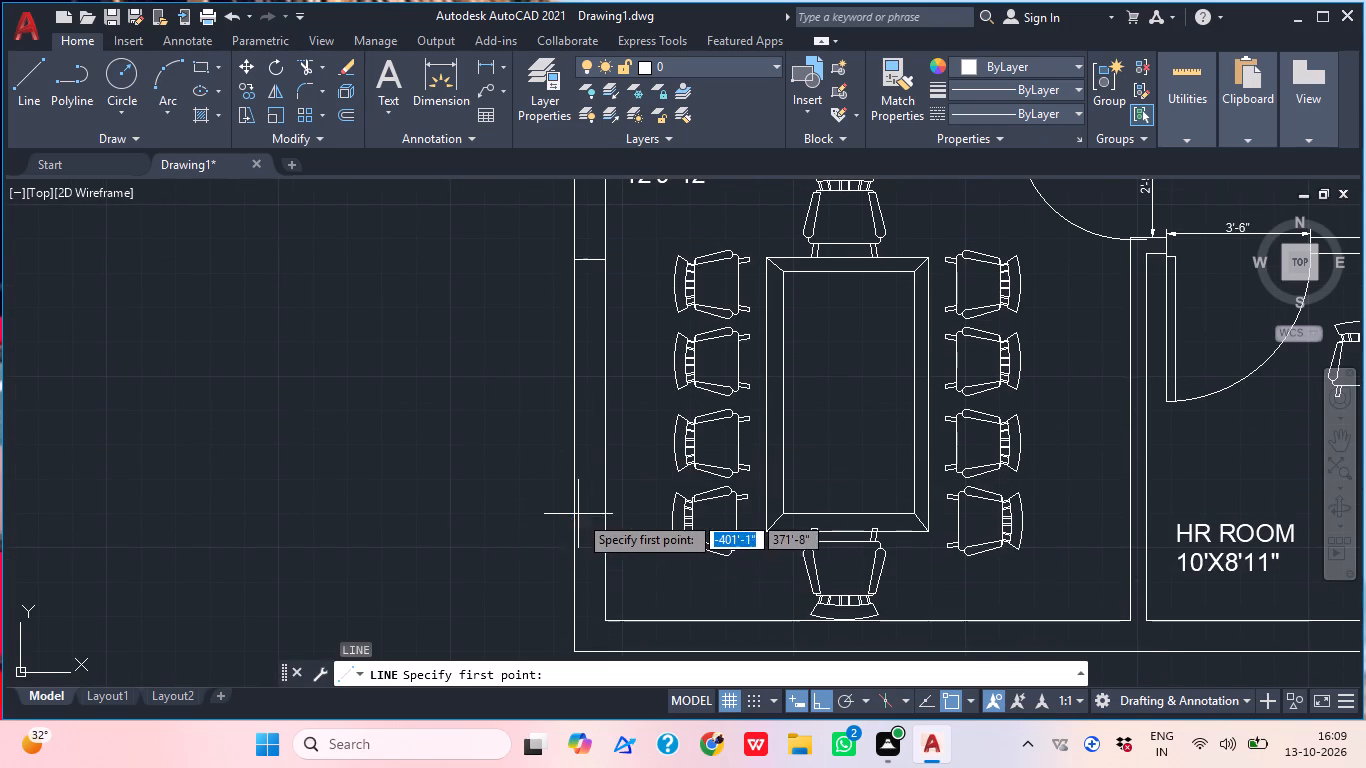
pyautogui.scroll(1, 580, 513)
pyautogui.click(570, 547)
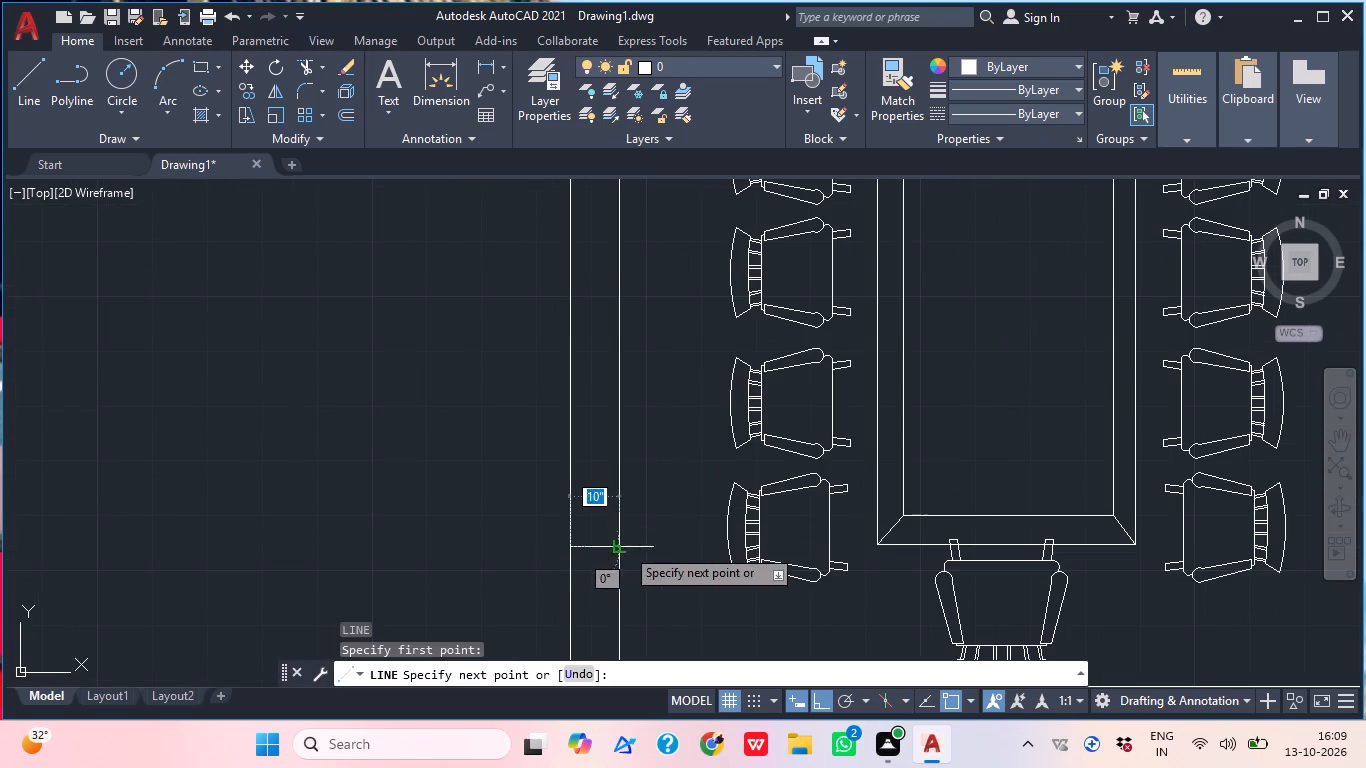
pyautogui.click(625, 546)
pyautogui.press('Escape')
# Draw a vertical centre line about 6'-8" long inside the CONFERENCE room's west wall, joining the midpoints of the two cross lines.
pyautogui.moveTo(665, 520); pyautogui.dragTo(704, 602, button='middle')
pyautogui.scroll(-1, 677, 550)
pyautogui.write('L')
pyautogui.press('space')
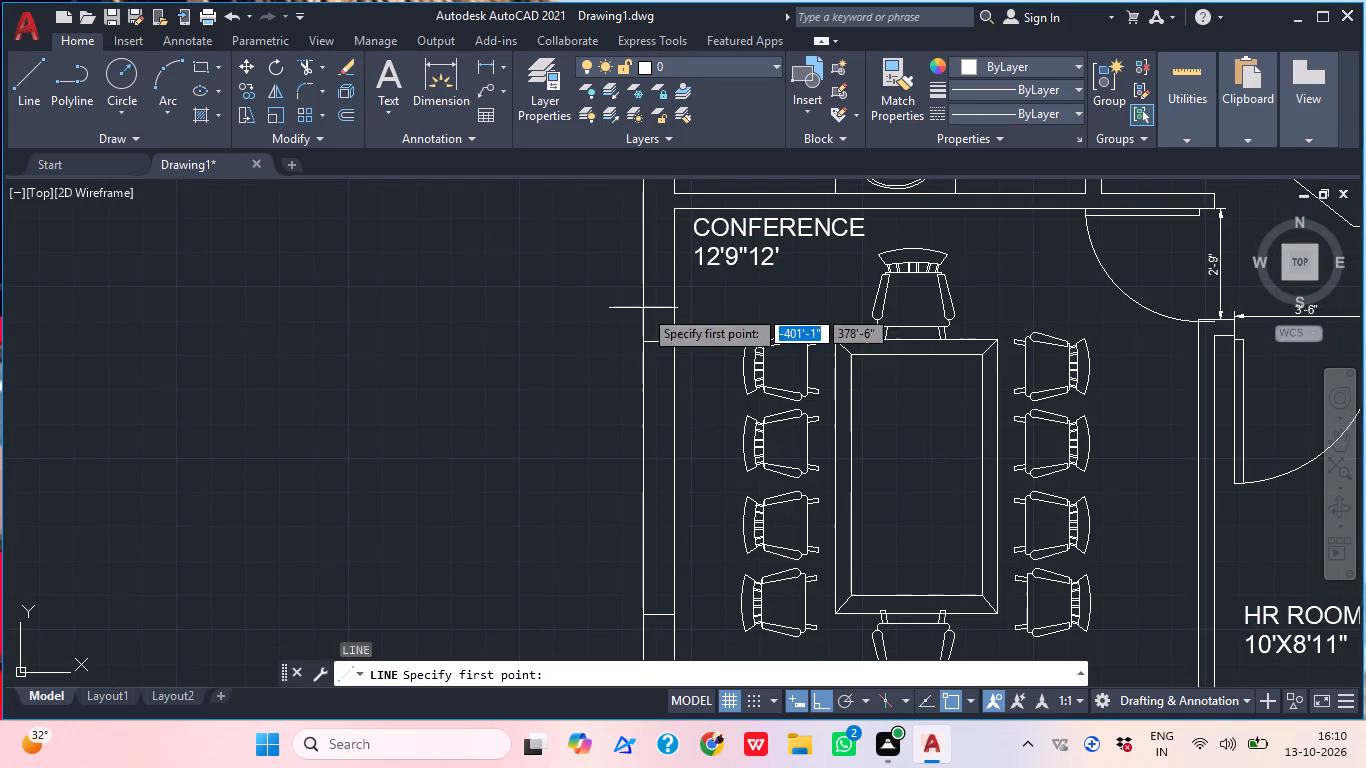
pyautogui.click(660, 340)
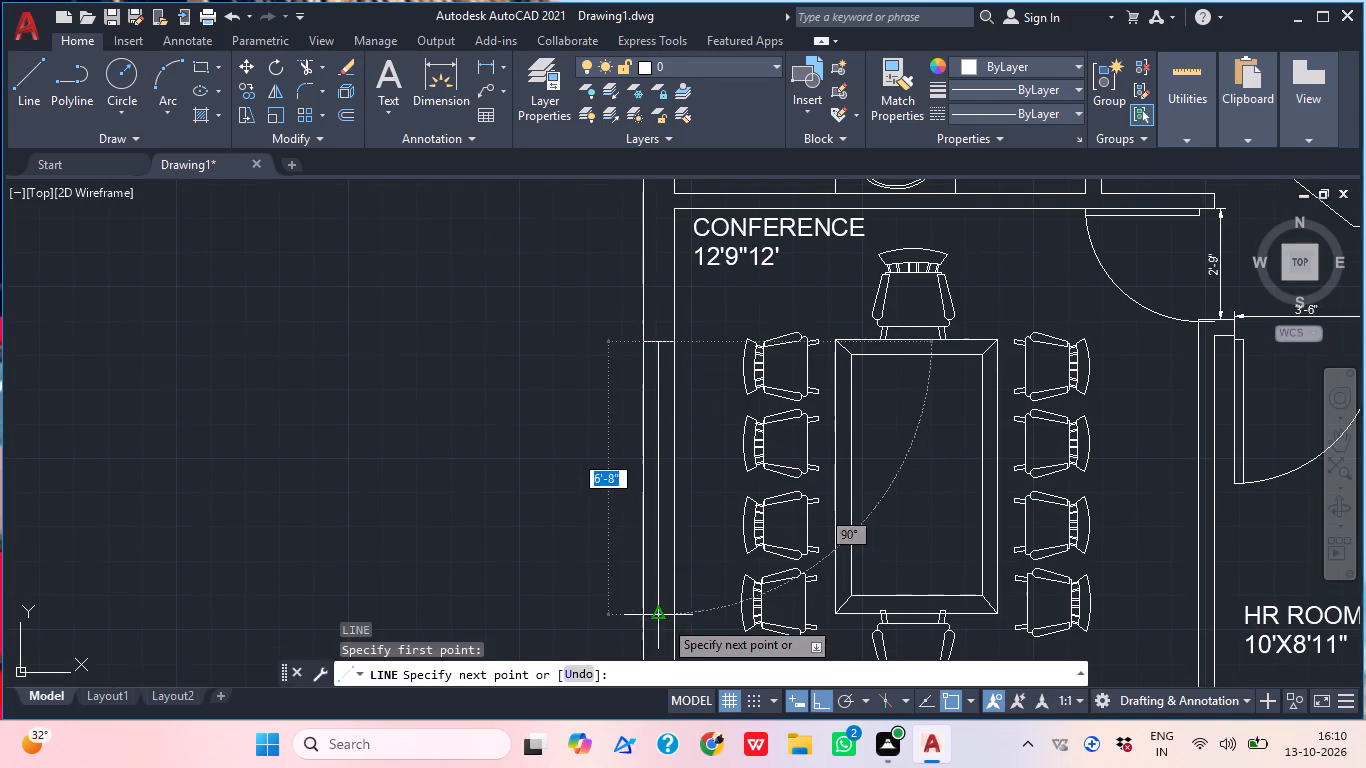
pyautogui.click(665, 615)
pyautogui.press('Escape')
# Offset the centre line in the CONFERENCE room's west wall by 1" to both its east and west sides.
pyautogui.press('o')
pyautogui.press('space')
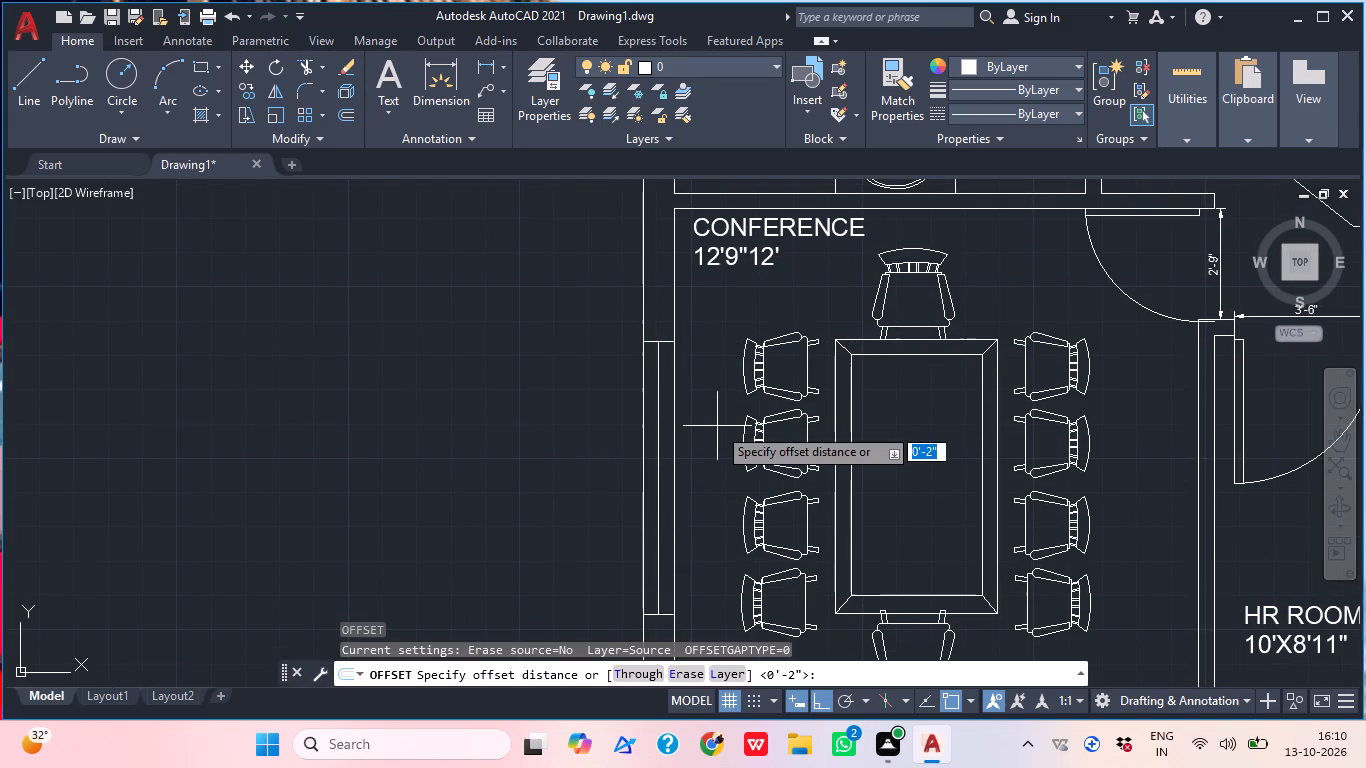
pyautogui.write('1"')
pyautogui.press('Return')
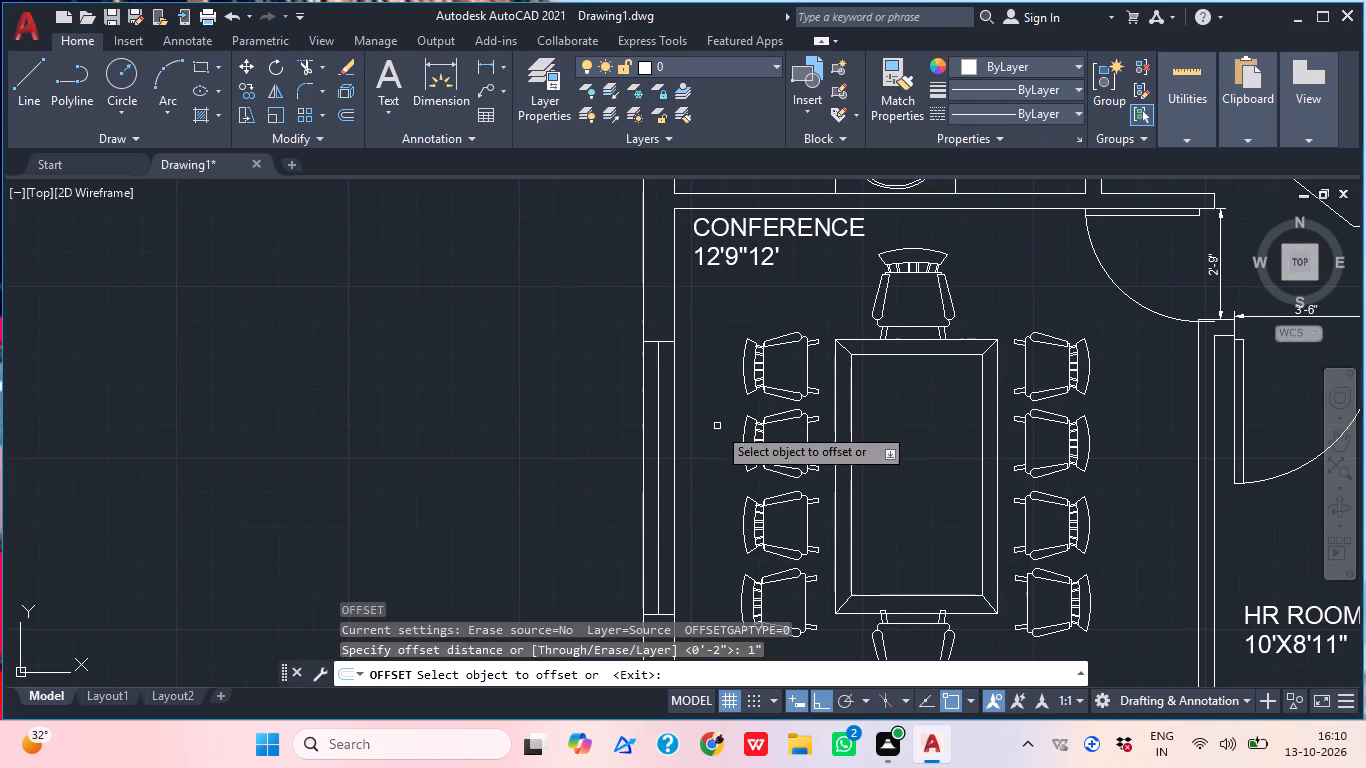
pyautogui.scroll(3, 698, 443)
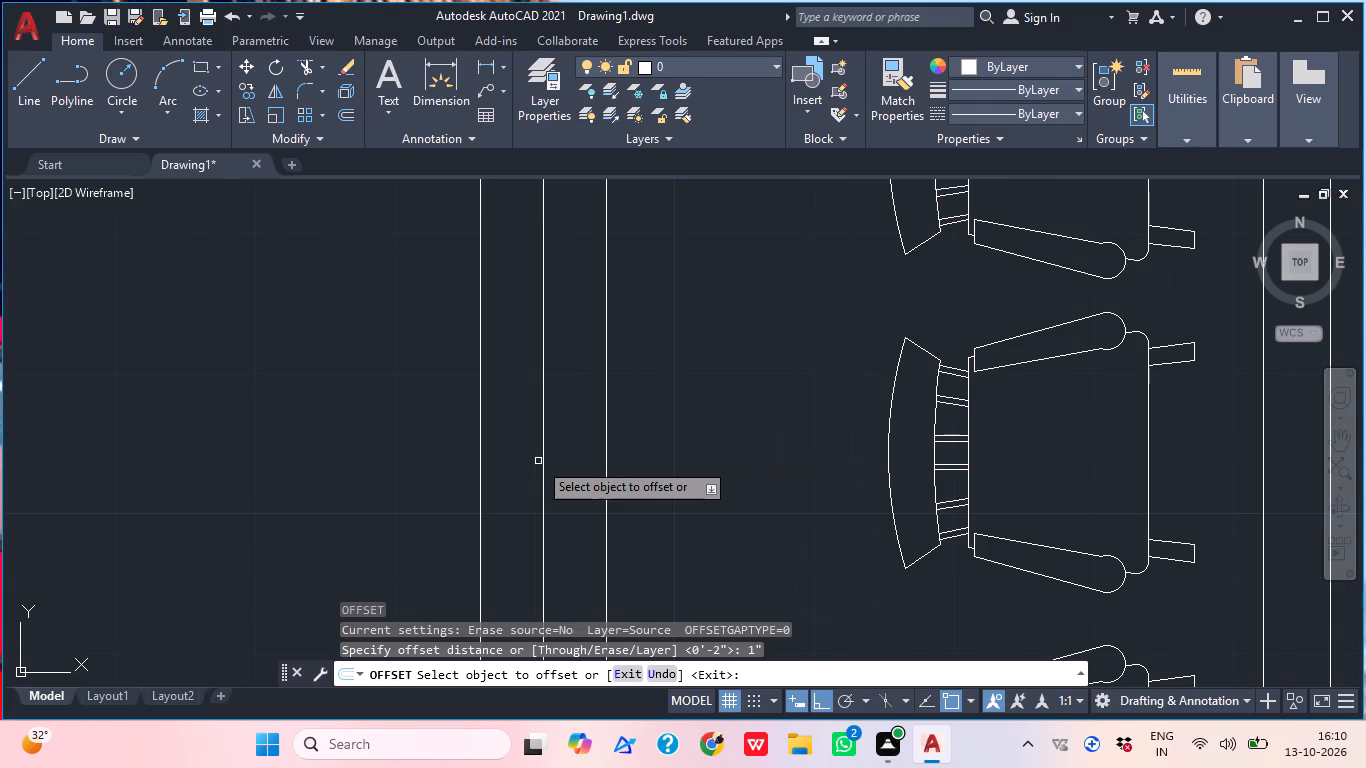
pyautogui.click(542, 458)
pyautogui.click(564, 467)
pyautogui.doubleClick(544, 451)
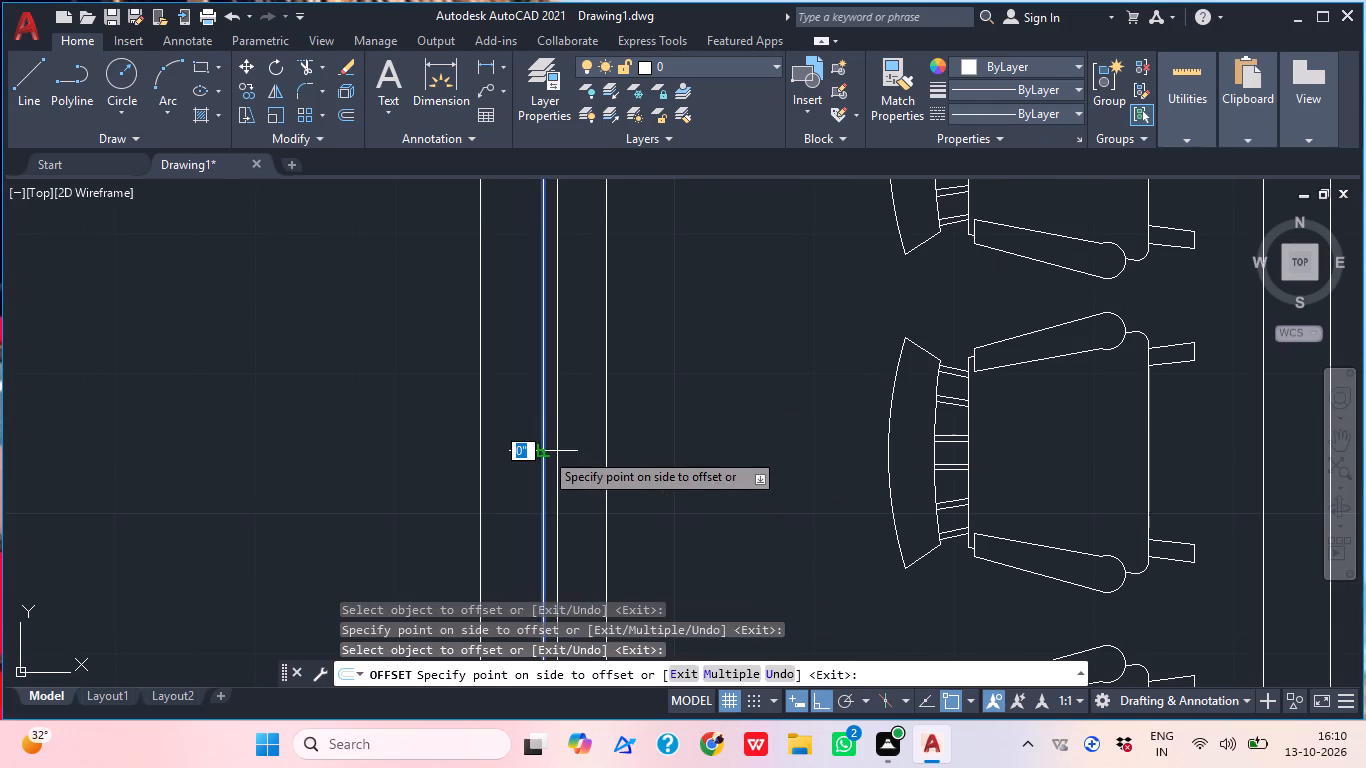
pyautogui.click(530, 451)
pyautogui.press('Escape')
# Delete the original centre line between the two offset lines in the CONFERENCE room's west wall.
pyautogui.click(544, 467)
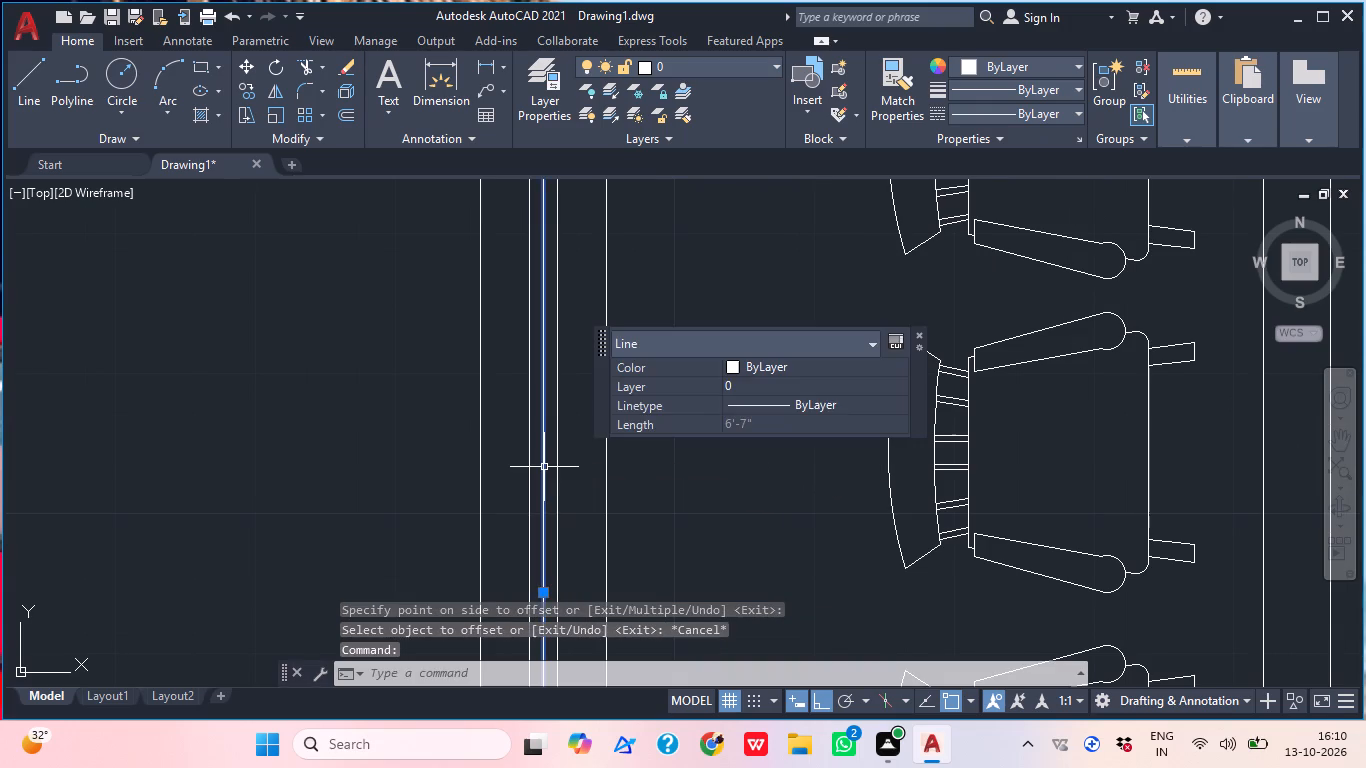
pyautogui.press('Delete')
# Draw a short horizontal line across the west outer wall of the 10'X 5' TOILET, just north of the WC.
pyautogui.scroll(-5, 581, 467)
pyautogui.moveTo(680, 507); pyautogui.dragTo(663, 600, button='middle')
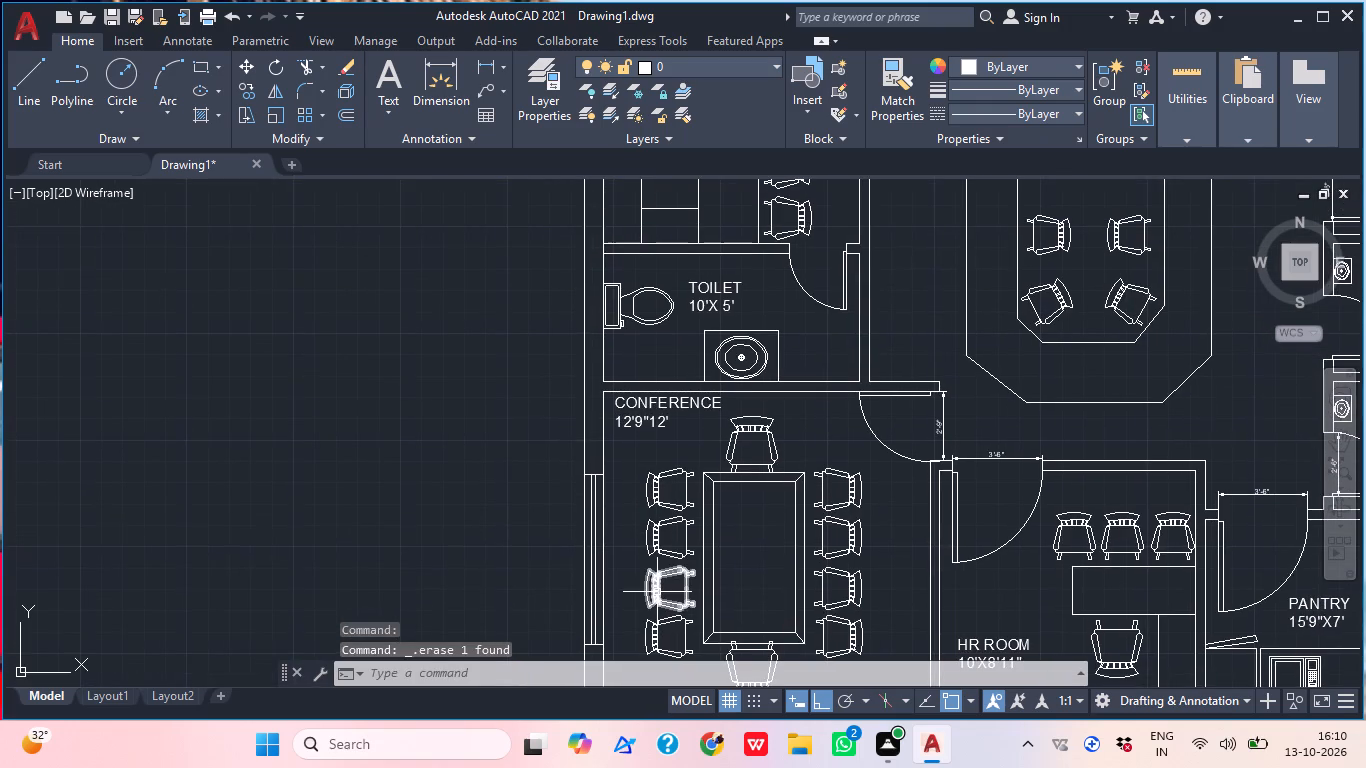
pyautogui.scroll(2, 617, 290)
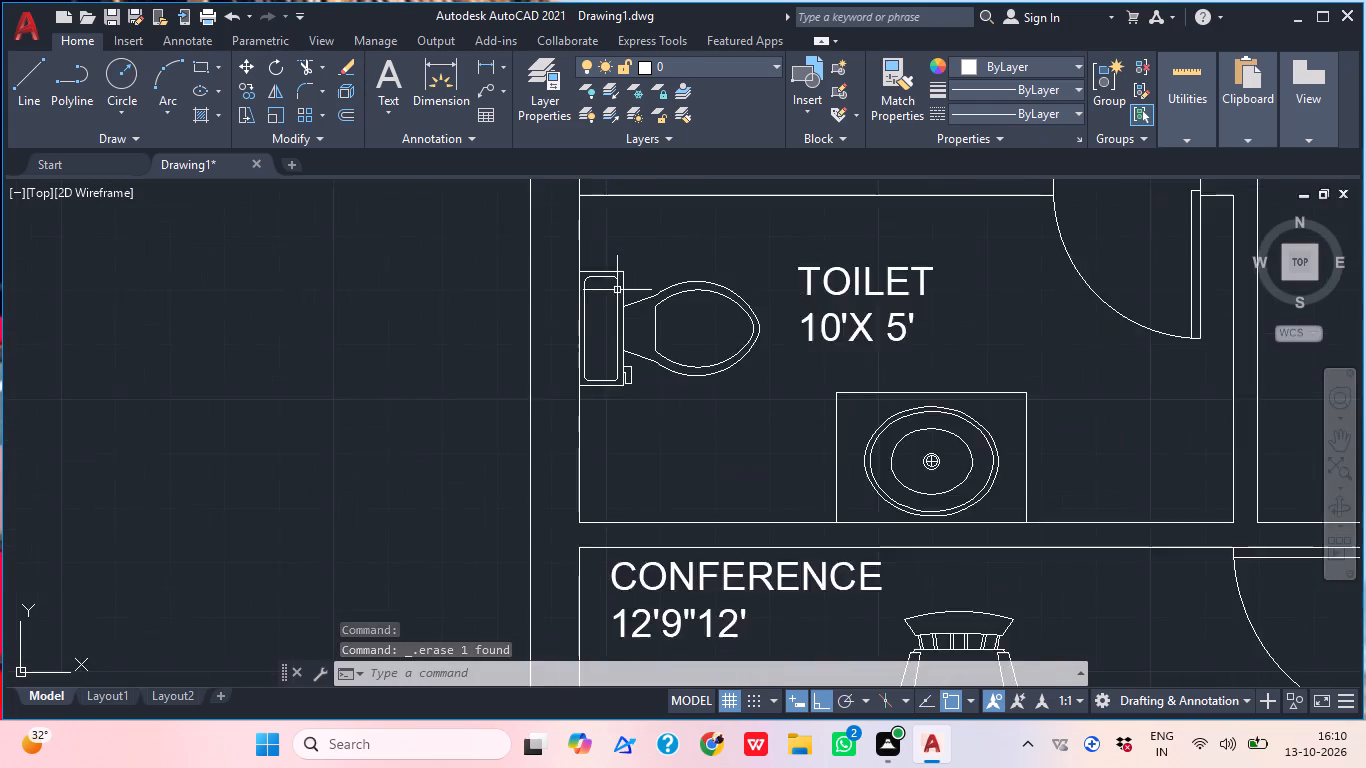
pyautogui.moveTo(644, 378); pyautogui.dragTo(665, 454, button='middle')
pyautogui.scroll(-1, 666, 453)
pyautogui.write('L')
pyautogui.press('space')
pyautogui.scroll(2, 608, 357)
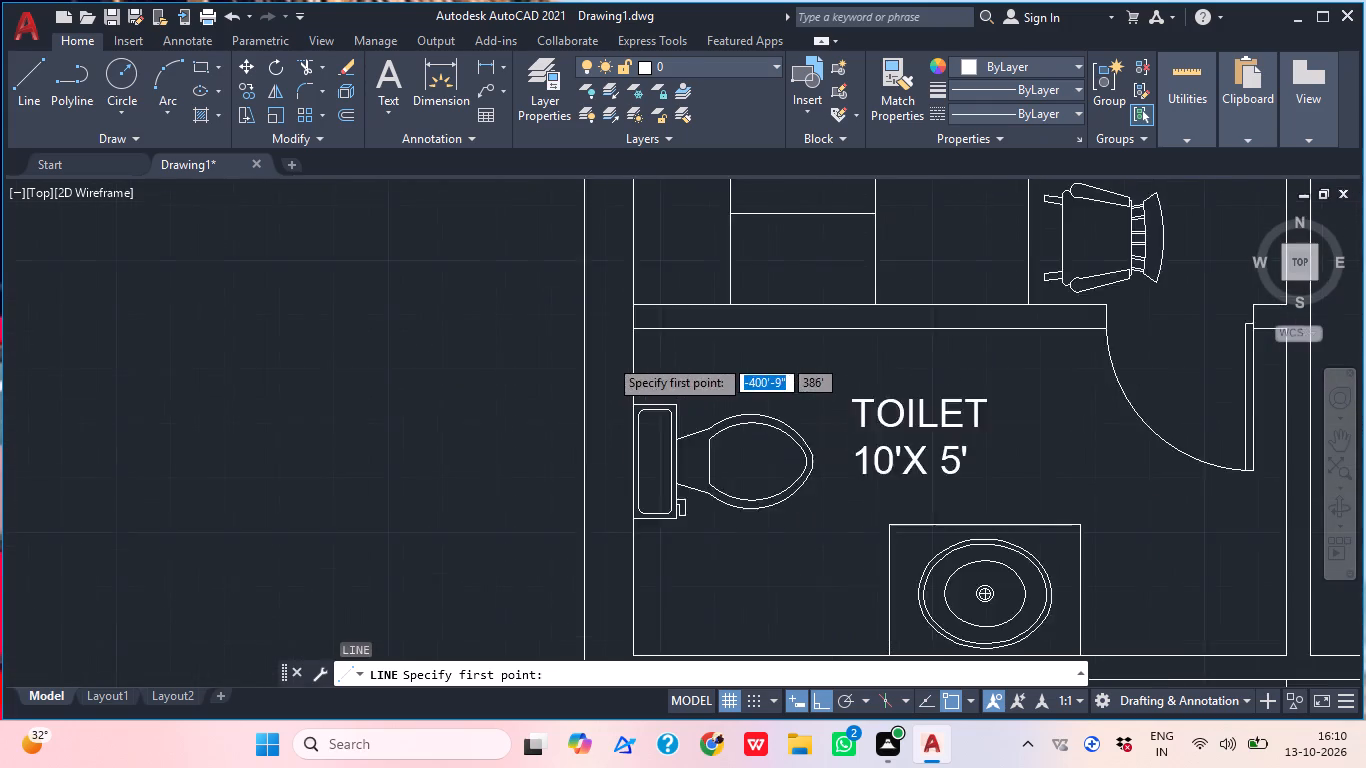
pyautogui.click(573, 380)
pyautogui.click(645, 387)
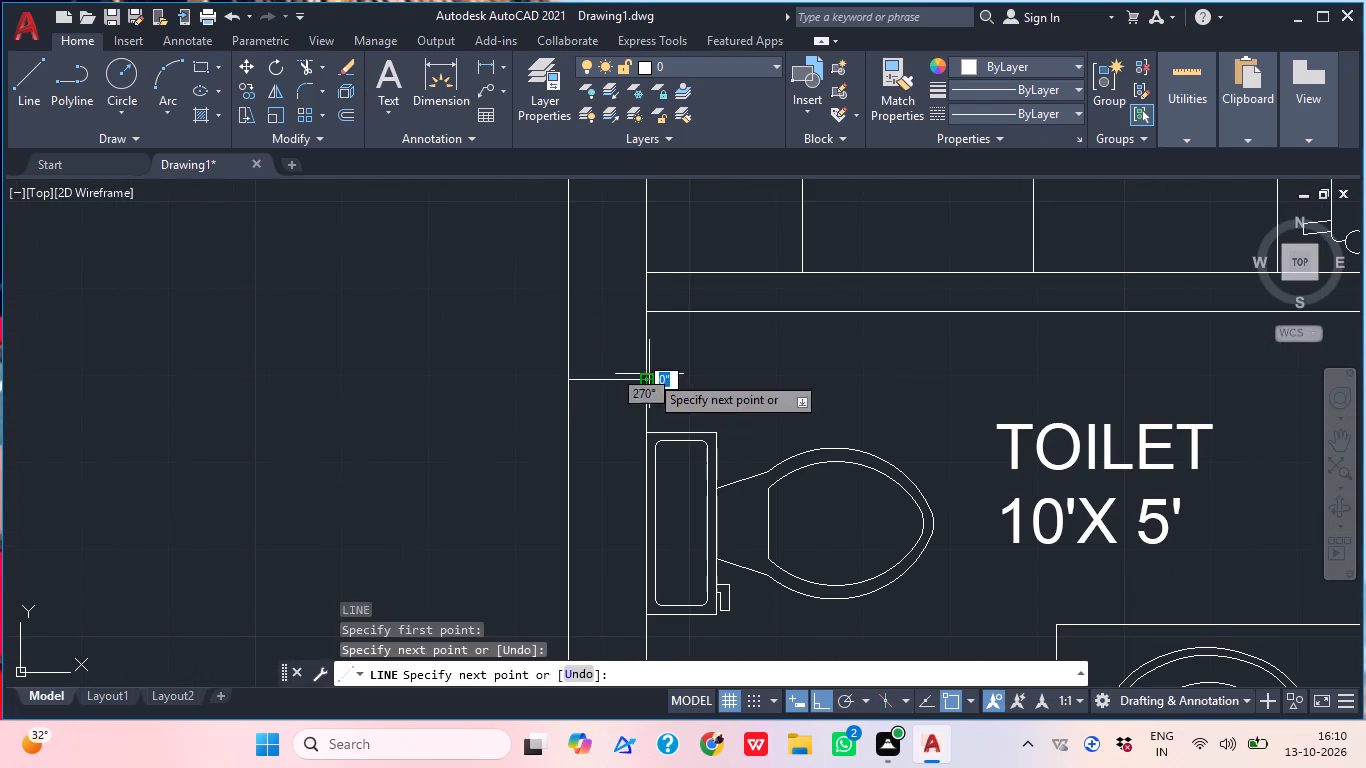
pyautogui.moveTo(649, 374); pyautogui.dragTo(672, 303, button='middle')
pyautogui.press('Escape')
# Draw a second horizontal line, about 10" long, across the TOILET's west outer wall, just south of the WC.
pyautogui.press('l')
pyautogui.middleClick(659, 428)
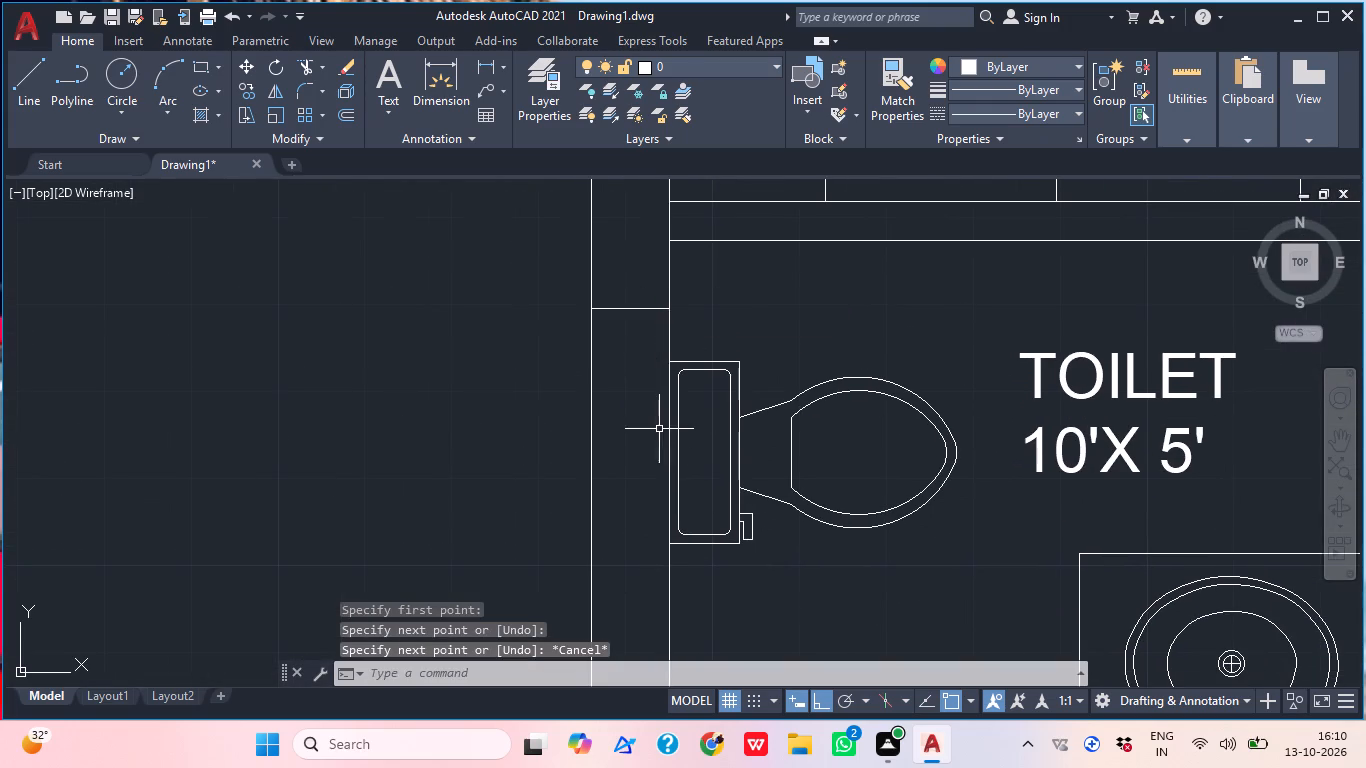
pyautogui.moveTo(654, 453); pyautogui.dragTo(660, 342, button='middle')
pyautogui.press('space')
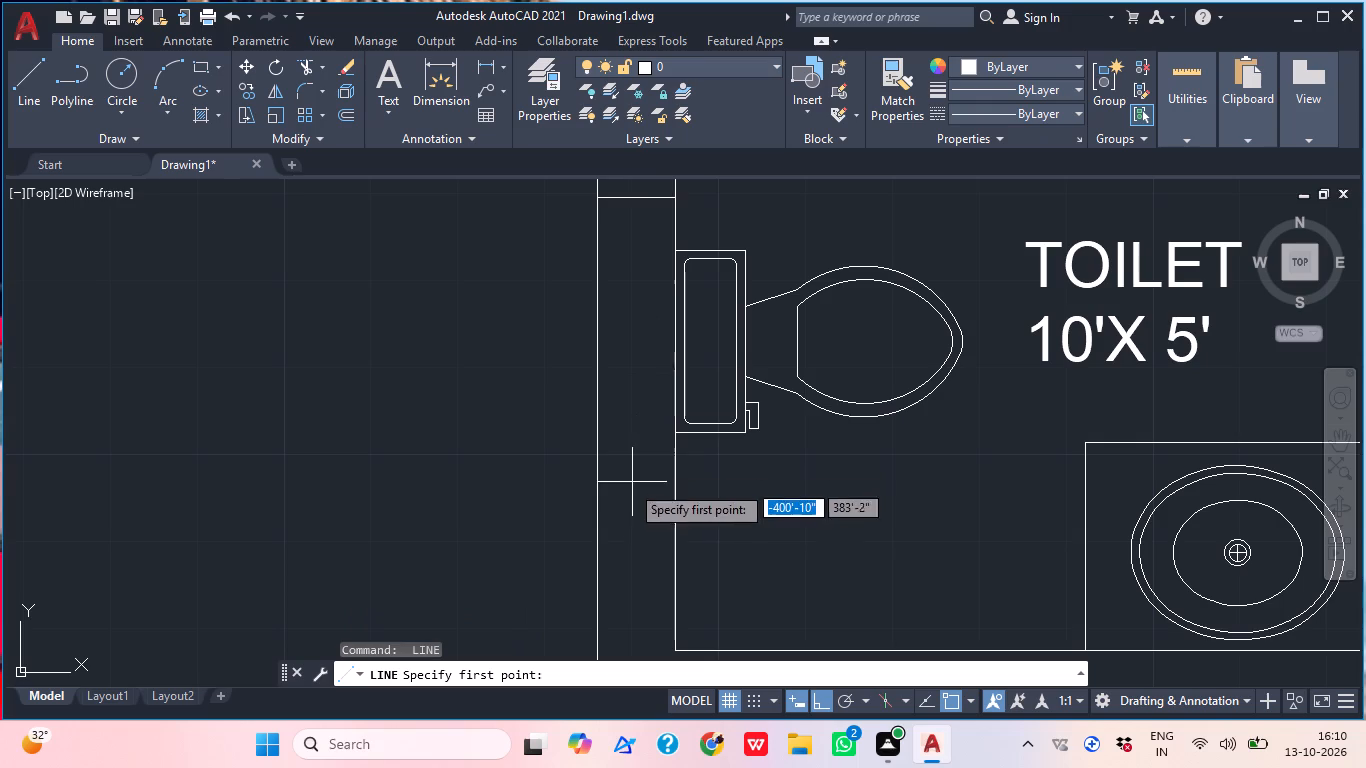
pyautogui.click(601, 518)
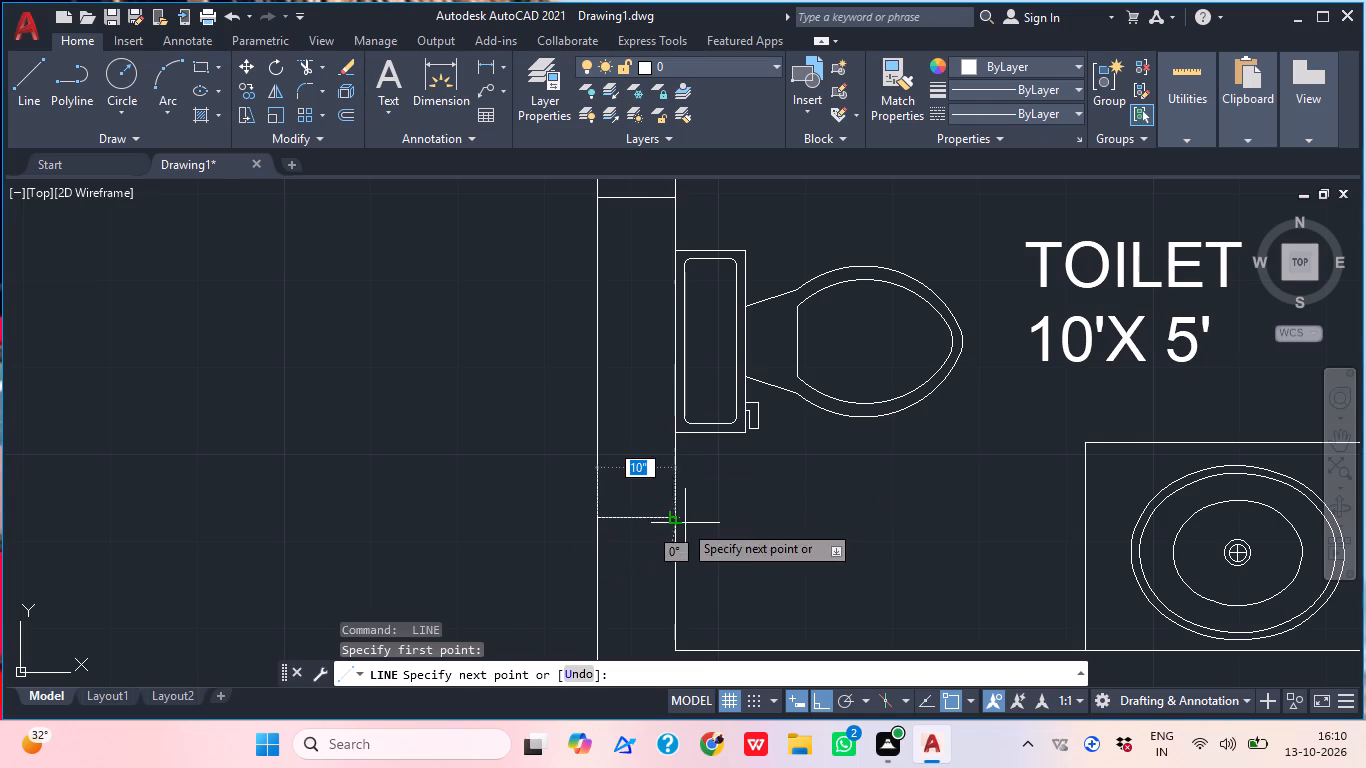
pyautogui.click(671, 516)
pyautogui.moveTo(734, 489); pyautogui.dragTo(824, 527, button='middle')
pyautogui.press('Escape')
pyautogui.press('l')
pyautogui.press('space')
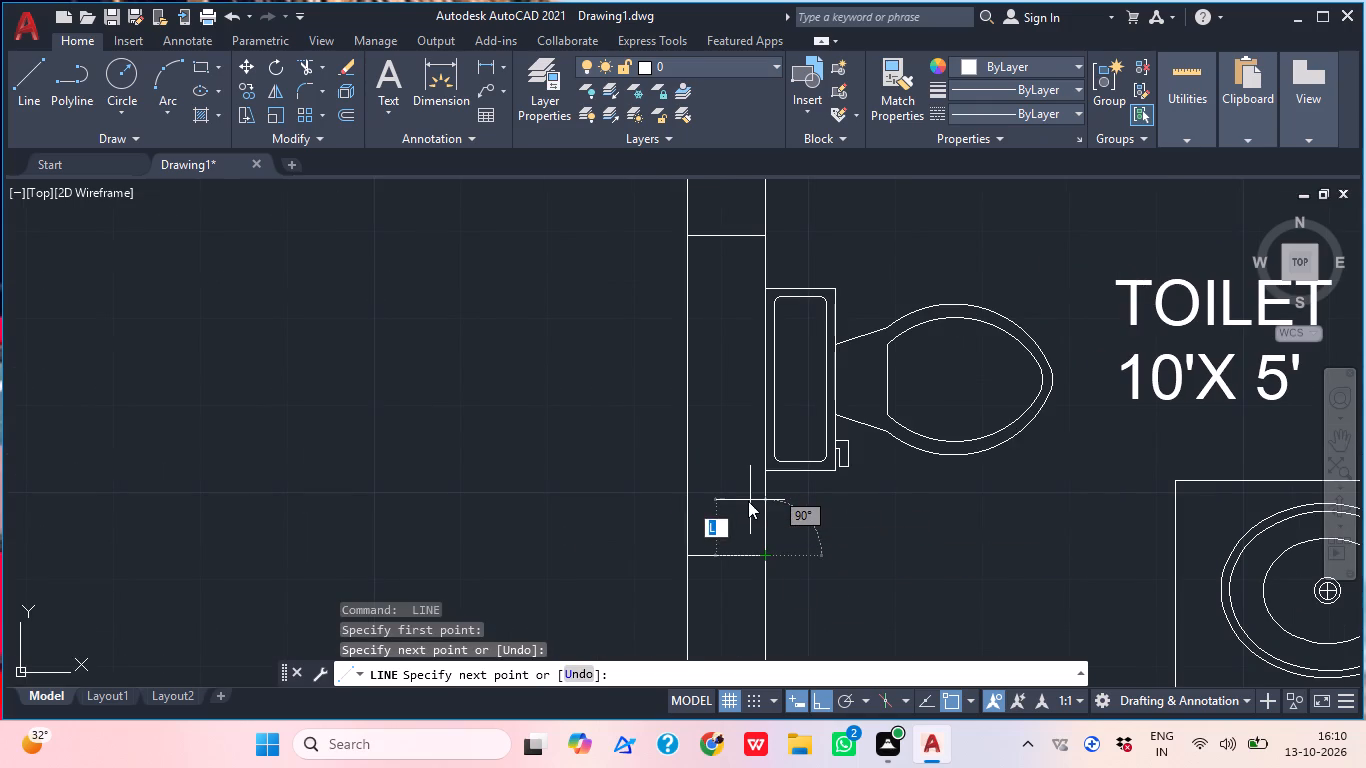
pyautogui.press('Escape')
pyautogui.press('Escape')
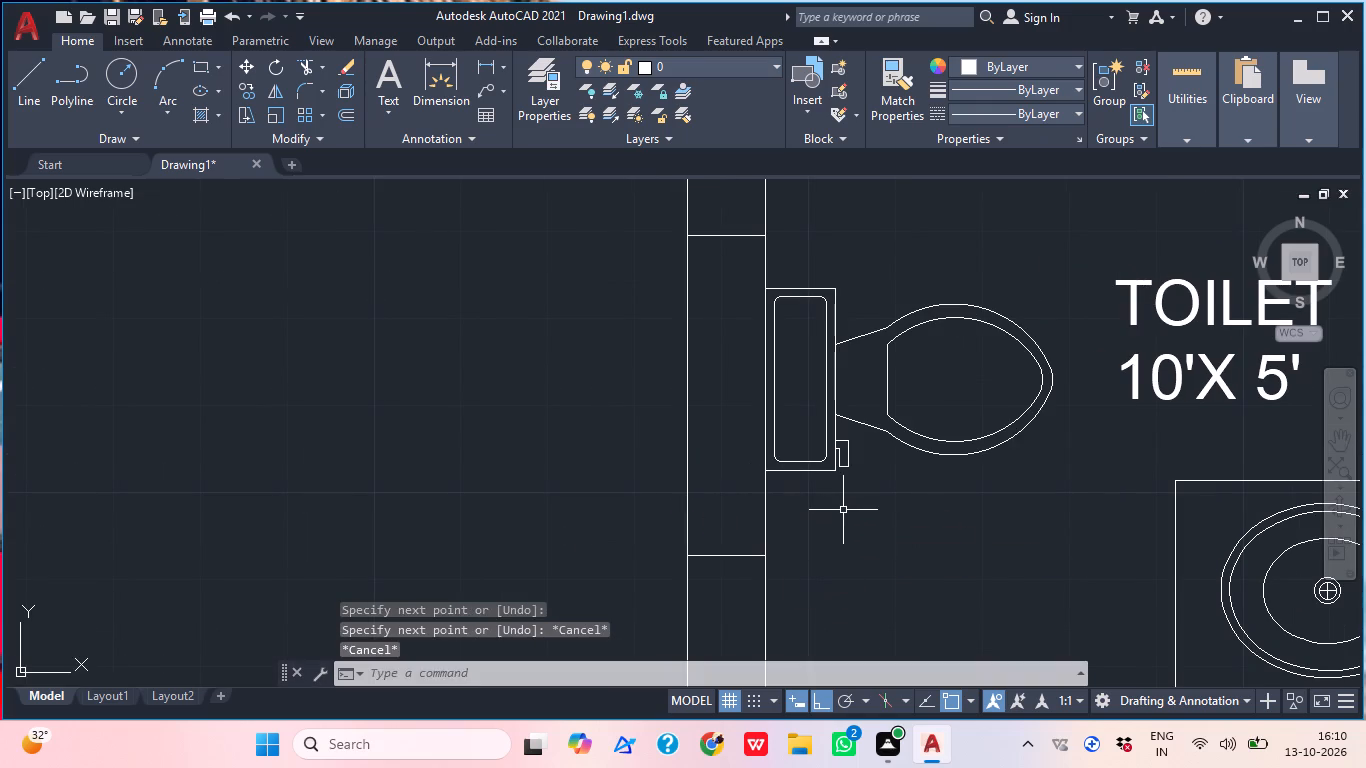
# Draw a vertical centre line about 3' long between the two cross lines in the 10'X 5' TOILET's west outer wall.
pyautogui.write('L')
pyautogui.press('space')
pyautogui.click(730, 554)
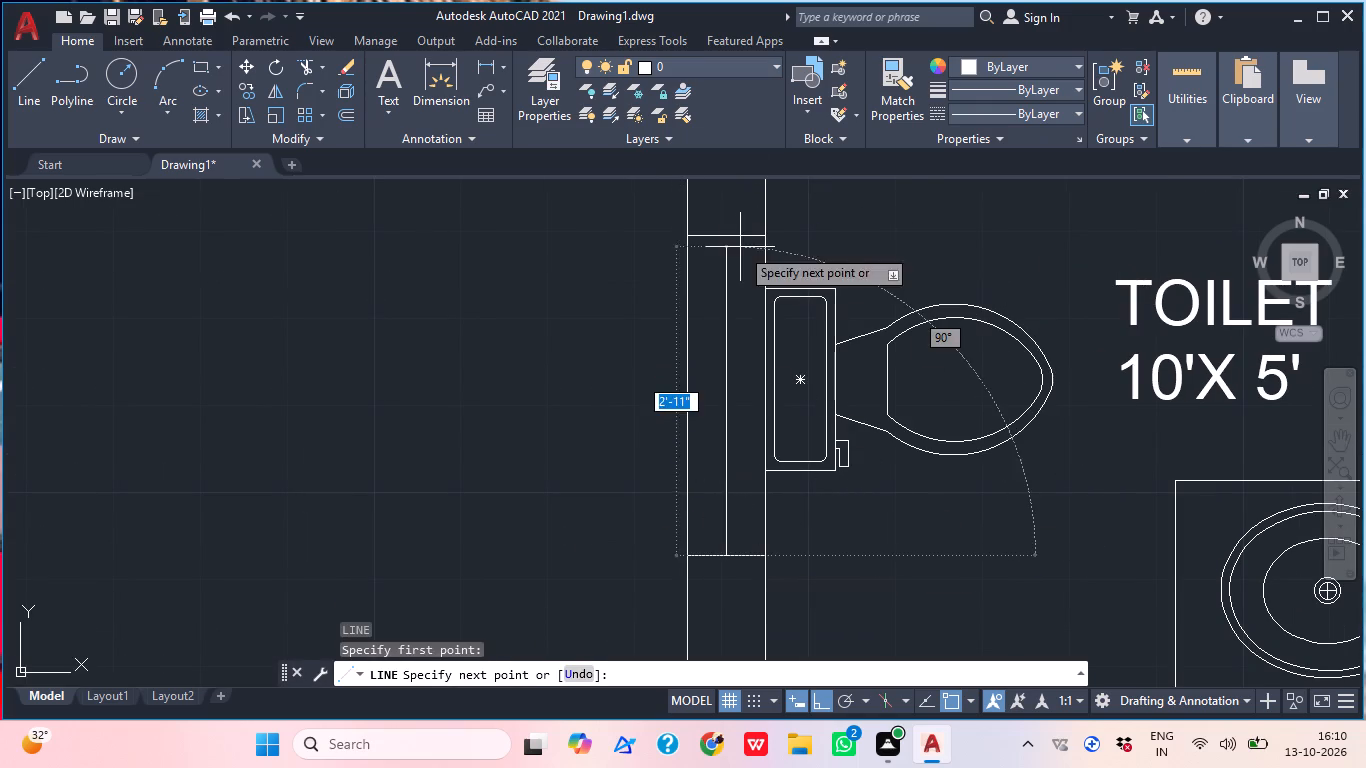
pyautogui.click(724, 237)
pyautogui.press('Escape')
# Offset the centre line in the TOILET's west wall by 1" to both its east and west sides.
pyautogui.write('O')
pyautogui.press('space')
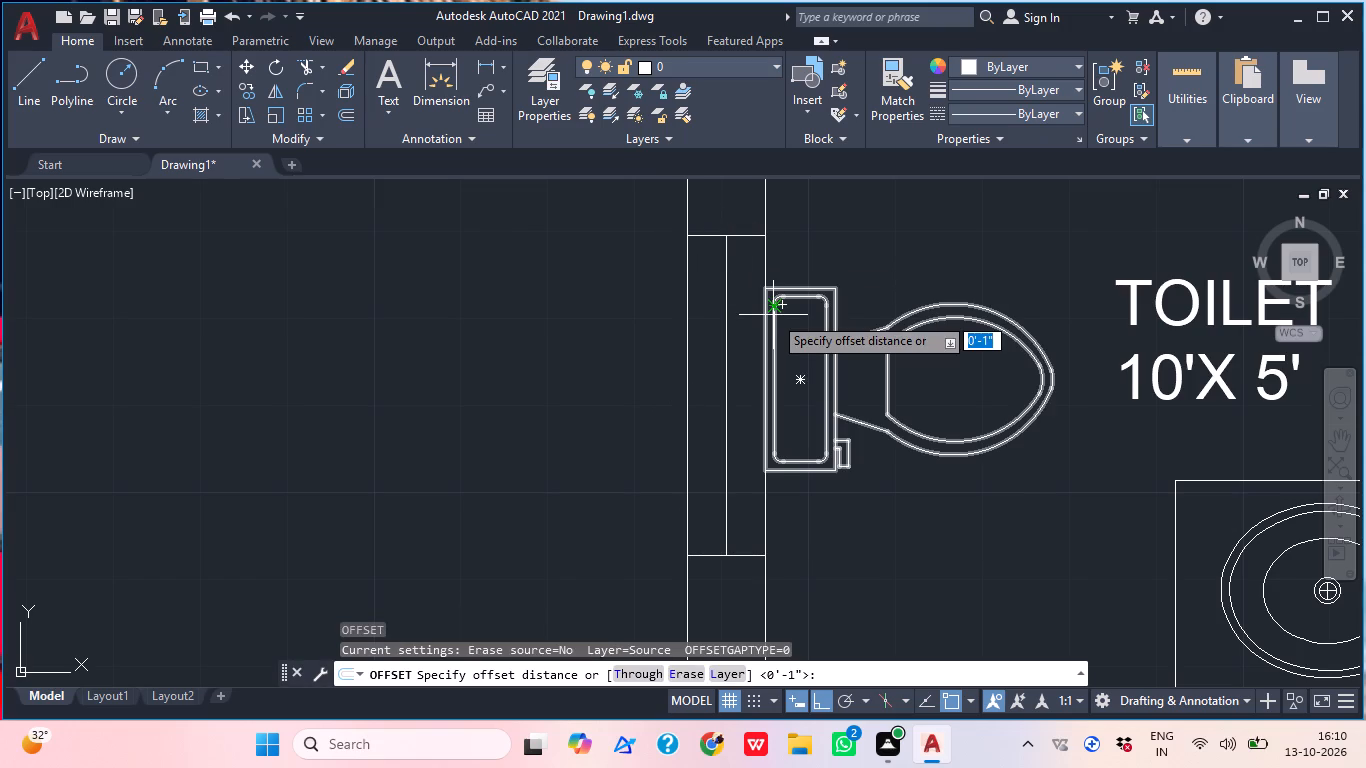
pyautogui.write('1"')
pyautogui.press('Return')
pyautogui.scroll(1, 721, 334)
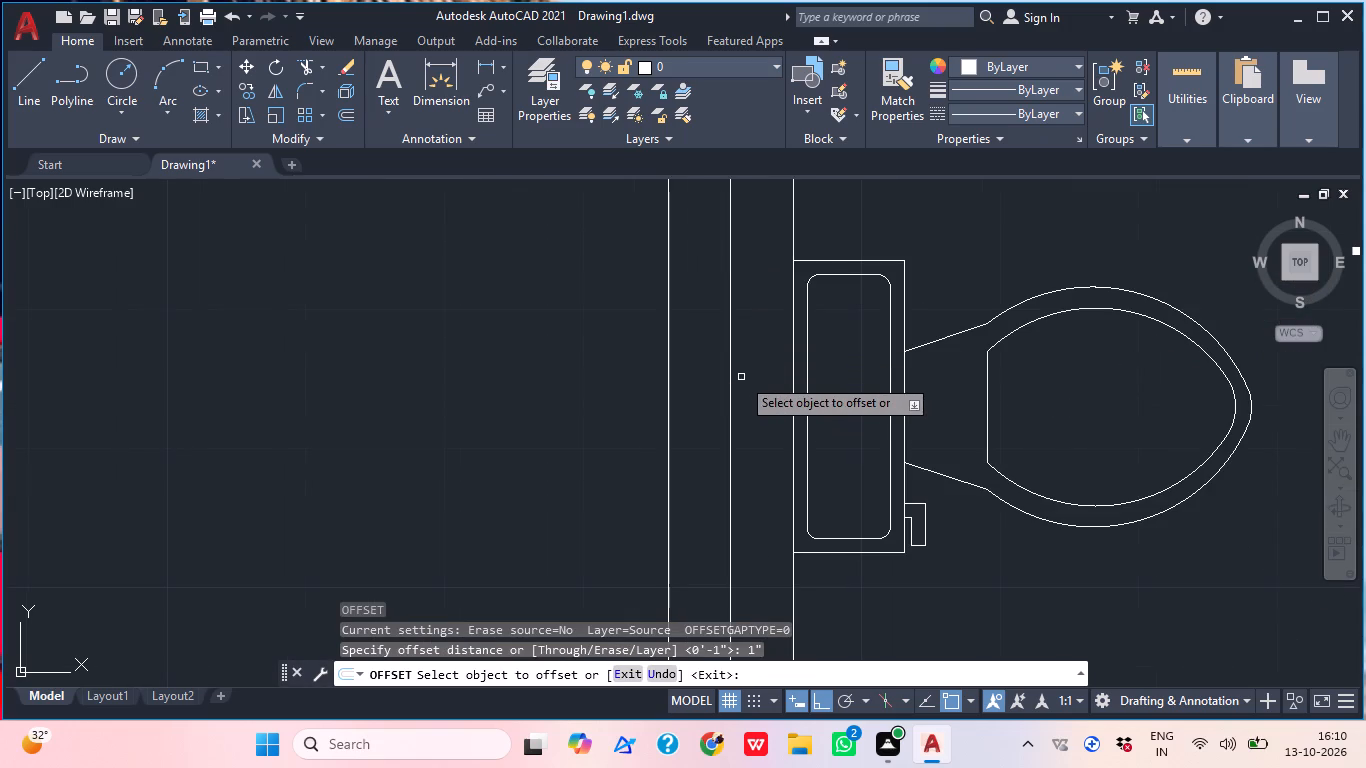
pyautogui.click(733, 366)
pyautogui.moveTo(766, 373); pyautogui.dragTo(777, 373)
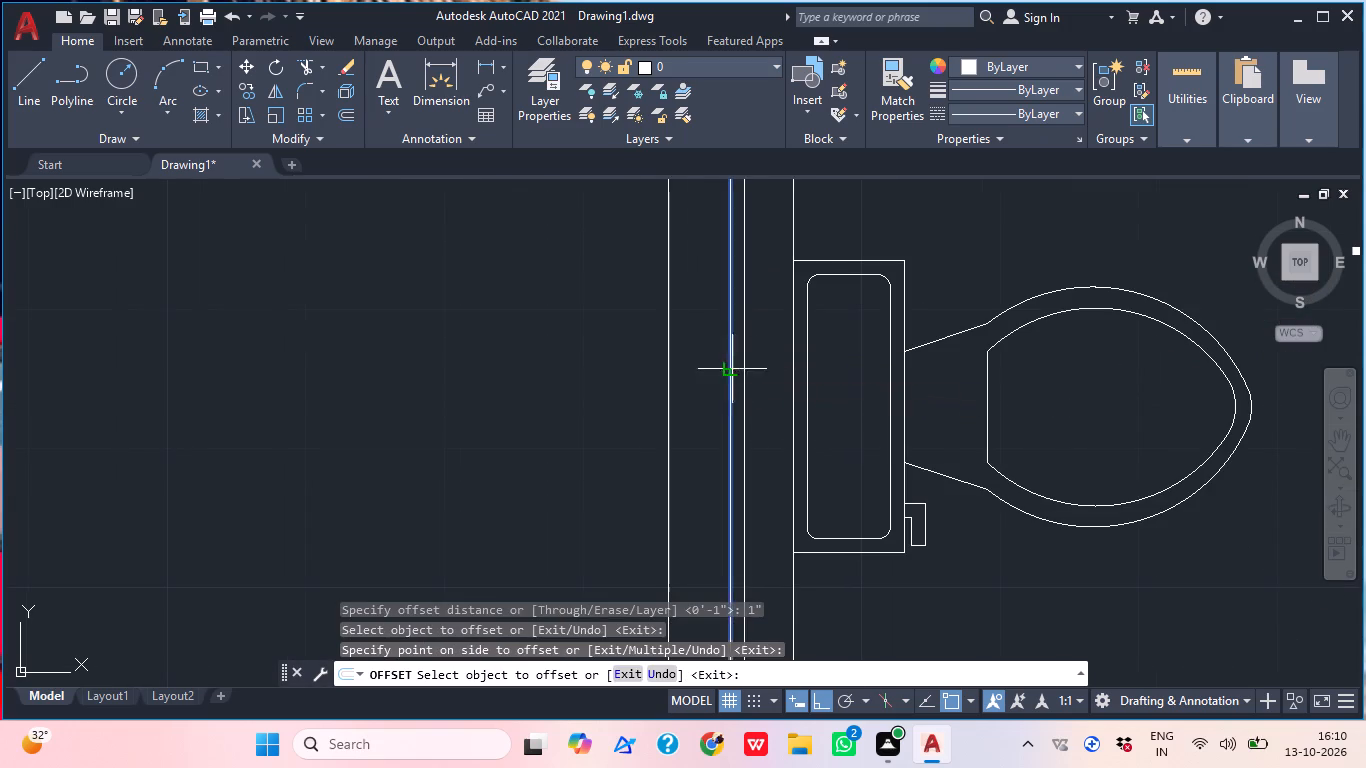
pyautogui.click(732, 369)
pyautogui.click(689, 369)
pyautogui.press('Escape')
# Delete the original centre line between the two offset lines in the TOILET's west wall.
pyautogui.click(731, 383)
pyautogui.press('Delete')
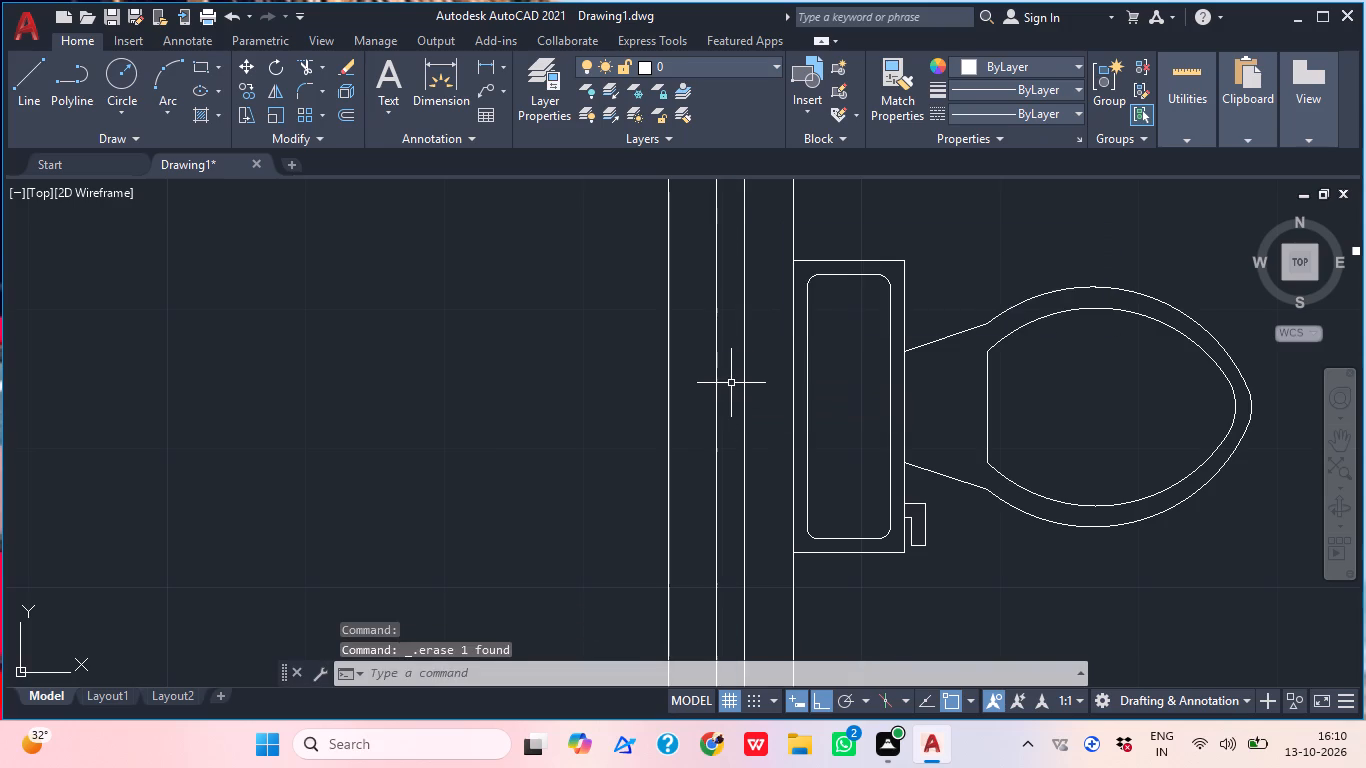
# Draw a short horizontal line across the east outer wall of the 10'X 5' HE TOILET, just south of the WC.
pyautogui.scroll(-3, 785, 329)
pyautogui.scroll(-1, 856, 367)
pyautogui.moveTo(856, 367); pyautogui.dragTo(662, 437, button='middle')
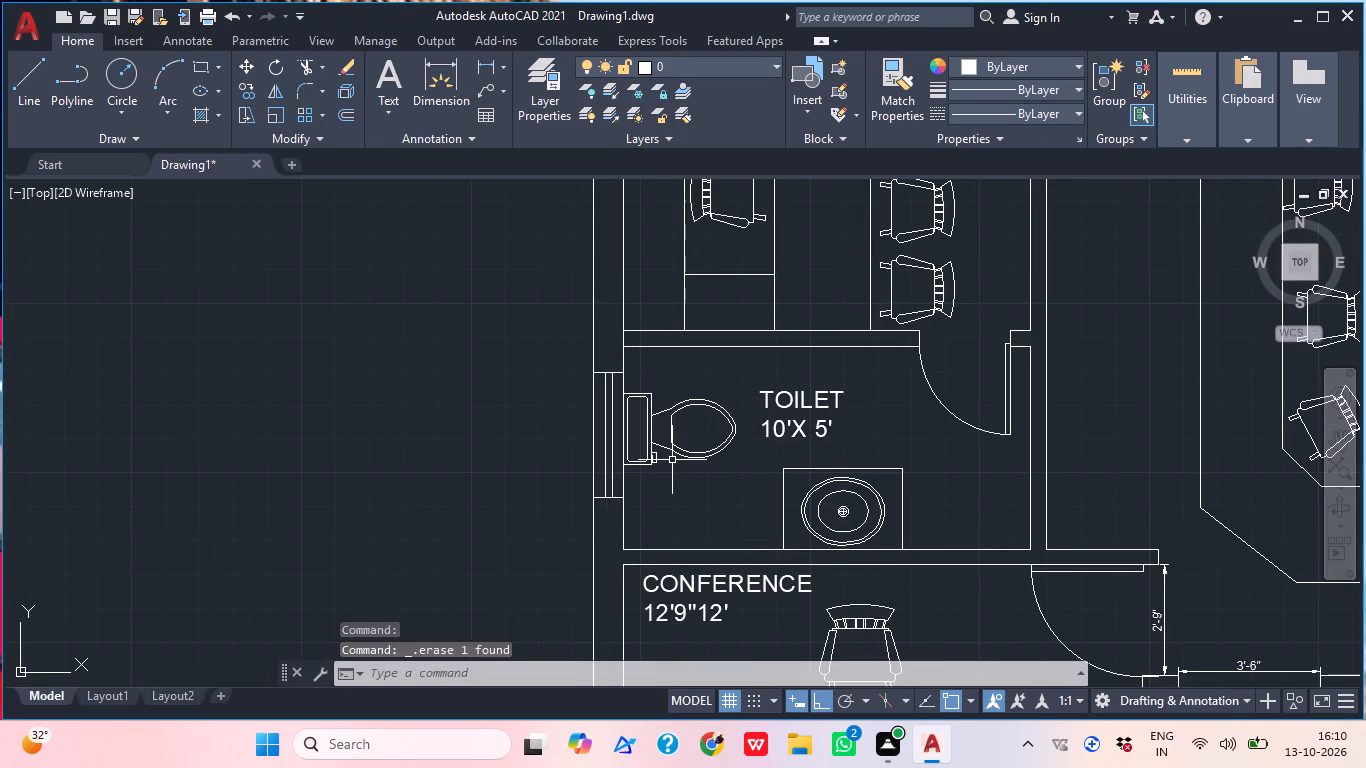
pyautogui.moveTo(751, 450); pyautogui.dragTo(574, 440, button='middle')
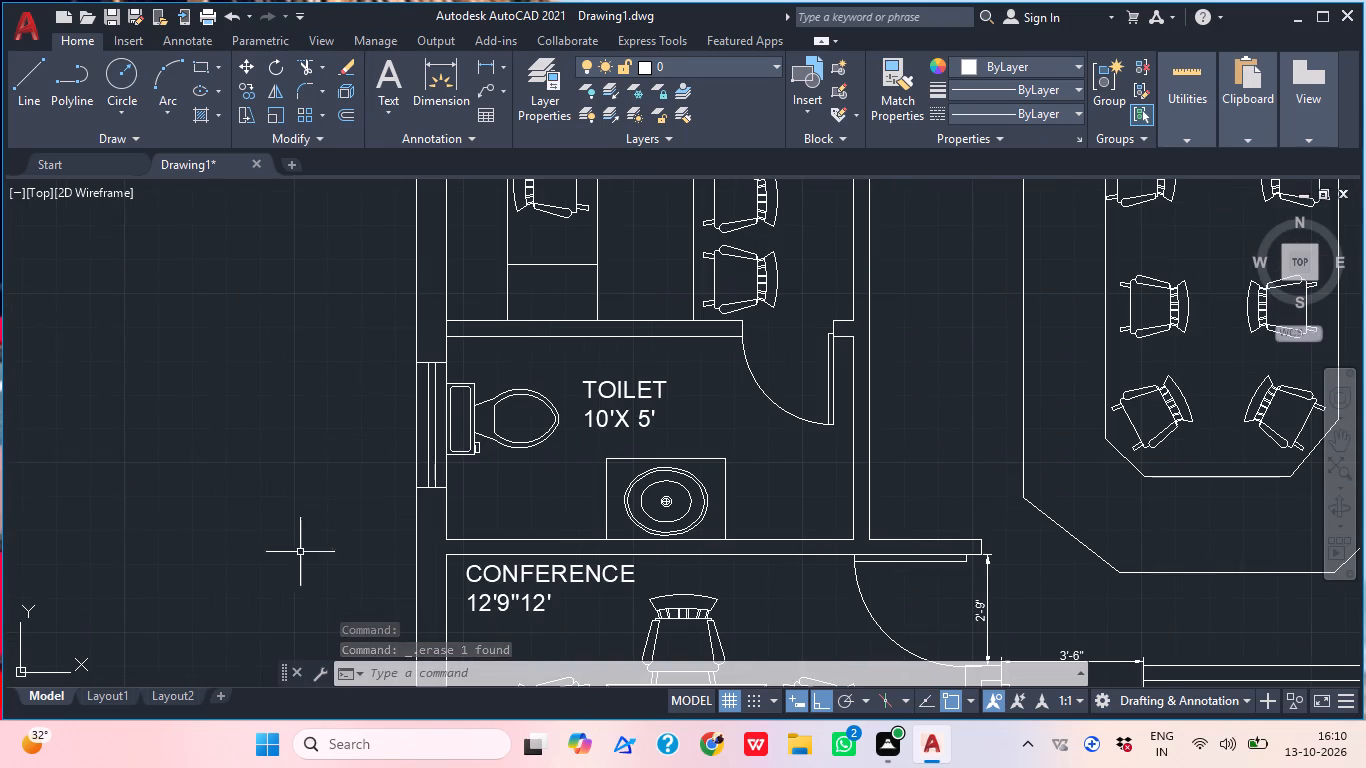
pyautogui.moveTo(573, 488); pyautogui.dragTo(259, 476, button='middle')
pyautogui.moveTo(665, 466); pyautogui.dragTo(301, 545, button='middle')
pyautogui.moveTo(634, 531); pyautogui.dragTo(240, 516, button='middle')
pyautogui.scroll(-1, 248, 519)
pyautogui.moveTo(657, 516); pyautogui.dragTo(428, 653, button='middle')
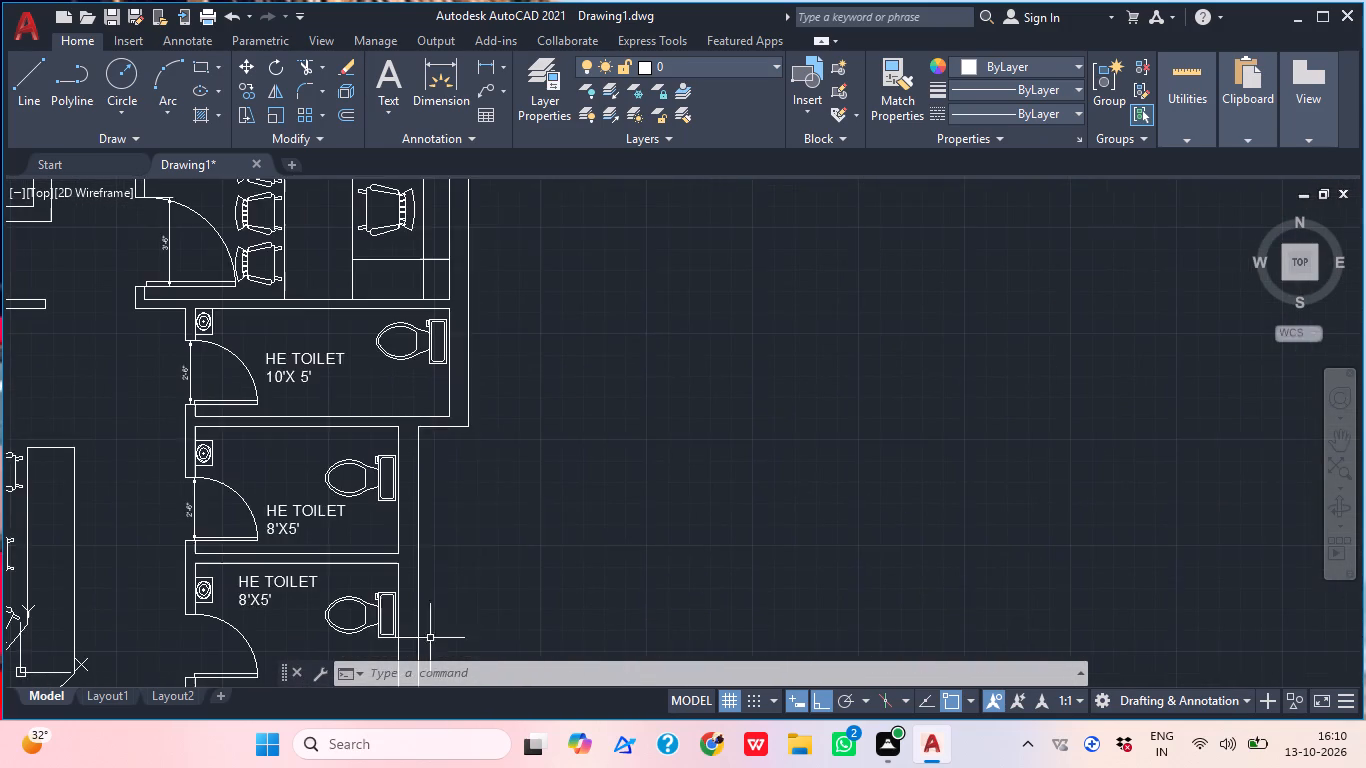
pyautogui.moveTo(472, 394); pyautogui.dragTo(527, 473, button='middle')
pyautogui.scroll(2, 511, 495)
pyautogui.moveTo(513, 476); pyautogui.dragTo(554, 546, button='middle')
pyautogui.write('L')
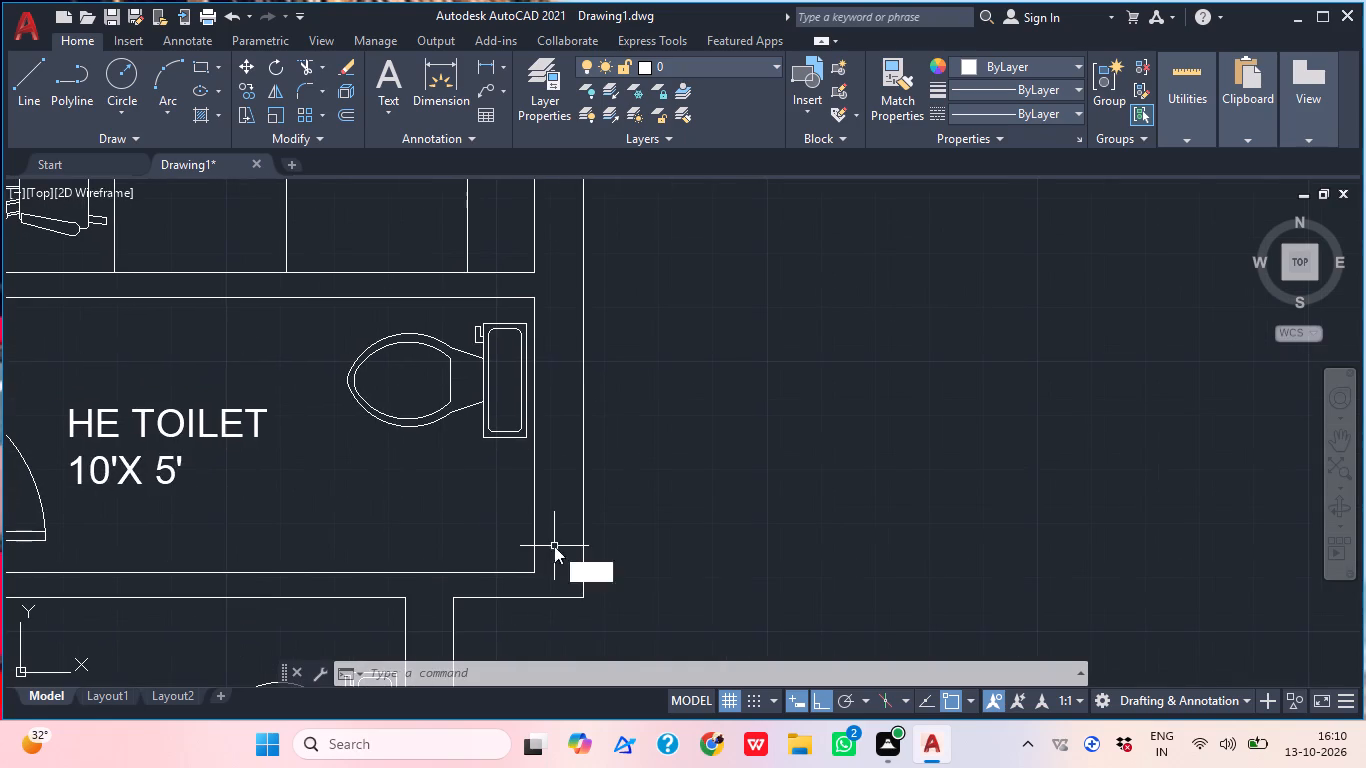
pyautogui.press('space')
pyautogui.click(530, 492)
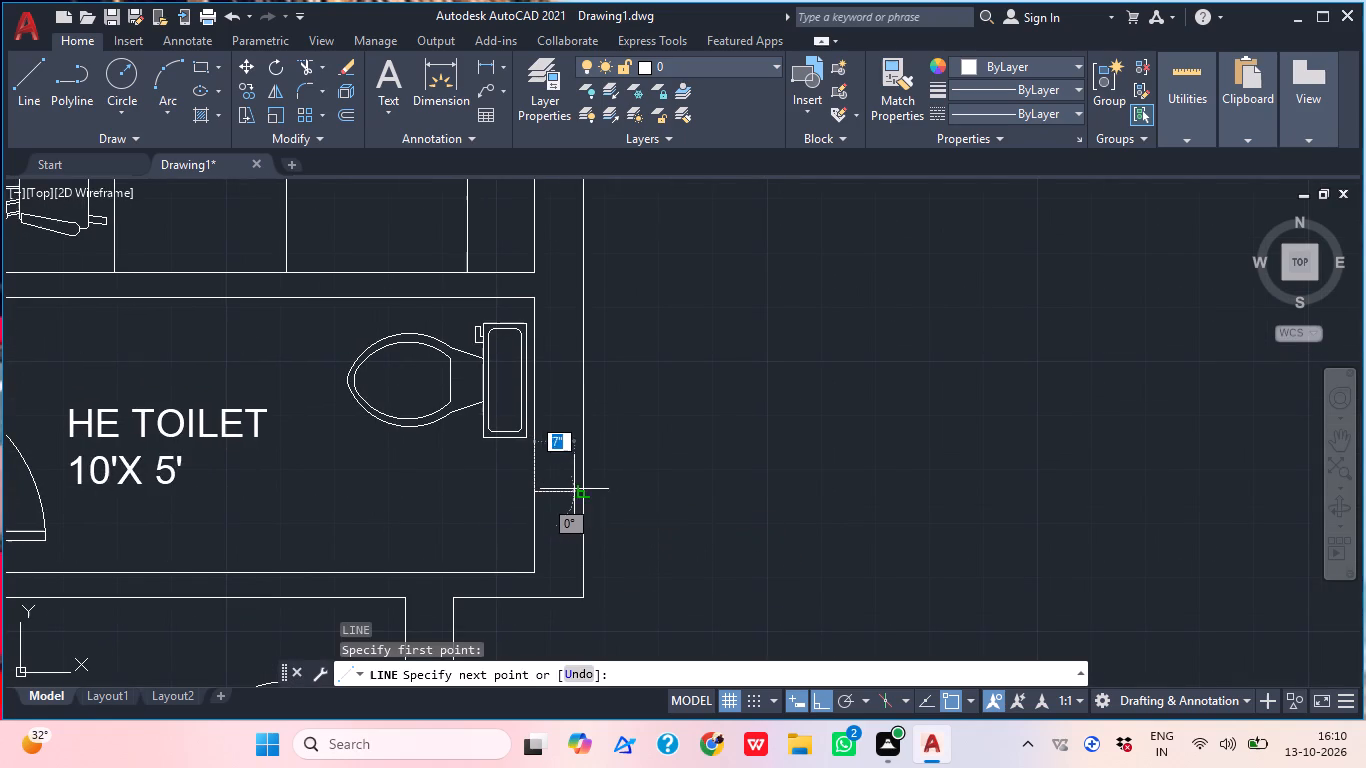
pyautogui.click(581, 493)
pyautogui.press('Escape')
# Draw a second horizontal line across the 10'X 5' HE TOILET's east outer wall, level with the north edge of the WC tank.
pyautogui.write('L')
pyautogui.press('space')
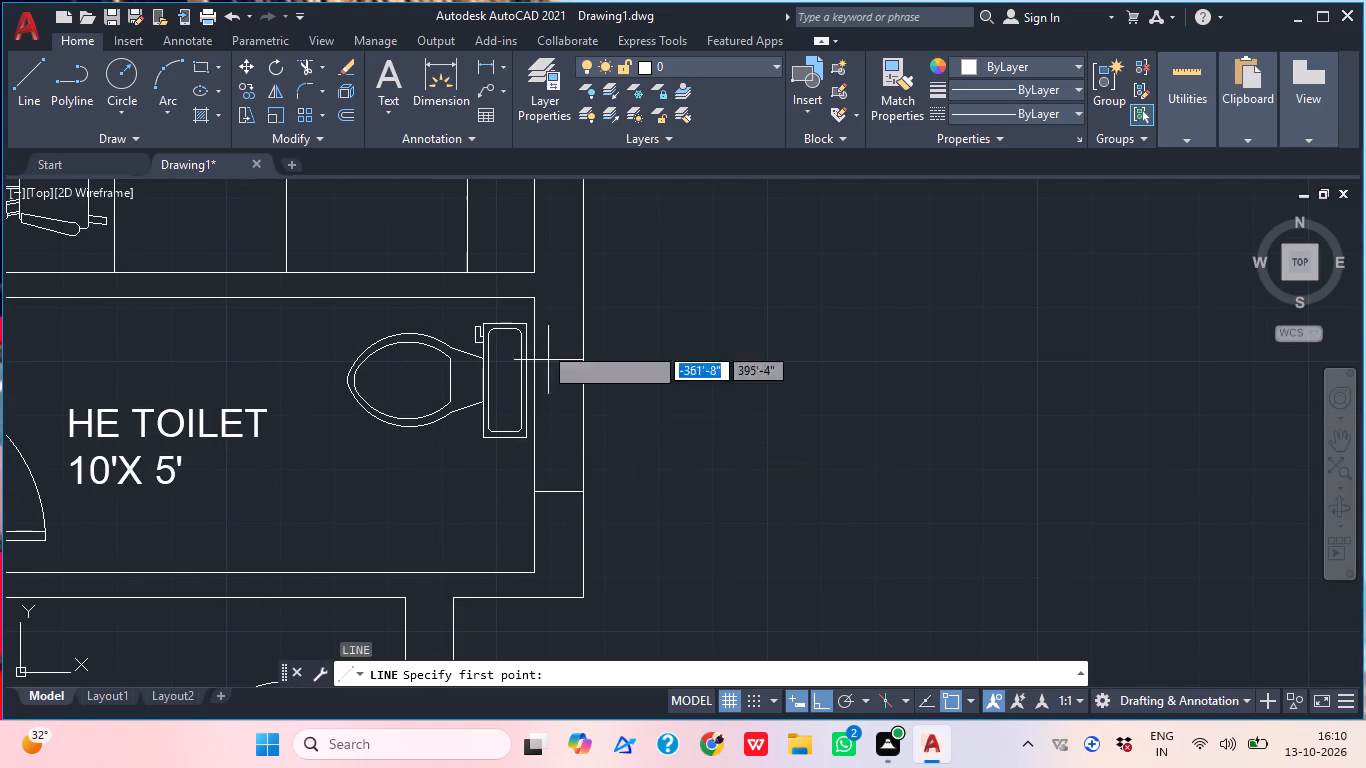
pyautogui.click(534, 322)
pyautogui.click(579, 322)
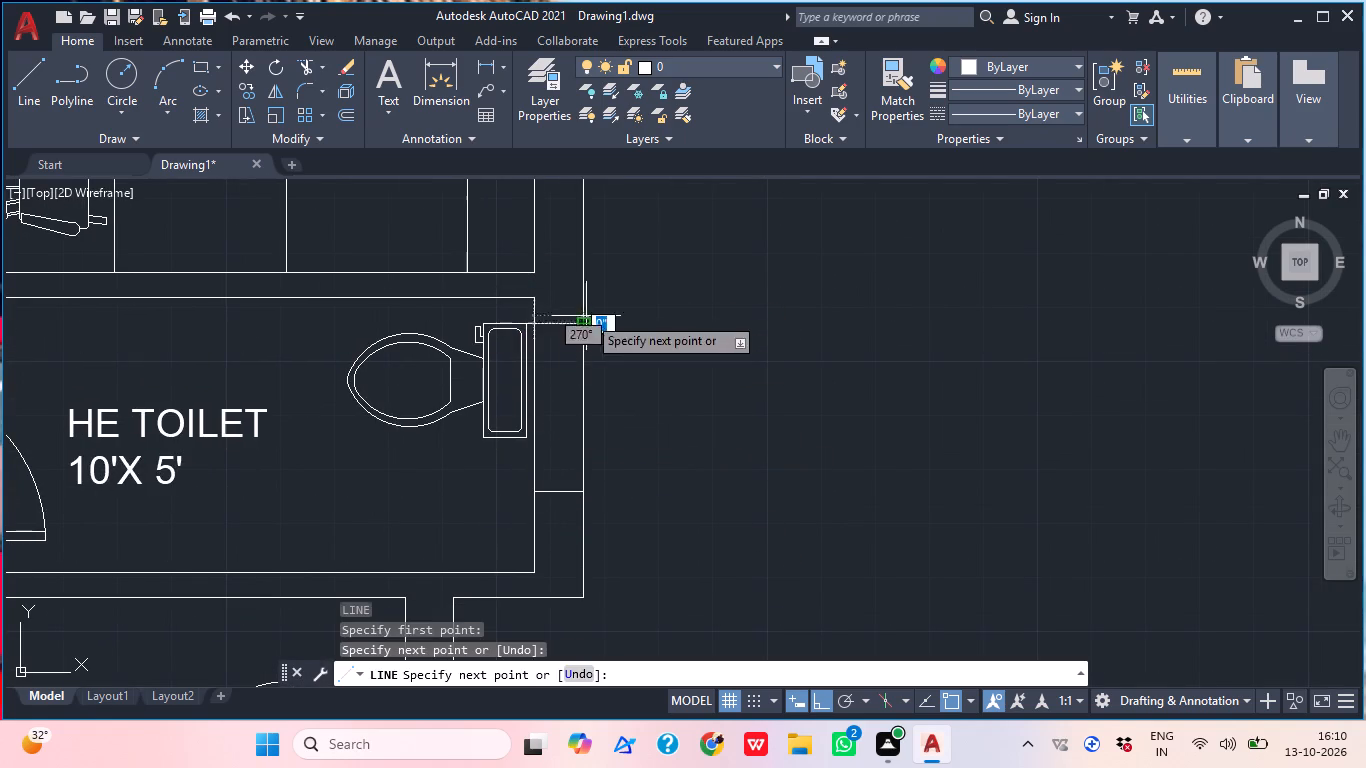
pyautogui.press('Escape')
# Draw a vertical centre line about 2'-7" long between the two cross lines in the 10'X 5' HE TOILET's east wall.
pyautogui.press('l')
pyautogui.press('space')
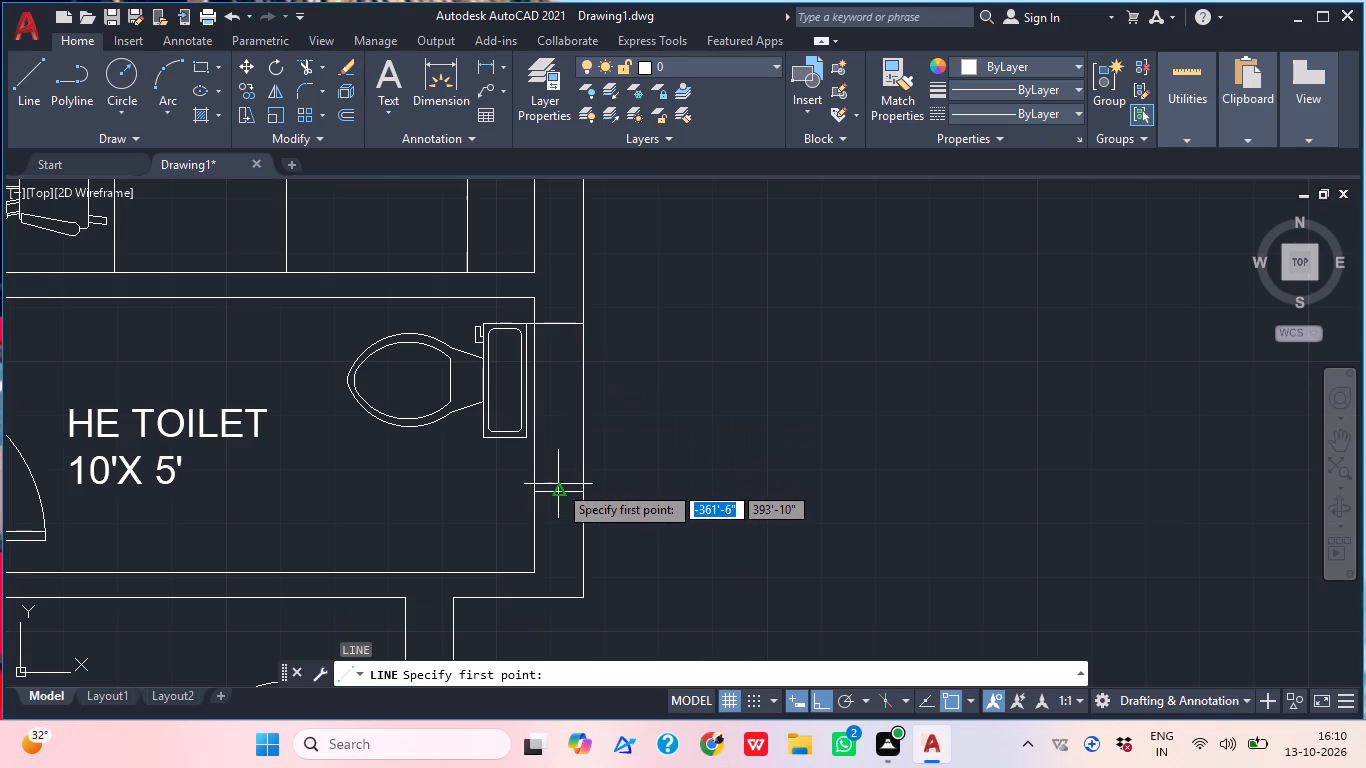
pyautogui.click(558, 490)
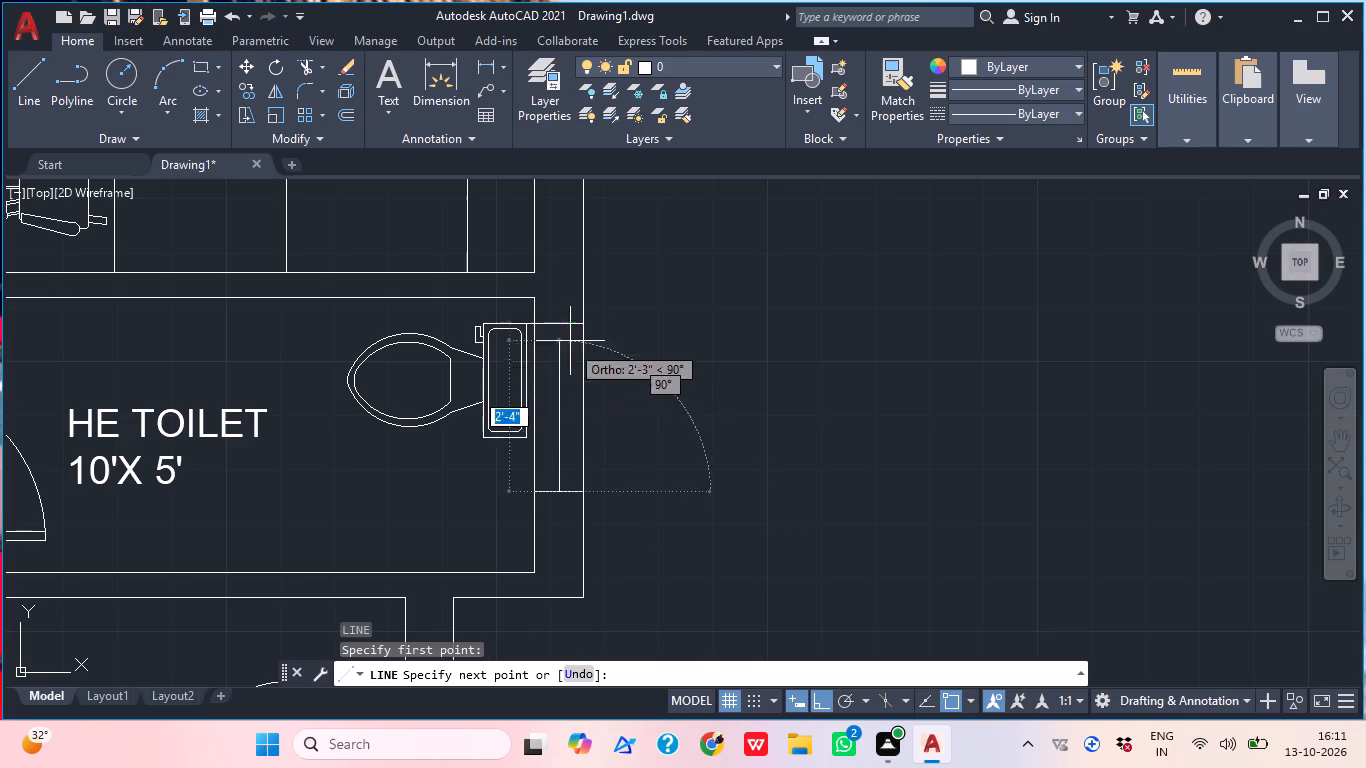
pyautogui.click(561, 323)
pyautogui.press('Escape')
# Offset the centre line in the 10'X 5' HE TOILET's east wall by 1" to both its east and west sides.
pyautogui.write('O')
pyautogui.press('space')
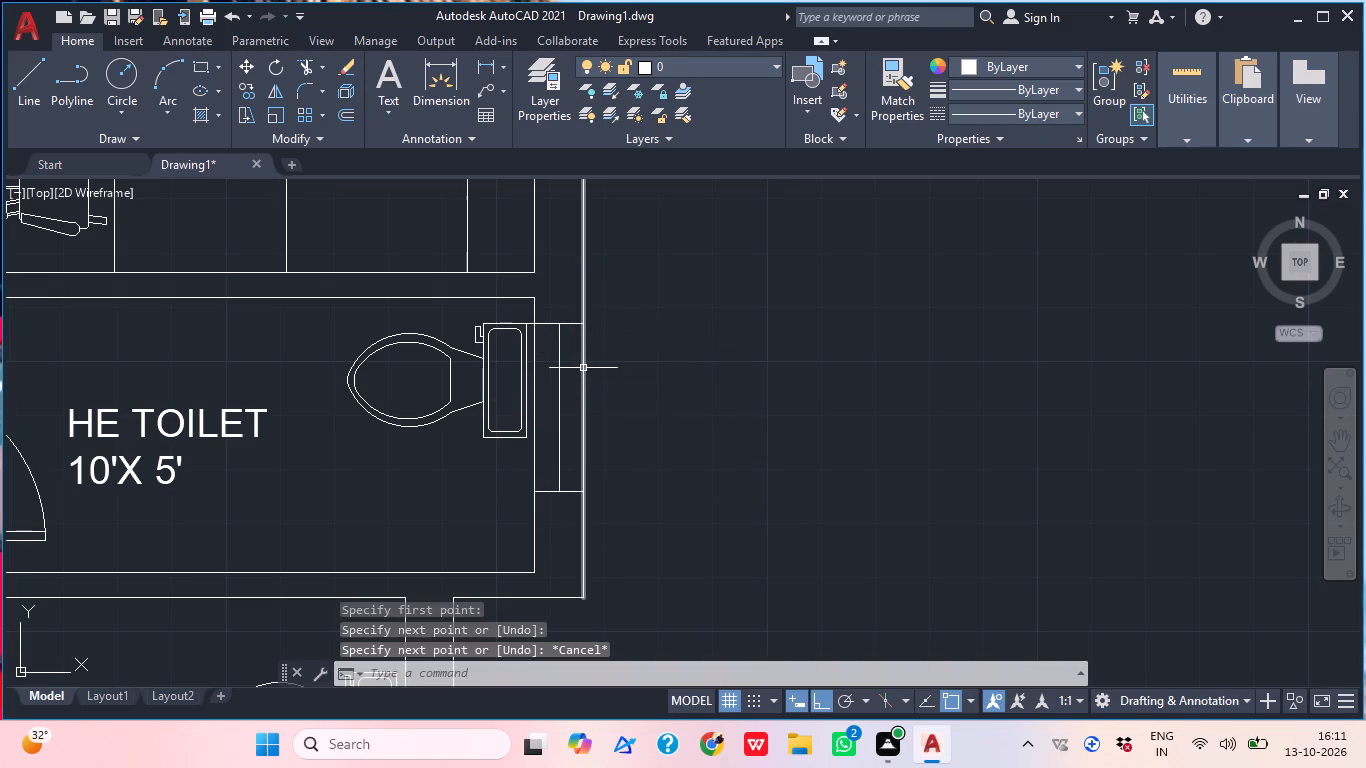
pyautogui.press('space')
pyautogui.scroll(2, 582, 369)
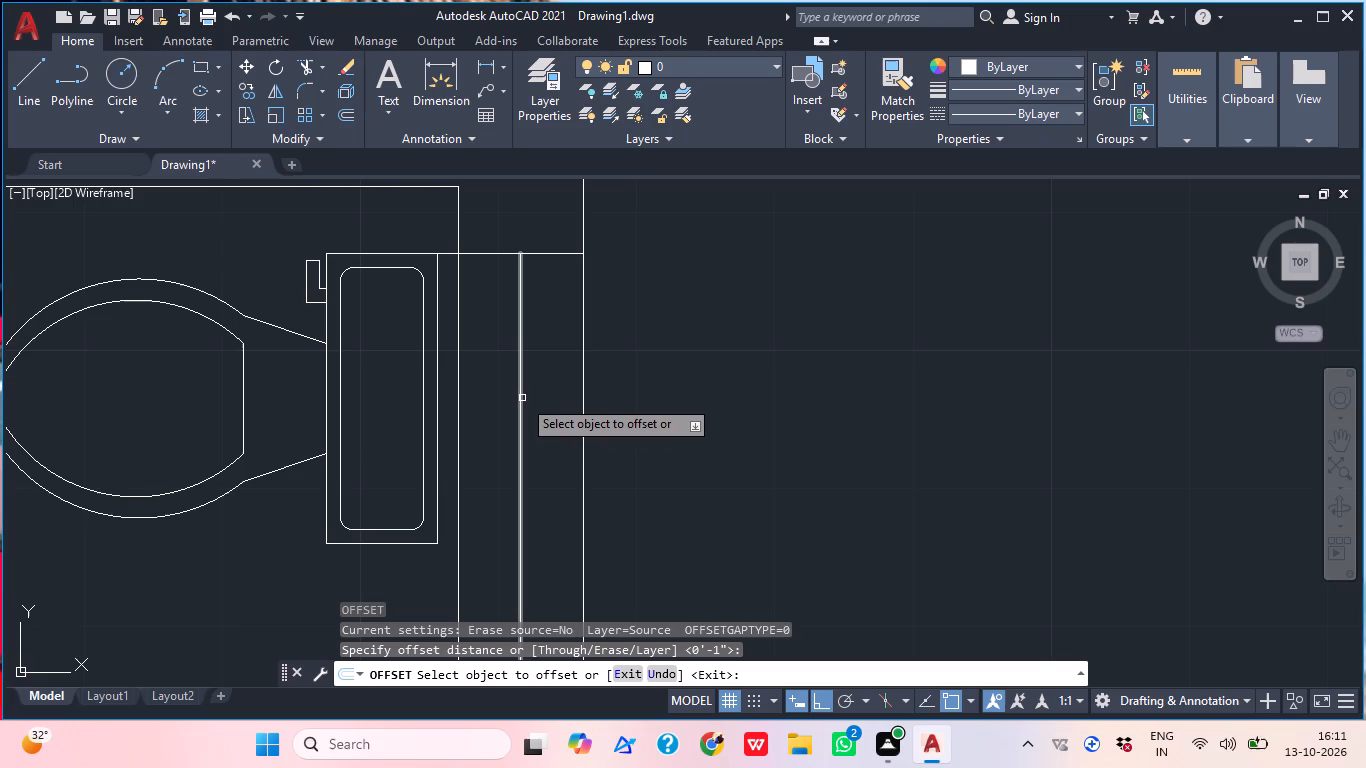
pyautogui.click(519, 398)
pyautogui.click(555, 398)
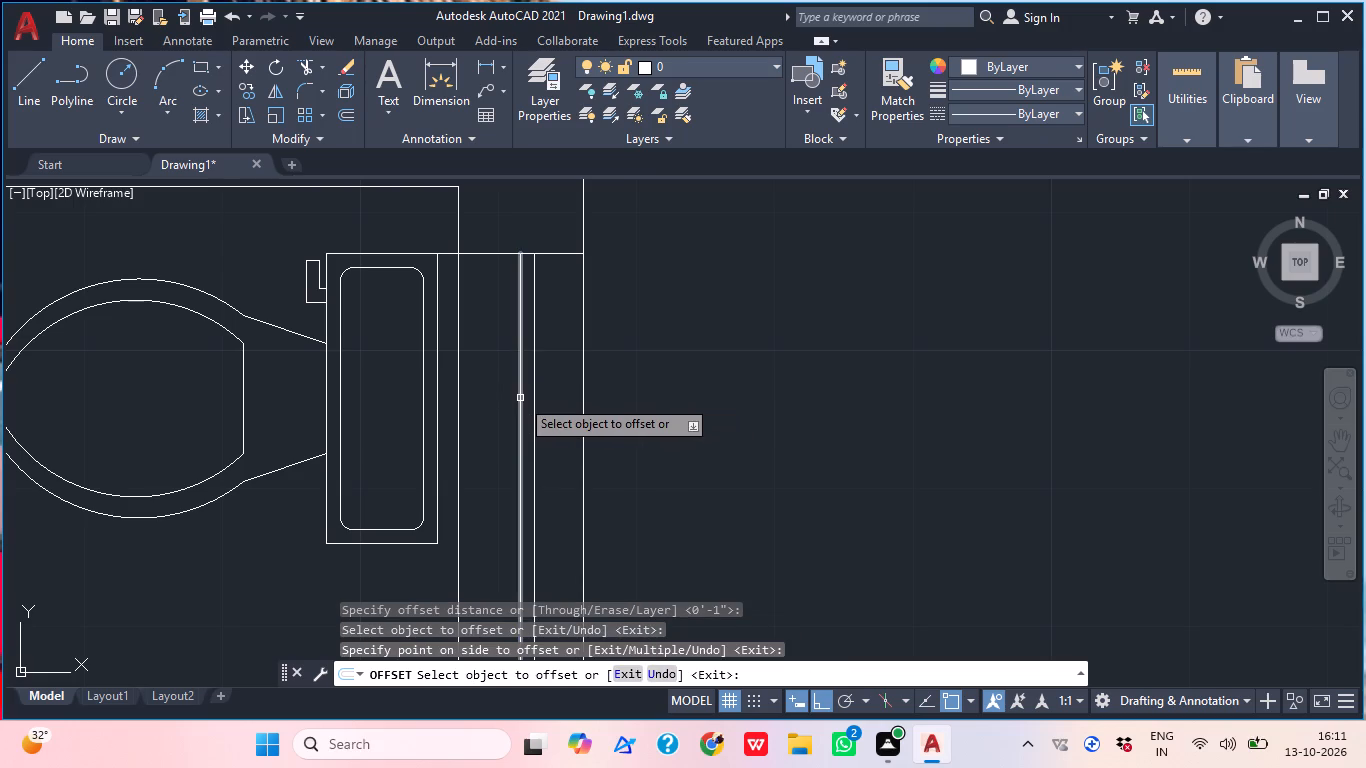
pyautogui.click(520, 398)
pyautogui.click(492, 397)
pyautogui.press('Escape')
# Delete the original centre line between the two offset lines in the 10'X 5' HE TOILET's east wall.
pyautogui.click(520, 409)
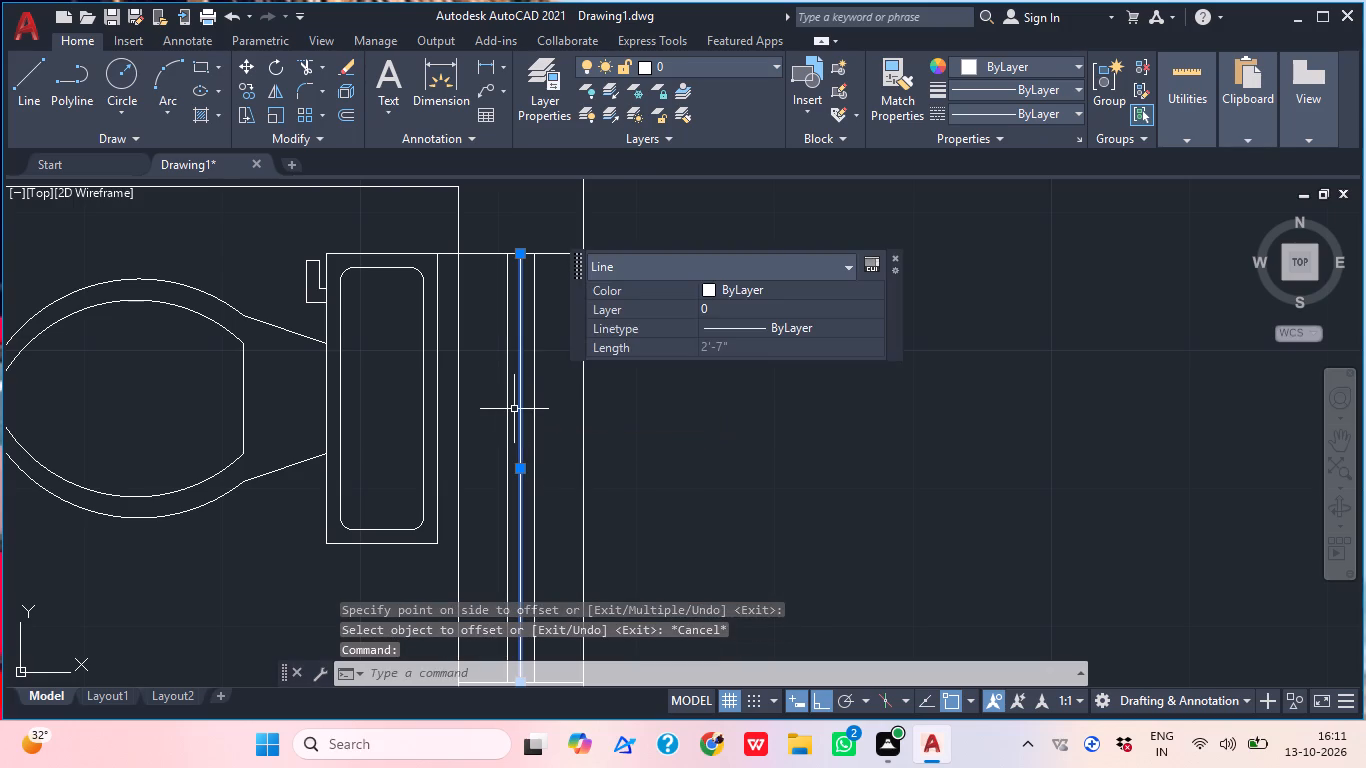
pyautogui.press('Delete')
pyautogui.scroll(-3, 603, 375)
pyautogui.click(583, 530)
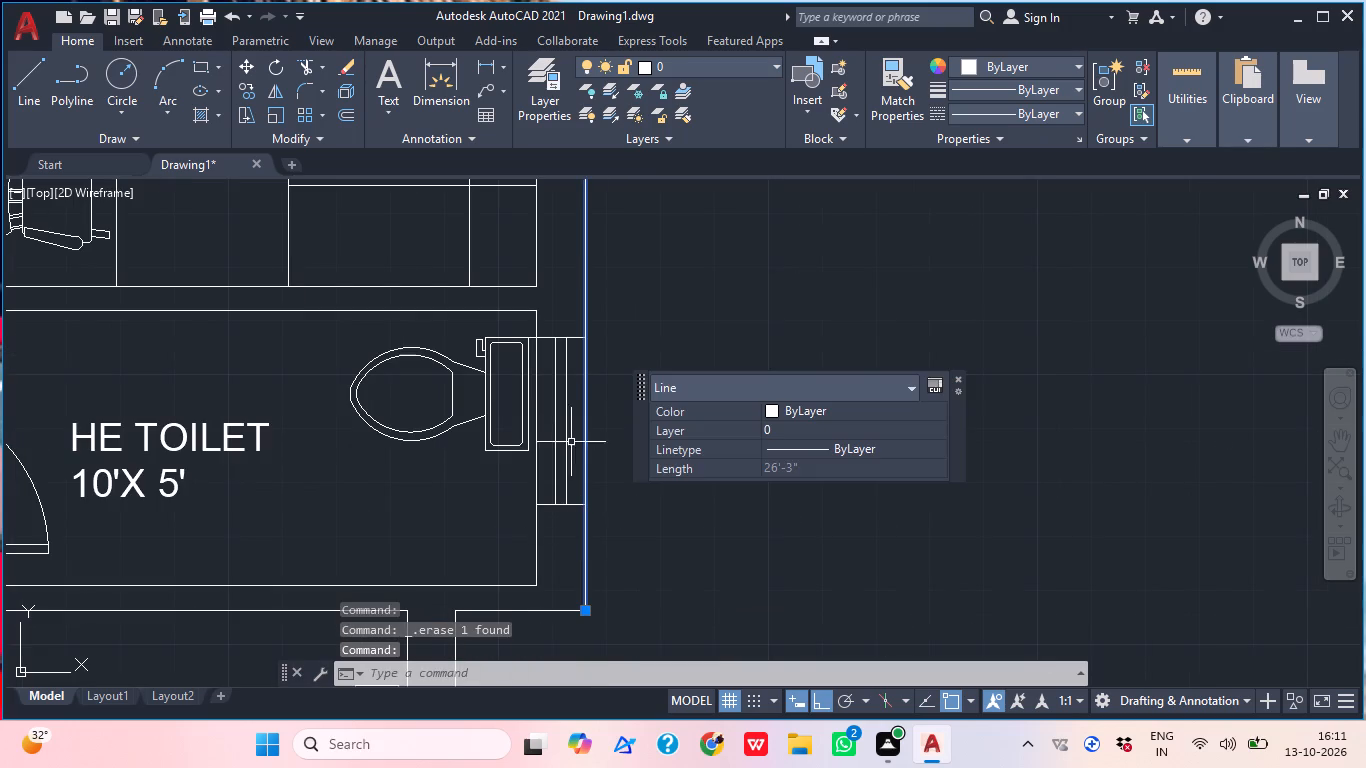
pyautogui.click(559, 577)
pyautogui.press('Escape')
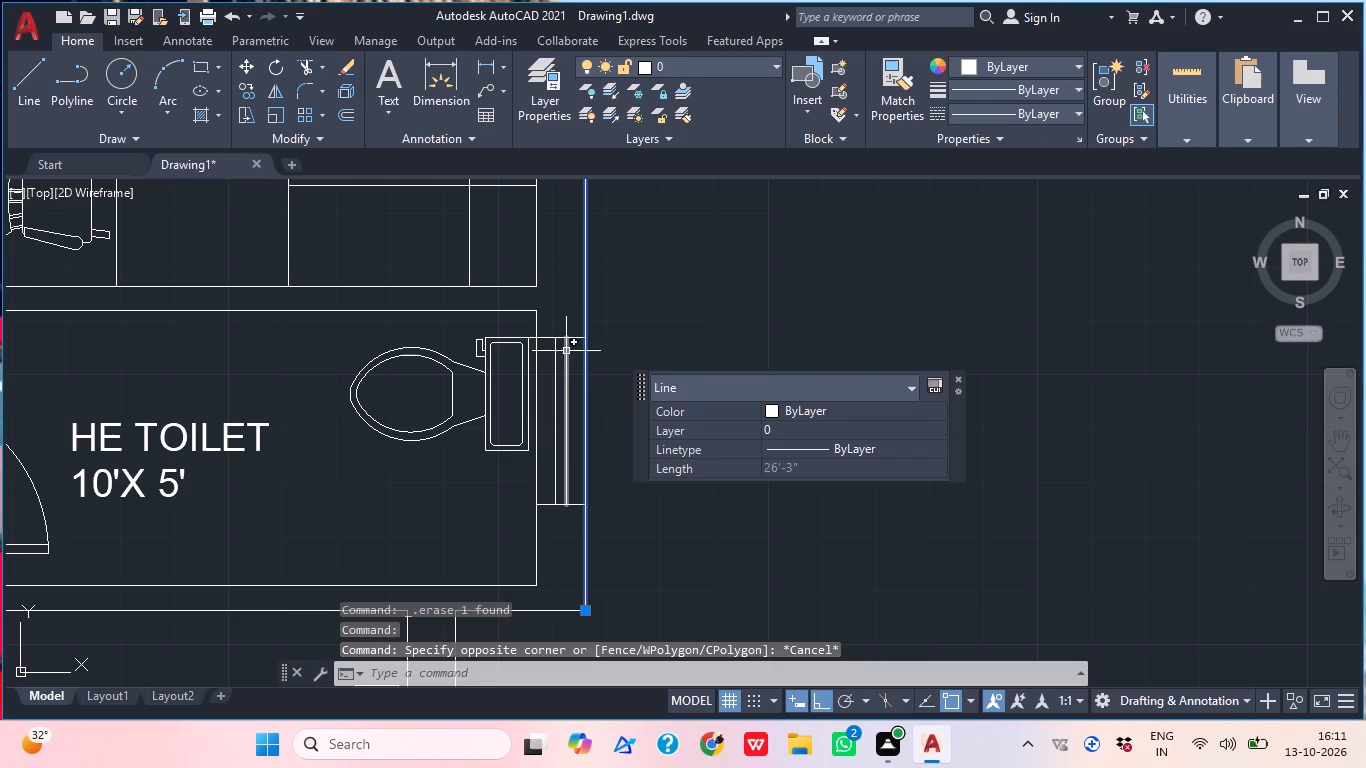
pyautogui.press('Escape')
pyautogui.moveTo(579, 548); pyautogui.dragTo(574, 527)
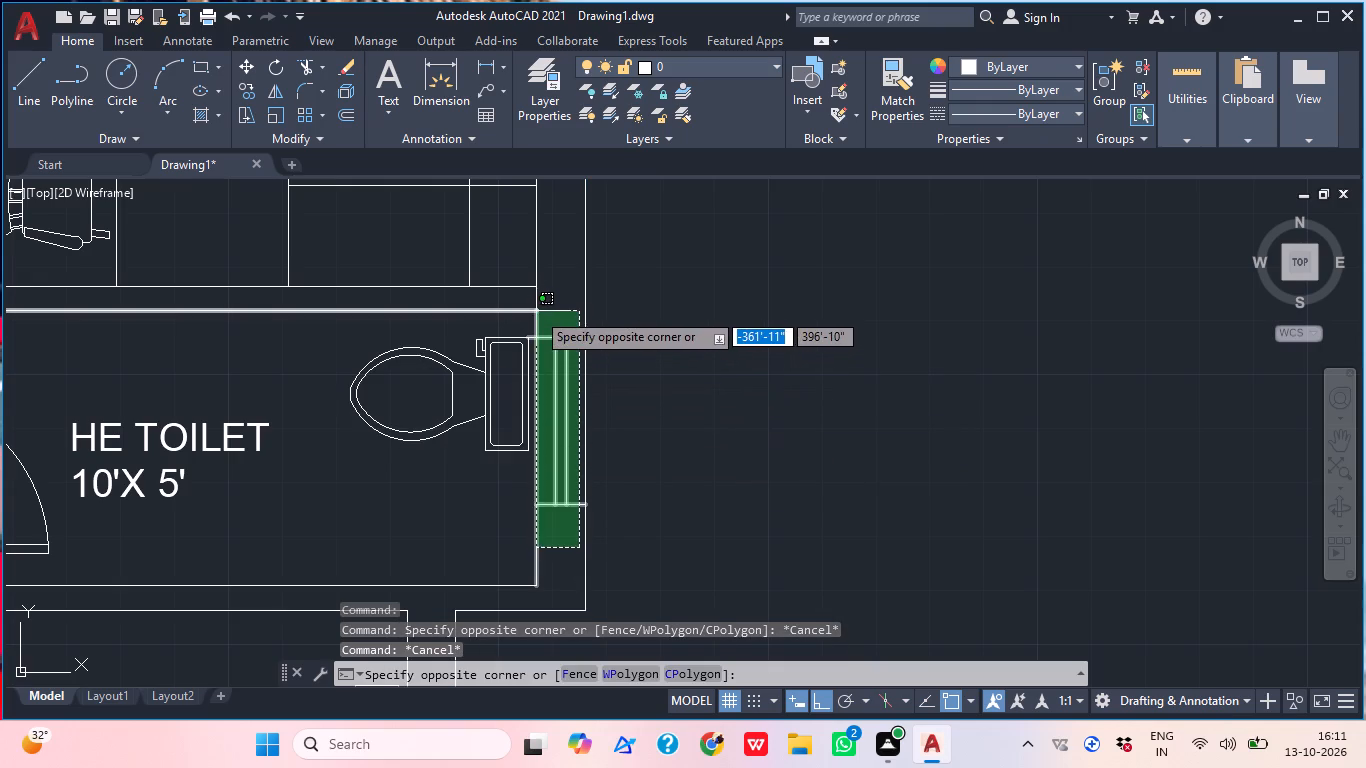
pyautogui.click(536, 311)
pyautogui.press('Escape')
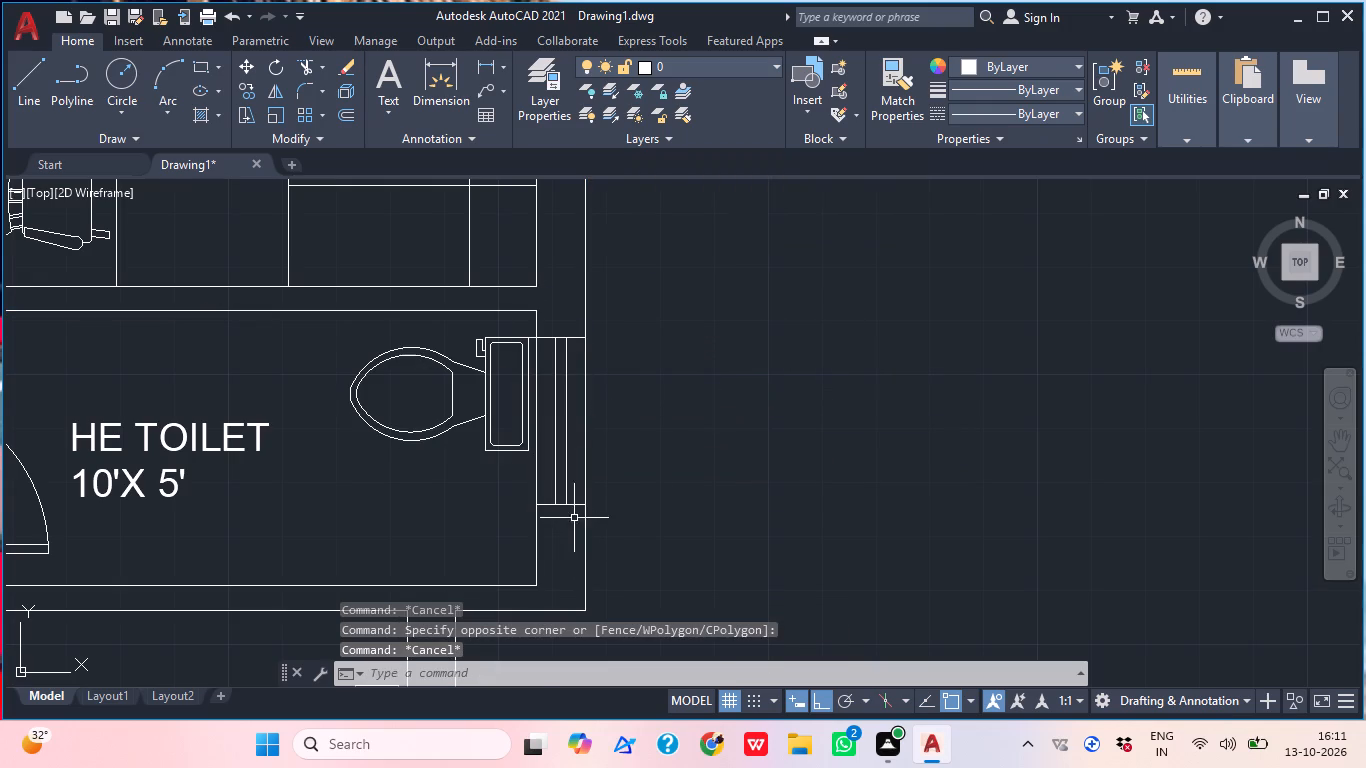
# Copy the 10'X 5' HE TOILET's four window lines from the room's southeast inner corner to the matching corners of the three 8'X5' HE TOILETs.
pyautogui.click(578, 518)
pyautogui.click(546, 317)
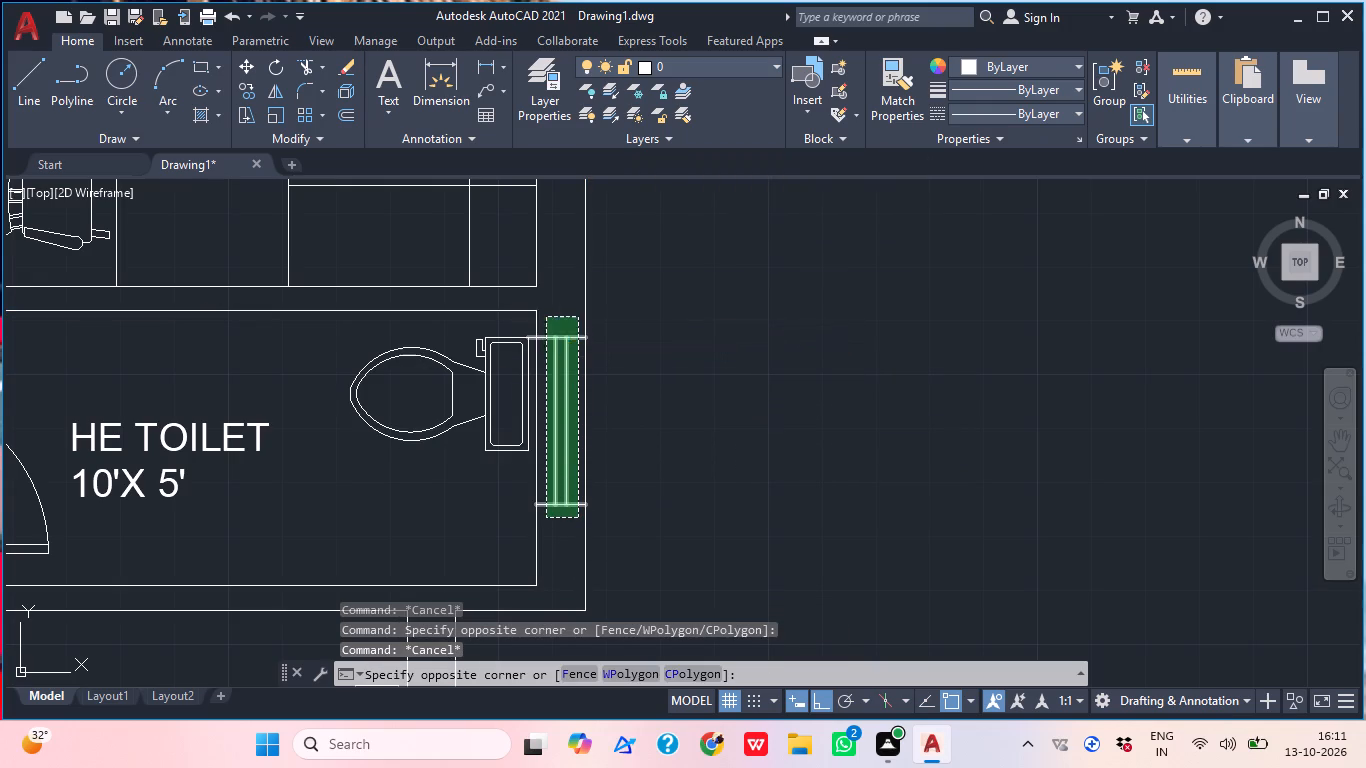
pyautogui.scroll(-2, 566, 406)
pyautogui.press('c')
pyautogui.write('OP')
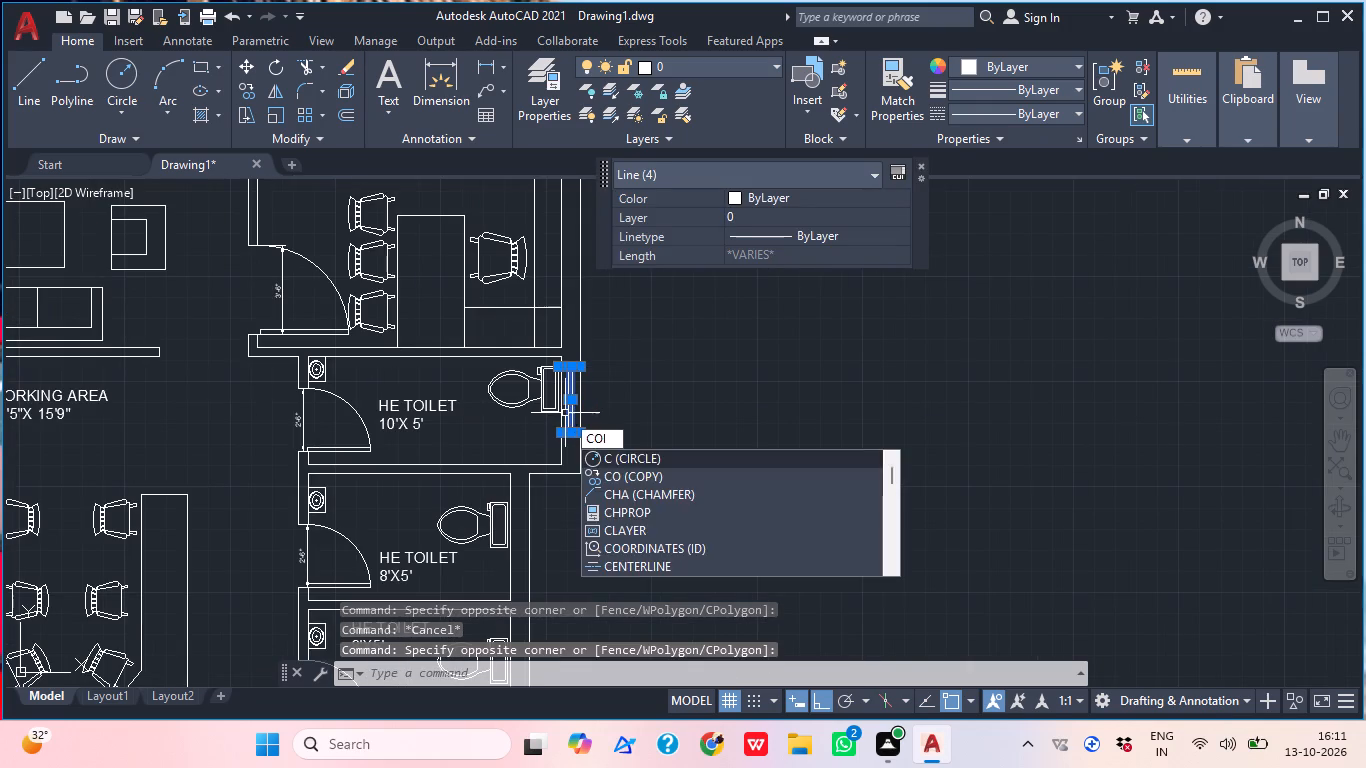
pyautogui.press('space')
pyautogui.click(554, 463)
pyautogui.moveTo(623, 392); pyautogui.dragTo(639, 354, button='middle')
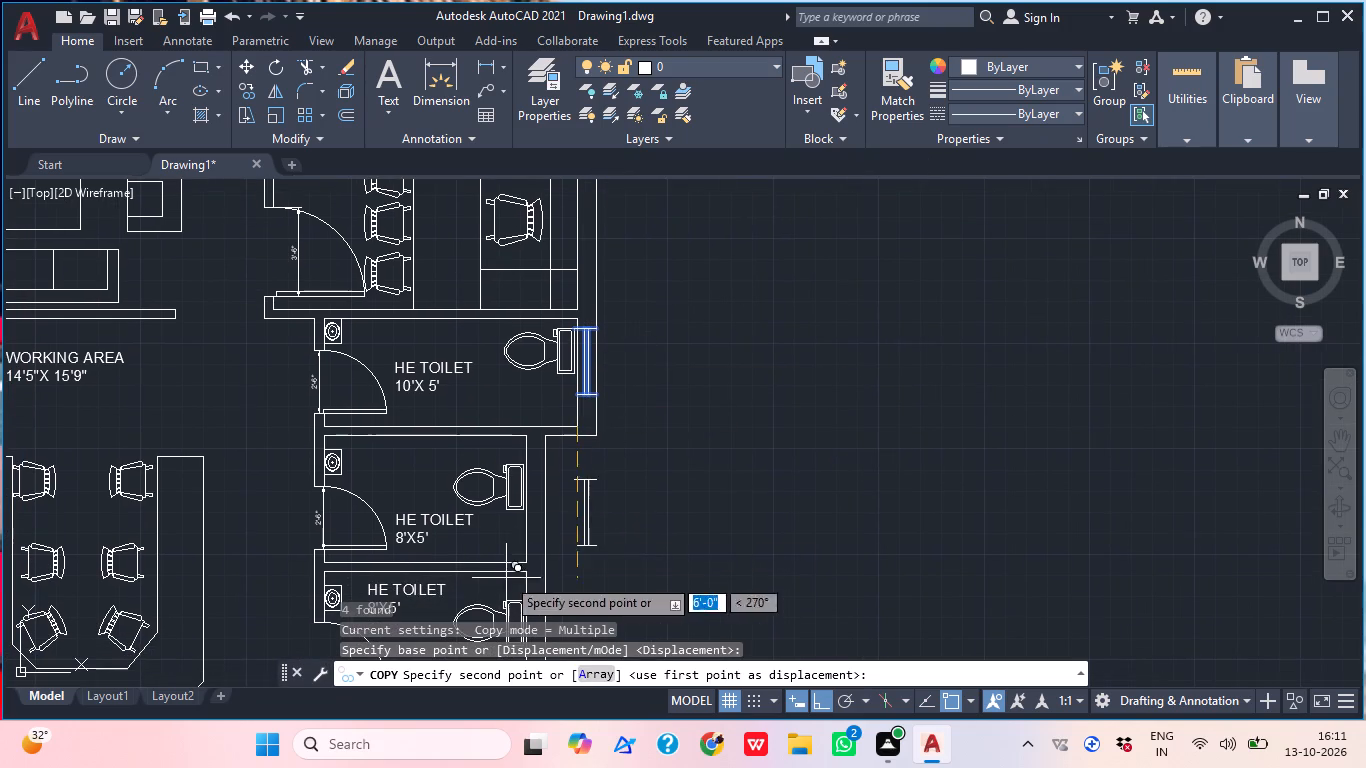
pyautogui.click(523, 564)
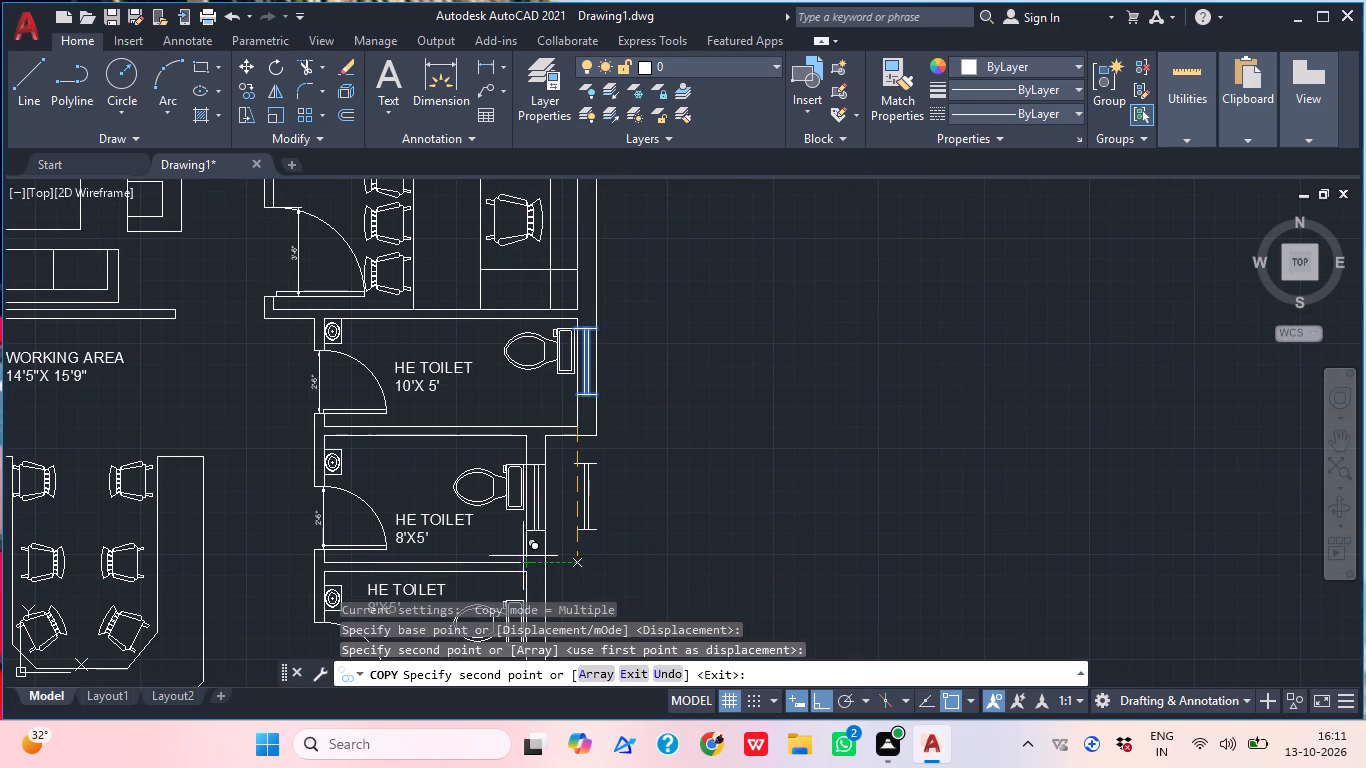
pyautogui.moveTo(591, 532); pyautogui.dragTo(594, 293, button='middle')
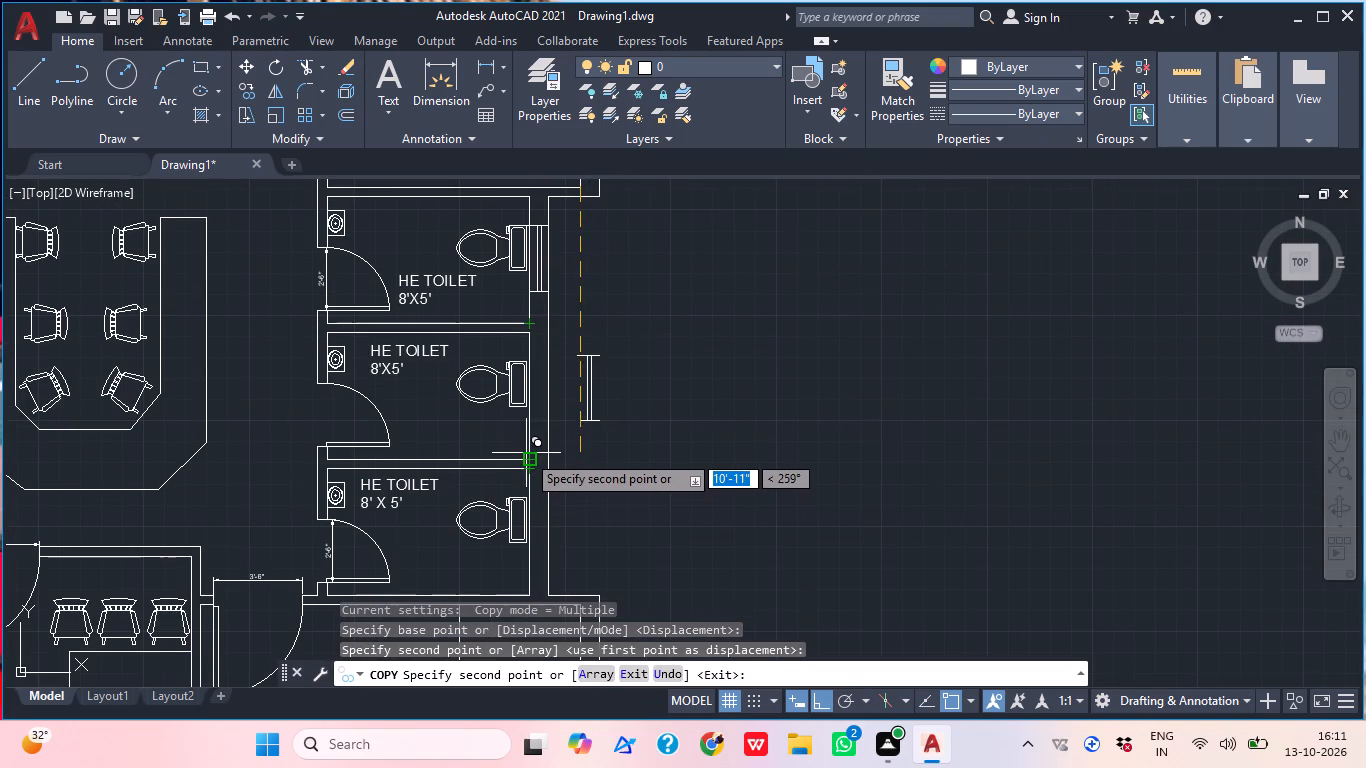
pyautogui.click(526, 453)
pyautogui.moveTo(574, 452); pyautogui.dragTo(622, 312, button='middle')
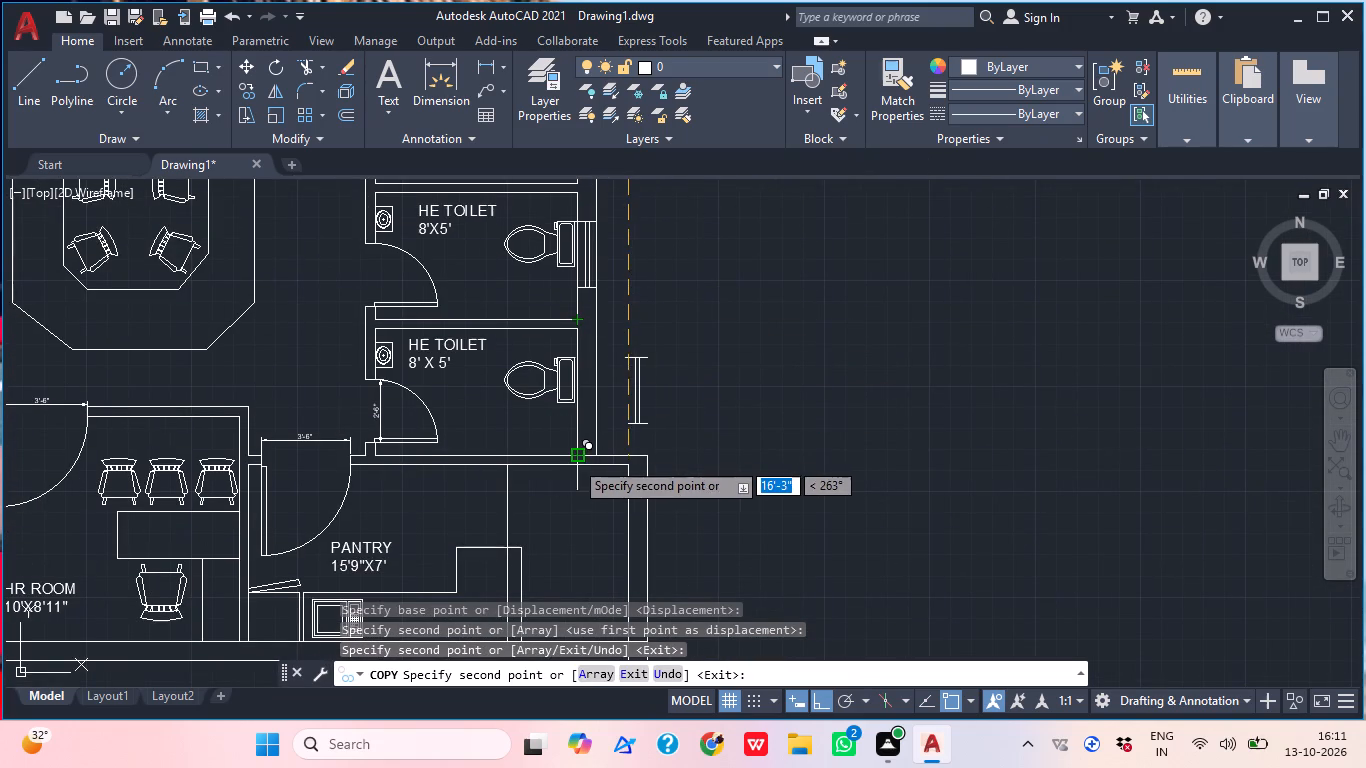
pyautogui.click(574, 460)
pyautogui.moveTo(685, 390); pyautogui.dragTo(724, 486, button='middle')
pyautogui.press('Escape')
# Draw a short vertical line across the south outer wall of the HR ROOM, below the room label.
pyautogui.scroll(-1, 829, 331)
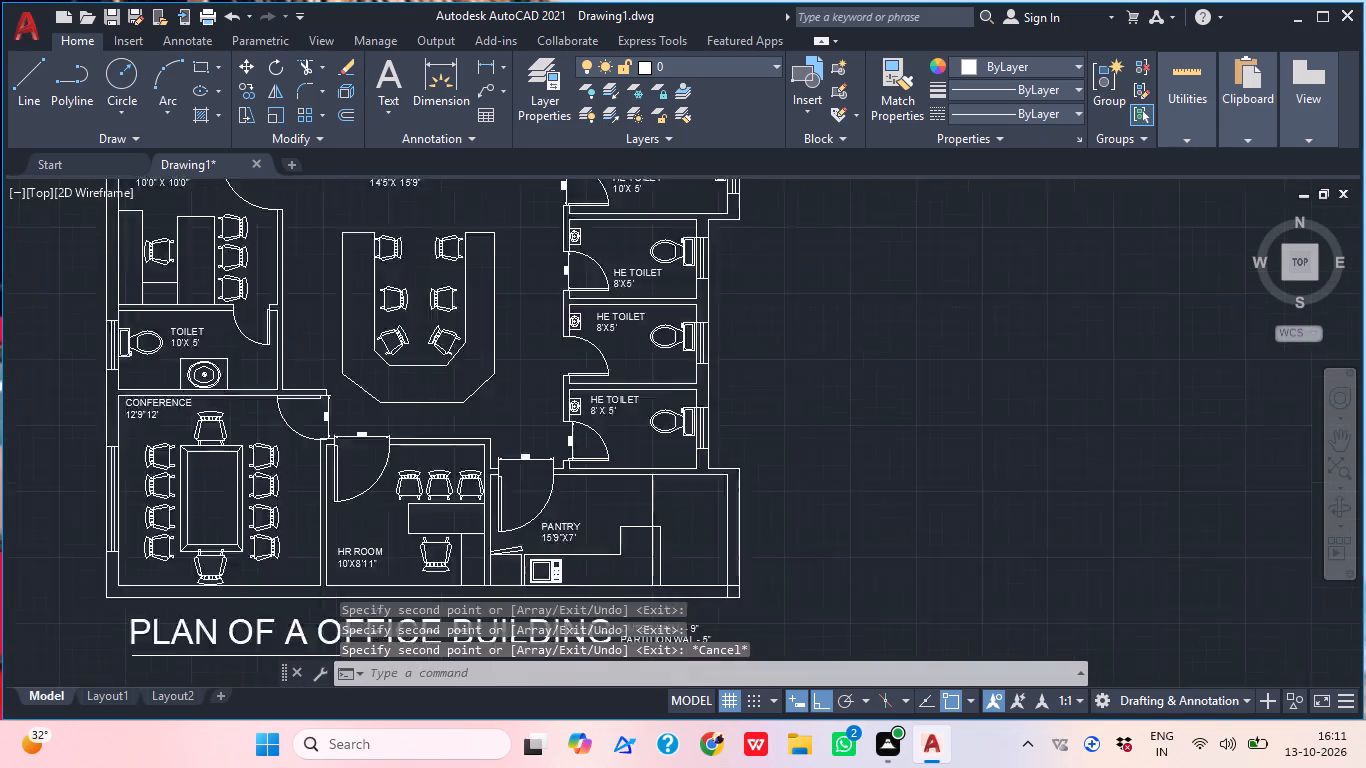
pyautogui.scroll(-1, 838, 335)
pyautogui.moveTo(745, 437); pyautogui.dragTo(683, 514, button='middle')
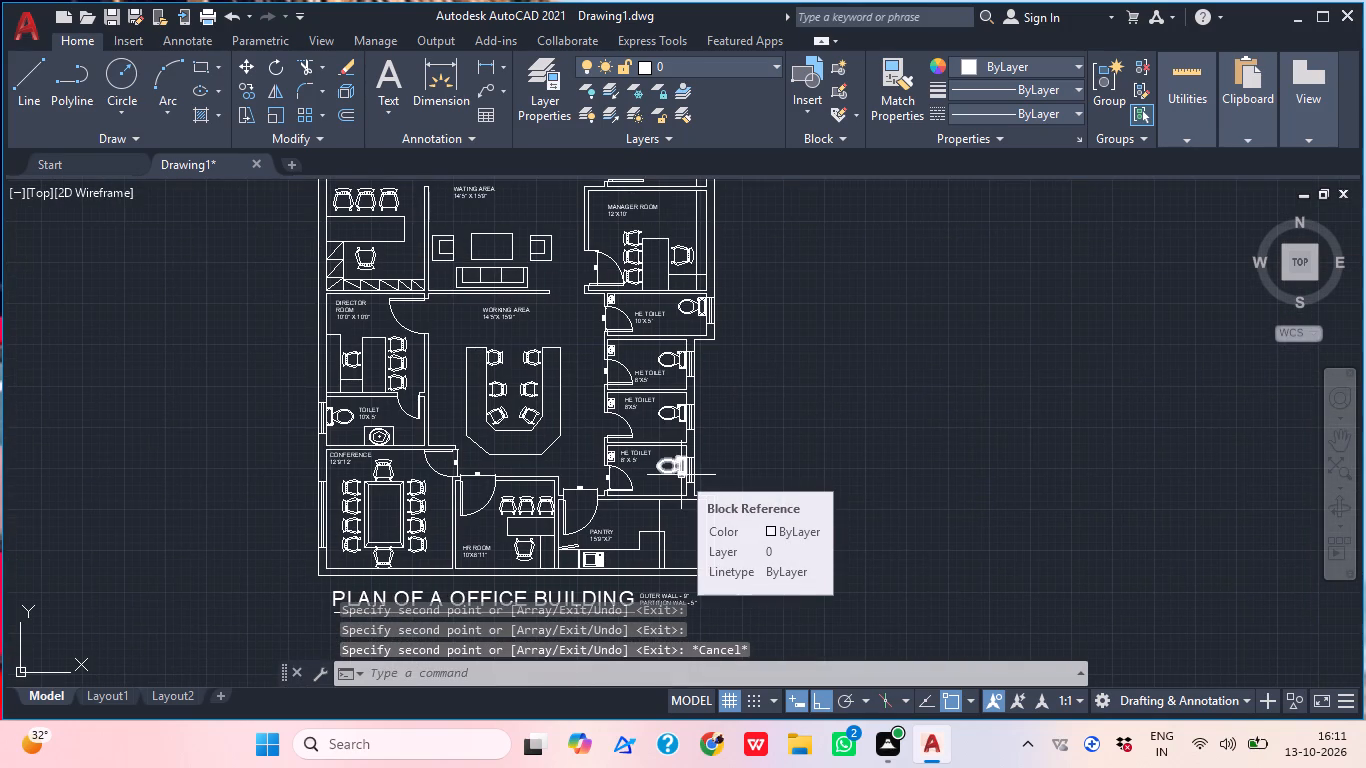
pyautogui.moveTo(638, 507); pyautogui.dragTo(745, 334, button='middle')
pyautogui.scroll(1, 645, 417)
pyautogui.moveTo(569, 431); pyautogui.dragTo(590, 479, button='middle')
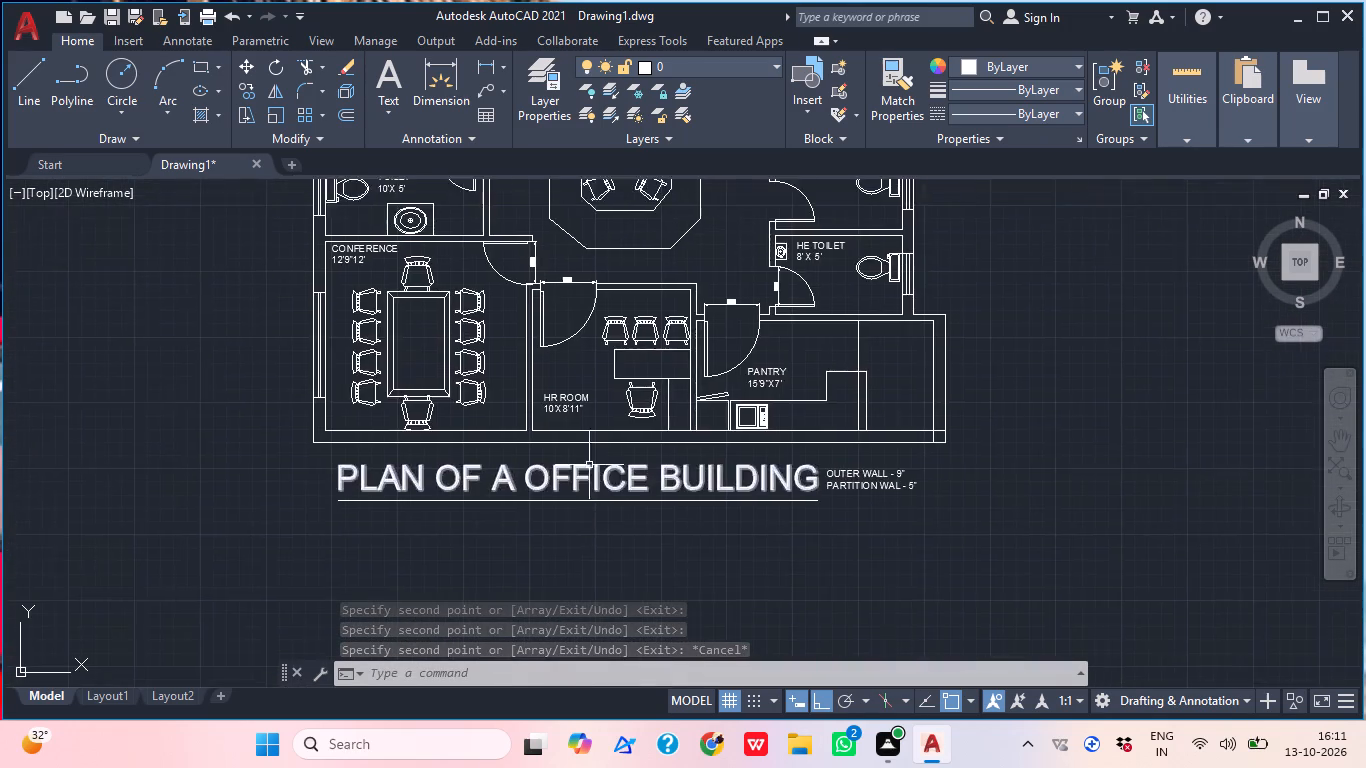
pyautogui.scroll(2, 590, 457)
pyautogui.moveTo(606, 471); pyautogui.dragTo(566, 488, button='middle')
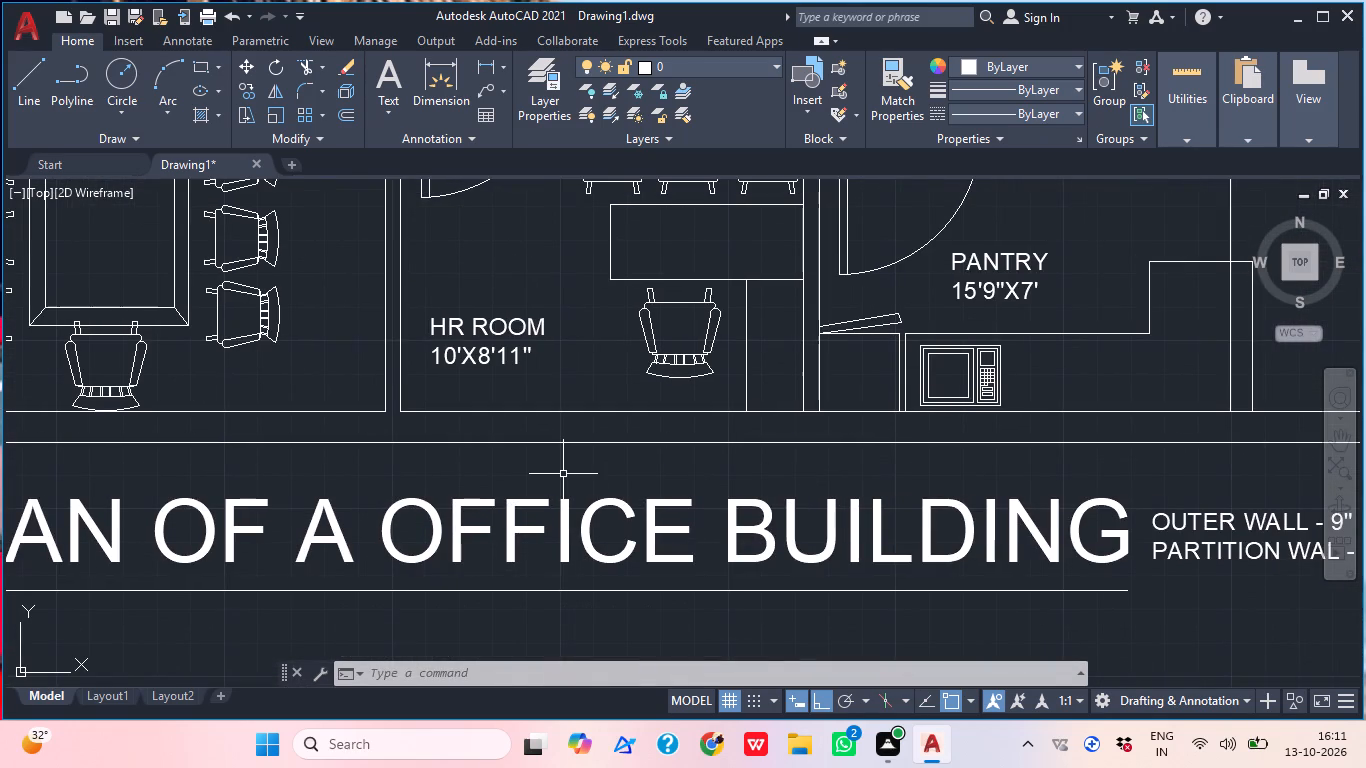
pyautogui.write('L')
pyautogui.press('space')
pyautogui.click(481, 413)
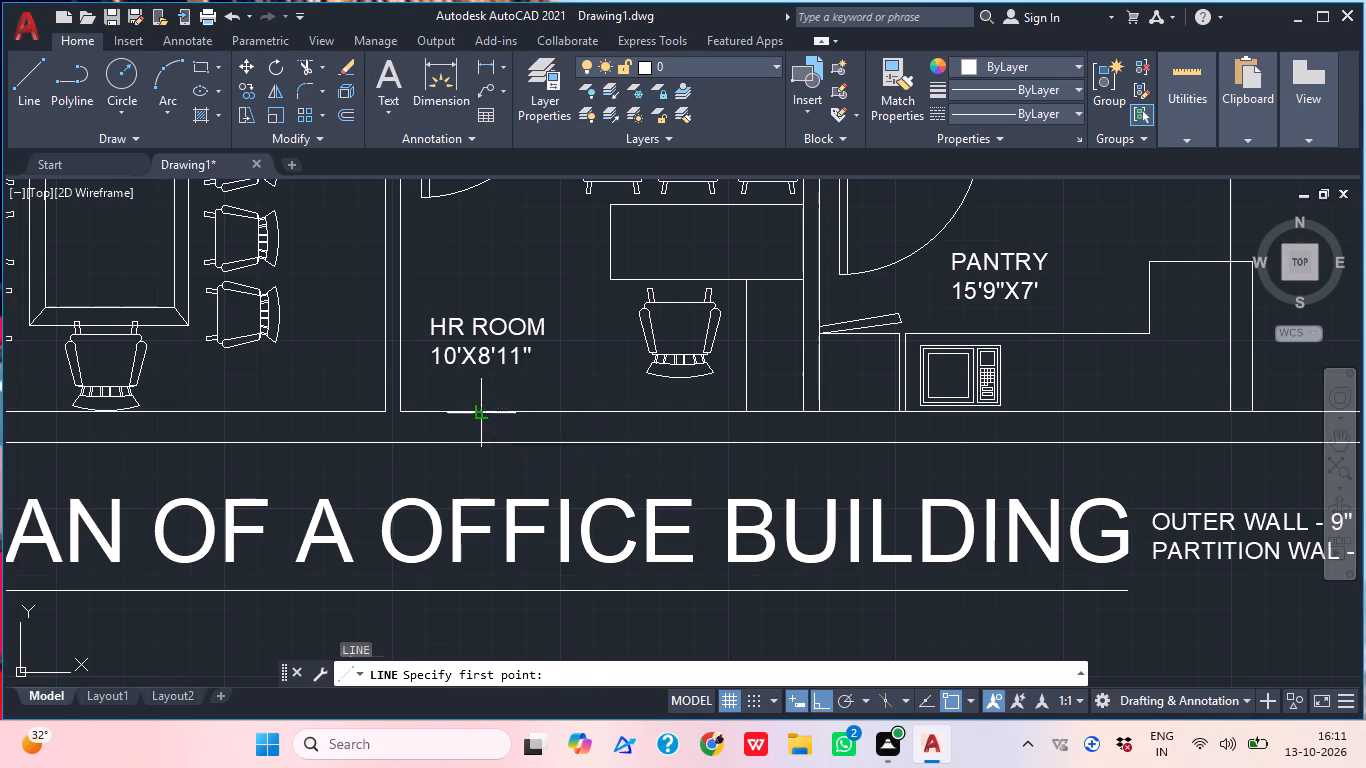
pyautogui.click(479, 445)
pyautogui.press('Escape')
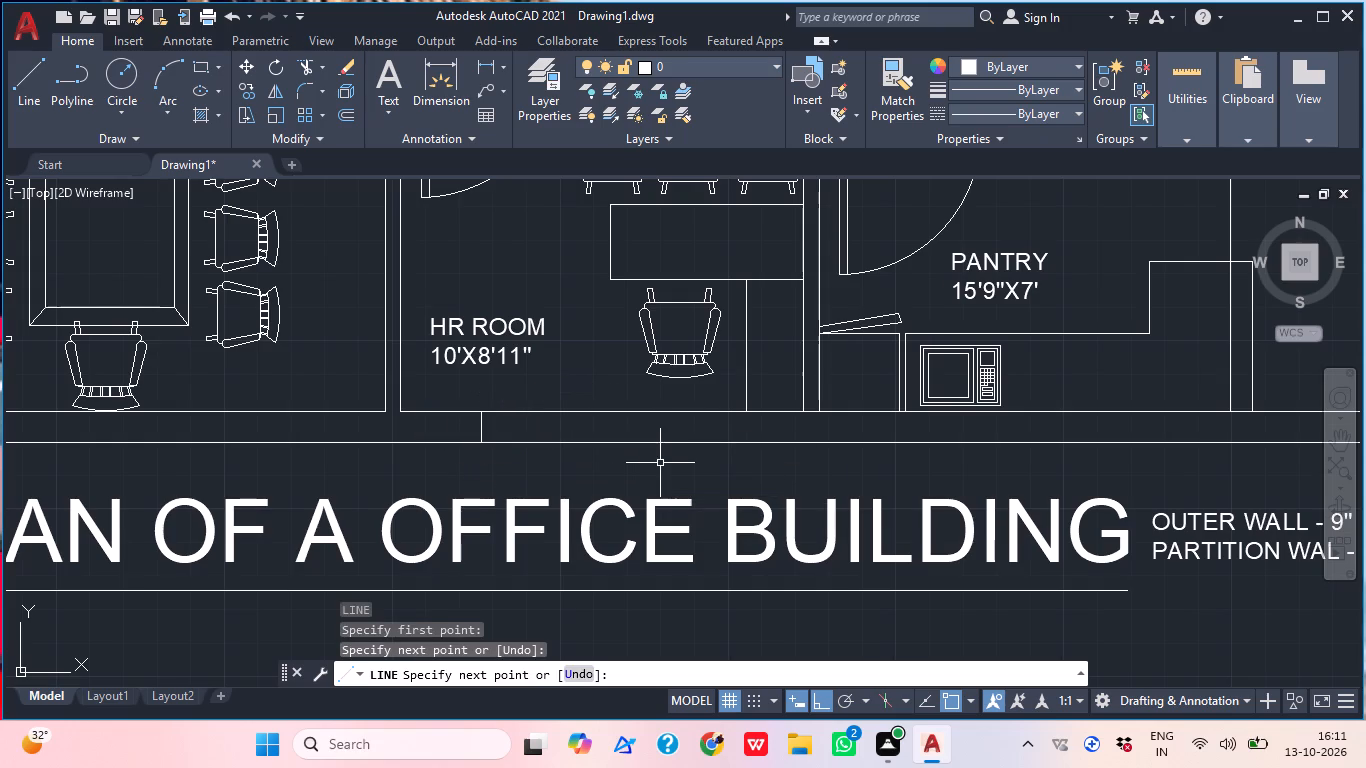
# Draw a second short vertical line across the HR ROOM's south outer wall, east of the first window edge line.
pyautogui.write('L')
pyautogui.press('space')
pyautogui.click(680, 413)
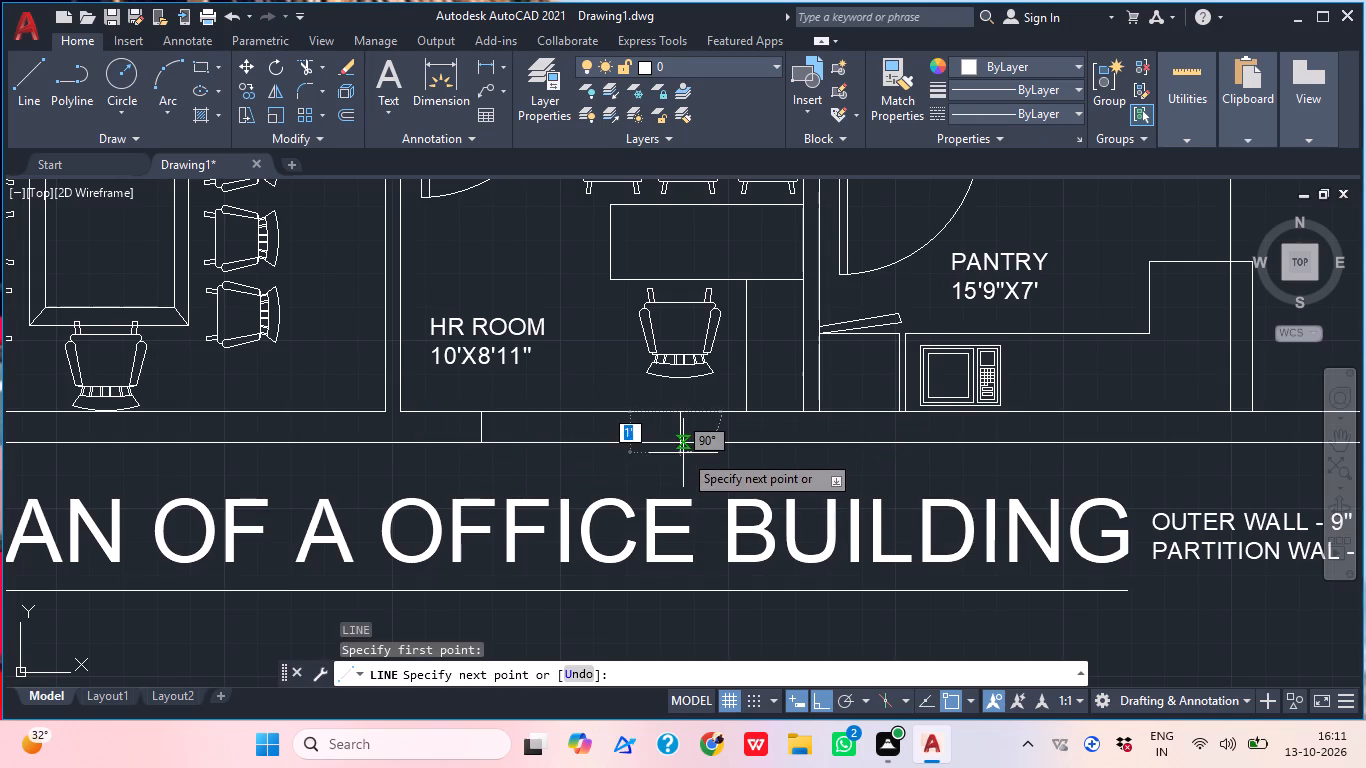
pyautogui.click(682, 443)
pyautogui.press('Escape')
# Draw a horizontal centre line between the midpoints of the two window edge lines in the HR ROOM's south wall.
pyautogui.press('l')
pyautogui.press('space')
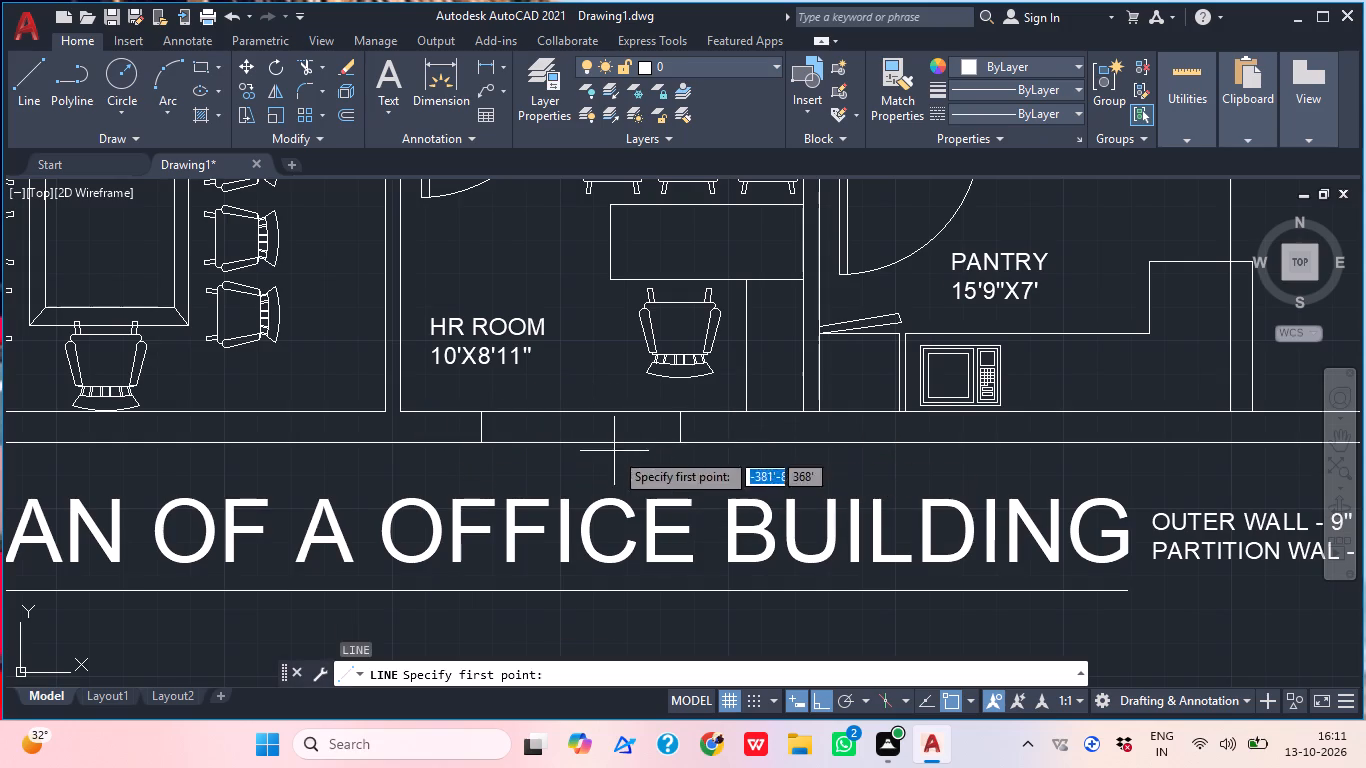
pyautogui.click(479, 430)
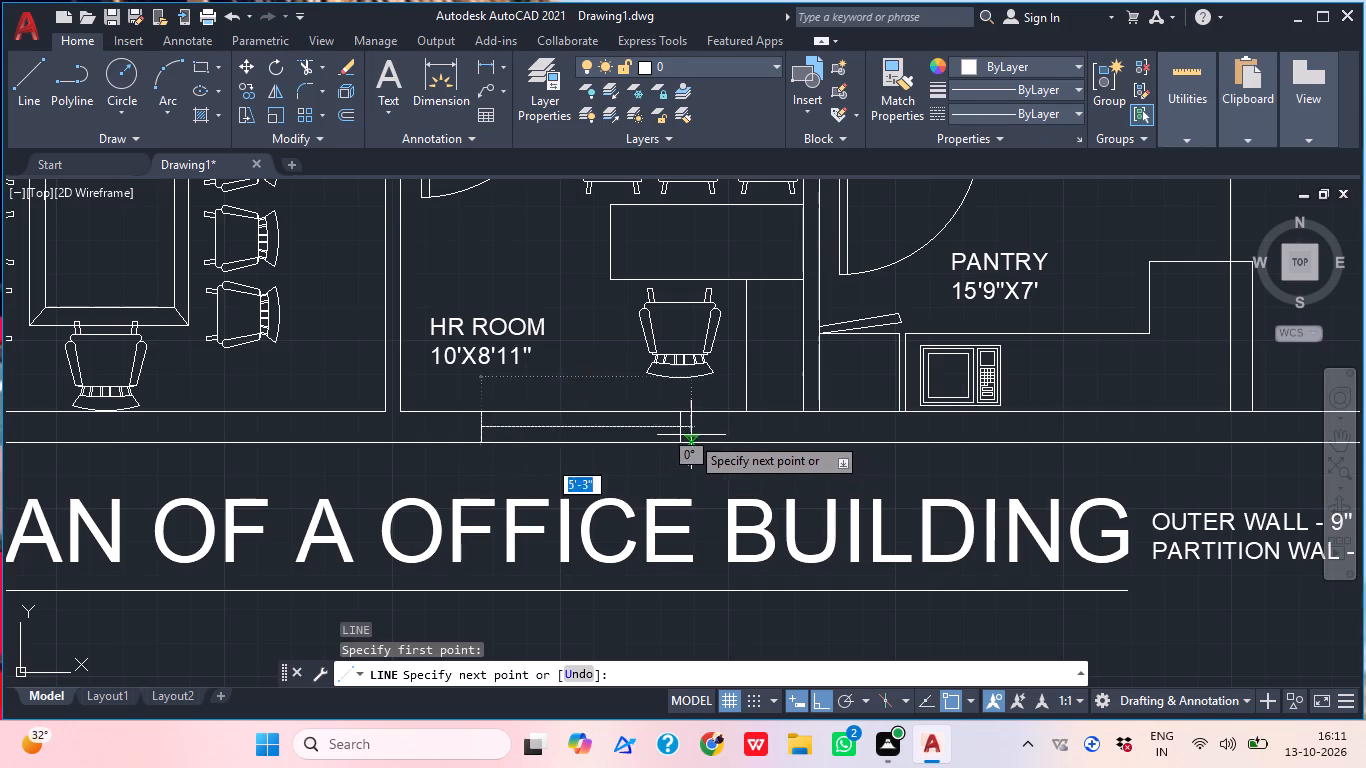
pyautogui.click(682, 427)
pyautogui.press('Escape')
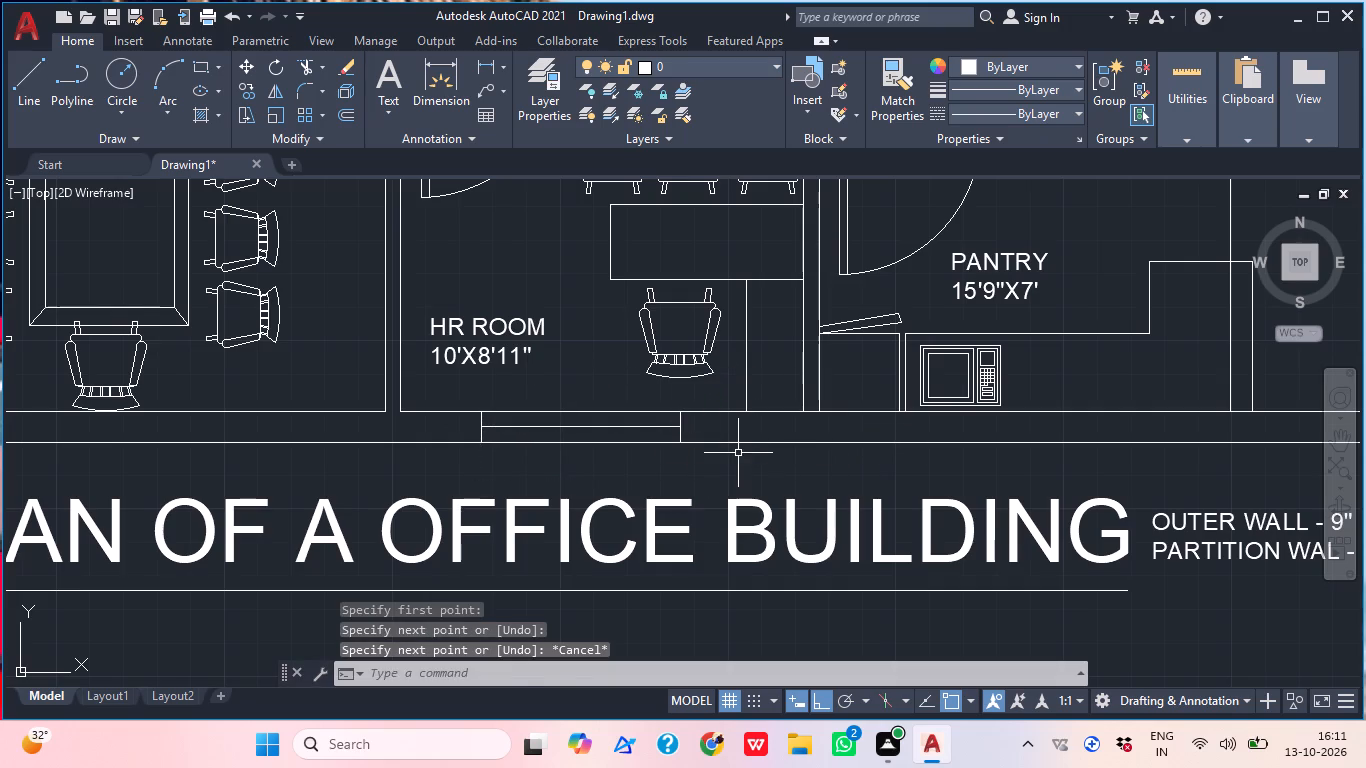
# Offset the centre line in the HR ROOM's south wall by 1" to both its north and south sides.
pyautogui.write('O 1"')
pyautogui.press('Return')
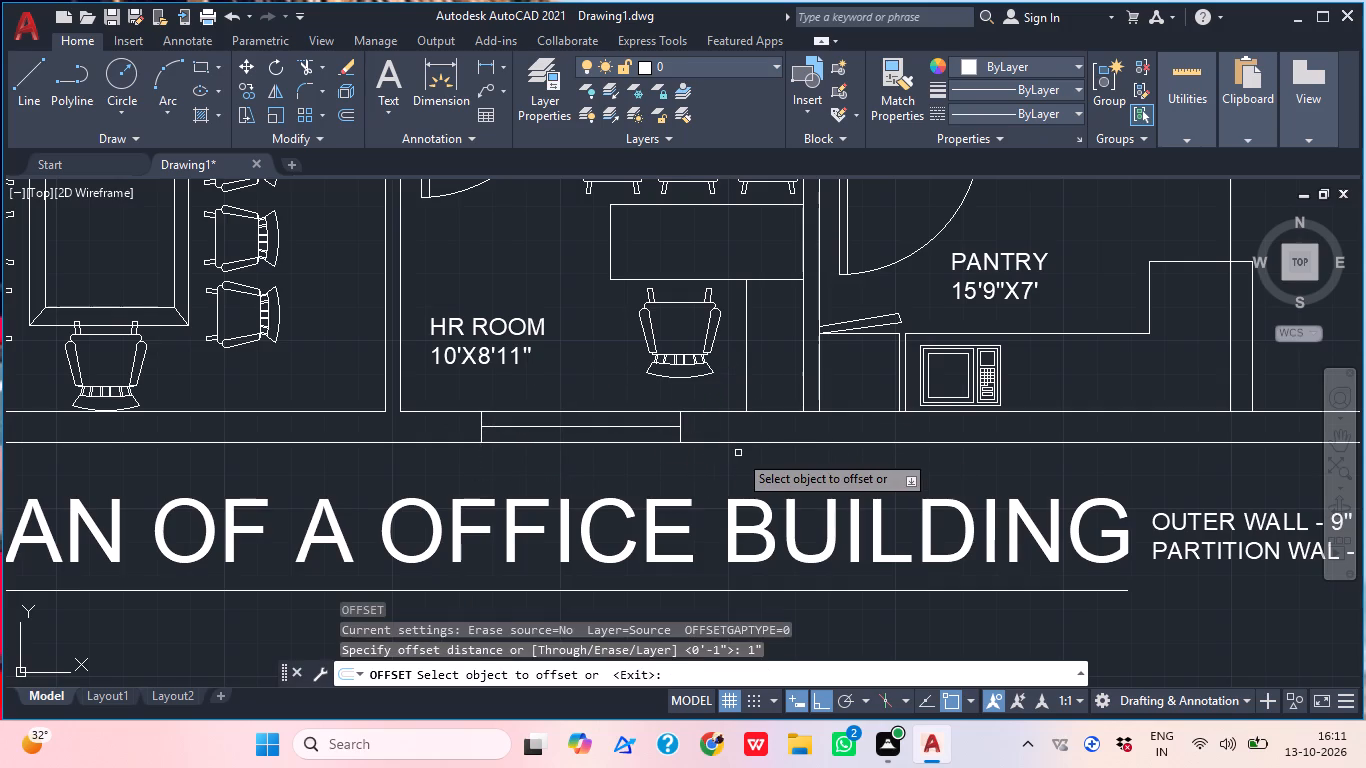
pyautogui.scroll(2, 648, 449)
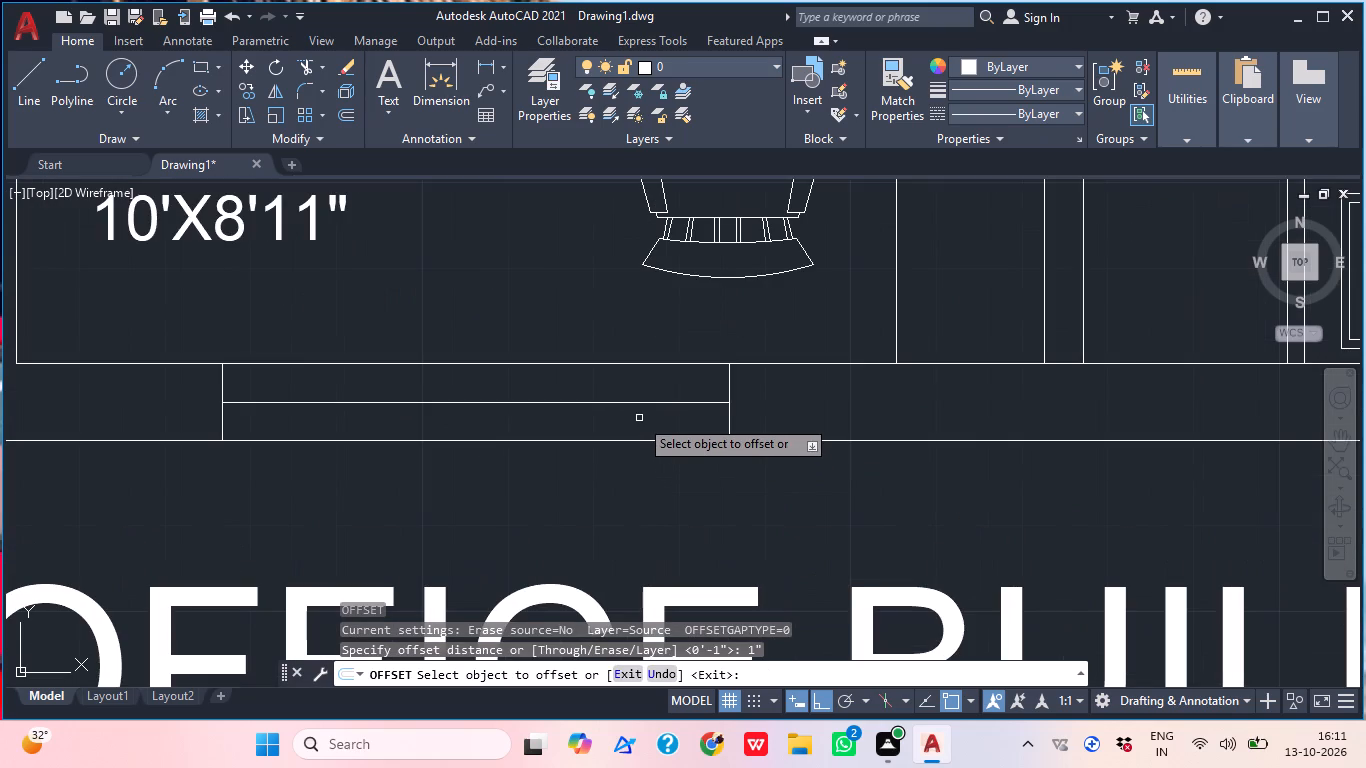
pyautogui.click(649, 403)
pyautogui.moveTo(643, 382); pyautogui.dragTo(644, 383)
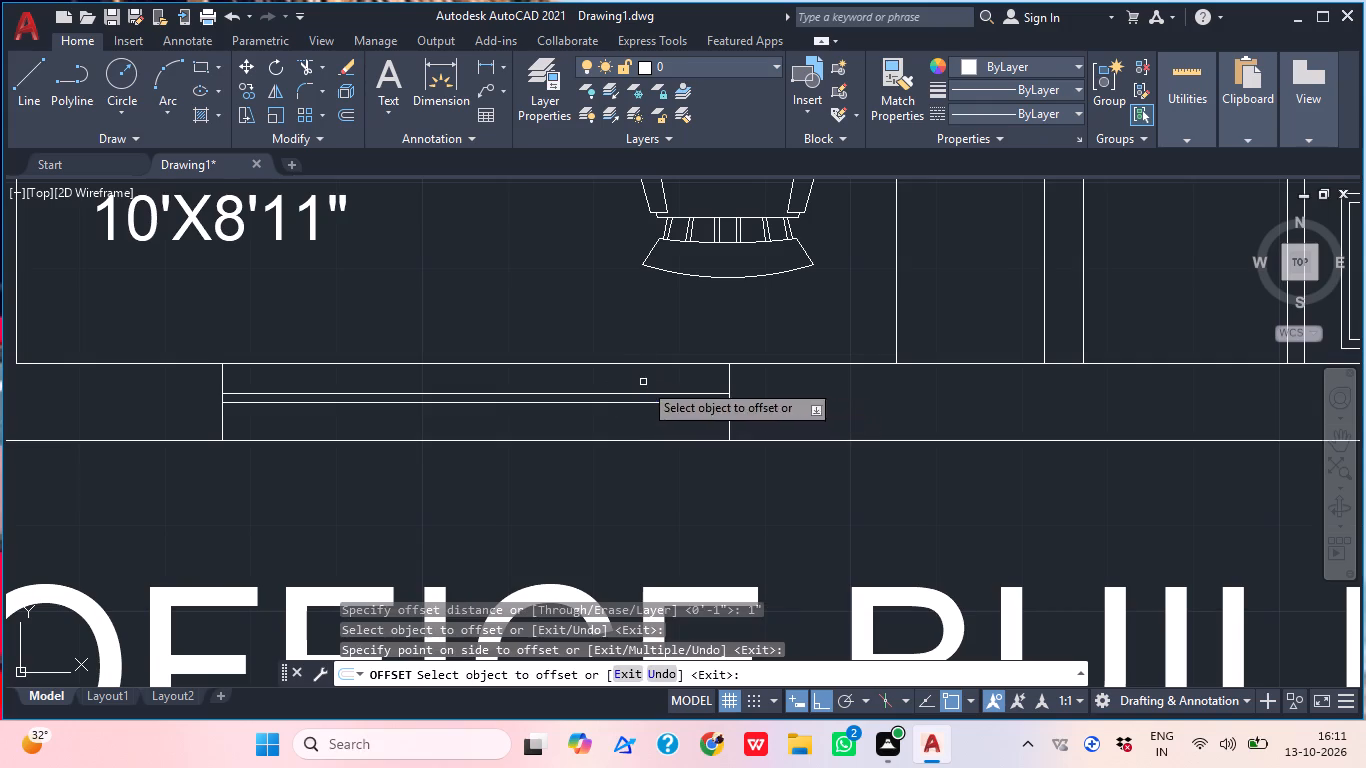
pyautogui.moveTo(644, 383); pyautogui.dragTo(656, 412)
pyautogui.click(663, 401)
pyautogui.click(662, 425)
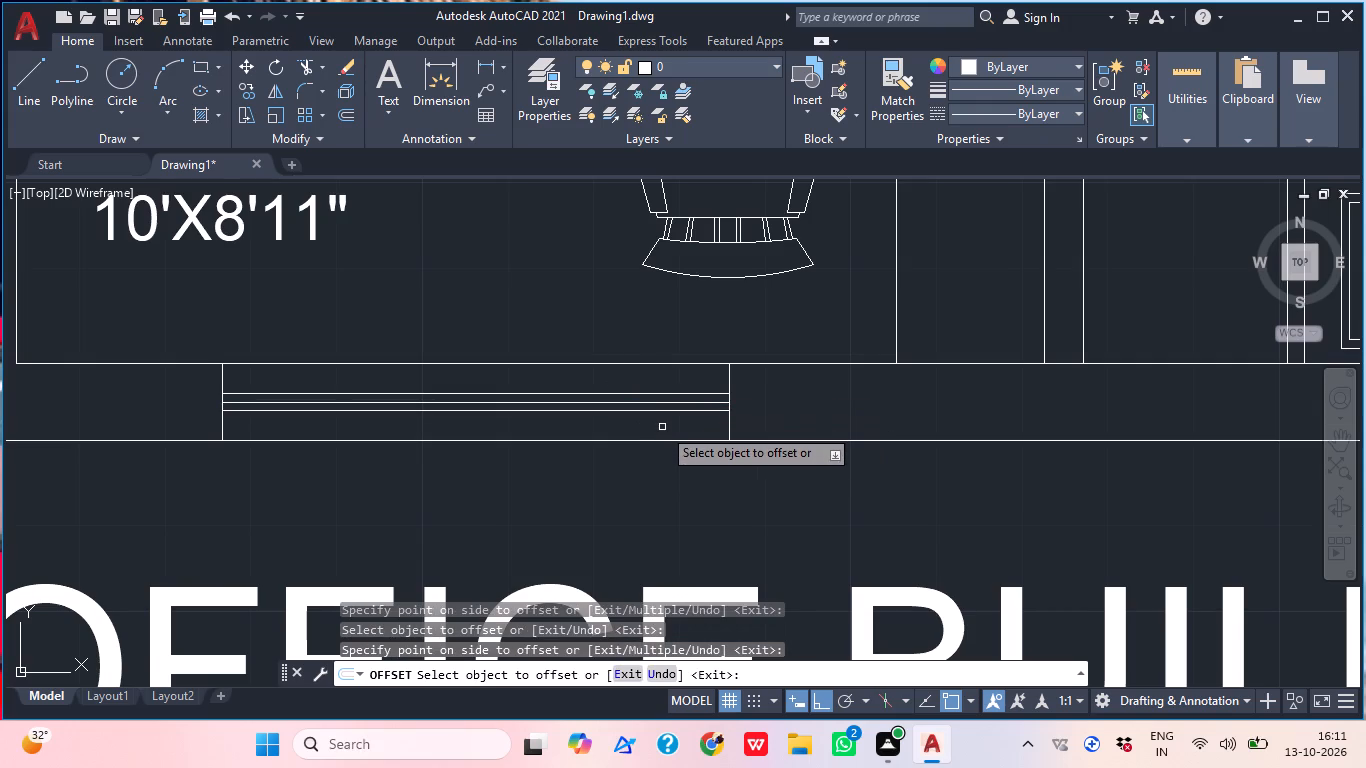
pyautogui.press('Escape')
# Delete the original centre line between the two offset lines in the HR ROOM's south wall.
pyautogui.click(666, 406)
pyautogui.click(666, 400)
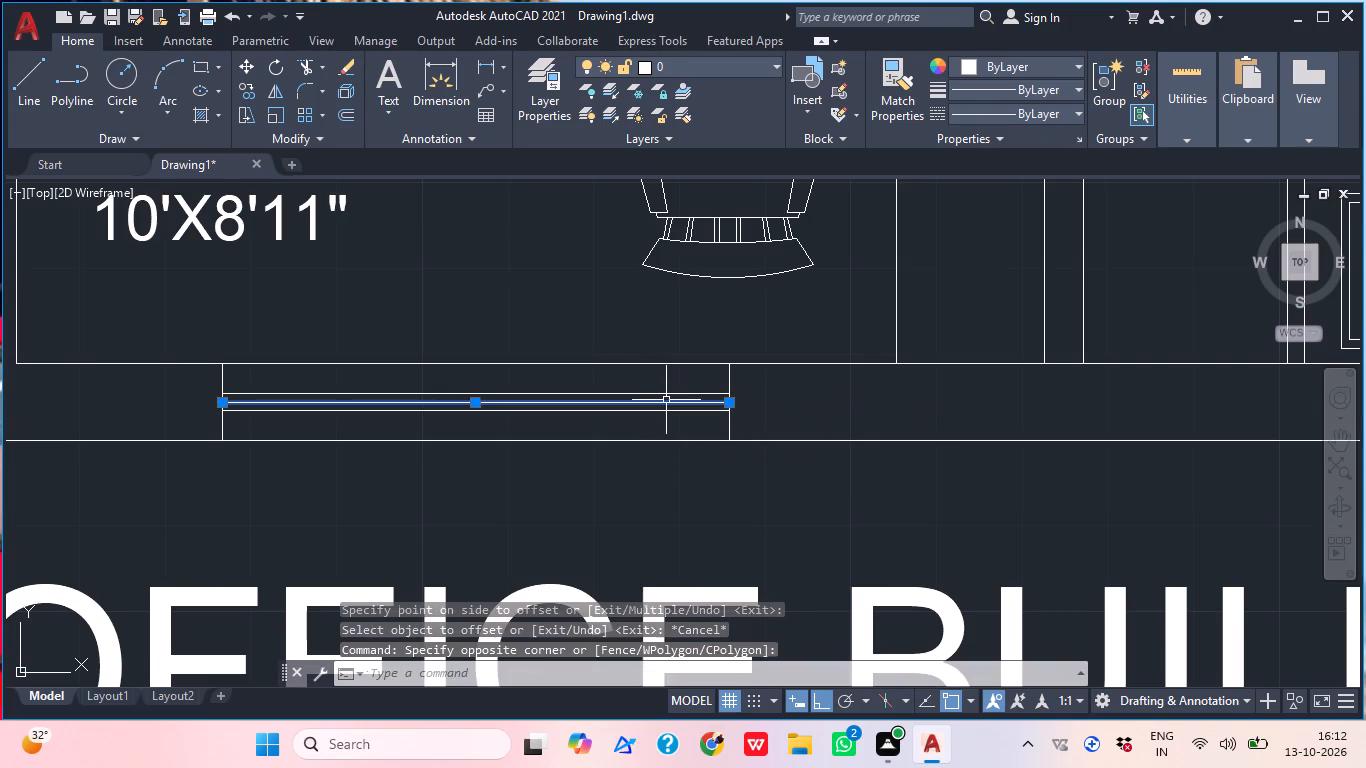
pyautogui.press('Delete')
# Draw a short vertical line across the PANTRY's south outer wall, just west of the microwave.
pyautogui.moveTo(704, 440); pyautogui.dragTo(521, 434, button='middle')
pyautogui.scroll(-2, 557, 441)
pyautogui.moveTo(684, 433); pyautogui.dragTo(556, 462, button='middle')
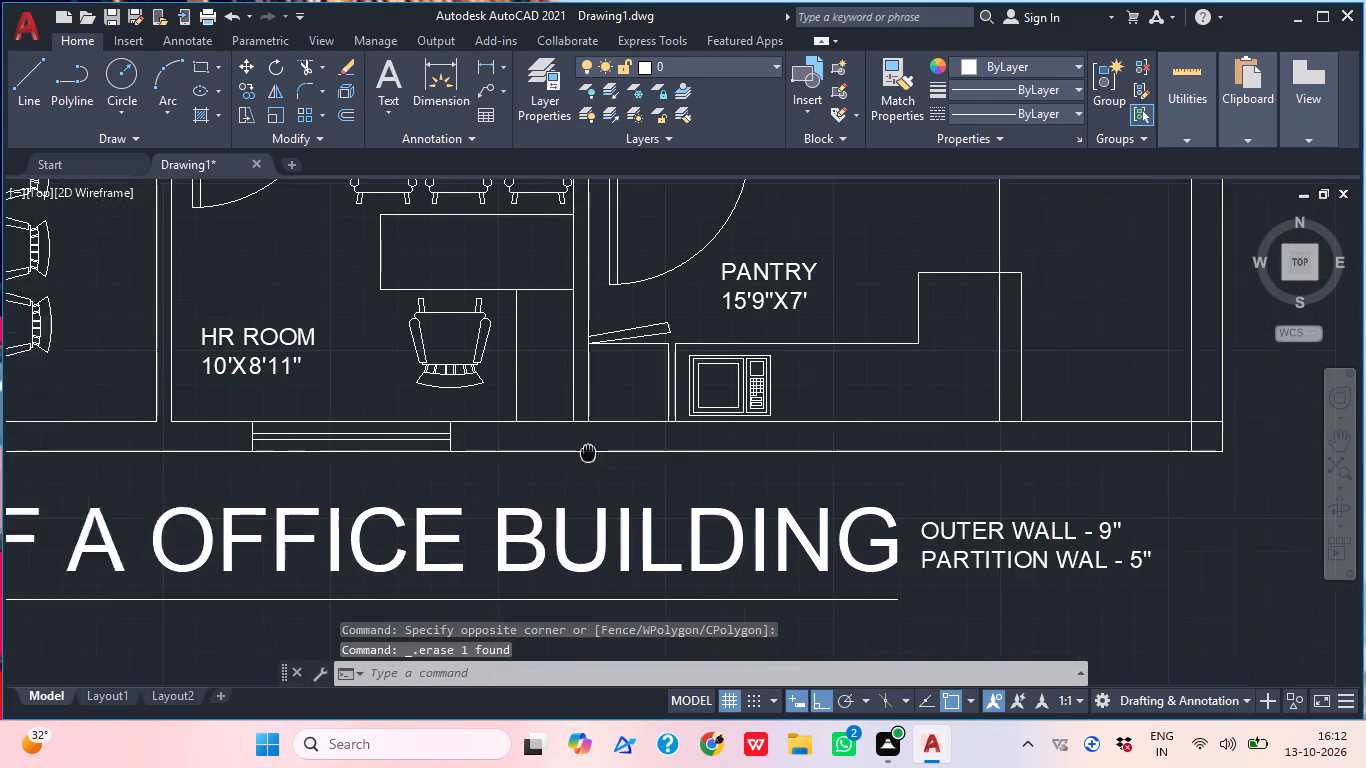
pyautogui.moveTo(556, 462); pyautogui.dragTo(555, 462, button='middle')
pyautogui.moveTo(600, 489); pyautogui.dragTo(523, 474, button='middle')
pyautogui.scroll(1, 574, 465)
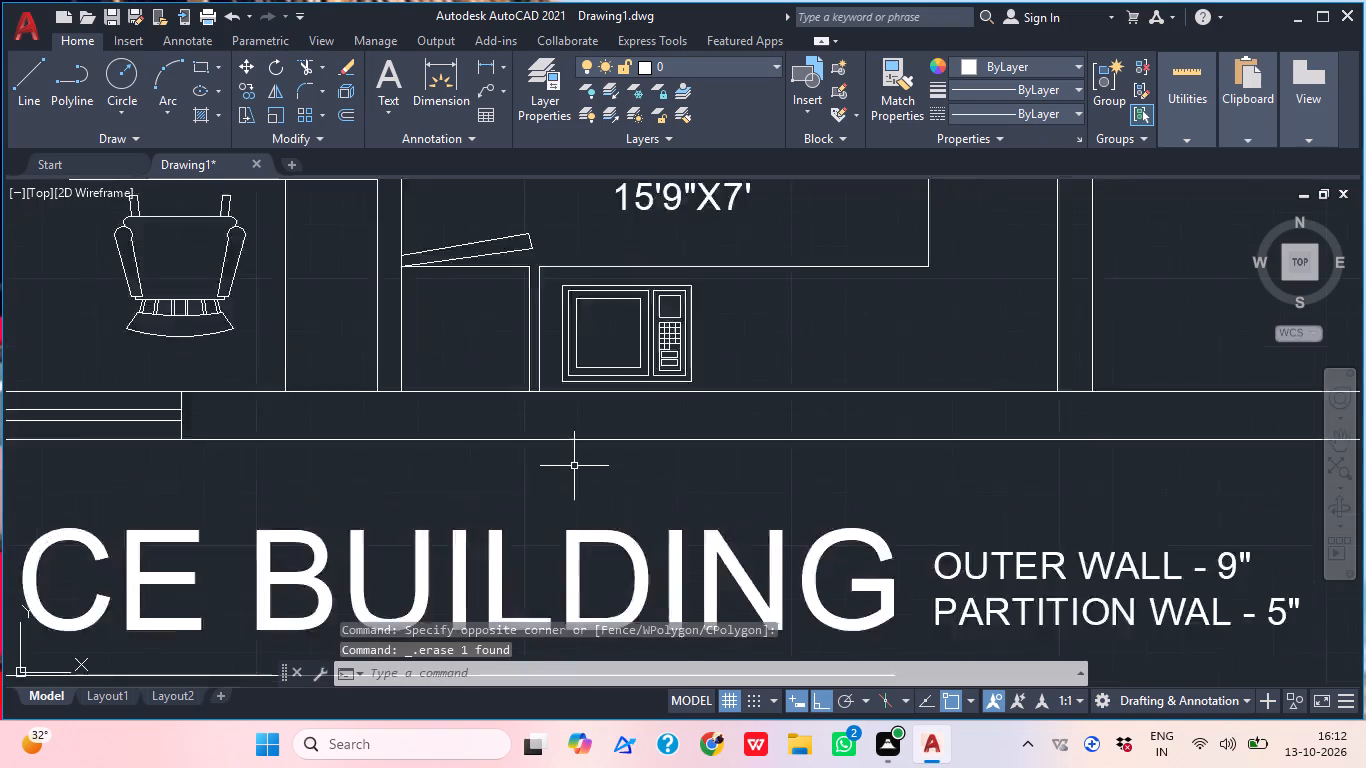
pyautogui.scroll(1, 574, 467)
pyautogui.press('l')
pyautogui.press('space')
pyautogui.click(487, 346)
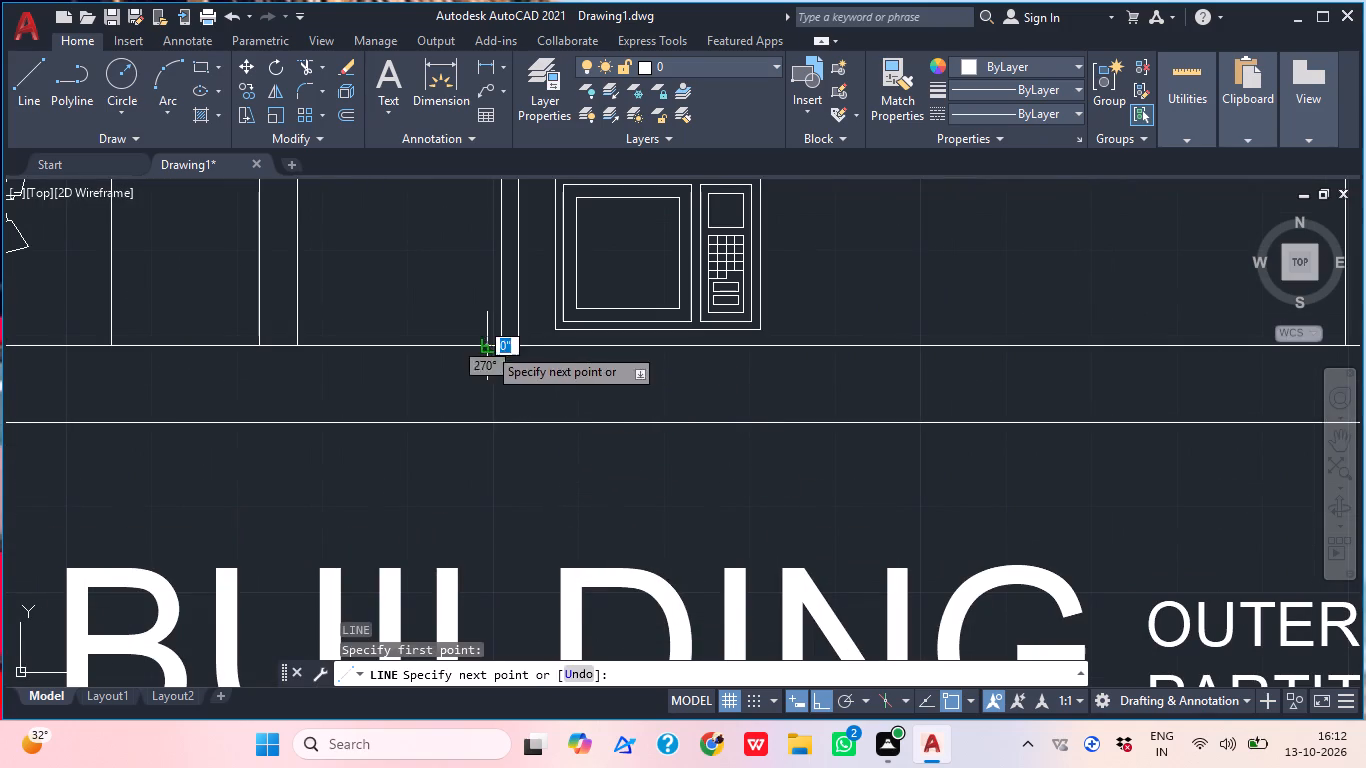
pyautogui.click(493, 430)
pyautogui.press('Escape')
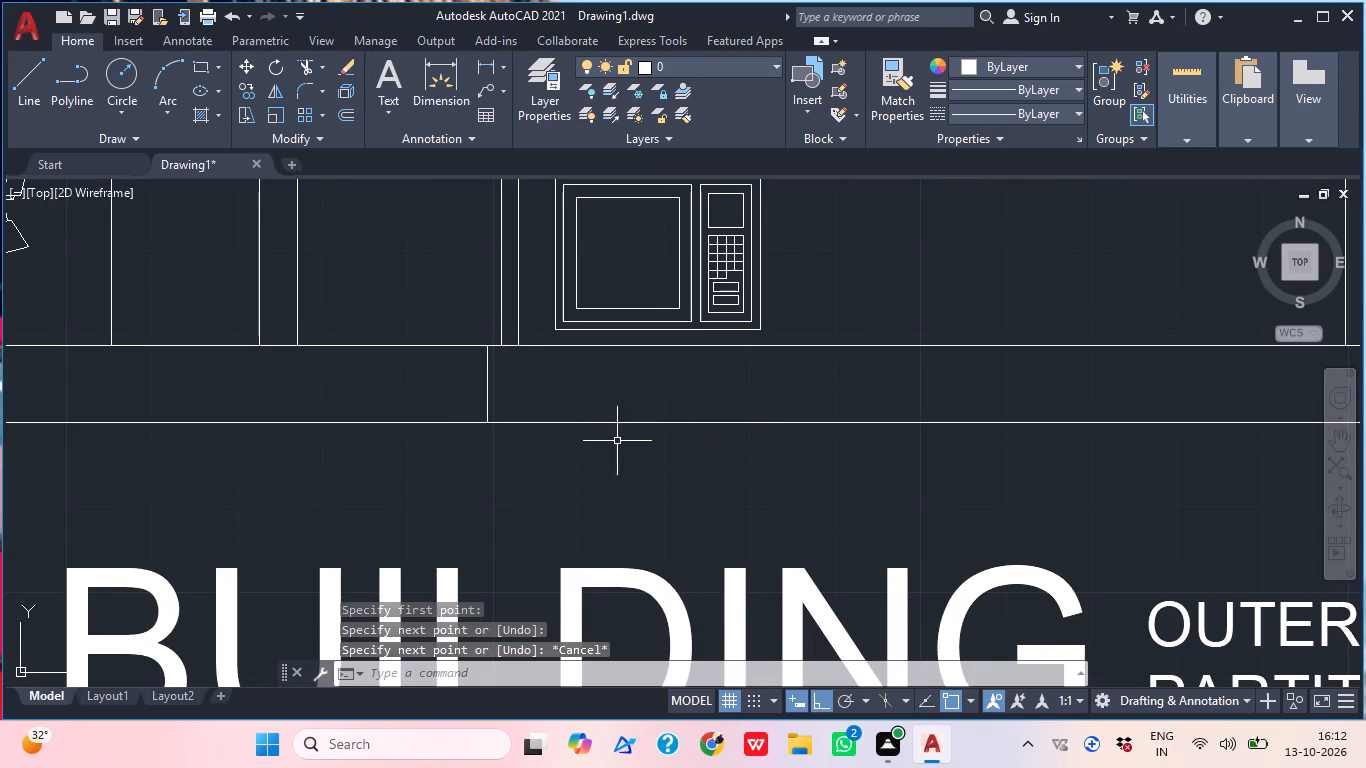
# Draw a second short vertical line across the PANTRY's south outer wall, east of the microwave.
pyautogui.press('l')
pyautogui.press('space')
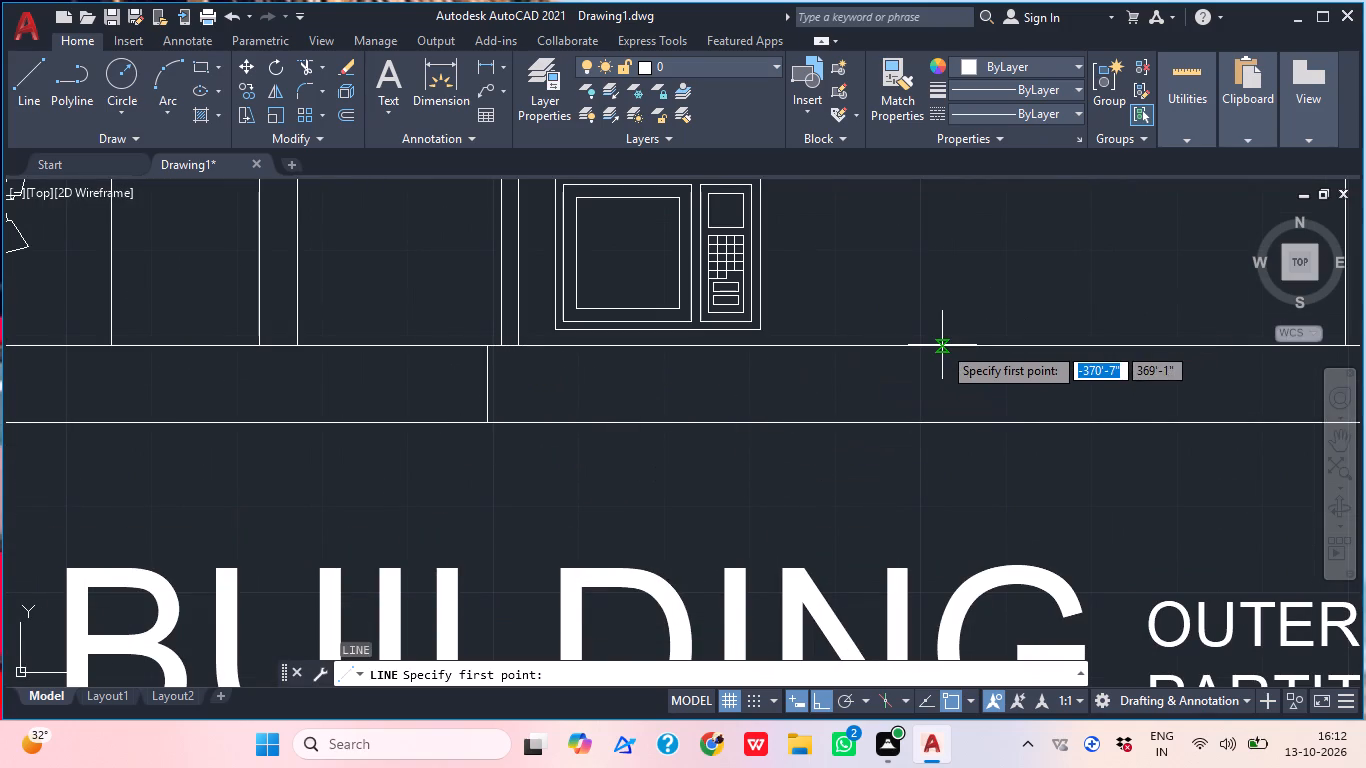
pyautogui.click(1005, 345)
pyautogui.click(1004, 425)
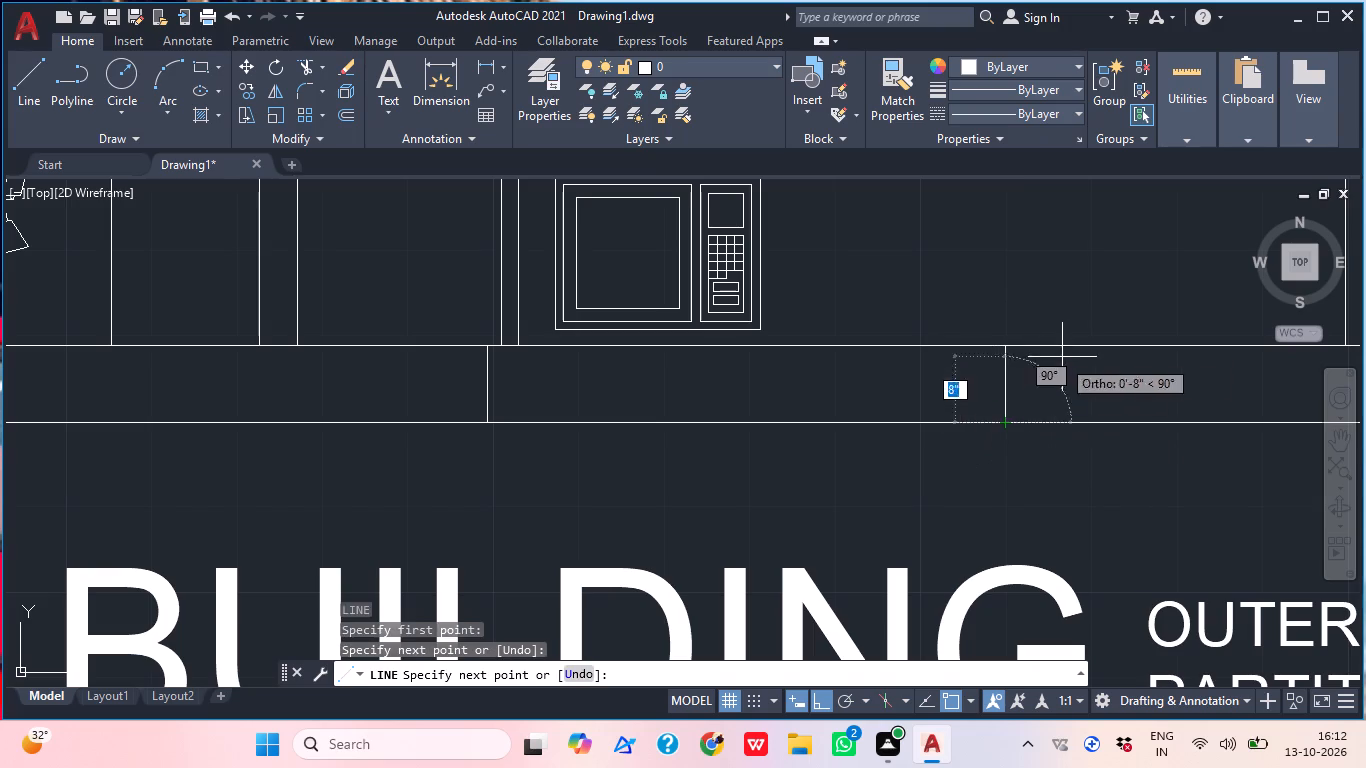
pyautogui.press('Escape')
# Draw a horizontal centre line about 5'-1" long between the midpoints of the two window edge lines in the PANTRY's south wall.
pyautogui.press('l')
pyautogui.press('space')
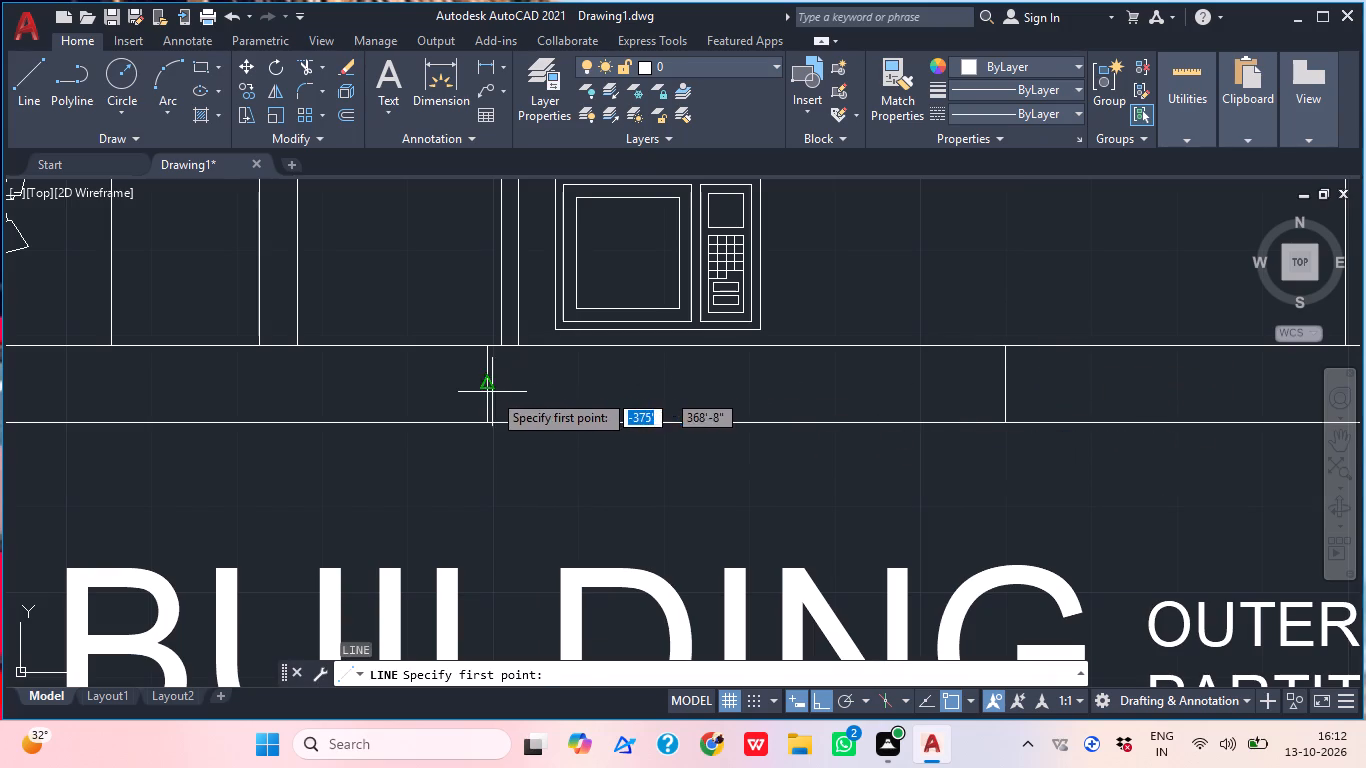
pyautogui.click(491, 387)
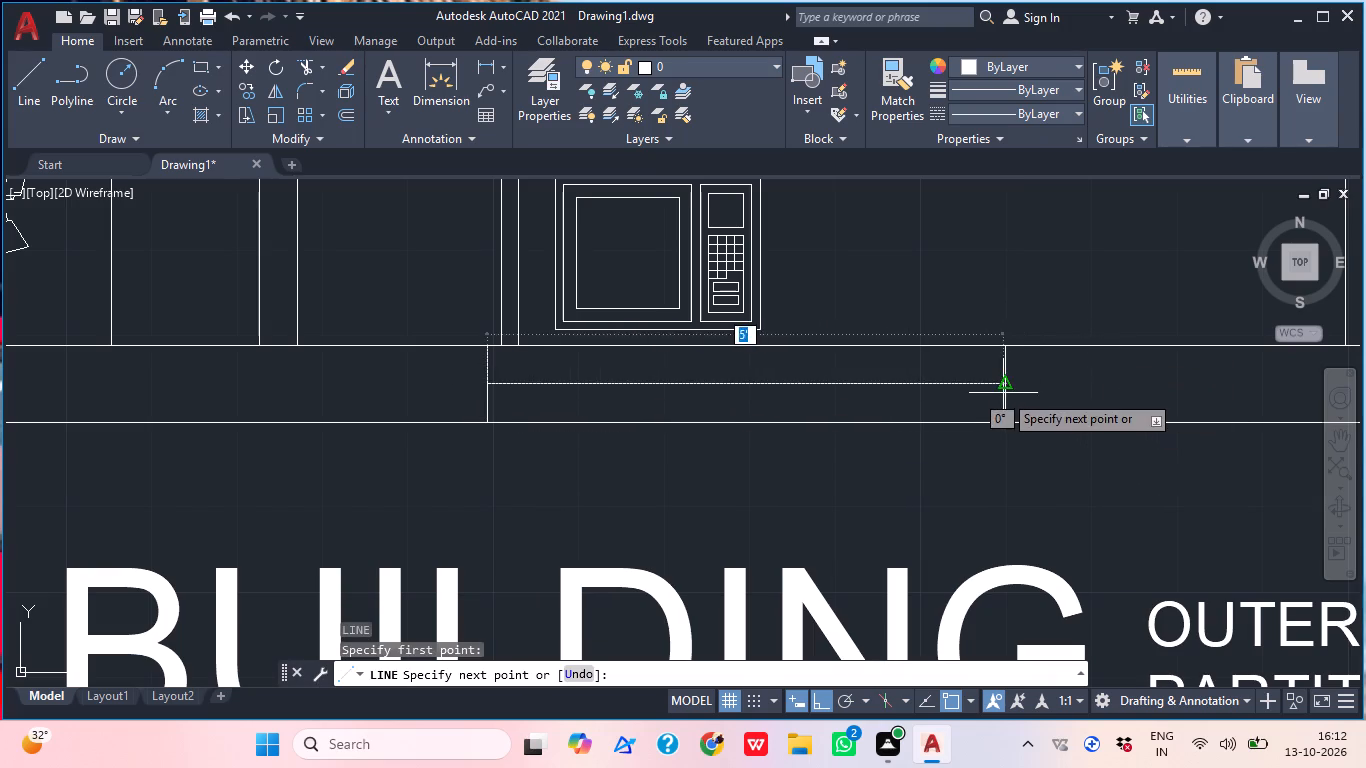
pyautogui.click(1003, 393)
pyautogui.press('Escape')
# Offset the centre line in the PANTRY's south wall by 1" to both its north and south sides.
pyautogui.write('O')
pyautogui.press('space')
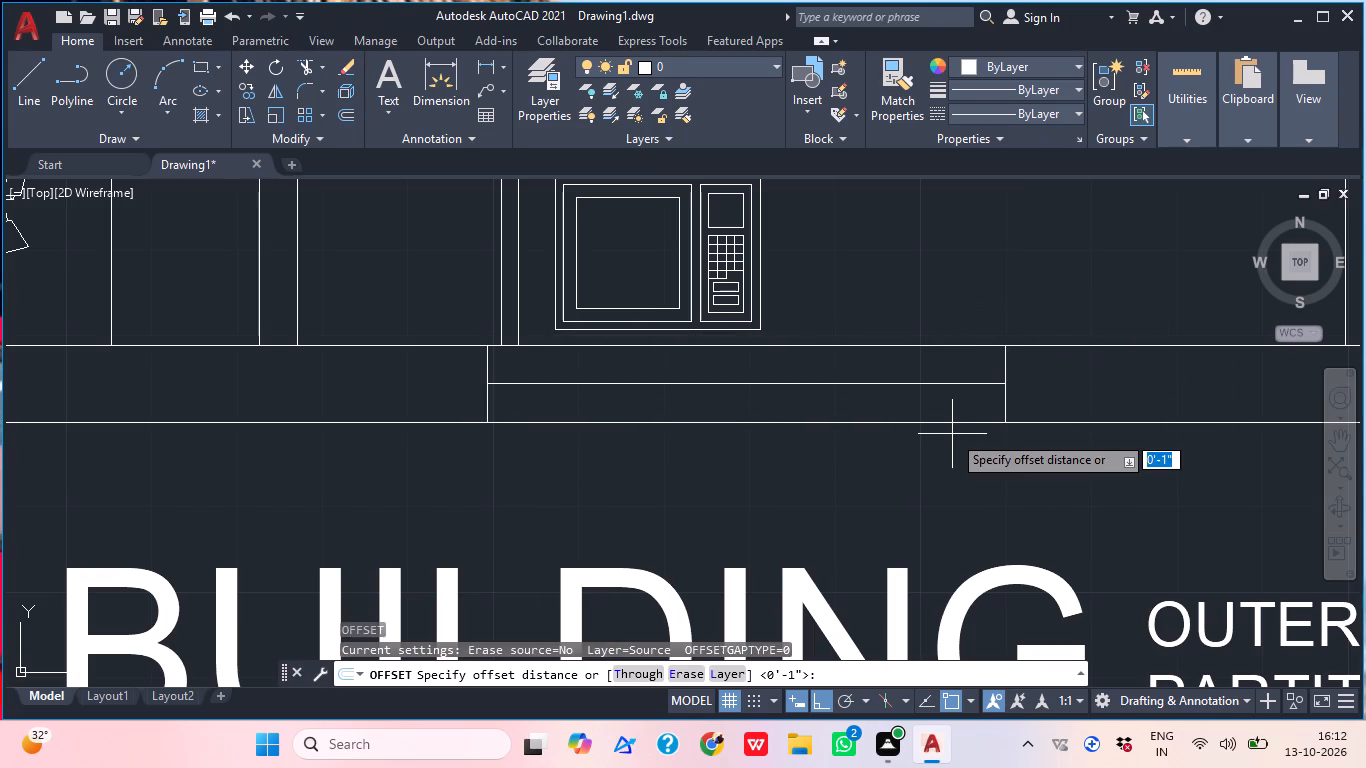
pyautogui.press('space')
pyautogui.click(888, 388)
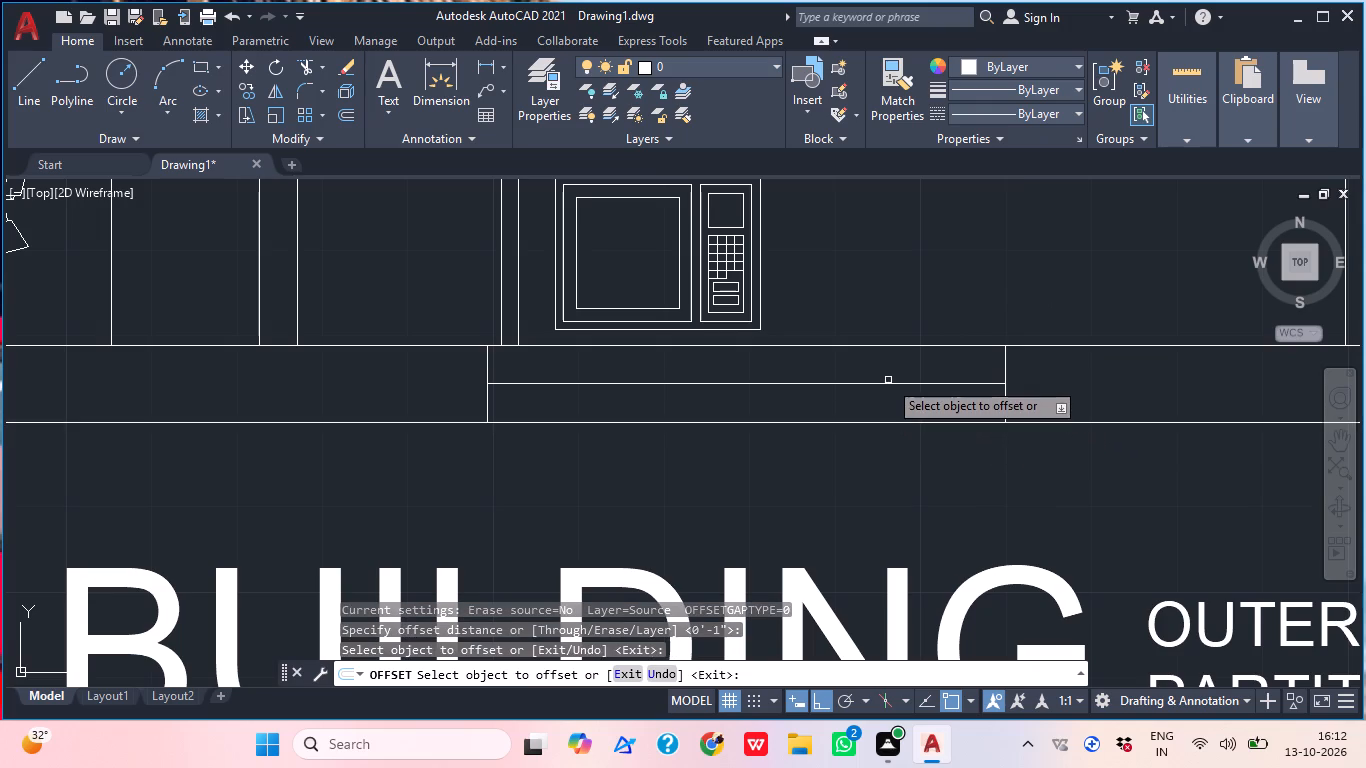
pyautogui.click(888, 386)
pyautogui.click(887, 374)
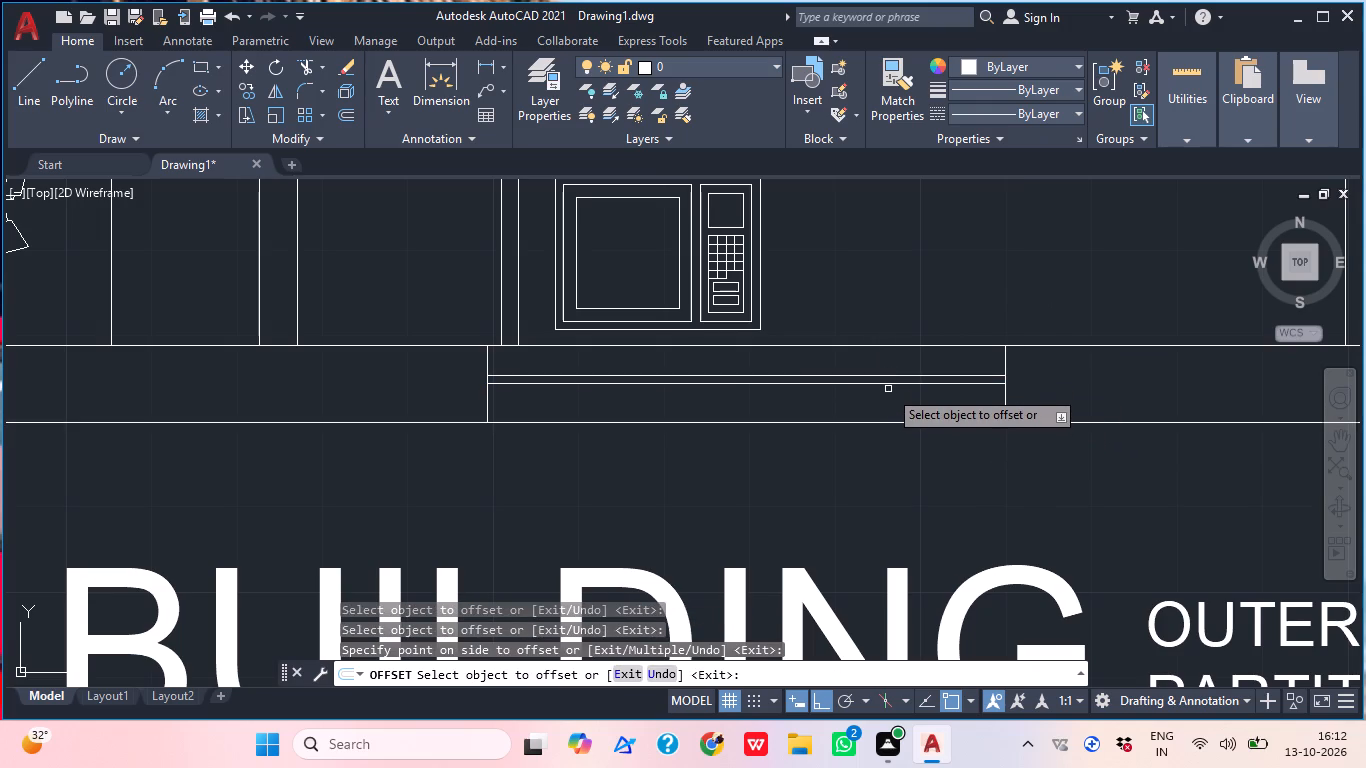
pyautogui.click(888, 385)
pyautogui.click(891, 410)
pyautogui.press('Escape')
# Delete the original centre line between the two offset lines in the PANTRY's south wall.
pyautogui.click(914, 383)
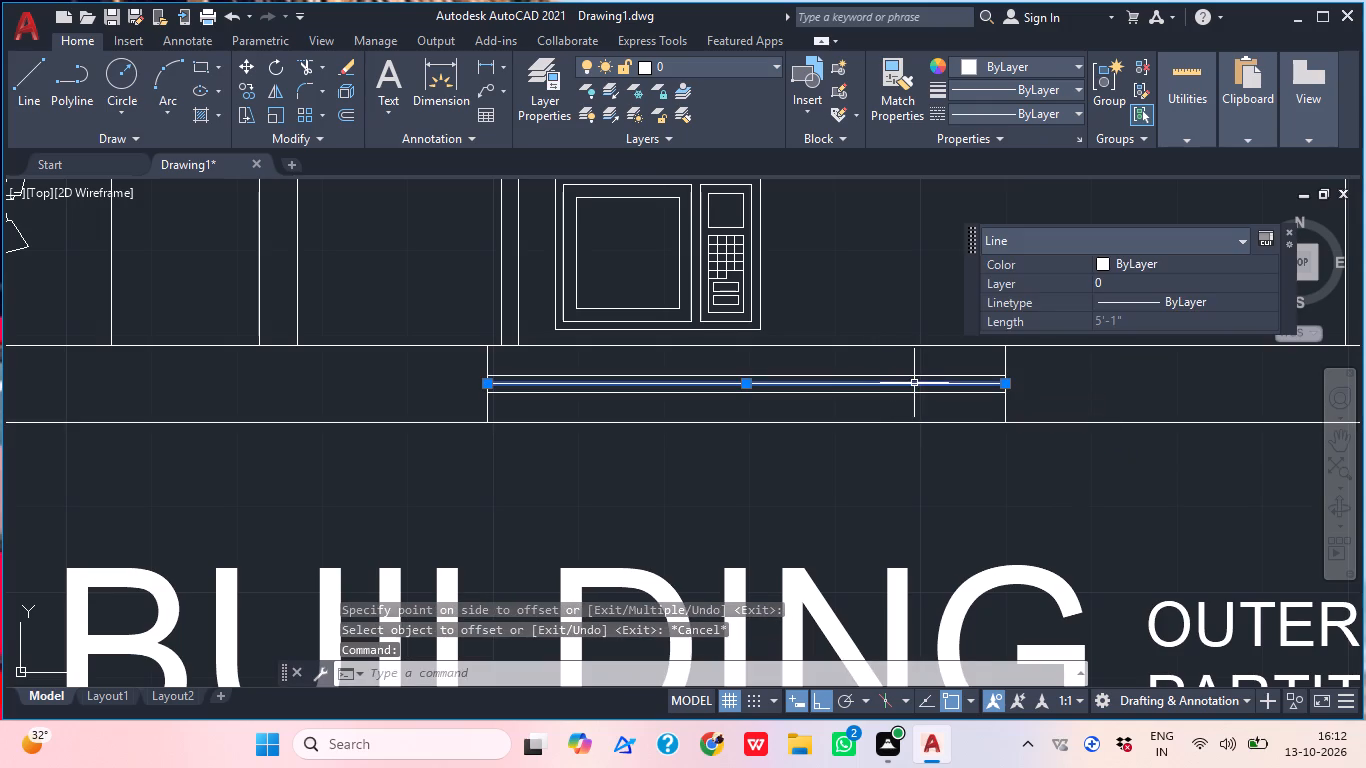
pyautogui.press('Delete')
pyautogui.scroll(-3, 901, 383)
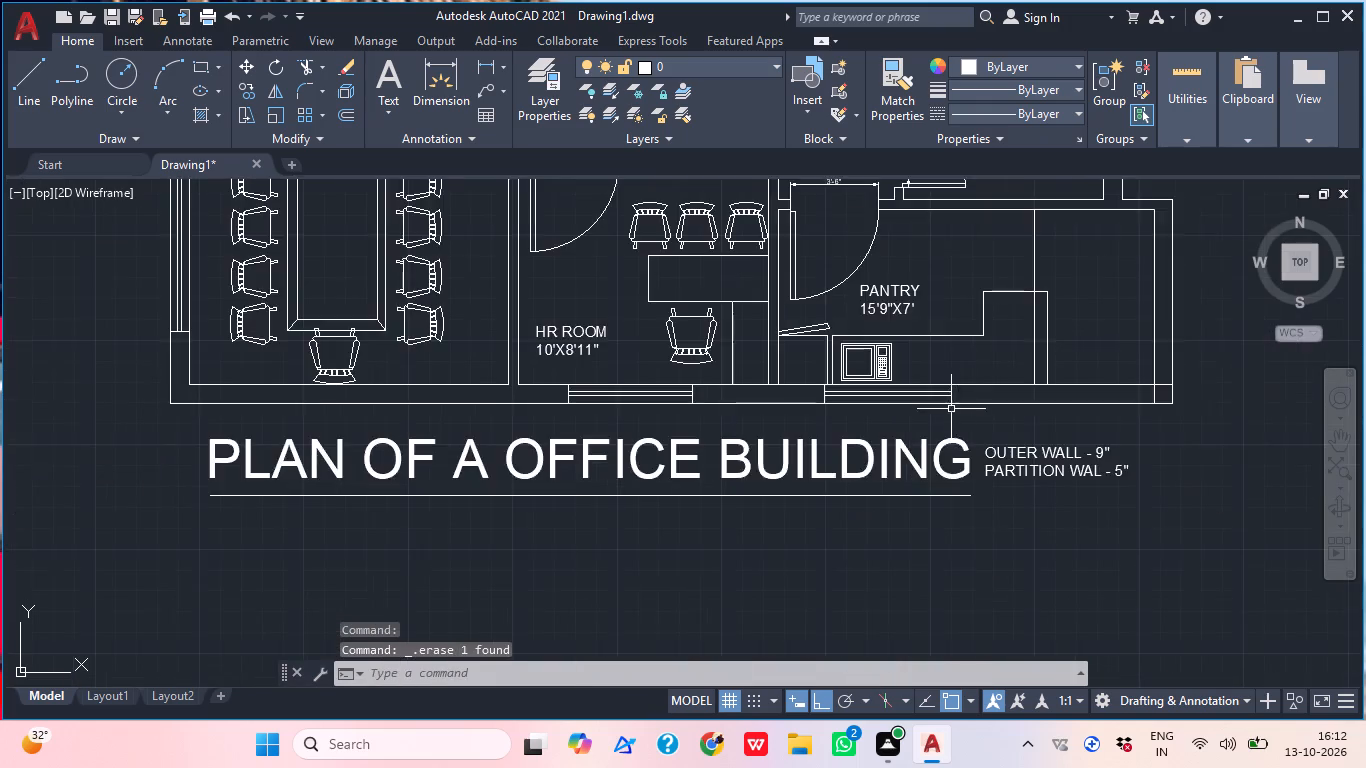
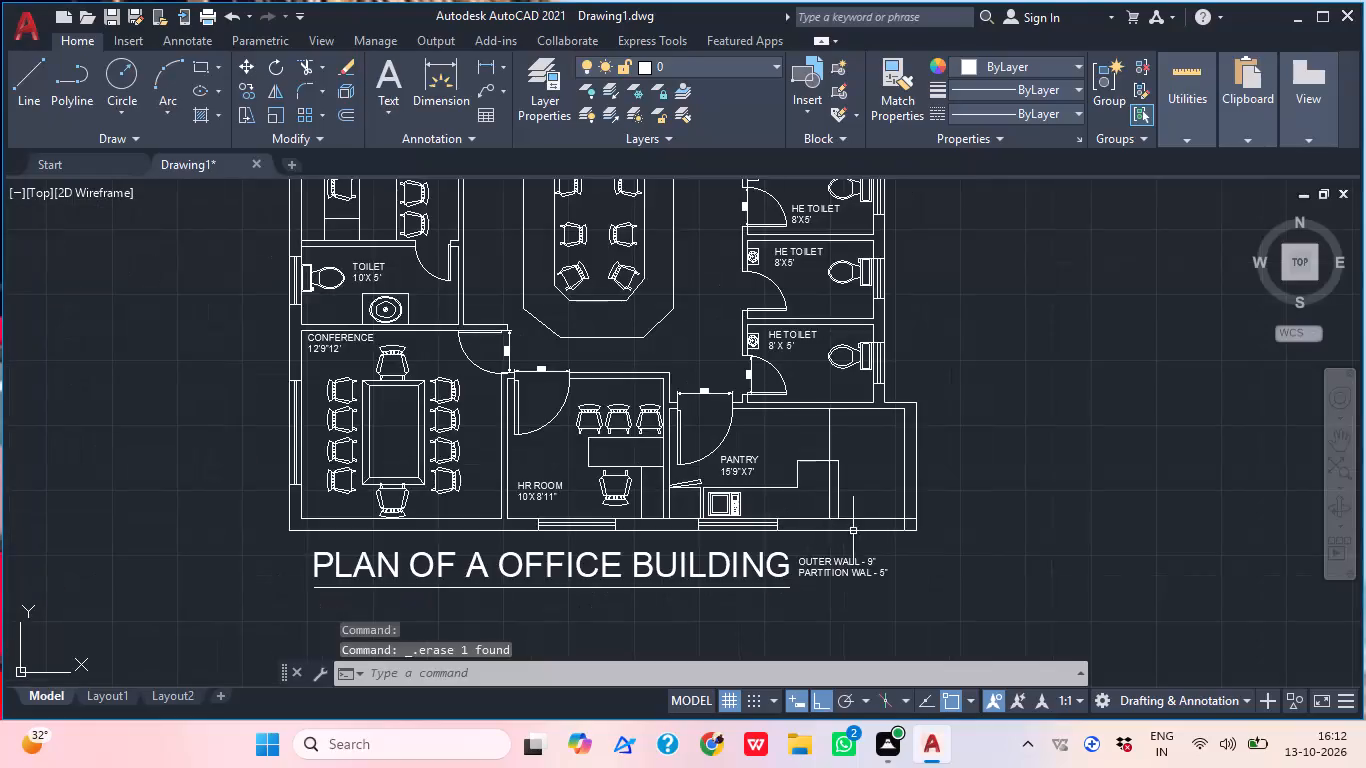
# Save the drawing as OFFICE PLAN in the AUTO CADD folder.
pyautogui.moveTo(867, 528); pyautogui.dragTo(896, 517, button='middle')
pyautogui.scroll(-1, 898, 517)
pyautogui.moveTo(892, 537); pyautogui.dragTo(877, 624, button='middle')
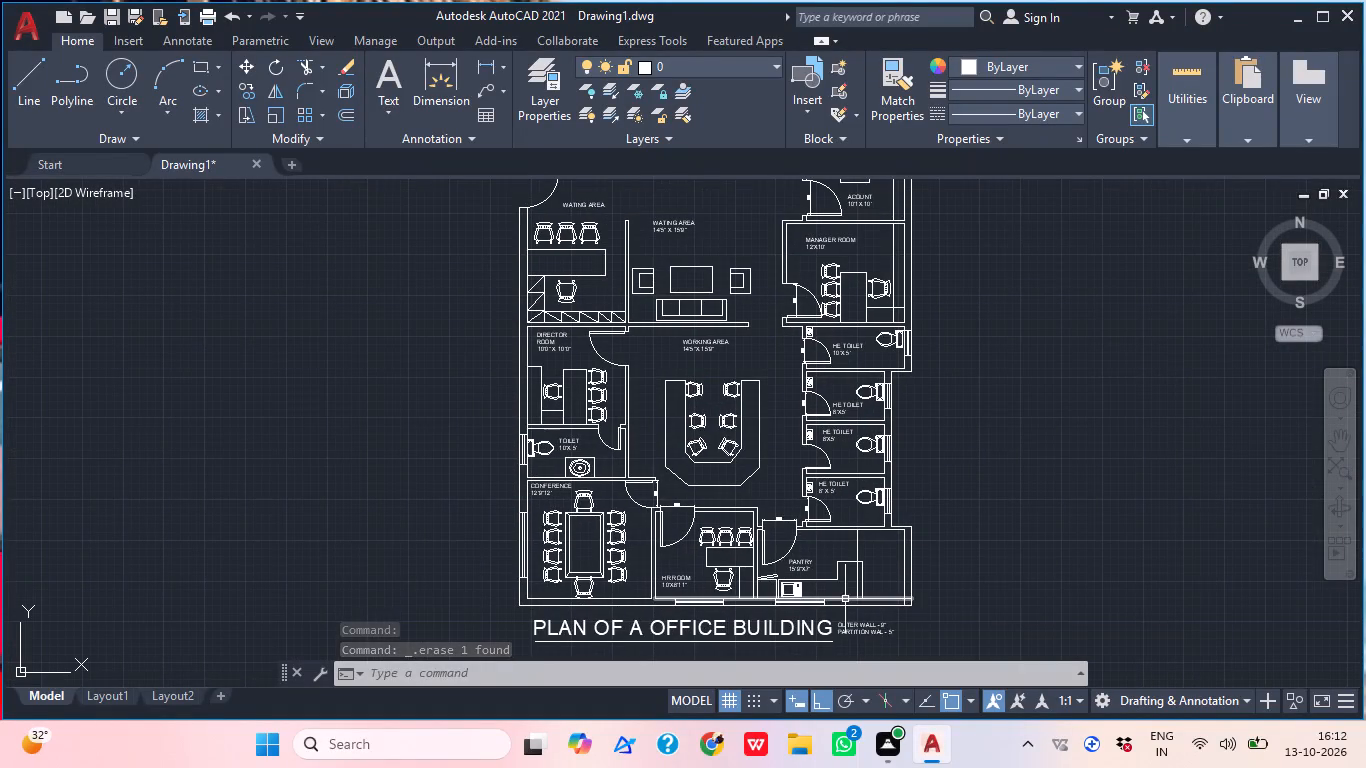
pyautogui.hotkey('ctrl', 's')
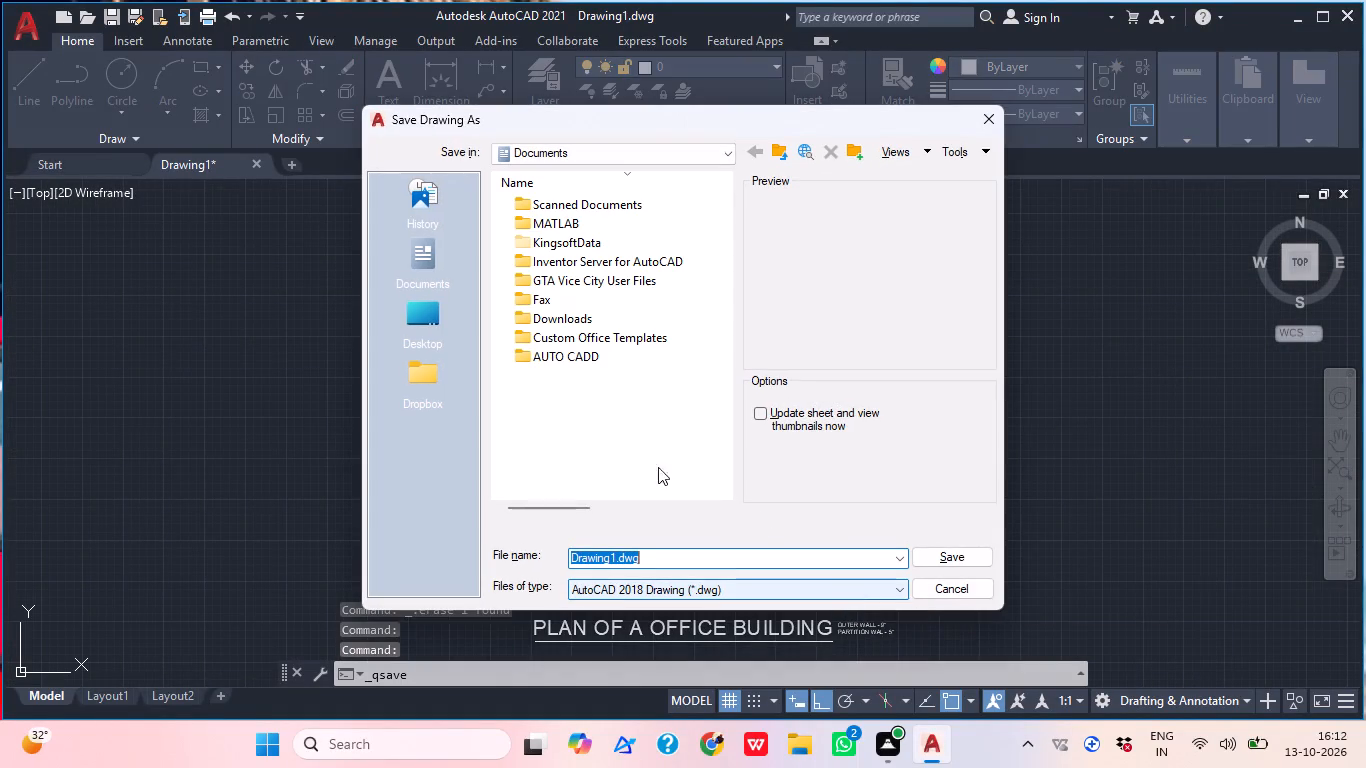
pyautogui.doubleClick(565, 358)
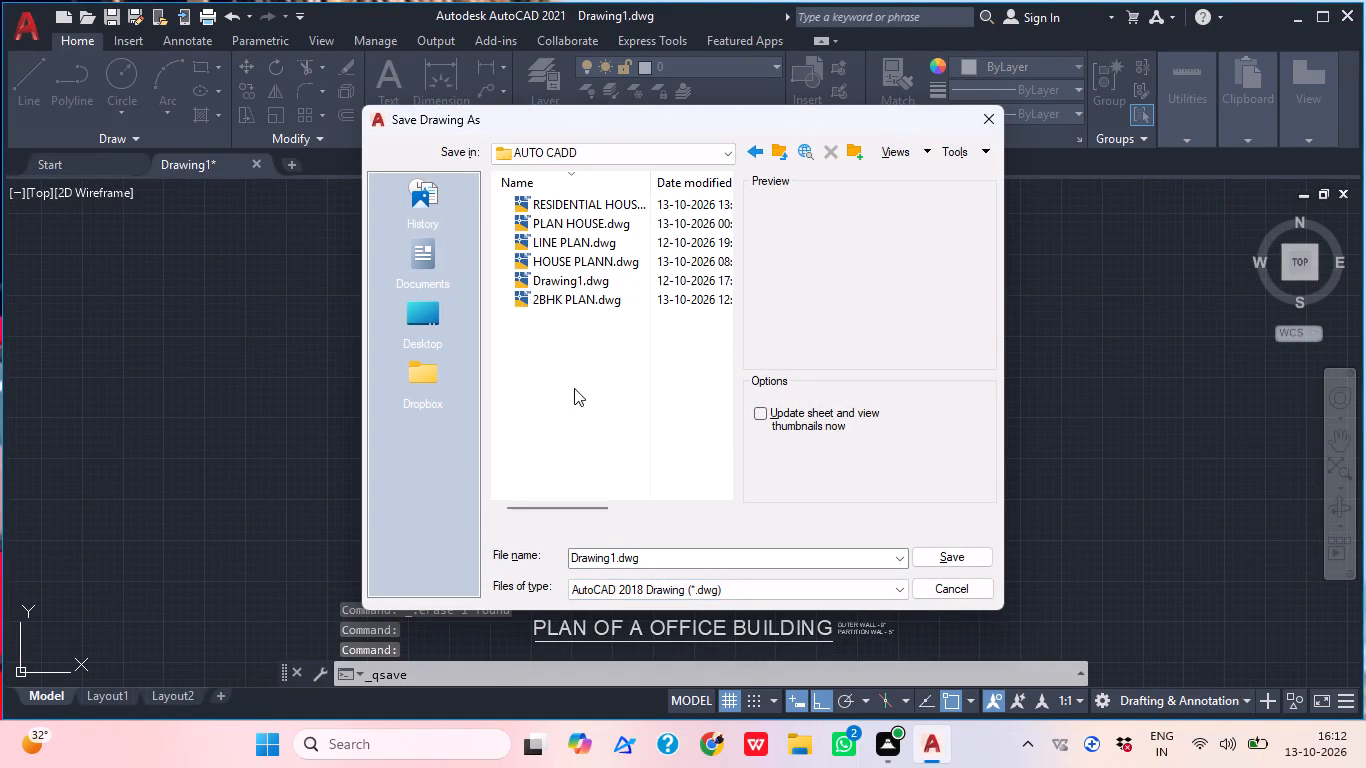
pyautogui.doubleClick(631, 560)
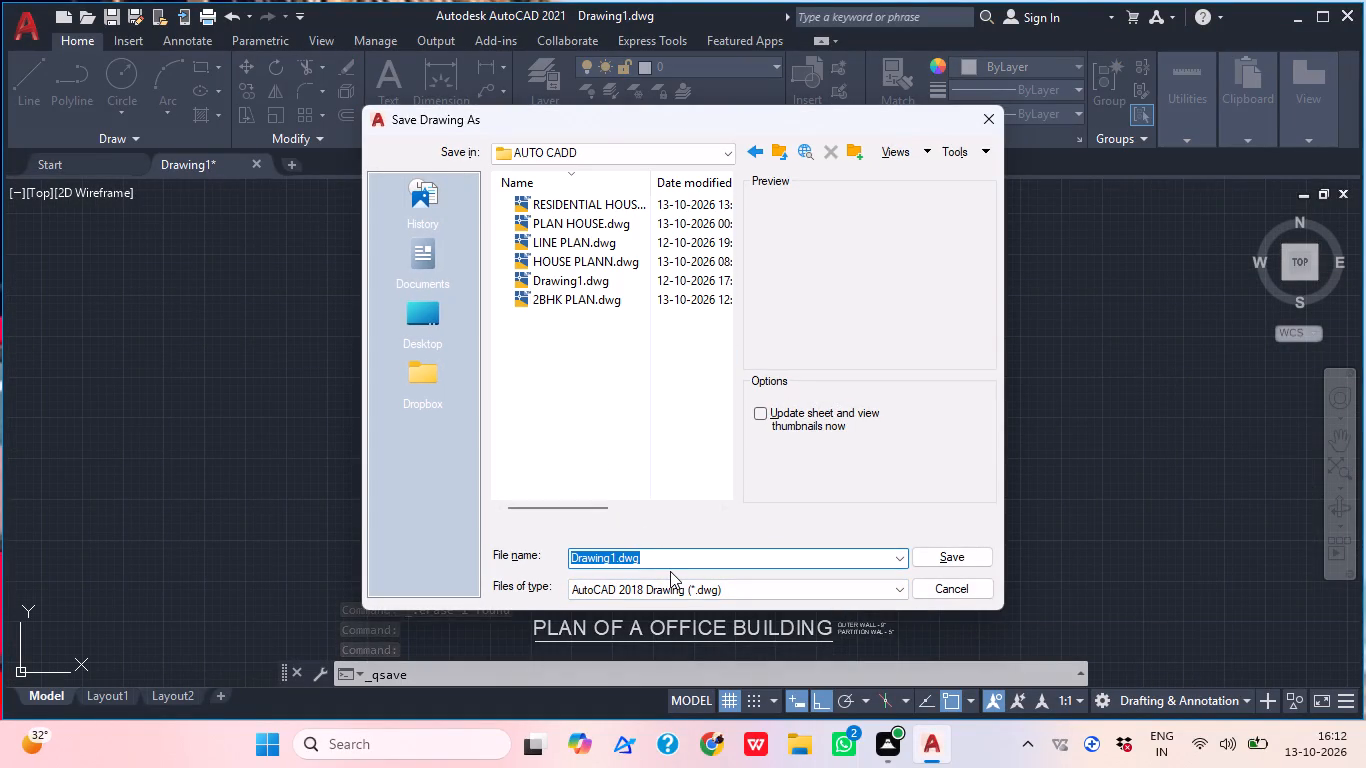
pyautogui.write('OFFICE PLAN')
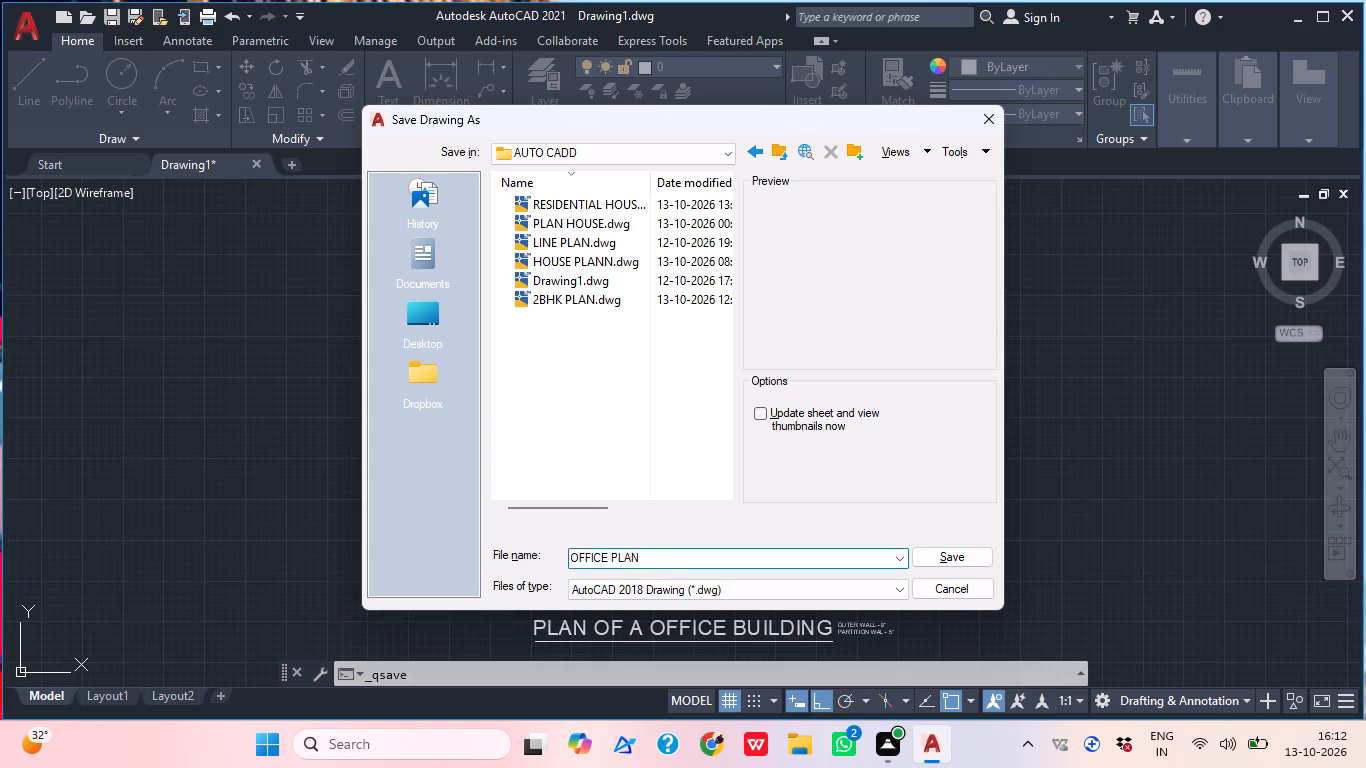
pyautogui.click(962, 552)
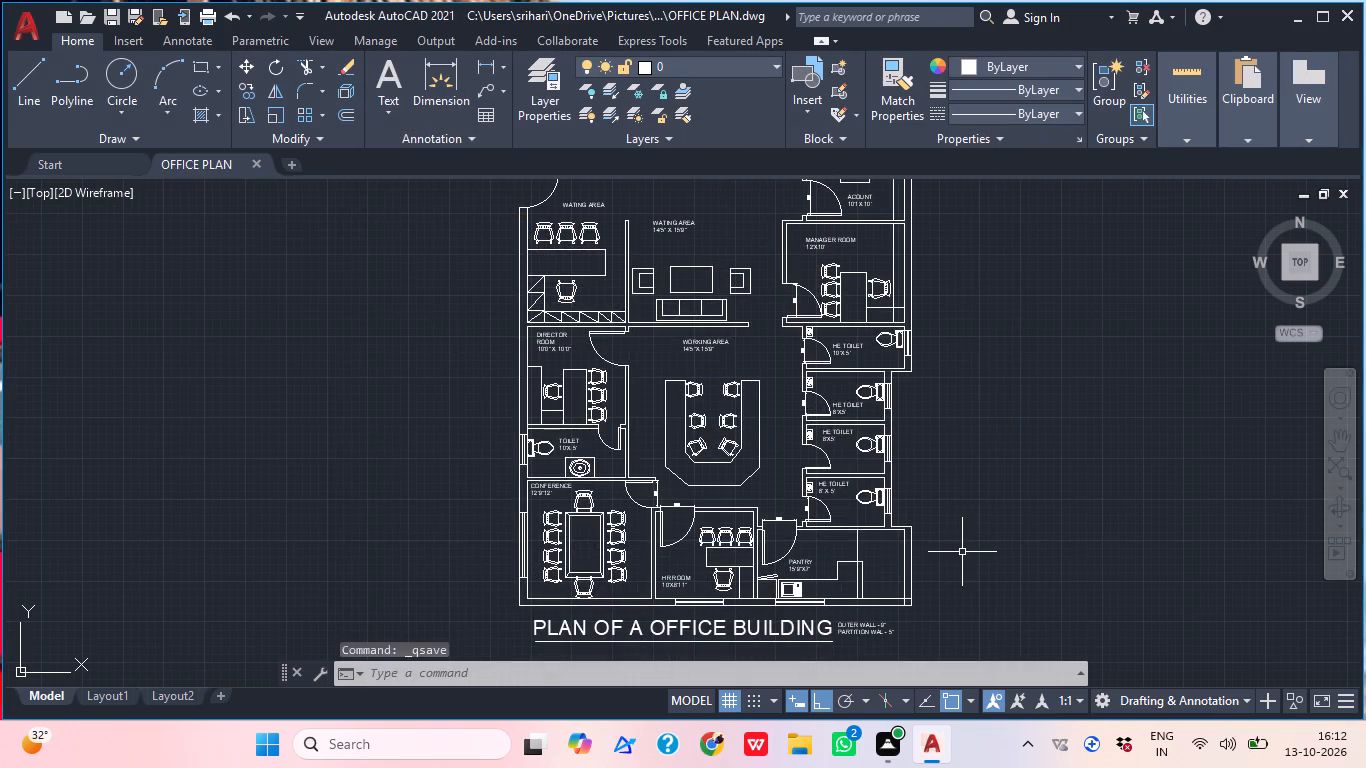
# Set up a plot of the drawing with the AutoCAD PDF (High Quality Print) plotter and inches as the scale unit.
pyautogui.scroll(-1, 976, 551)
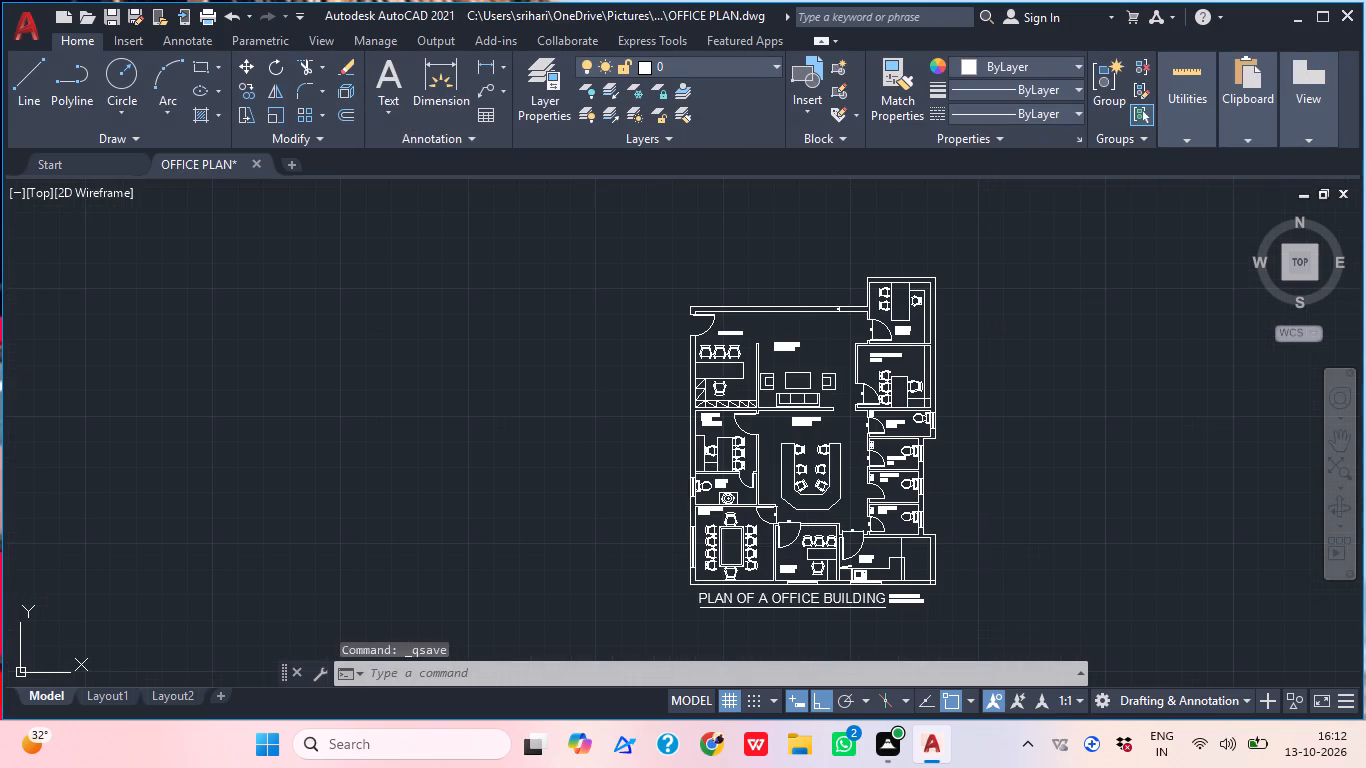
pyautogui.hotkey('ctrl', 'p')
pyautogui.click(602, 216)
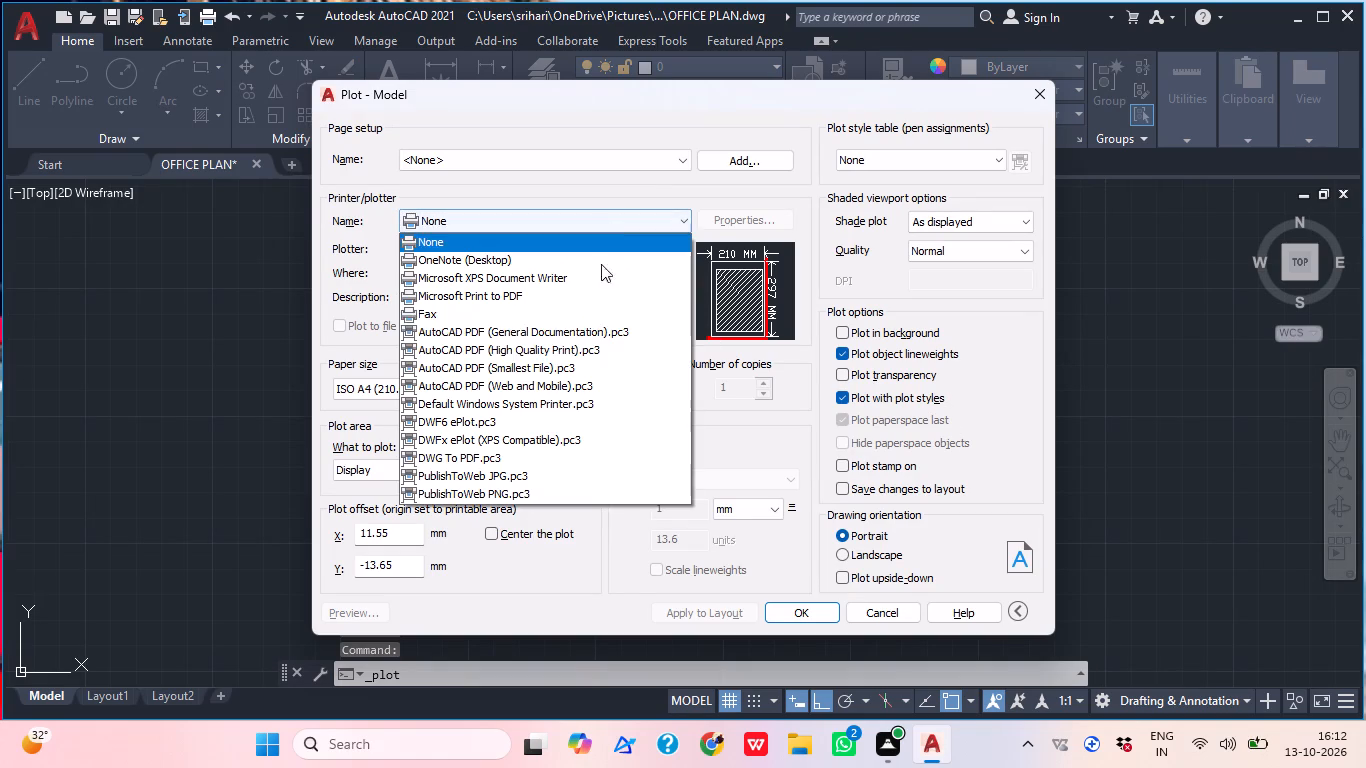
pyautogui.click(597, 351)
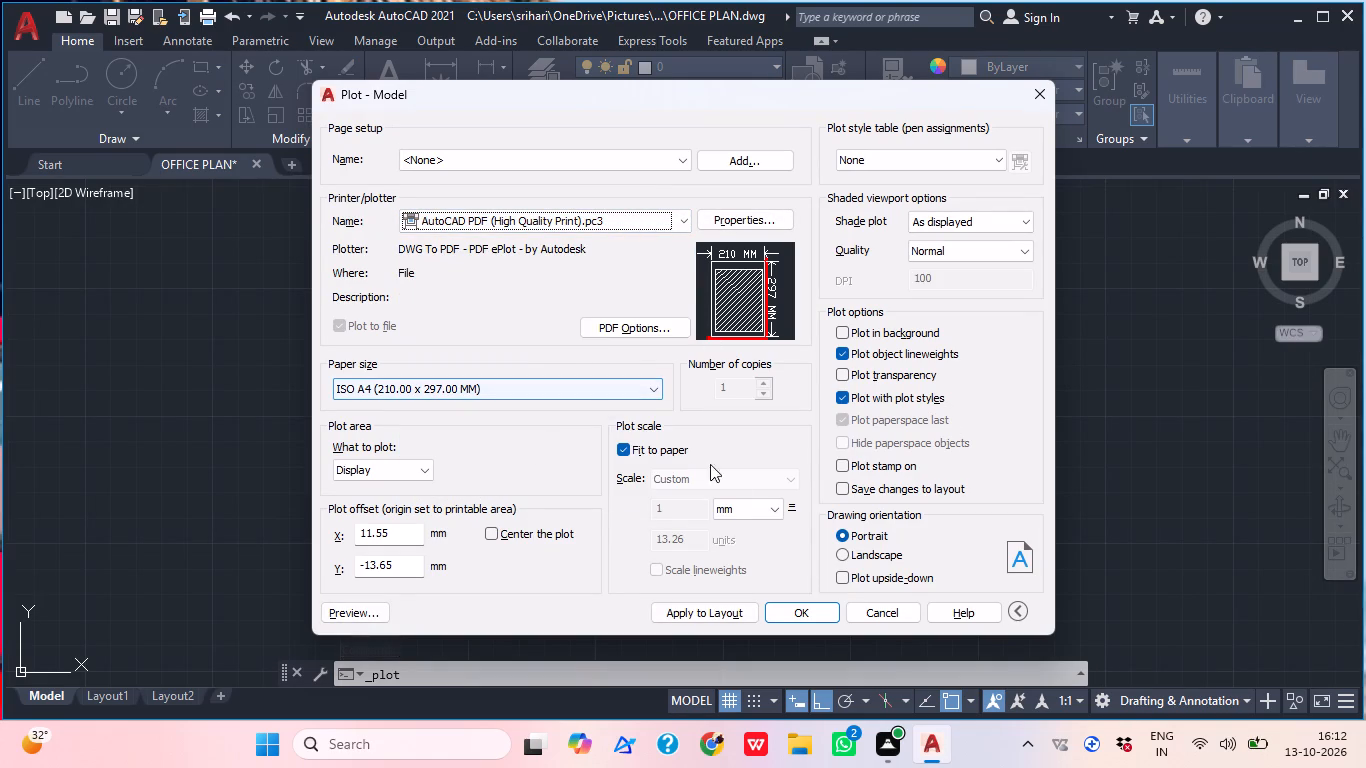
pyautogui.click(768, 502)
pyautogui.click(735, 526)
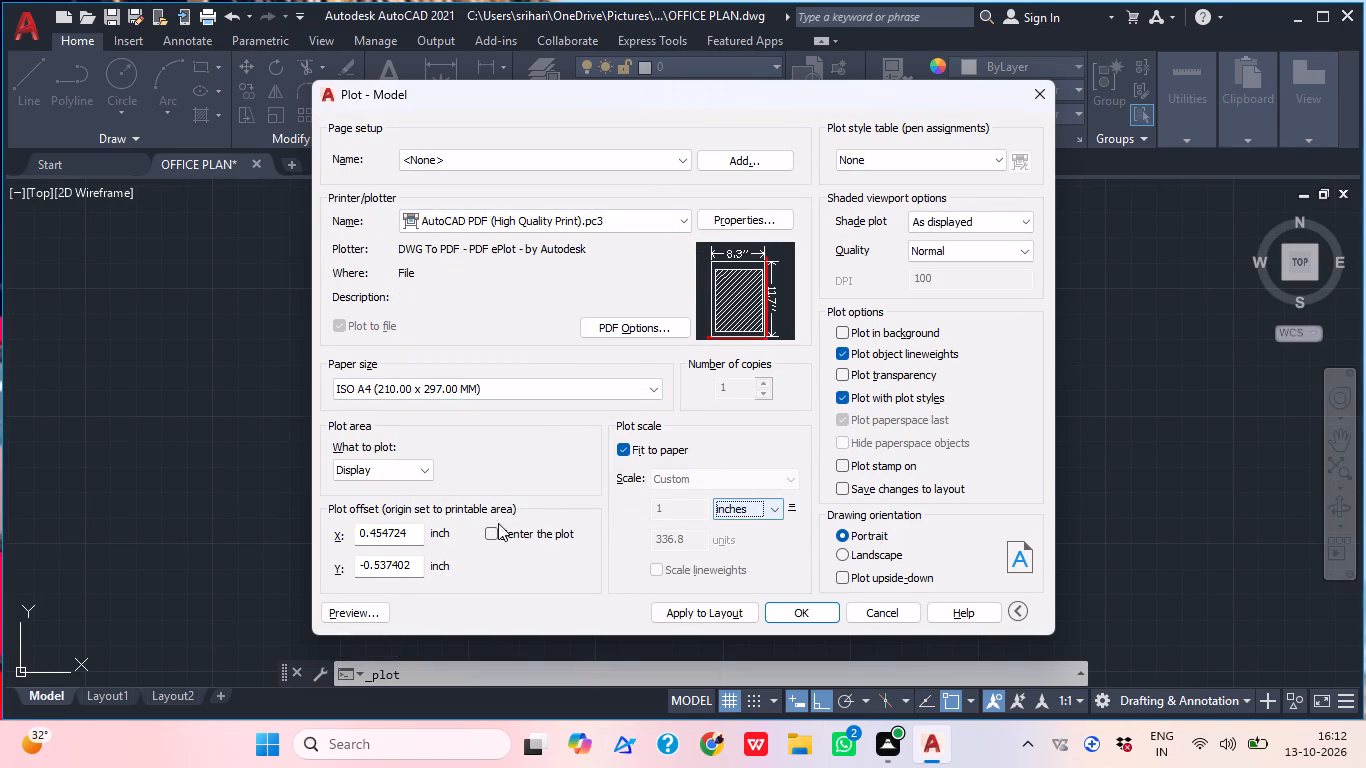
# Define the plot area as a window enclosing the whole office plan and its title.
pyautogui.click(415, 457)
pyautogui.click(415, 465)
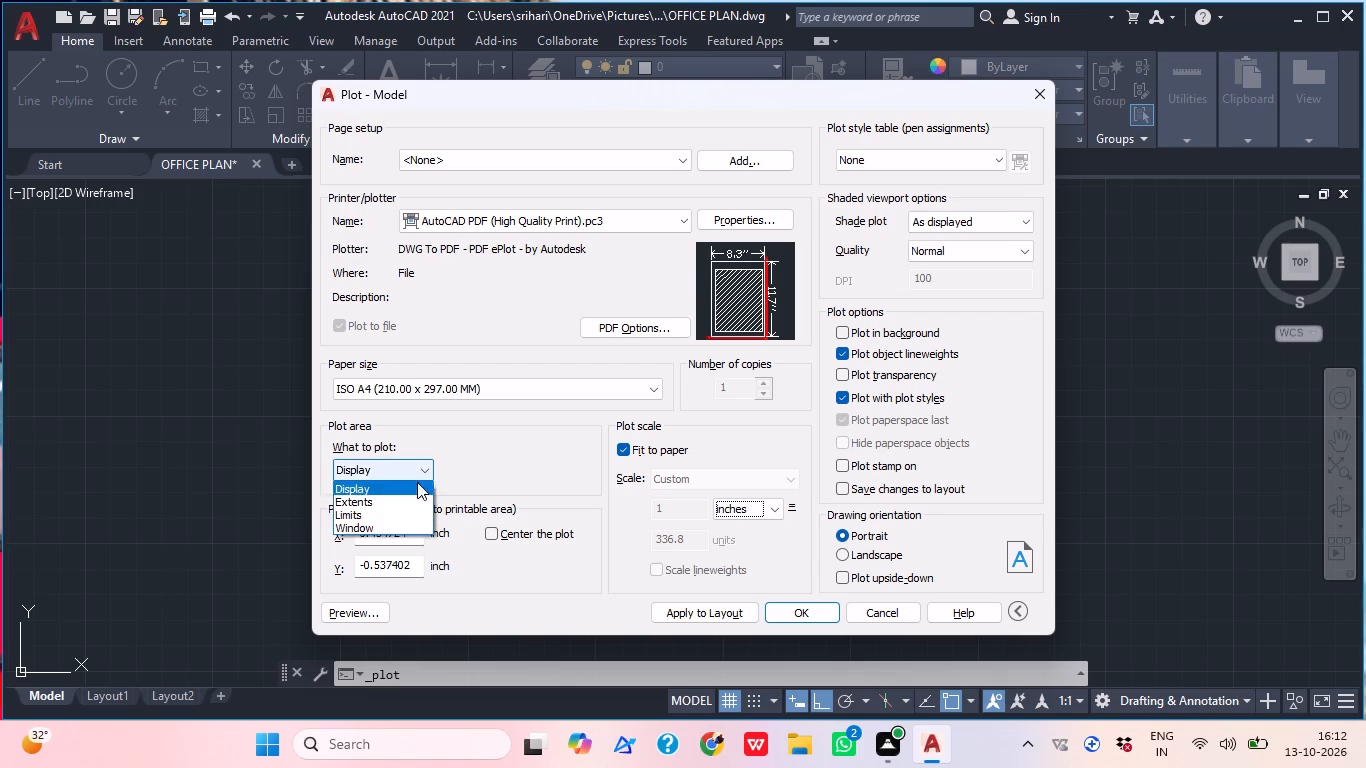
pyautogui.click(387, 531)
pyautogui.scroll(-2, 637, 258)
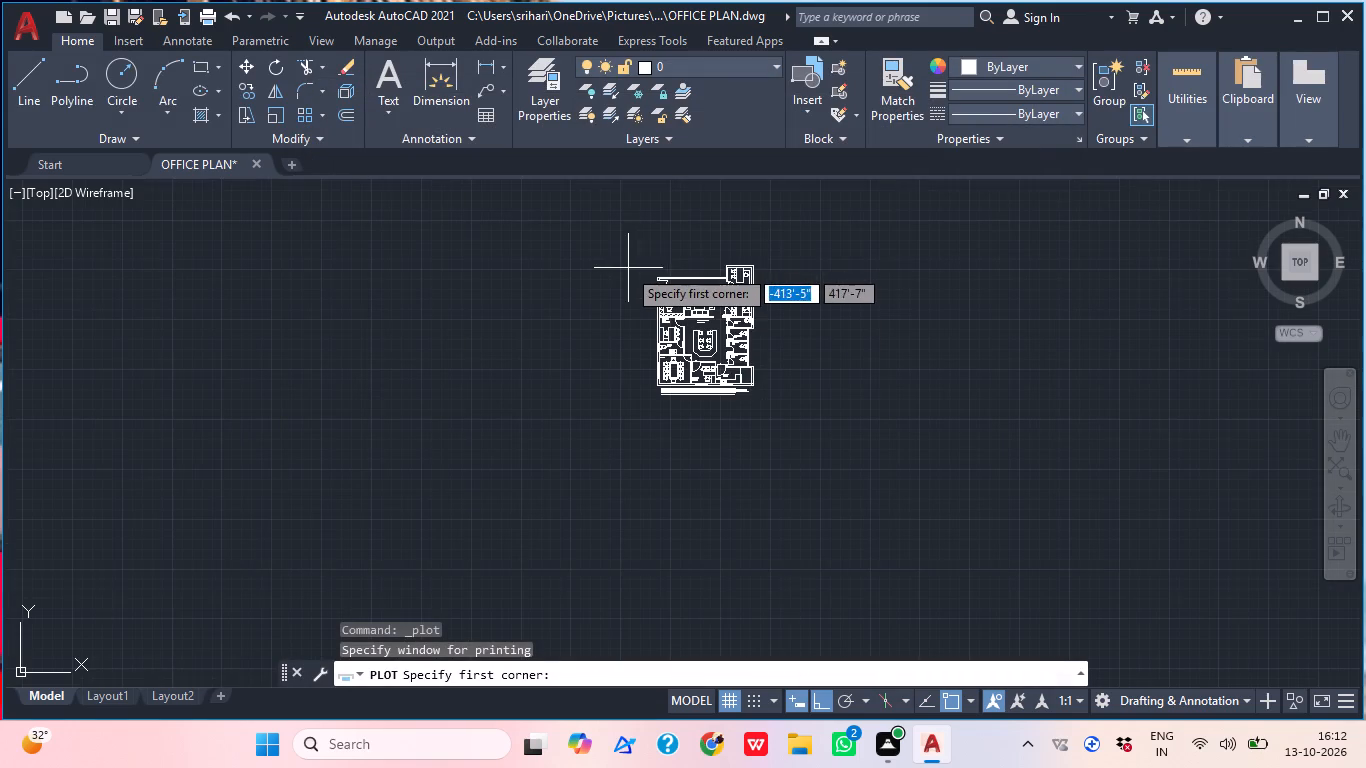
pyautogui.click(642, 259)
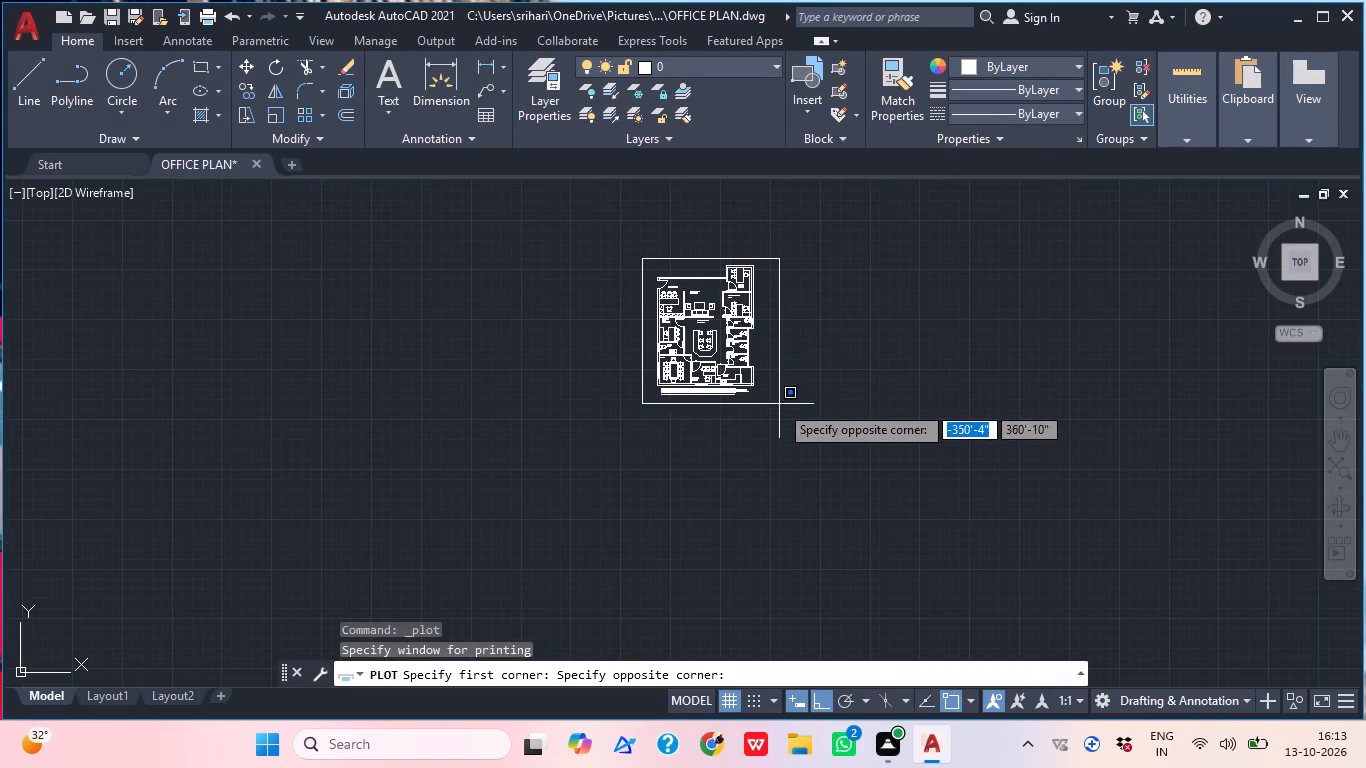
pyautogui.click(780, 406)
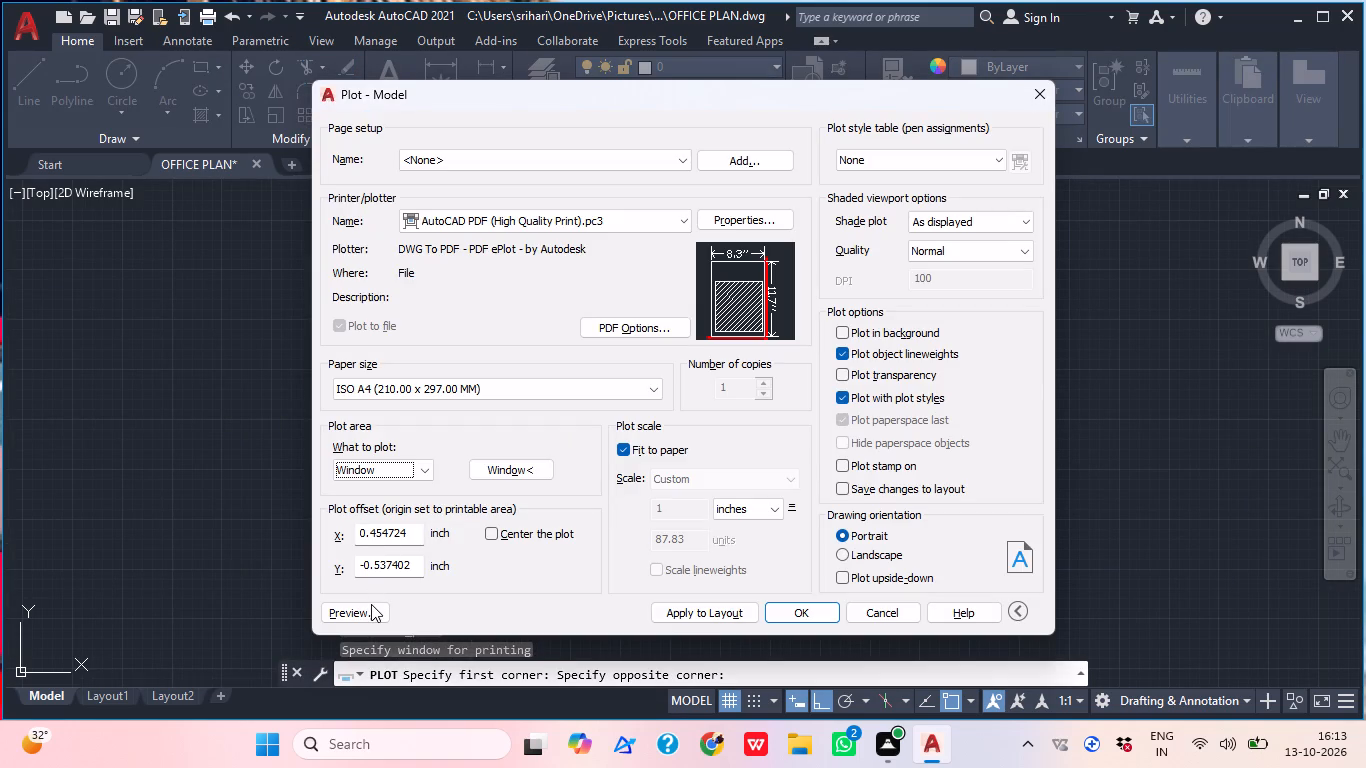
# Preview the plotted office plan and export it as a PDF to the AUTO CADD folder under the suggested file name.
pyautogui.click(371, 604)
pyautogui.scroll(2, 741, 435)
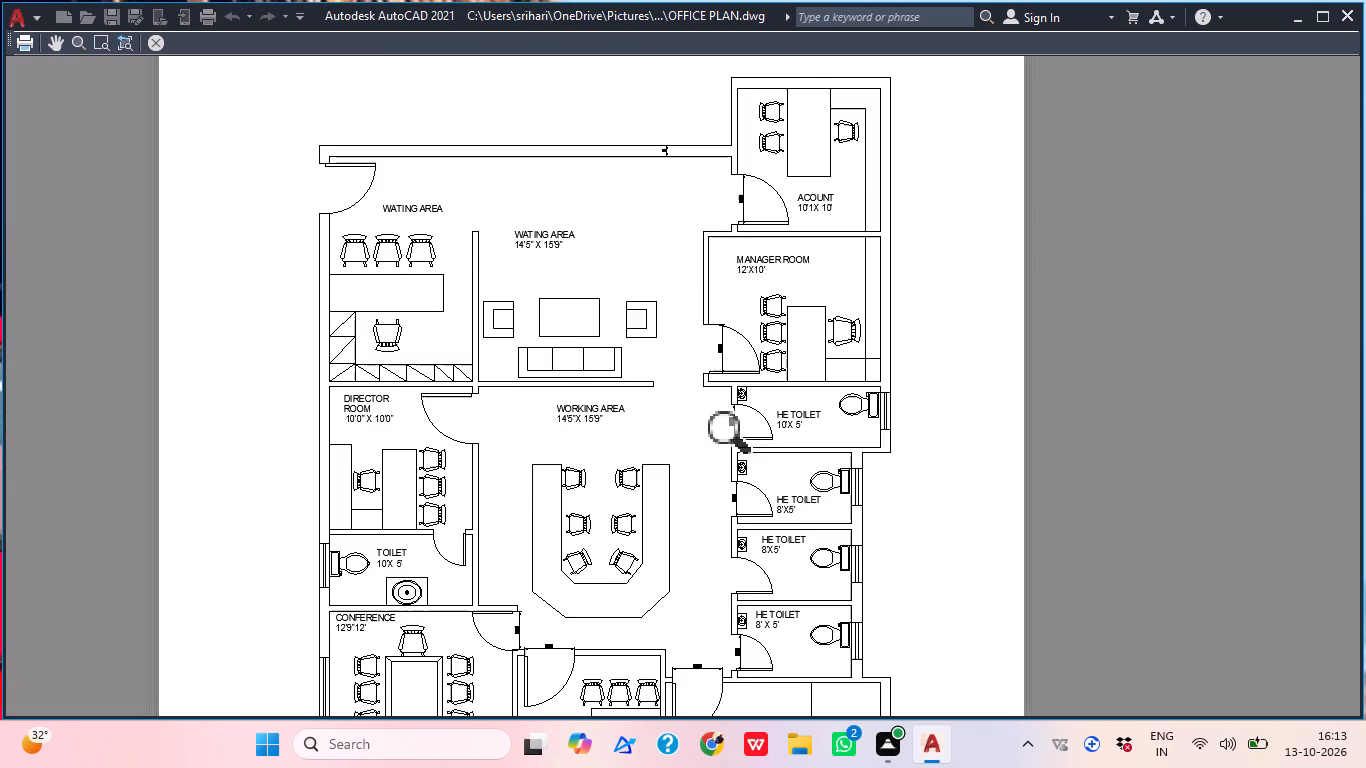
pyautogui.scroll(-1, 741, 435)
pyautogui.moveTo(646, 399); pyautogui.dragTo(635, 374, button='middle')
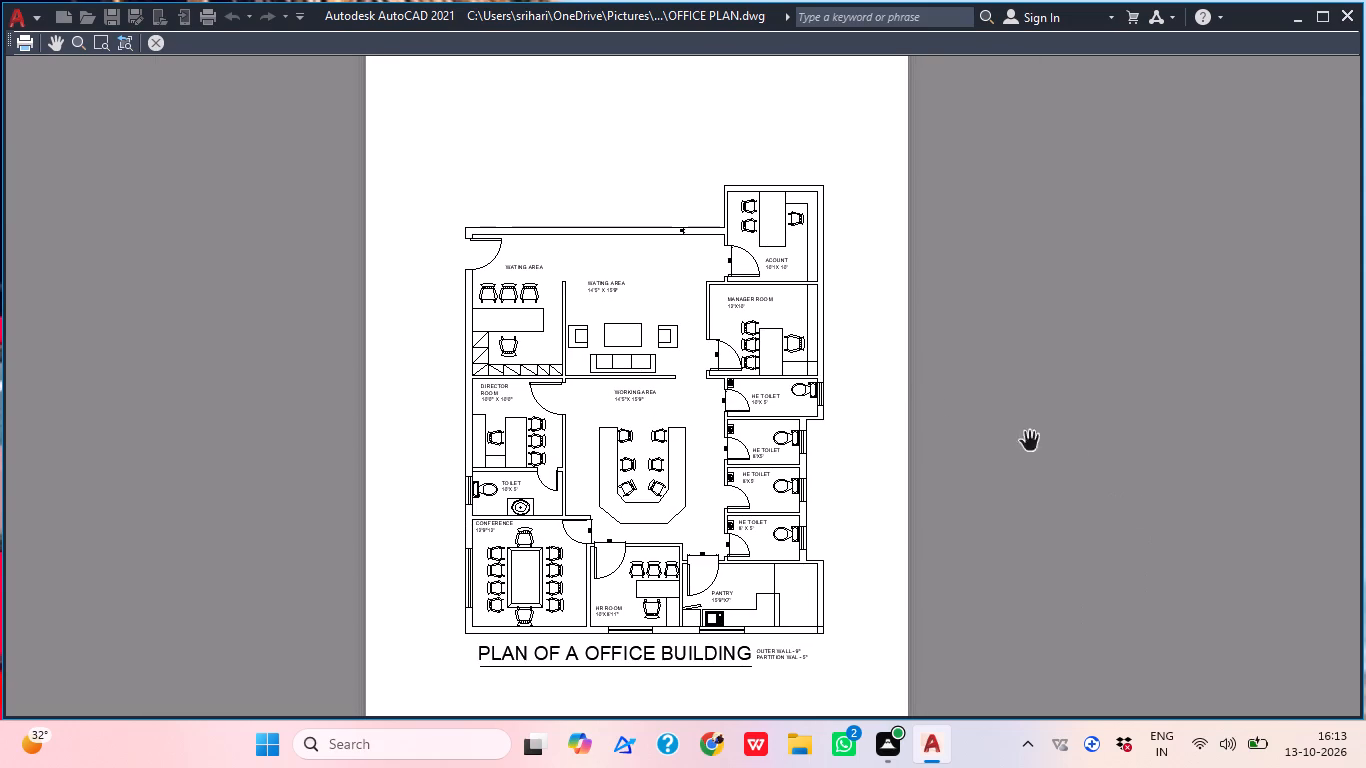
pyautogui.click(148, 45)
pyautogui.click(797, 617)
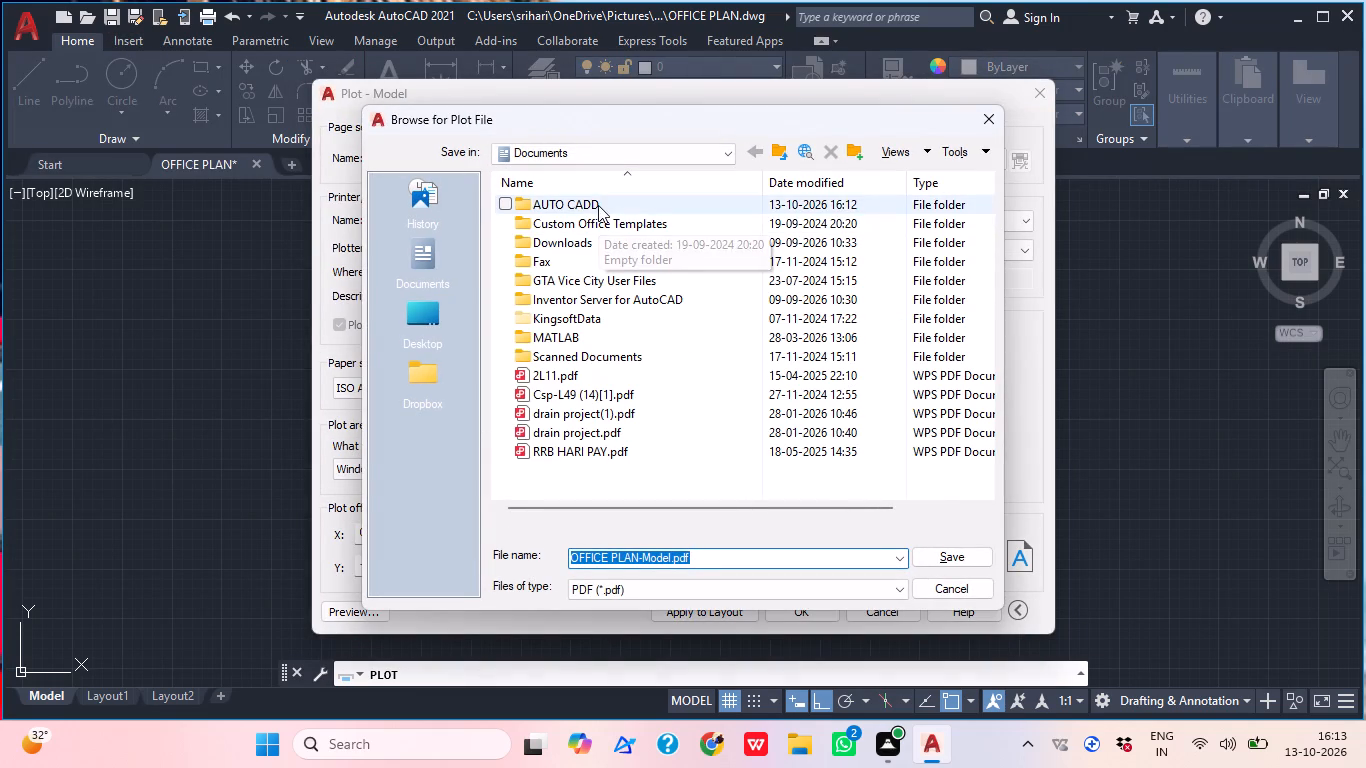
pyautogui.doubleClick(598, 205)
pyautogui.click(950, 551)
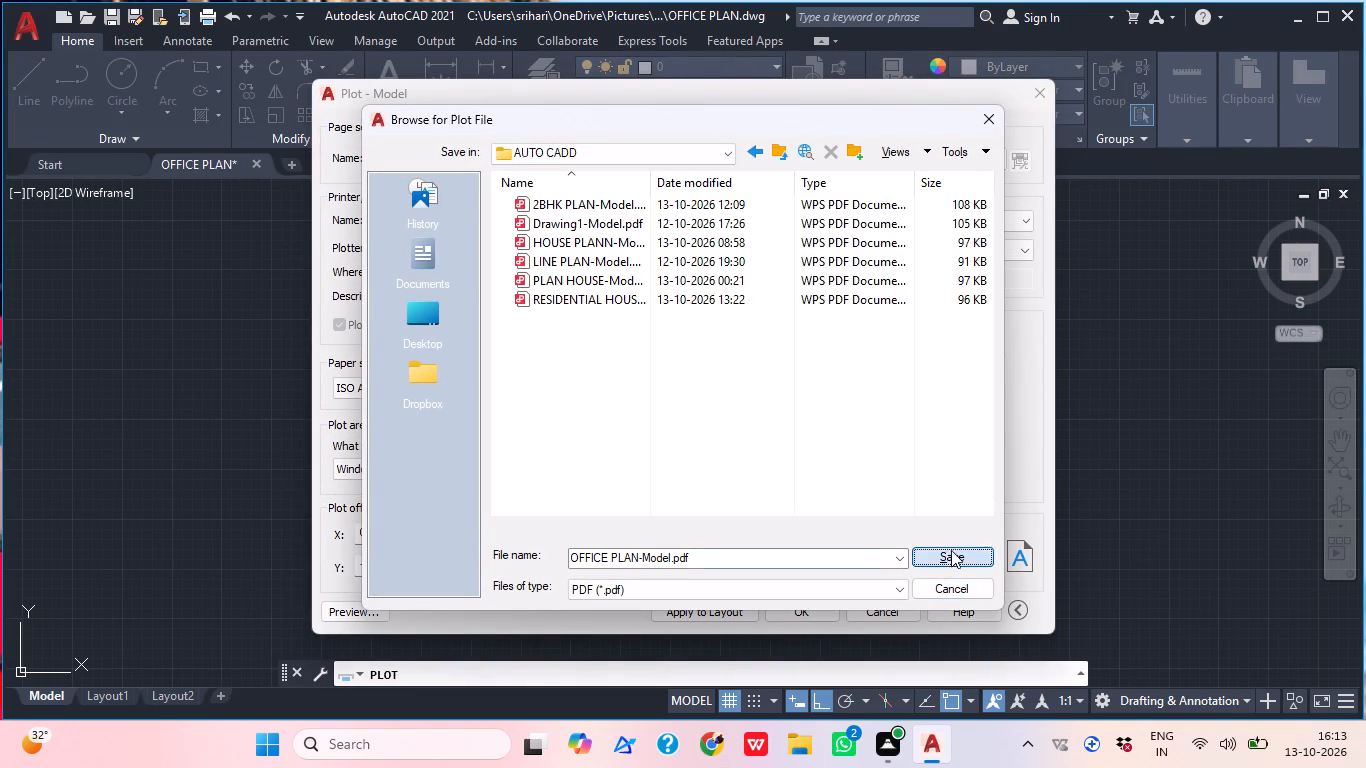